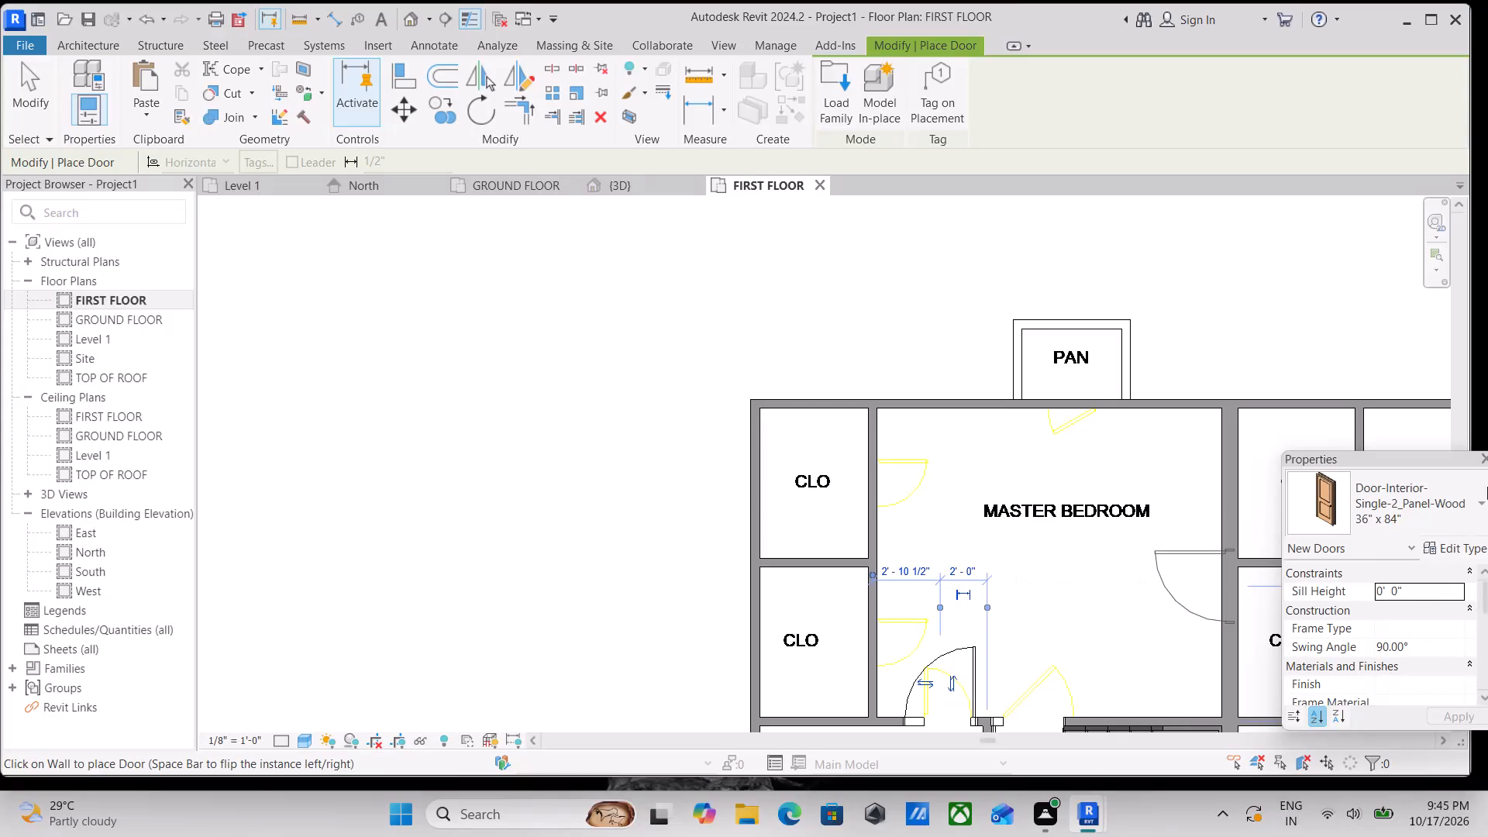
# Place a Door-Interior-Single-Flush_Panel-Wood 24" x 84" door centred on the left master bedroom's upper closet, swinging into the bedroom.
pyautogui.click(1458, 485)
pyautogui.scroll(1, 1407, 110)
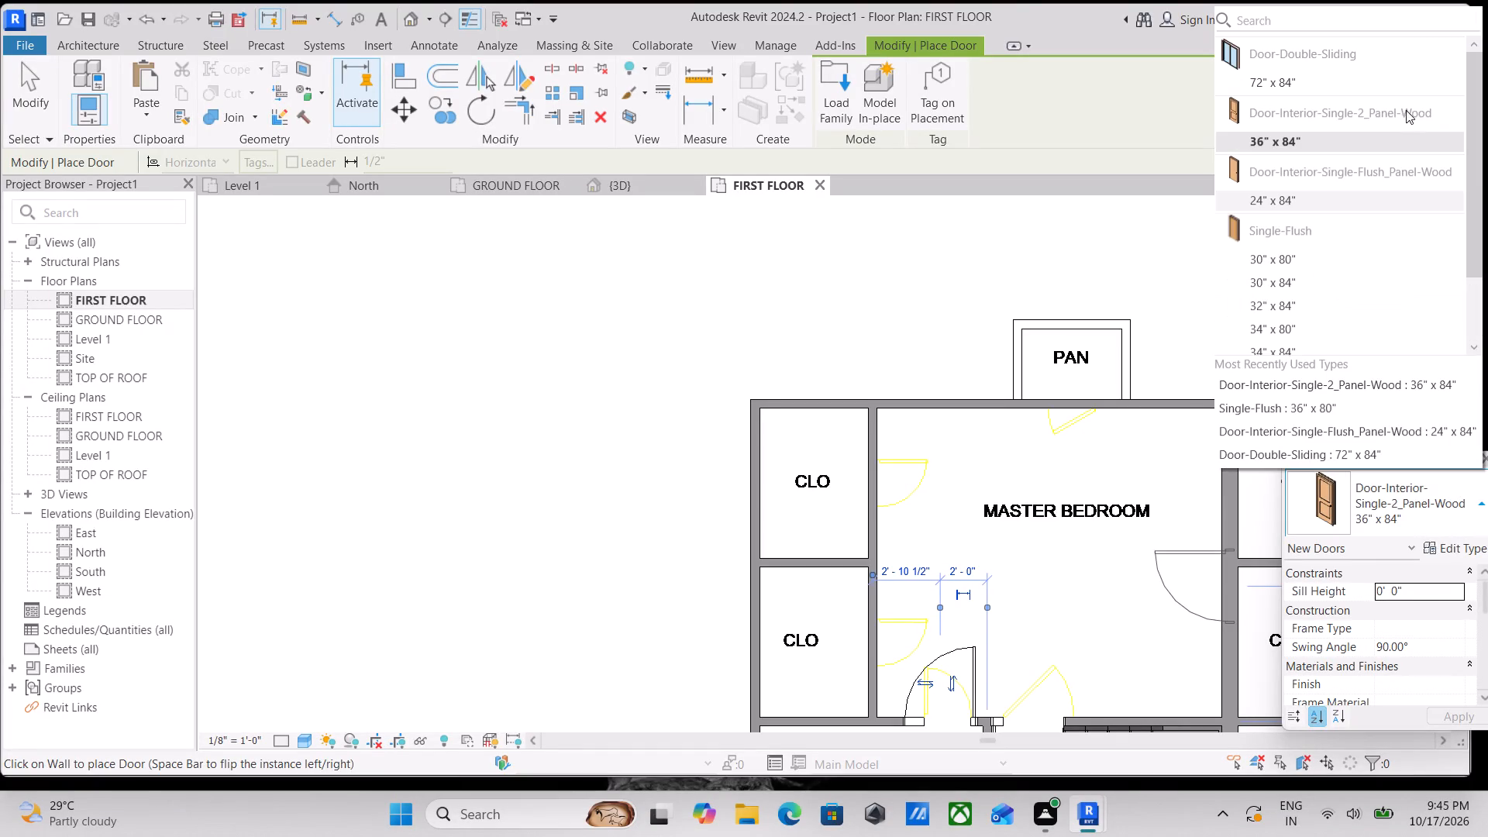
pyautogui.scroll(1, 1406, 110)
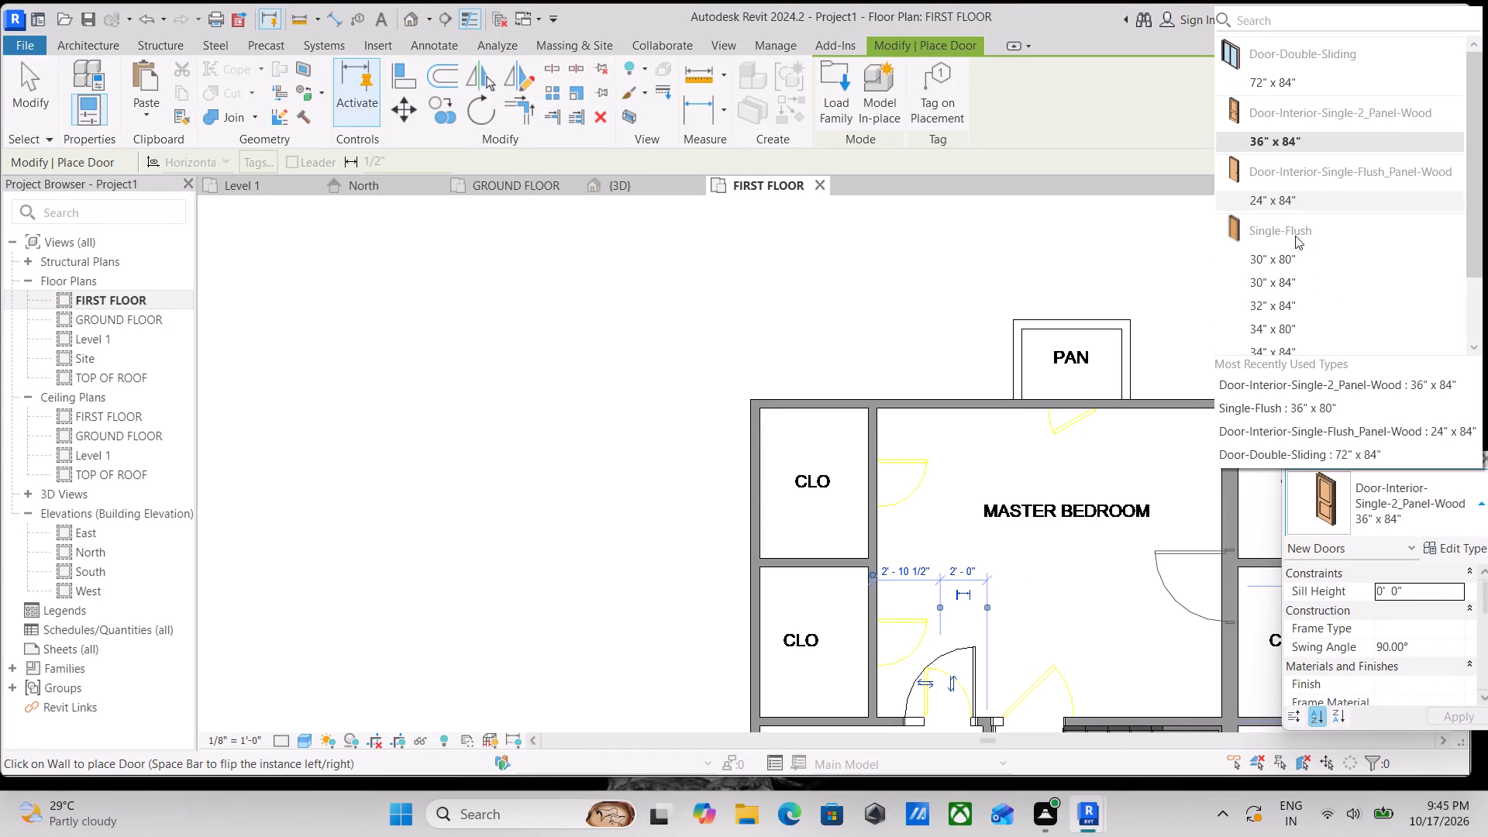
pyautogui.scroll(-2, 1298, 245)
pyautogui.scroll(2, 1291, 296)
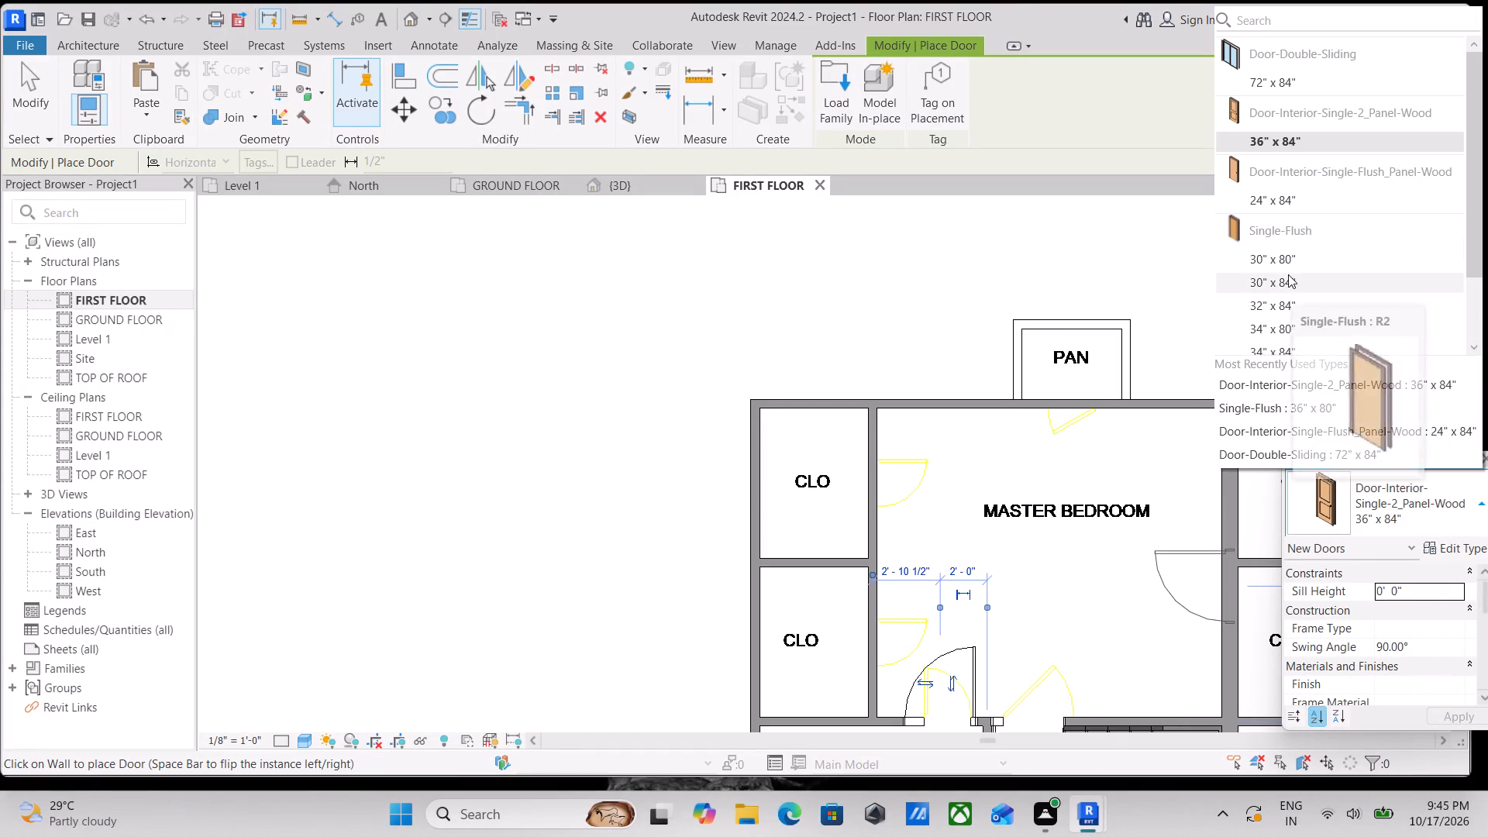
pyautogui.scroll(-7, 1288, 274)
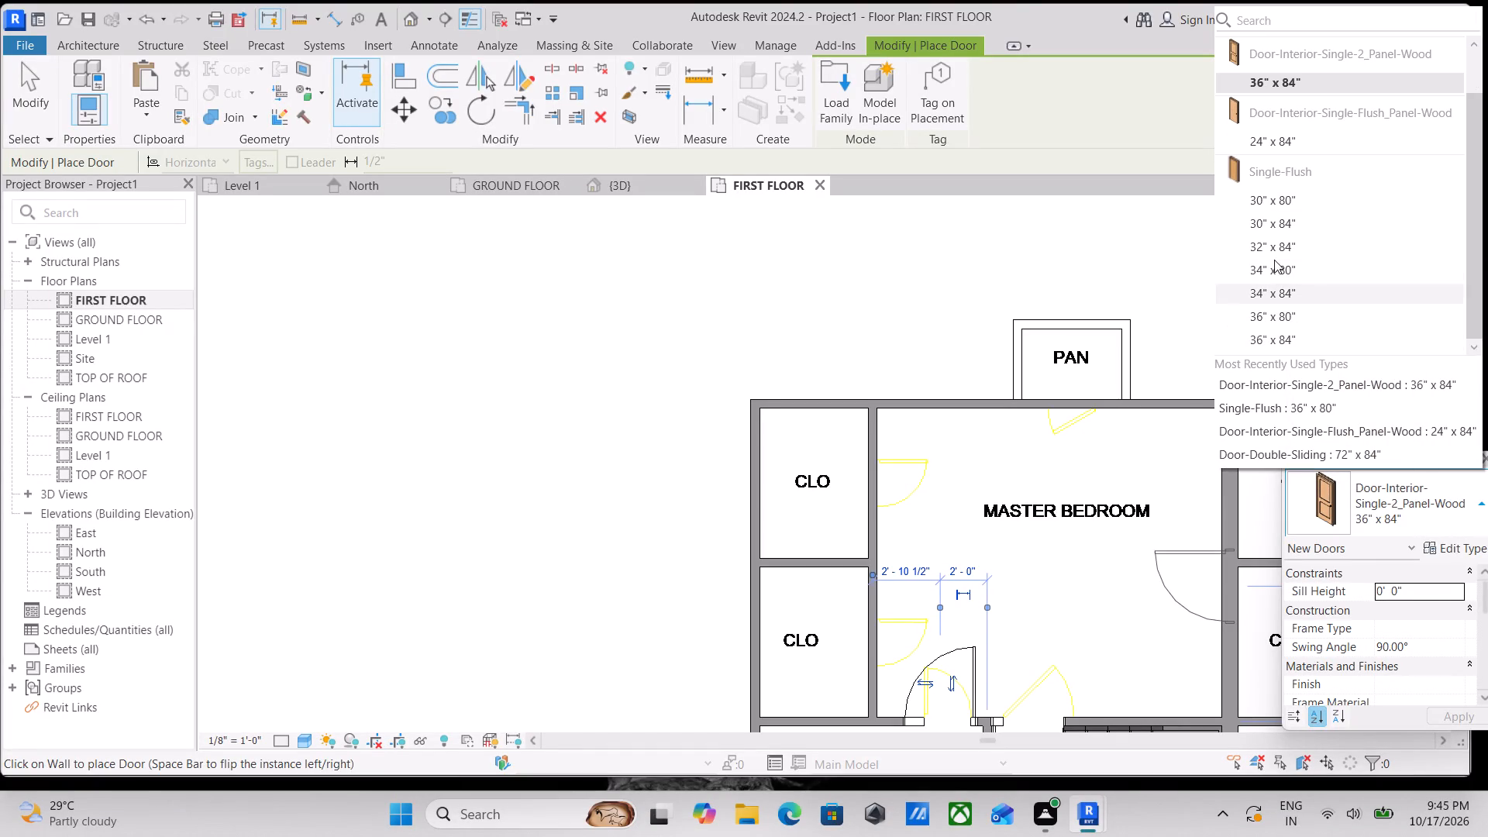
pyautogui.scroll(1, 1274, 260)
pyautogui.scroll(-4, 1274, 260)
pyautogui.click(1285, 144)
pyautogui.click(876, 480)
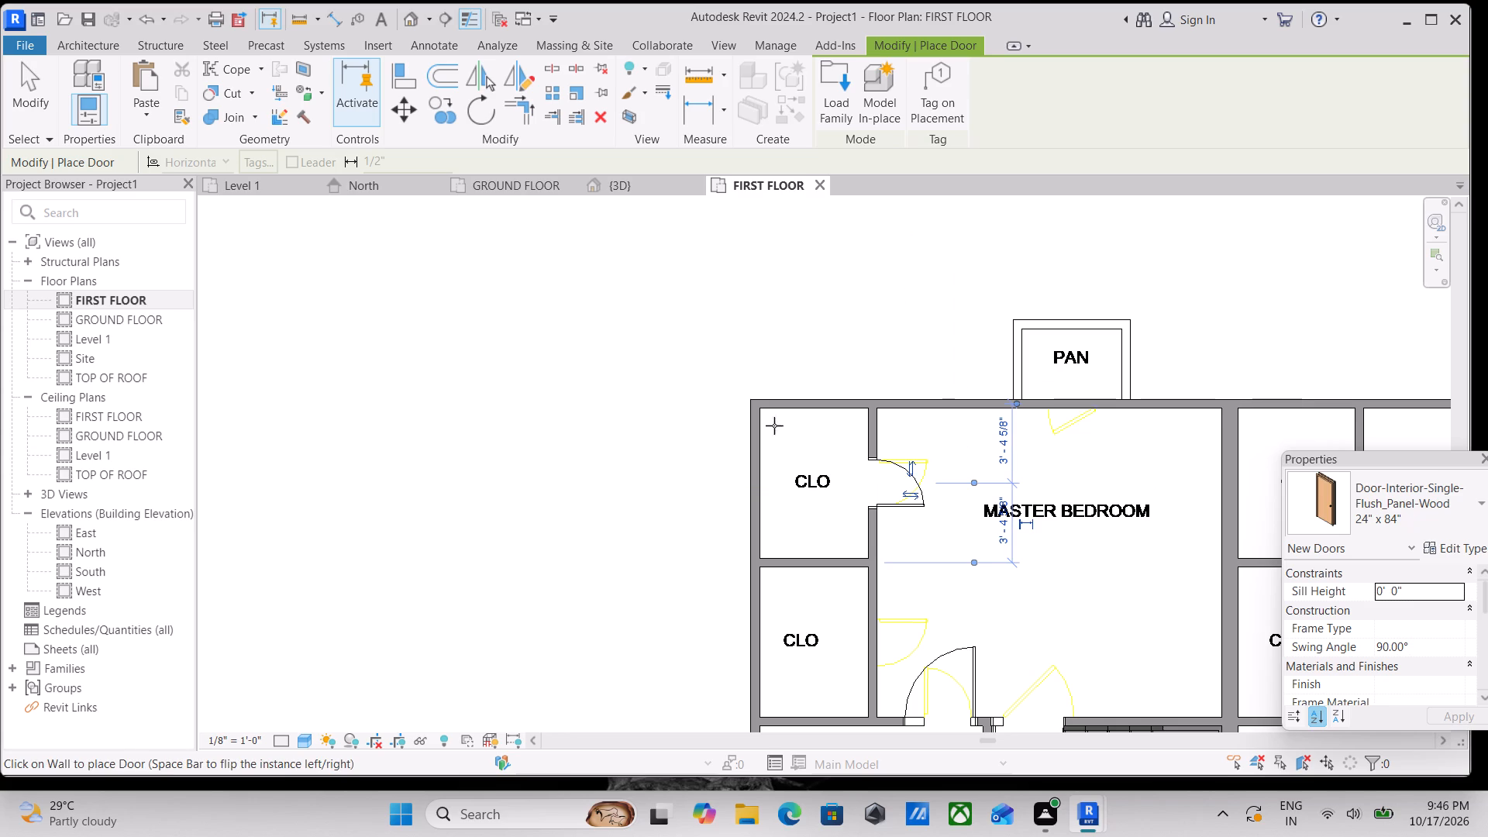
# Place a 24" x 84" flush panel door centred on the left master bedroom's lower closet, with its hinge side flipped, swinging into the bedroom.
pyautogui.scroll(-2, 914, 542)
pyautogui.moveTo(918, 535); pyautogui.dragTo(937, 329, button='middle')
pyautogui.scroll(1, 937, 328)
pyautogui.scroll(1, 902, 425)
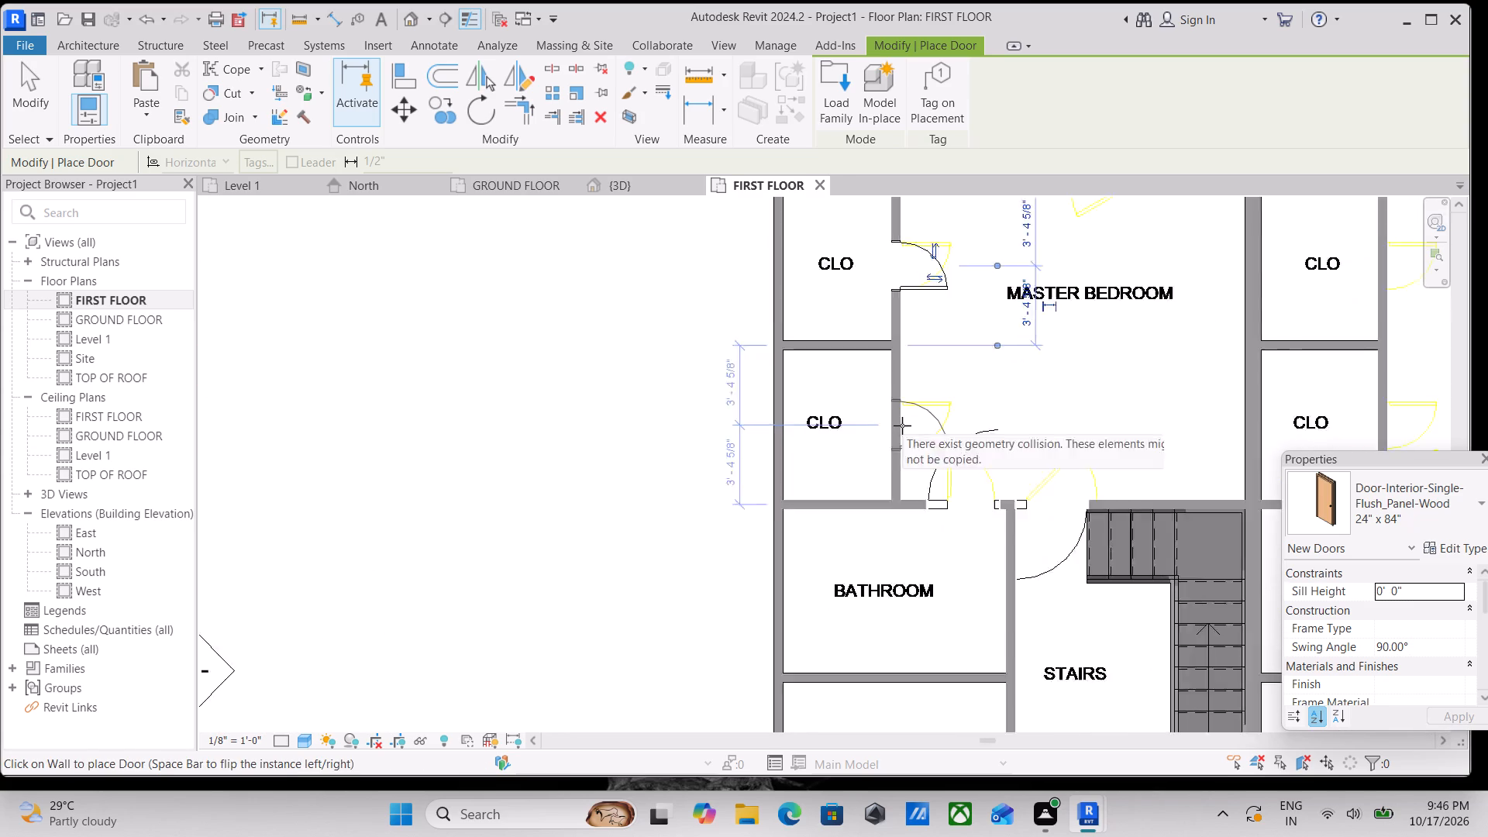
pyautogui.scroll(2, 902, 425)
pyautogui.press('space')
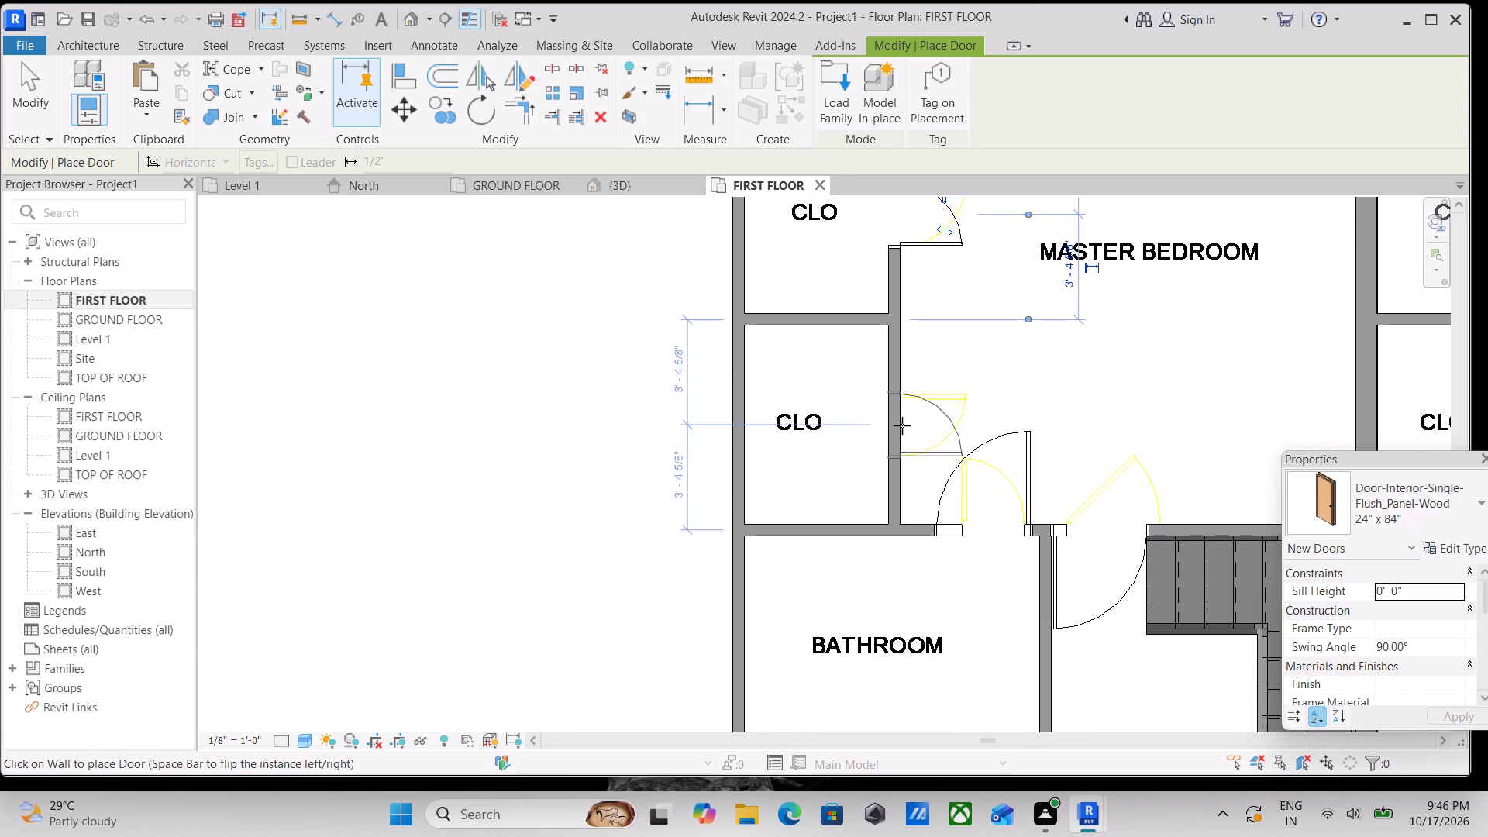
pyautogui.click(902, 425)
# Place 24" x 84" flush panel doors centred on the right master bedroom's lower and upper closets, both swinging into the bedroom.
pyautogui.scroll(-1, 902, 425)
pyautogui.moveTo(902, 425); pyautogui.dragTo(886, 422, button='middle')
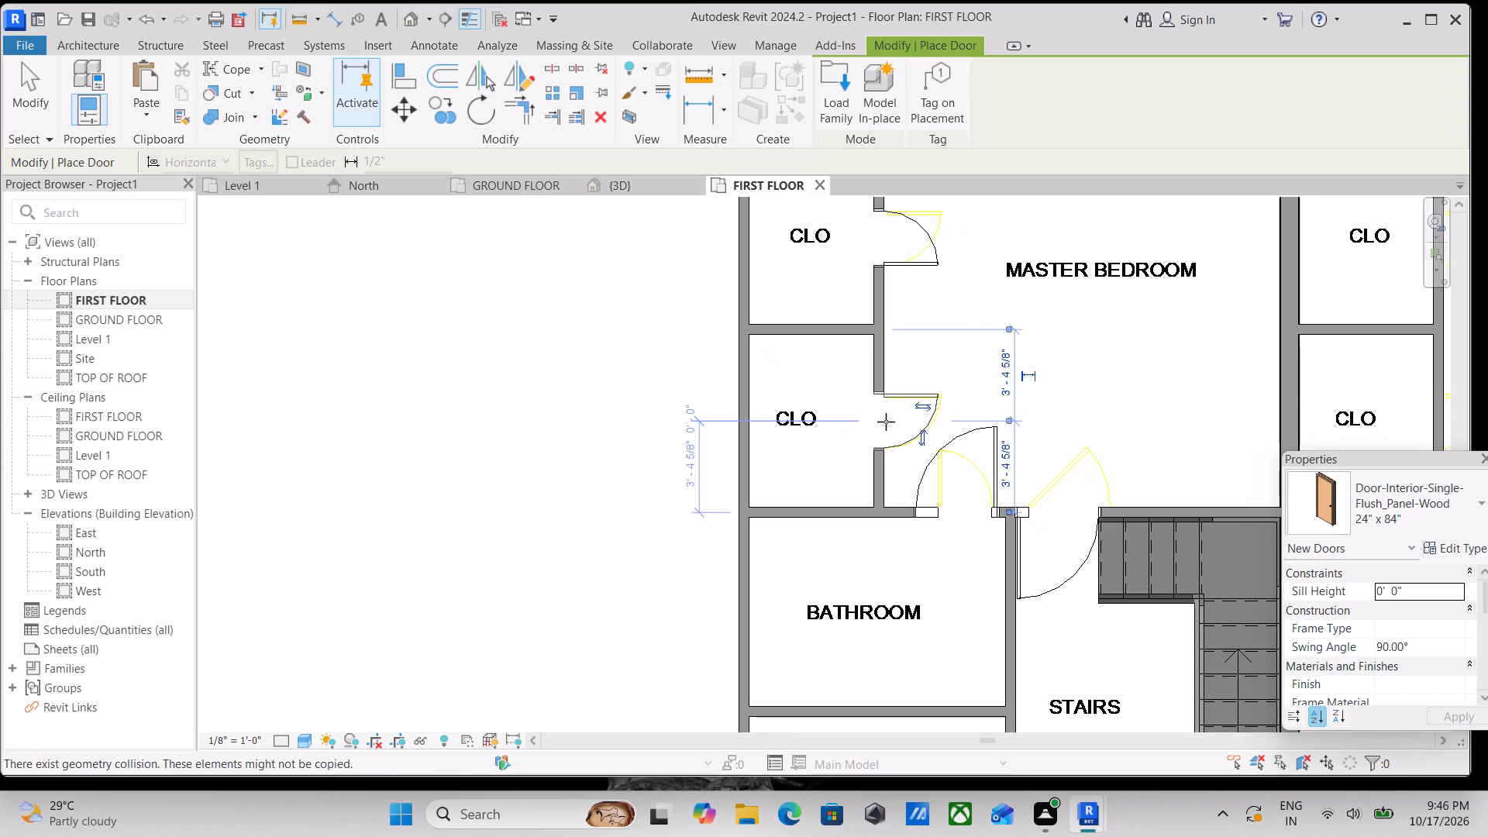
pyautogui.scroll(-2, 886, 422)
pyautogui.moveTo(886, 422); pyautogui.dragTo(829, 468, button='middle')
pyautogui.scroll(-1, 915, 388)
pyautogui.moveTo(915, 388); pyautogui.dragTo(903, 388, button='middle')
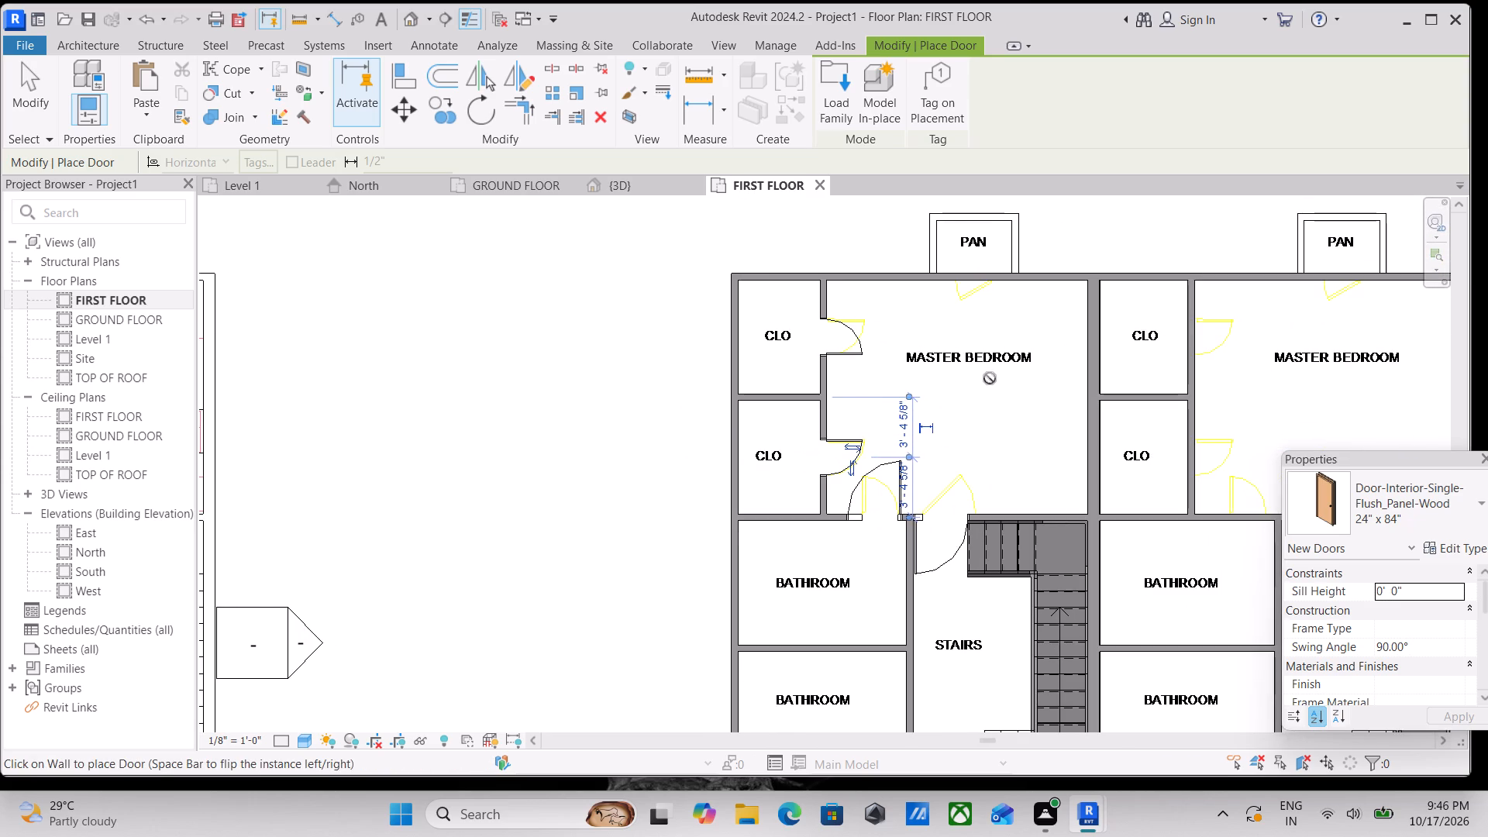
pyautogui.scroll(-2, 990, 378)
pyautogui.moveTo(885, 377); pyautogui.dragTo(782, 434, button='middle')
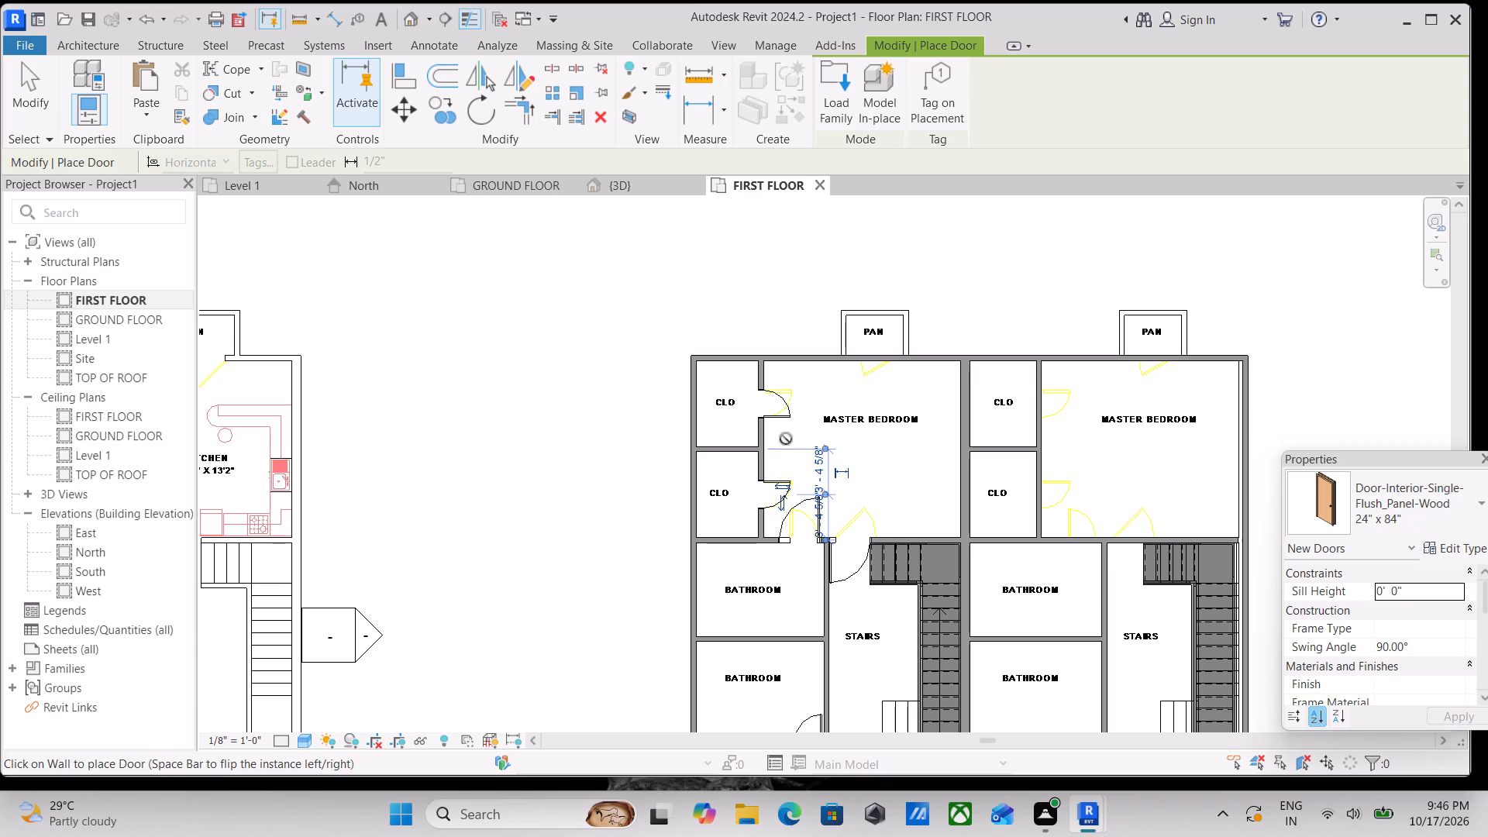
pyautogui.scroll(3, 1053, 503)
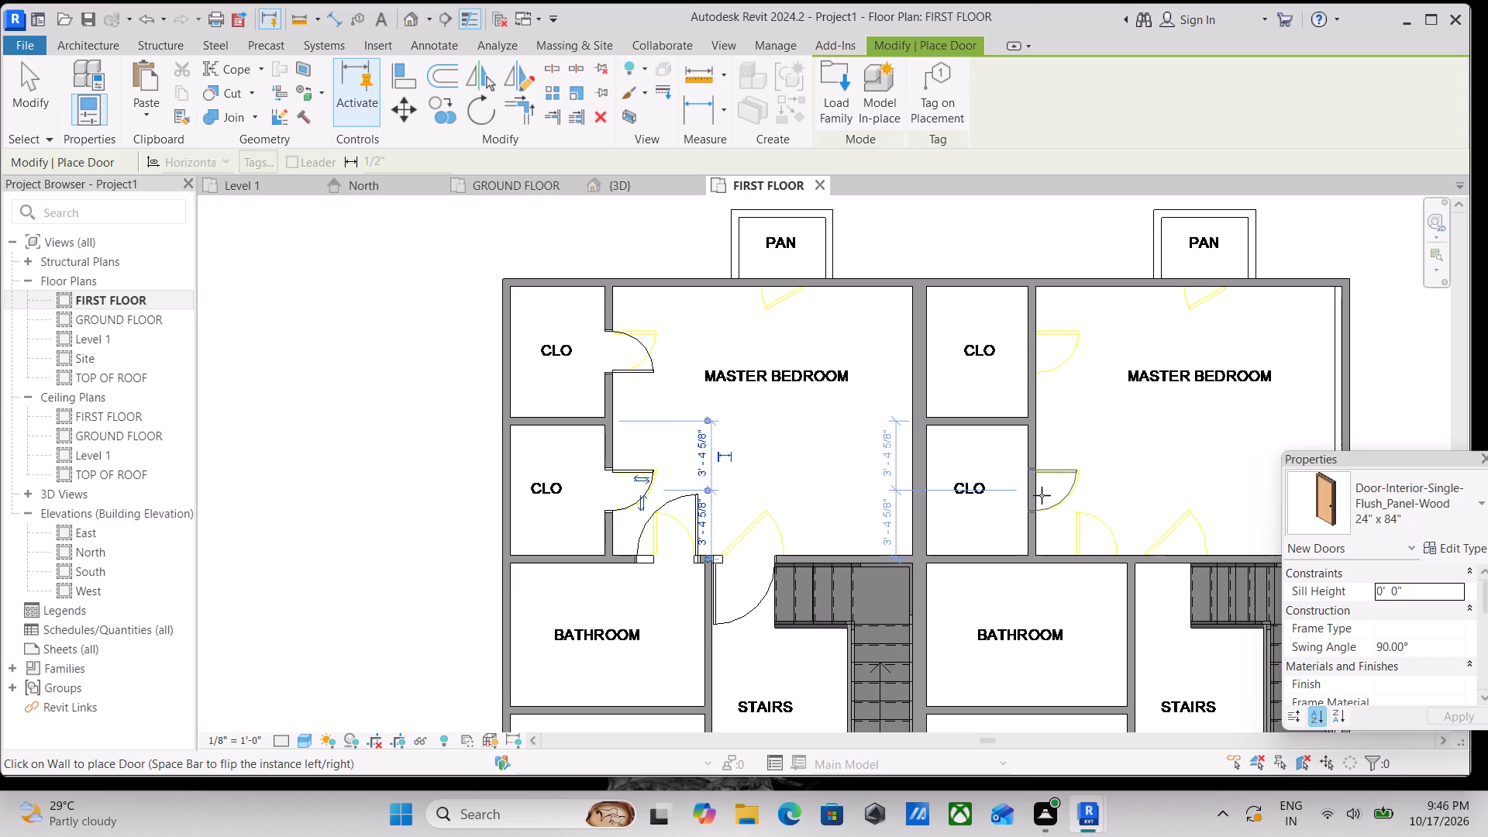
pyautogui.click(1042, 495)
pyautogui.moveTo(1050, 446); pyautogui.dragTo(1074, 540, button='middle')
pyautogui.scroll(1, 1074, 539)
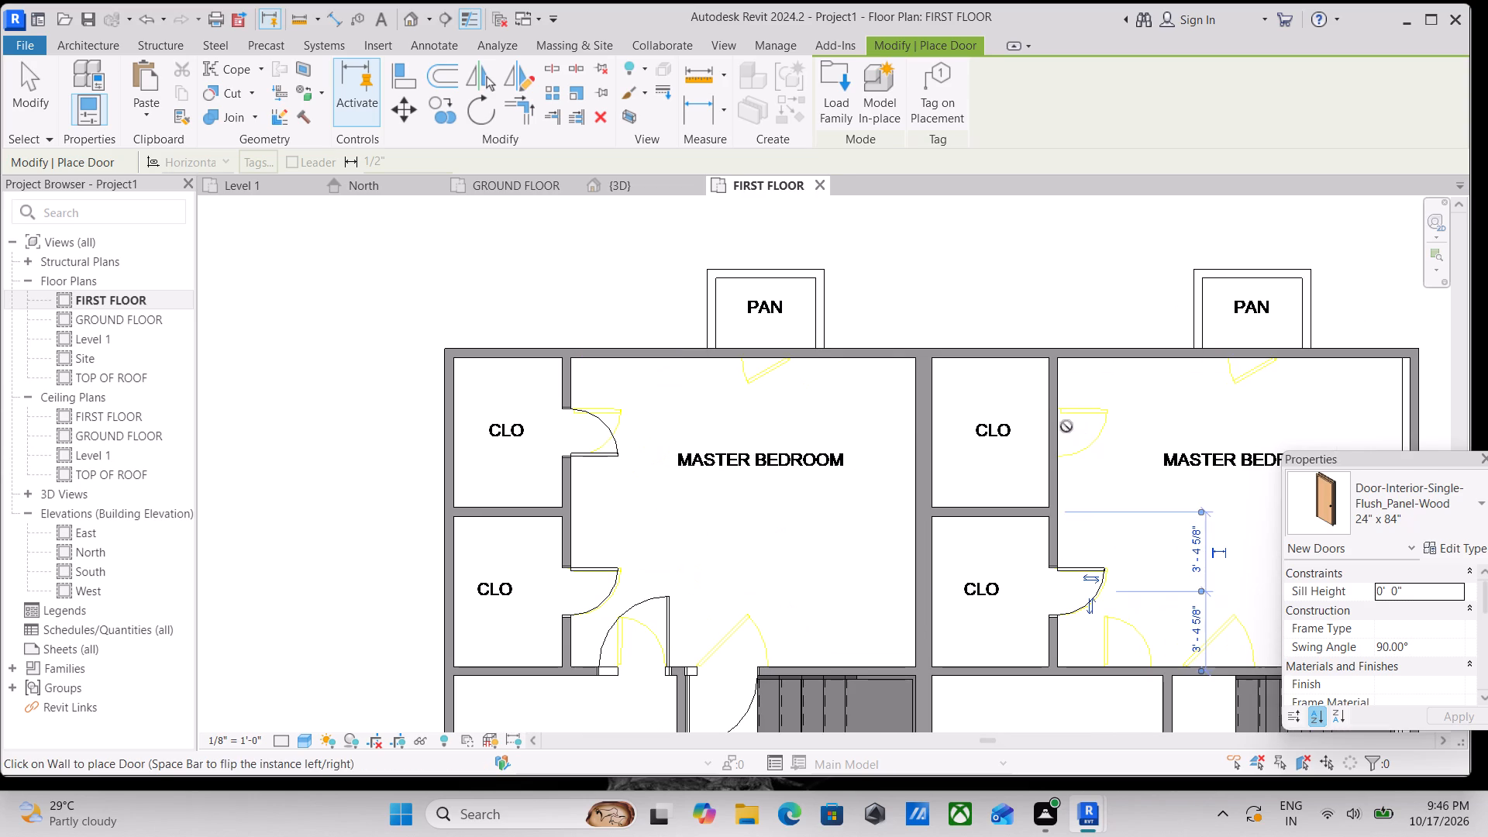
pyautogui.click(1064, 426)
# Place a 24" x 84" flush panel door between the right unit's upper large bathroom and stair hall, swinging inward, about 3' 0" from the lower bathroom wall.
pyautogui.scroll(-1, 1065, 425)
pyautogui.middleClick(1065, 425)
pyautogui.scroll(-3, 1071, 424)
pyautogui.moveTo(1072, 424); pyautogui.dragTo(1056, 404, button='middle')
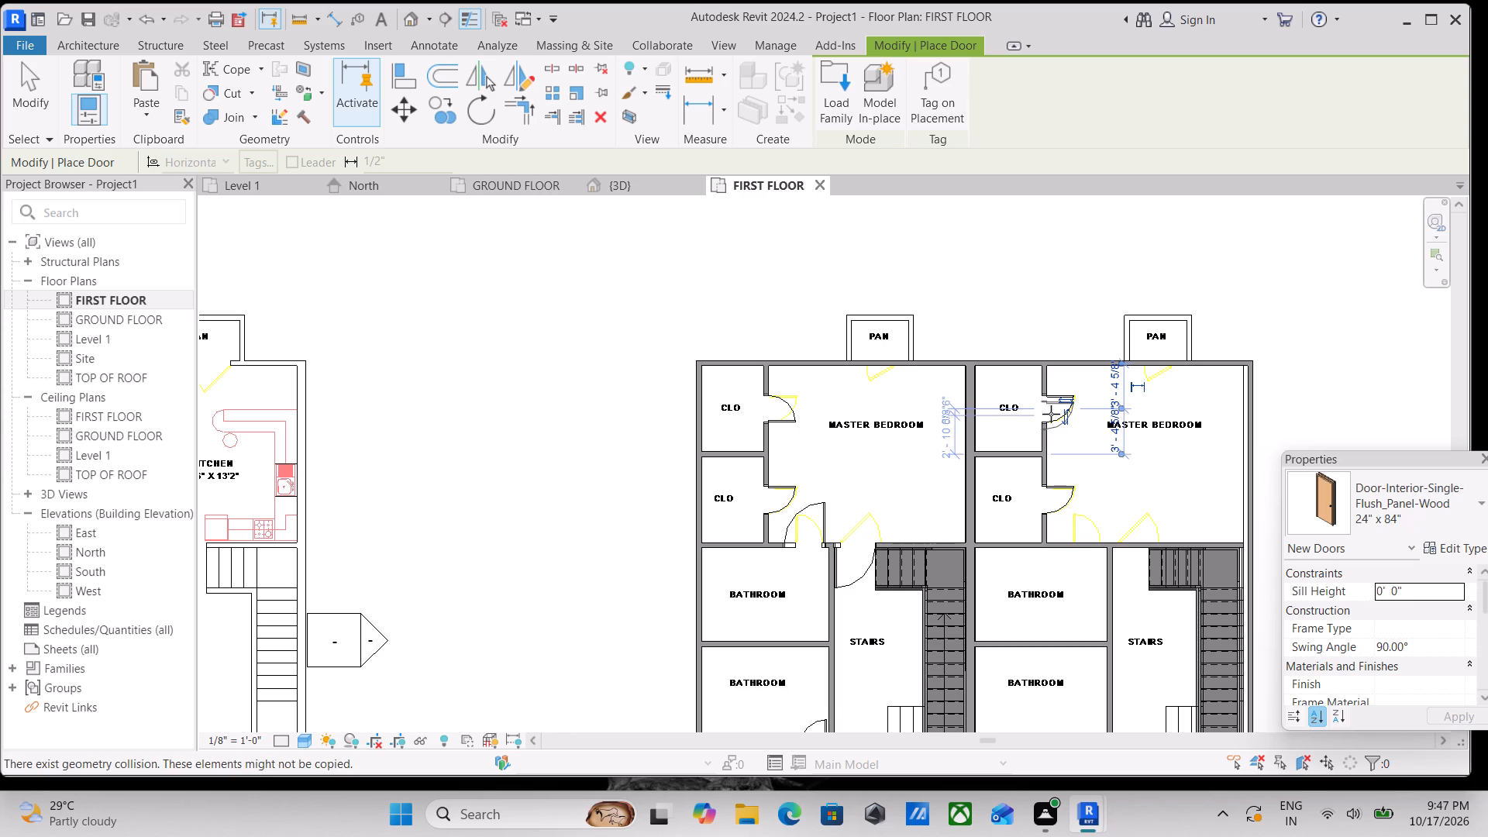
pyautogui.scroll(-1, 1073, 409)
pyautogui.moveTo(1077, 405); pyautogui.dragTo(1080, 270, button='middle')
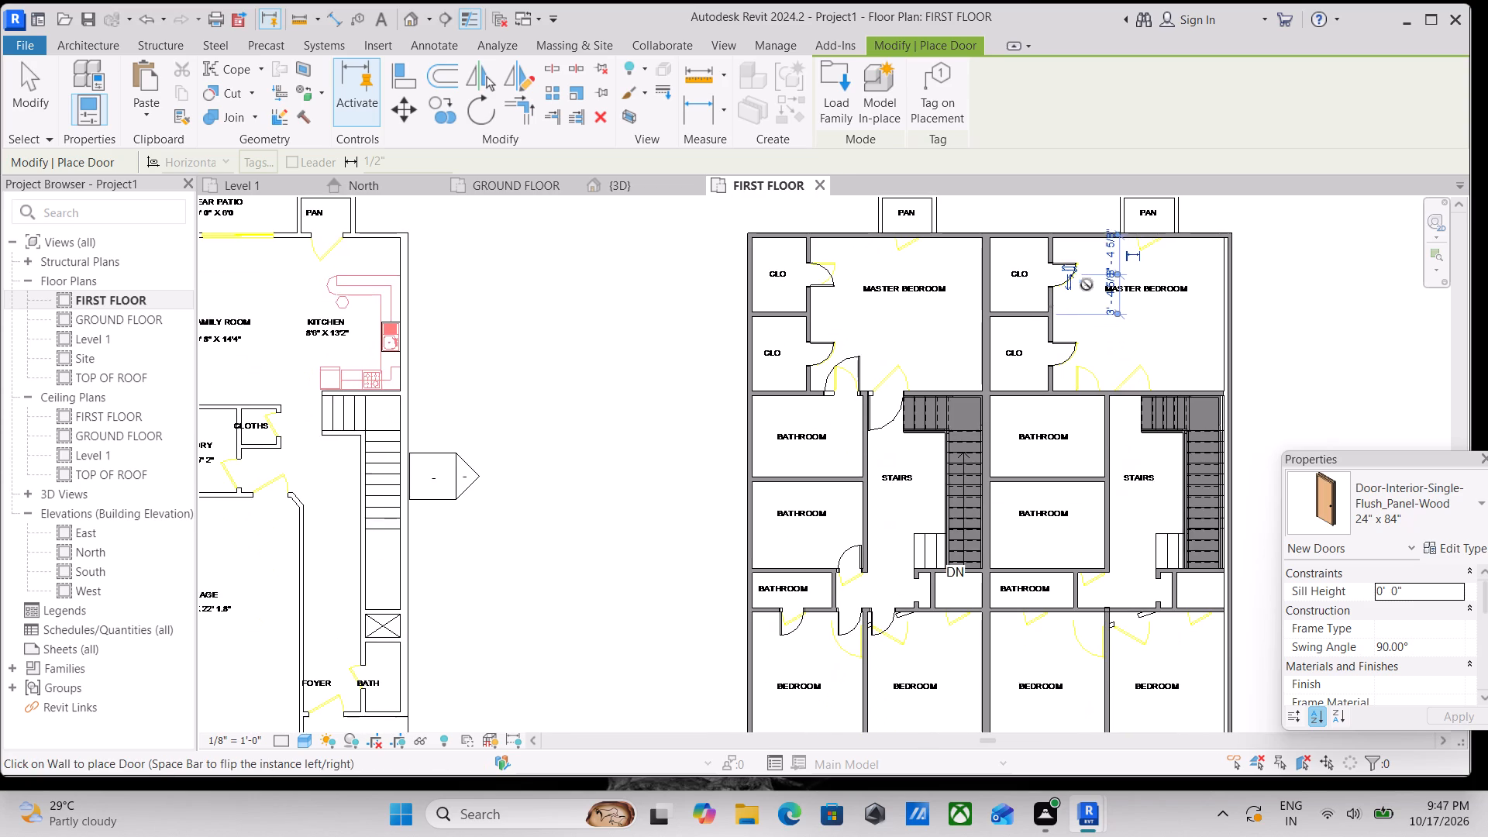
pyautogui.scroll(4, 1047, 392)
pyautogui.scroll(-2, 1135, 398)
pyautogui.moveTo(1135, 398); pyautogui.dragTo(1107, 286, button='middle')
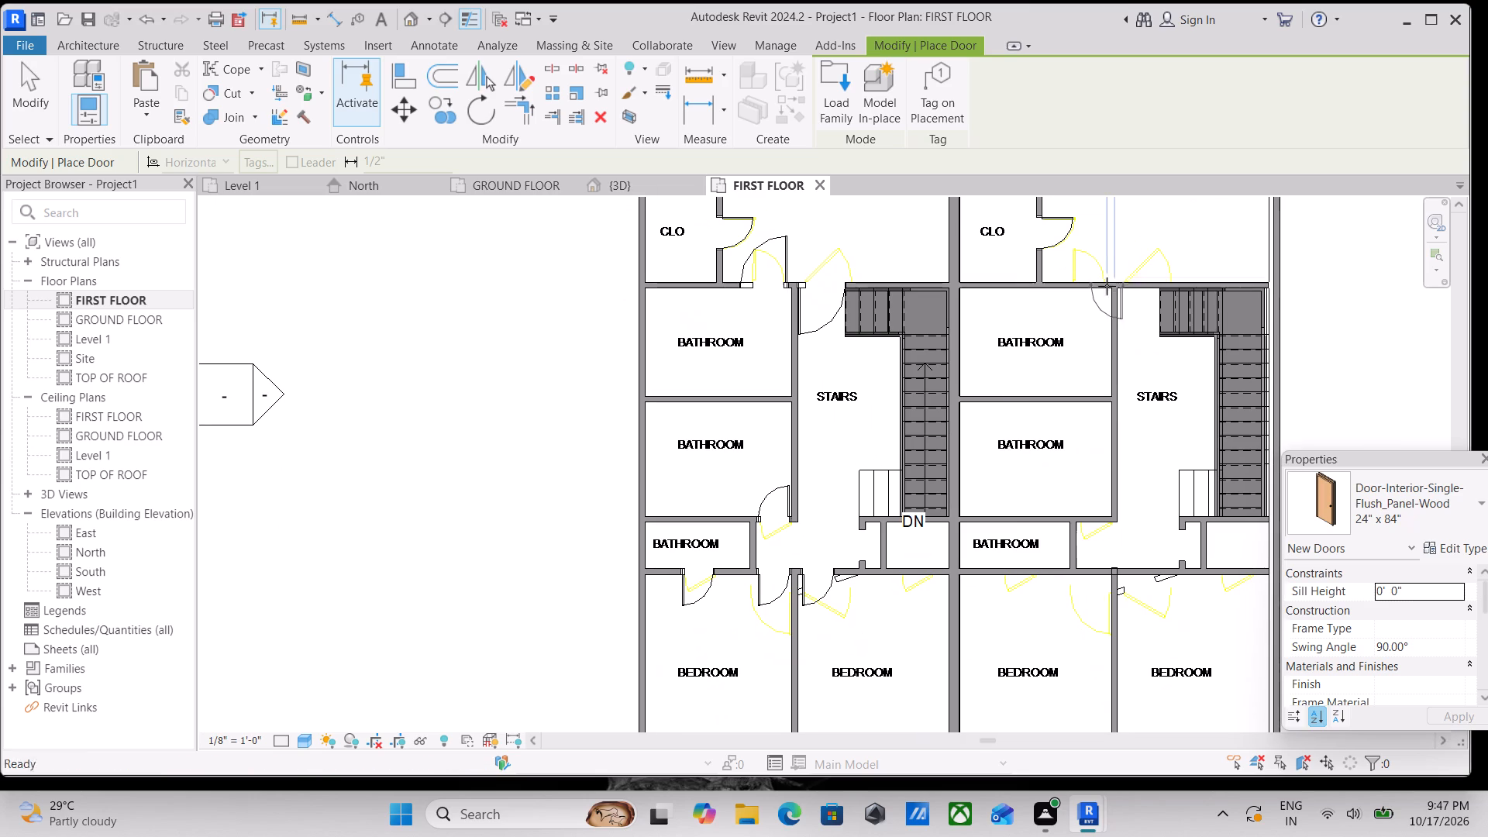
pyautogui.scroll(2, 1112, 358)
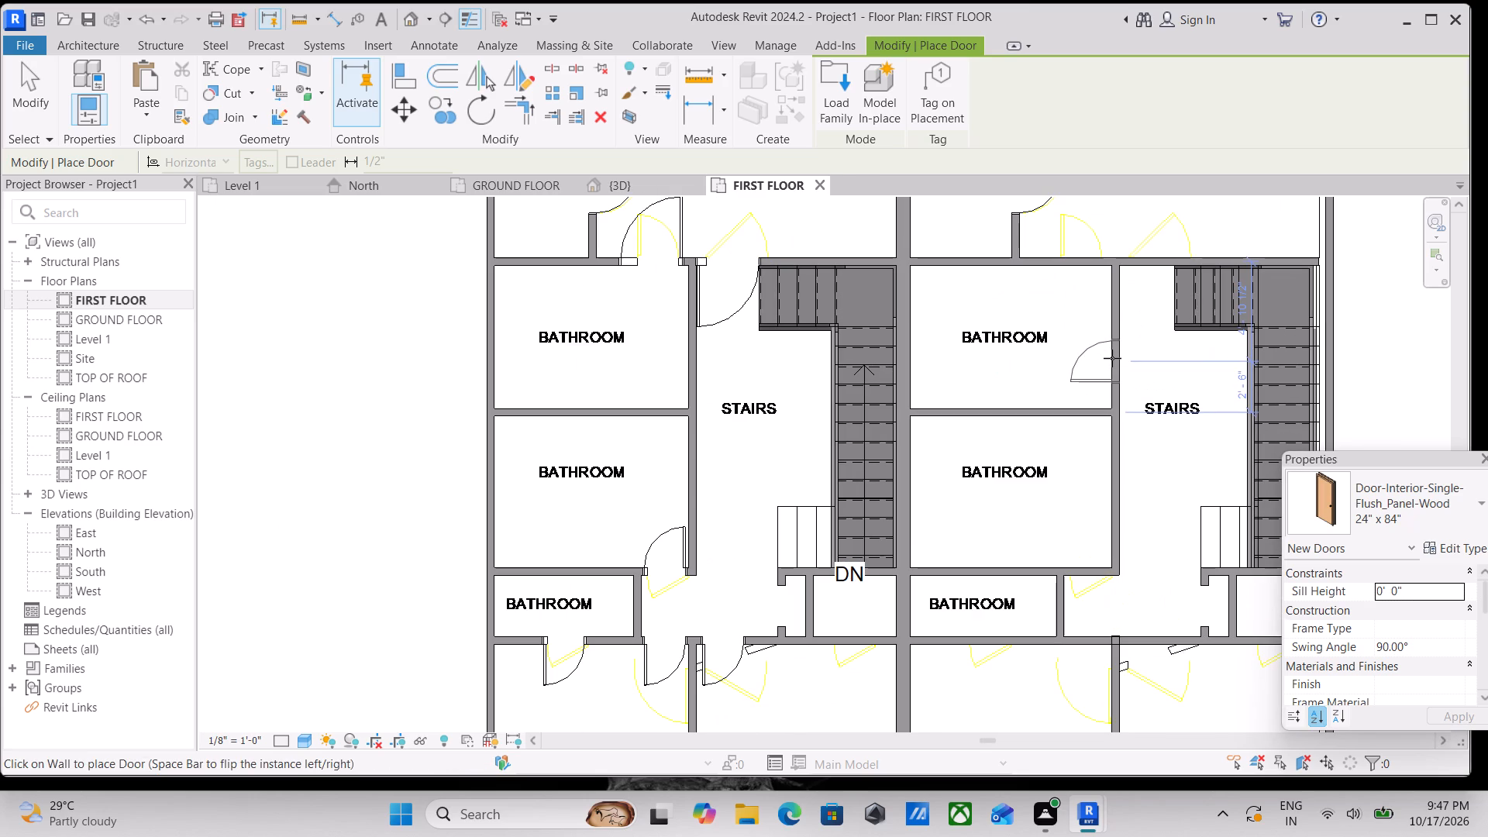
pyautogui.click(1107, 355)
# Place a 24" x 84" flush panel door between the right unit's lower large bathroom and hall, centred in the short wall and swinging into the bathroom.
pyautogui.scroll(-1, 1107, 360)
pyautogui.moveTo(1107, 360); pyautogui.dragTo(1104, 329, button='middle')
pyautogui.scroll(1, 1080, 511)
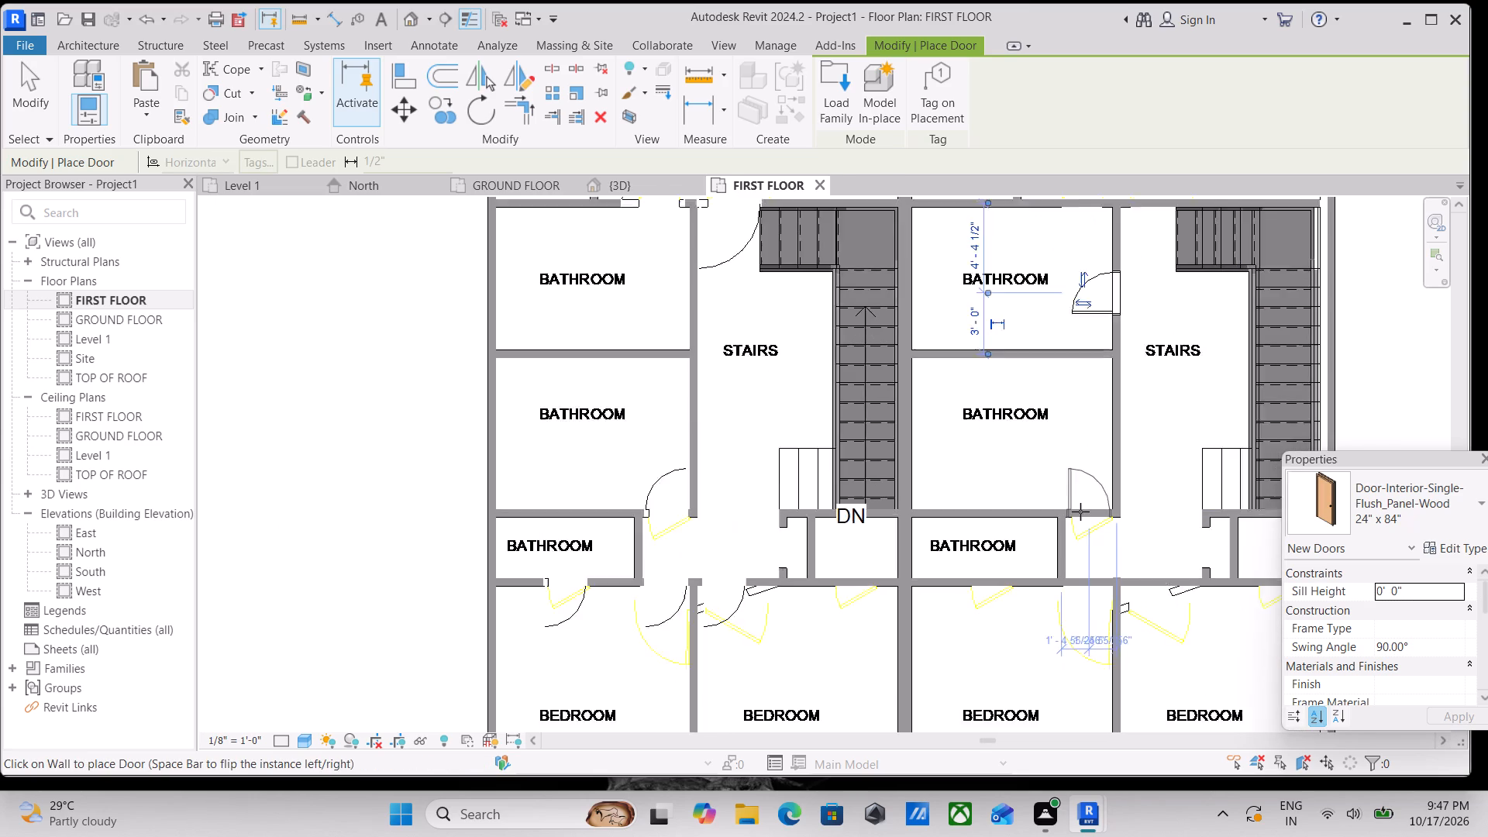
pyautogui.scroll(1, 1080, 511)
pyautogui.click(1085, 511)
# Place 24" x 84" flush panel doors from the hall and the small bathroom into the right unit's left bedroom, both swinging into the bedroom.
pyautogui.scroll(-2, 1085, 511)
pyautogui.moveTo(1085, 511); pyautogui.dragTo(1066, 456, button='middle')
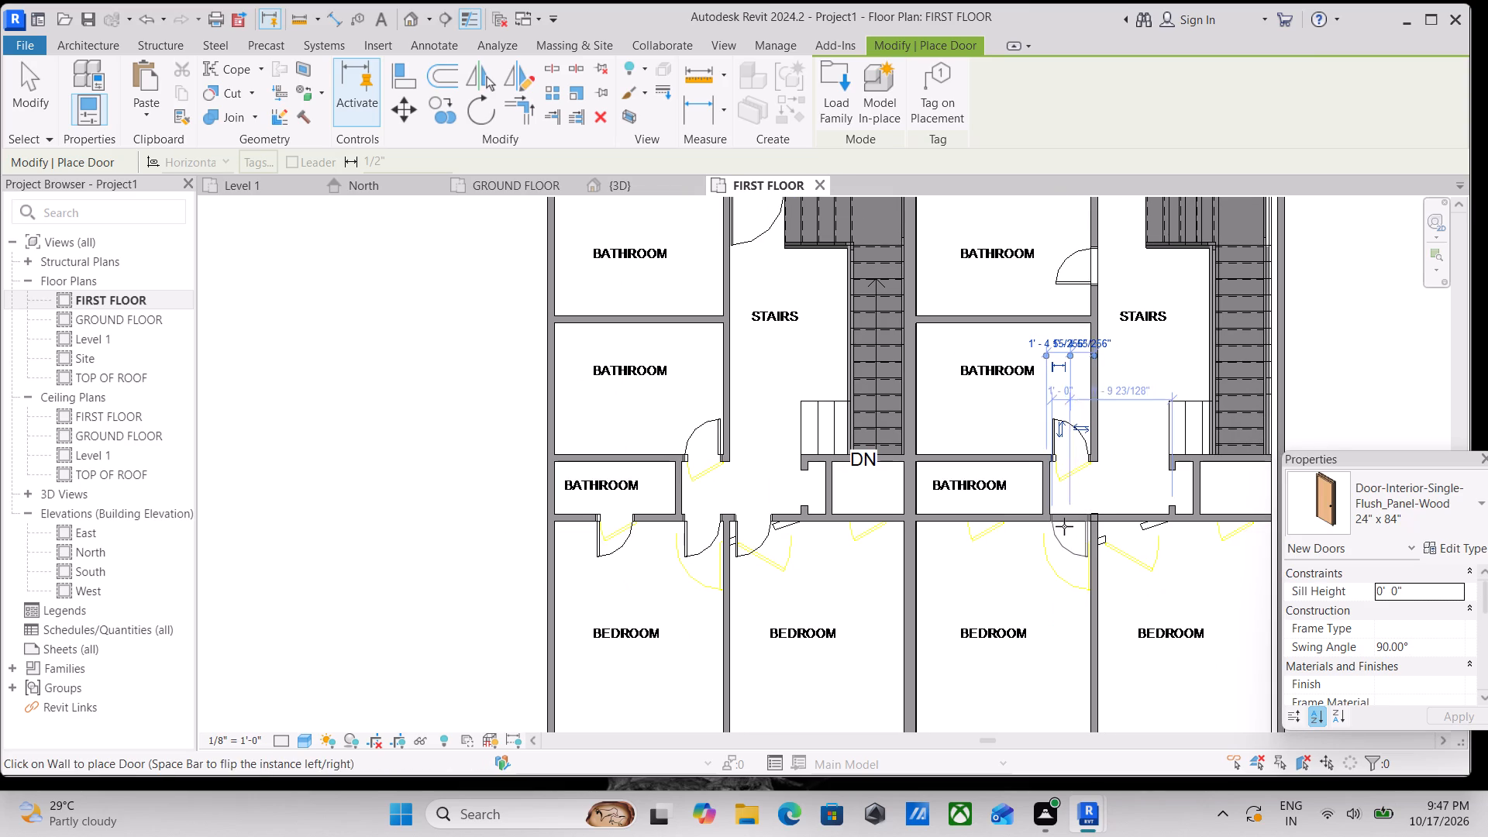
pyautogui.scroll(3, 1067, 526)
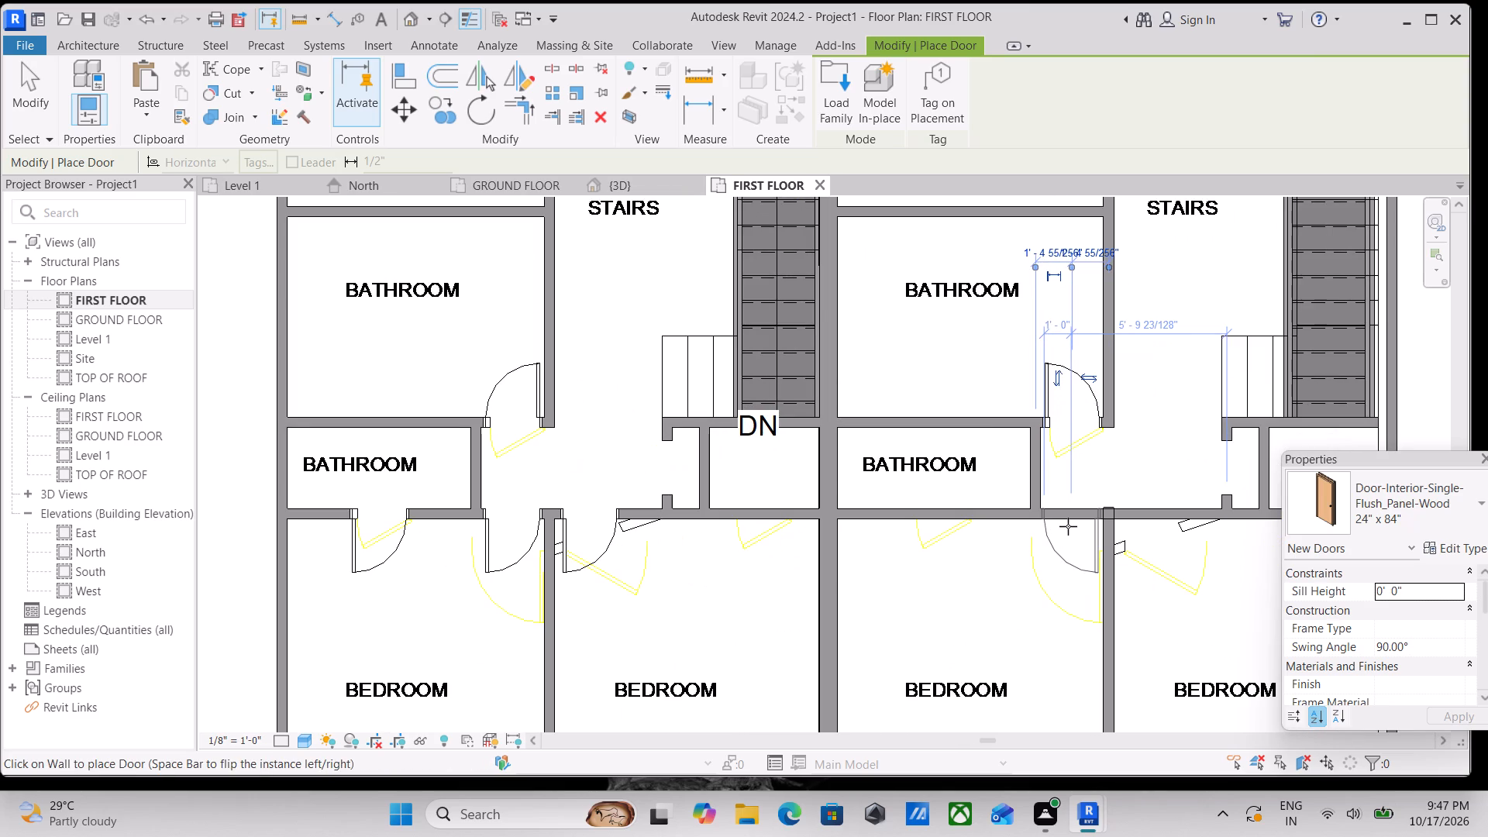
pyautogui.click(1068, 526)
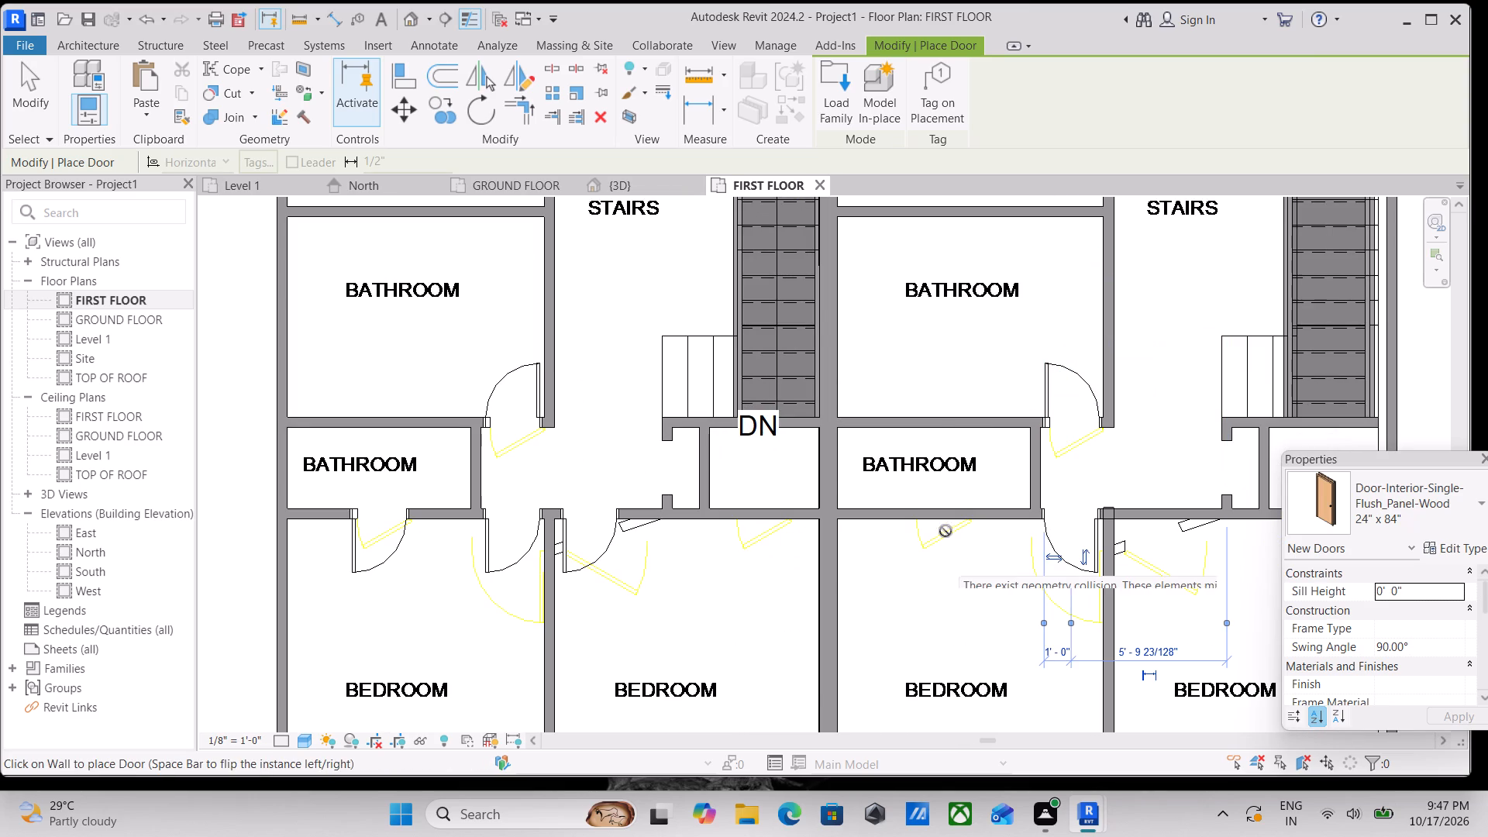
pyautogui.click(942, 524)
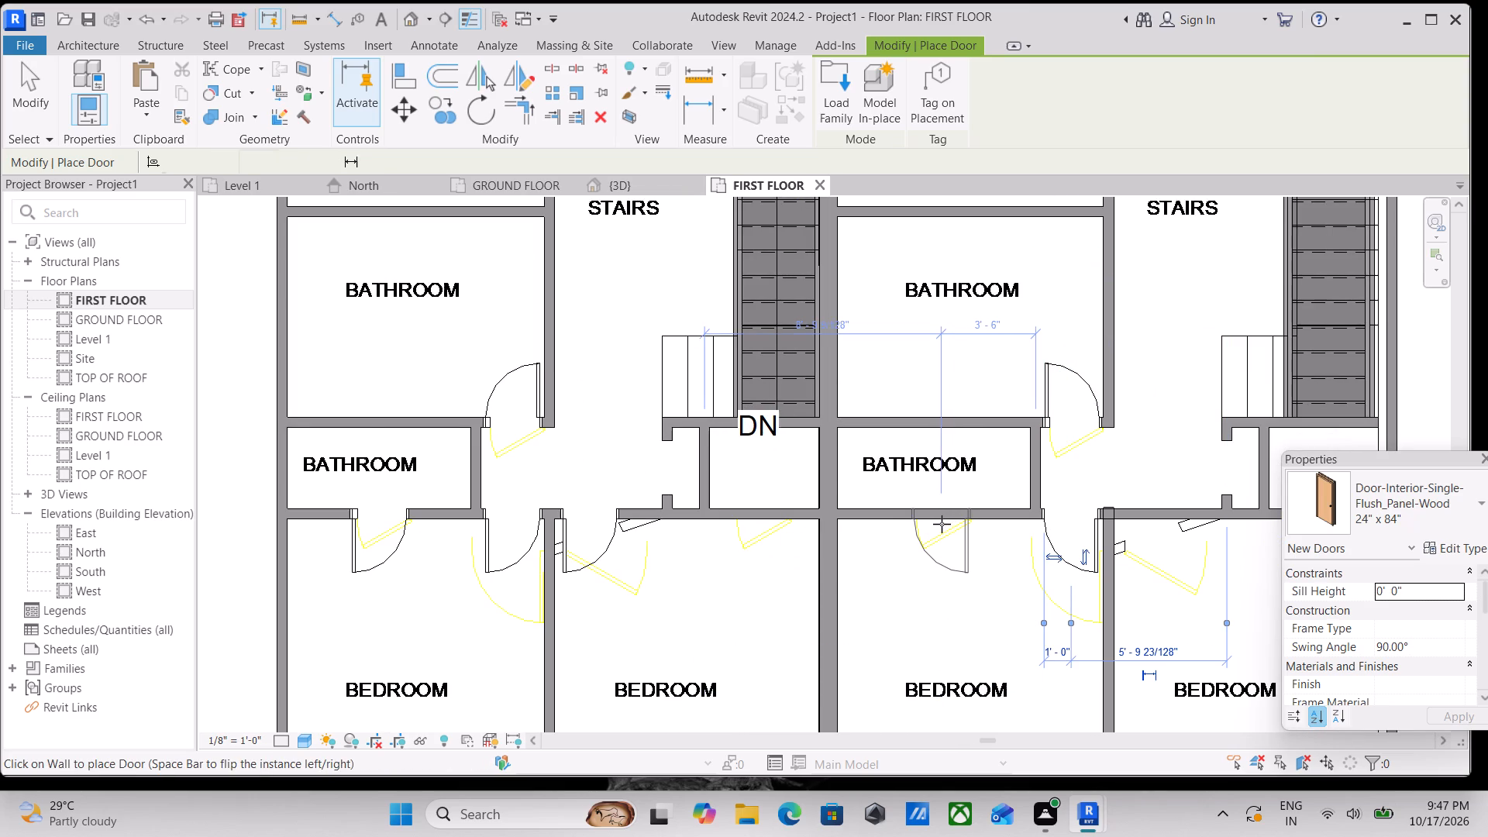
# Place a 24" x 84" flush panel door centred on the closet of the right unit's right bedroom, swinging into the bedroom.
pyautogui.scroll(-2, 942, 525)
pyautogui.moveTo(942, 525); pyautogui.dragTo(899, 541, button='middle')
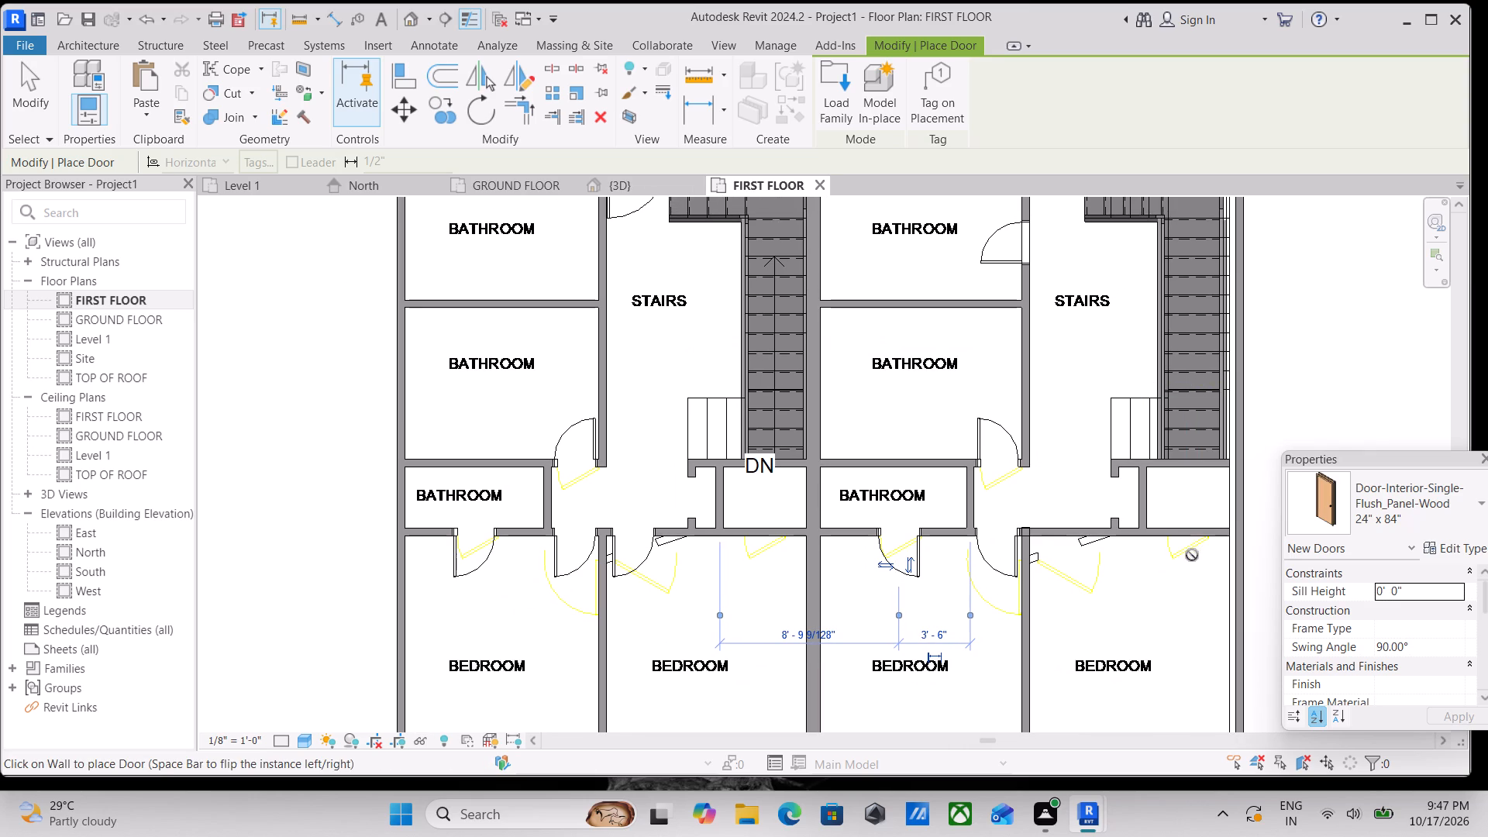
pyautogui.click(1193, 543)
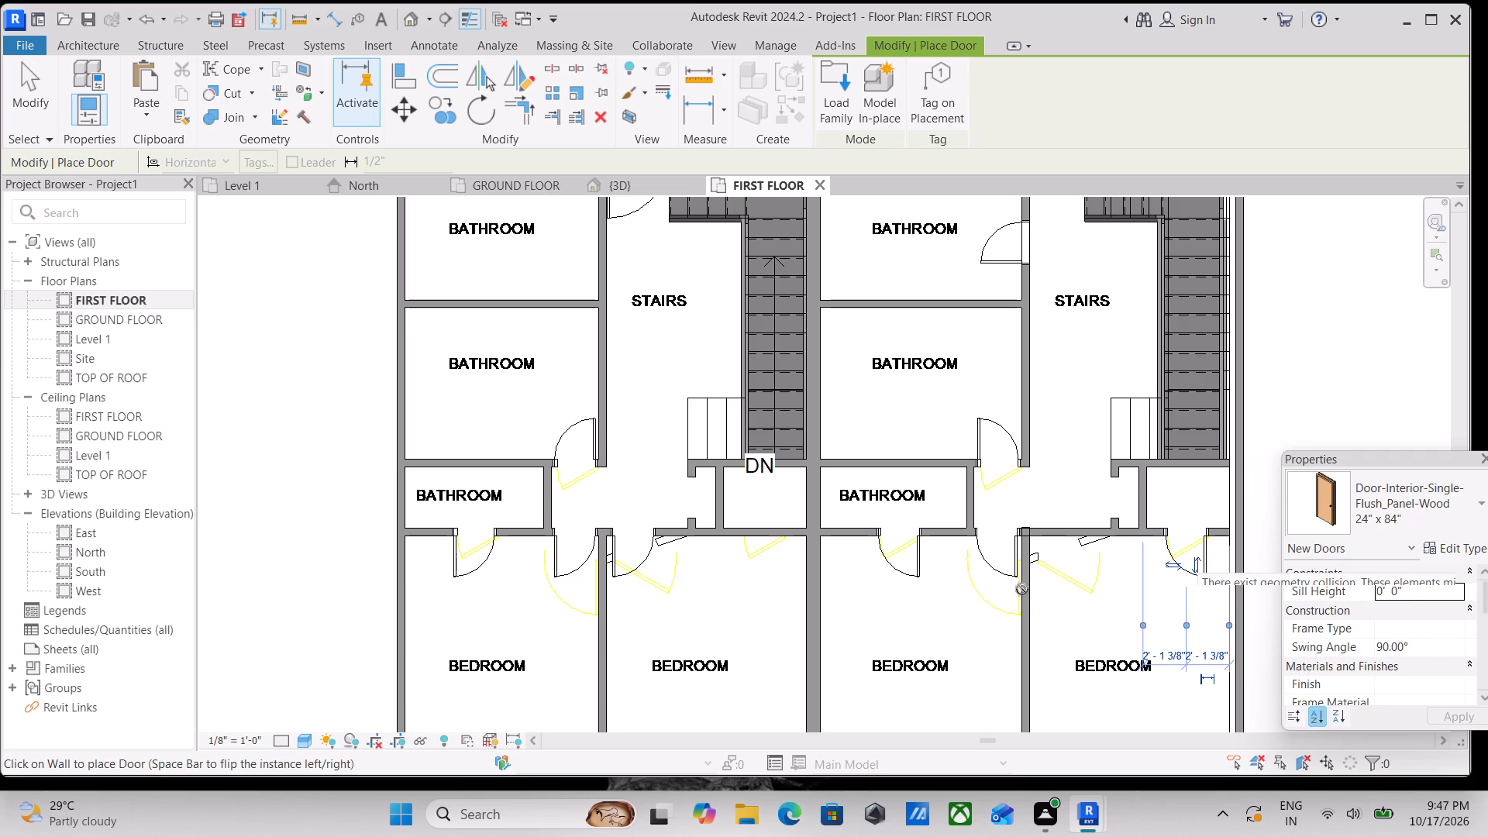
# Place a 24" x 84" flush panel door on the closet of the left unit's right bedroom, about 2' 6" from the closet's side wall, and end door placement.
pyautogui.scroll(-1, 1004, 591)
pyautogui.moveTo(1004, 591); pyautogui.dragTo(1184, 542, button='middle')
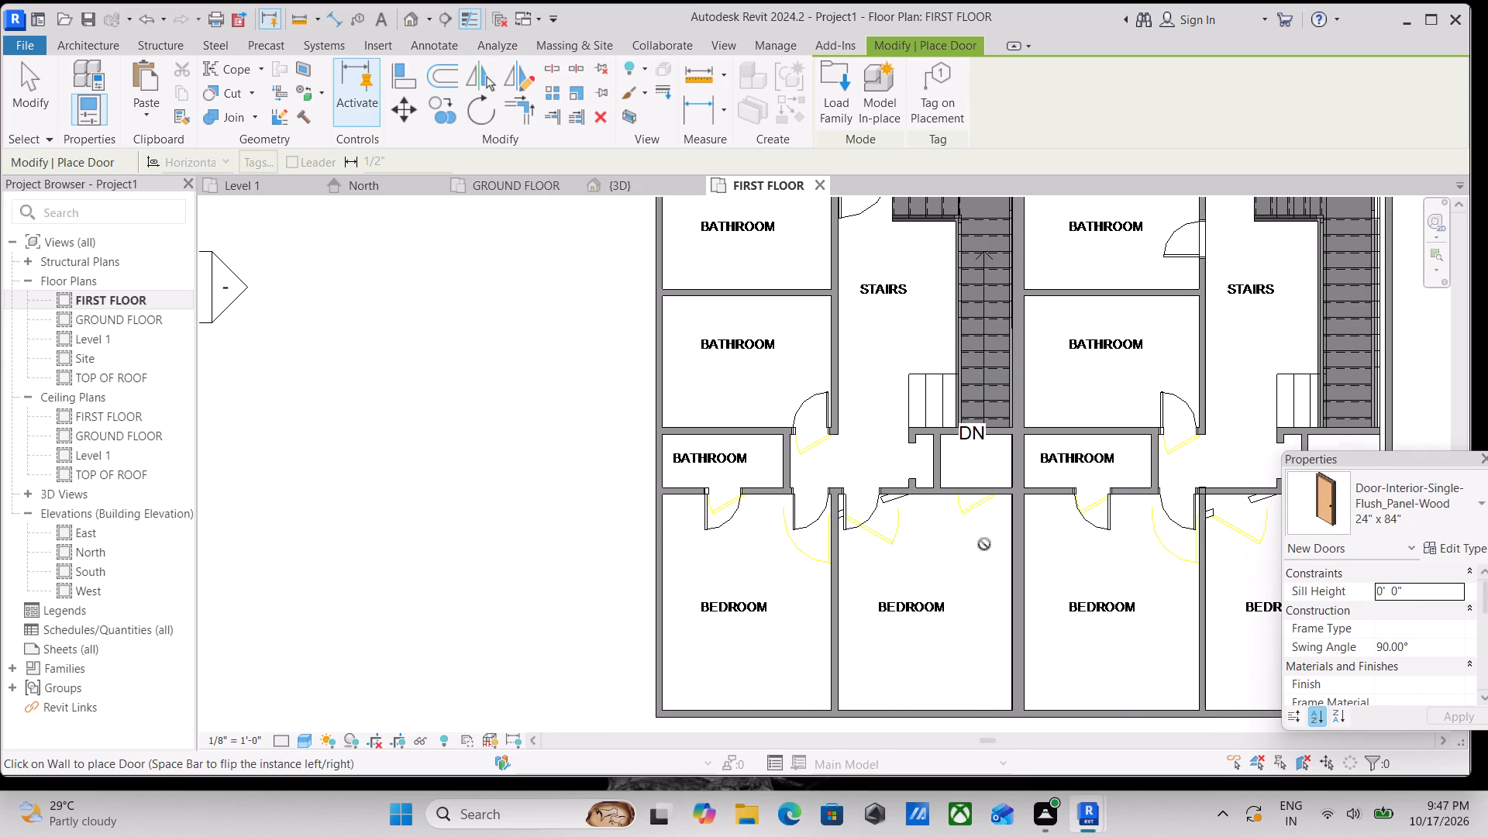
pyautogui.moveTo(980, 542); pyautogui.dragTo(1299, 565, button='middle')
pyautogui.moveTo(1232, 505); pyautogui.dragTo(1157, 535, button='middle')
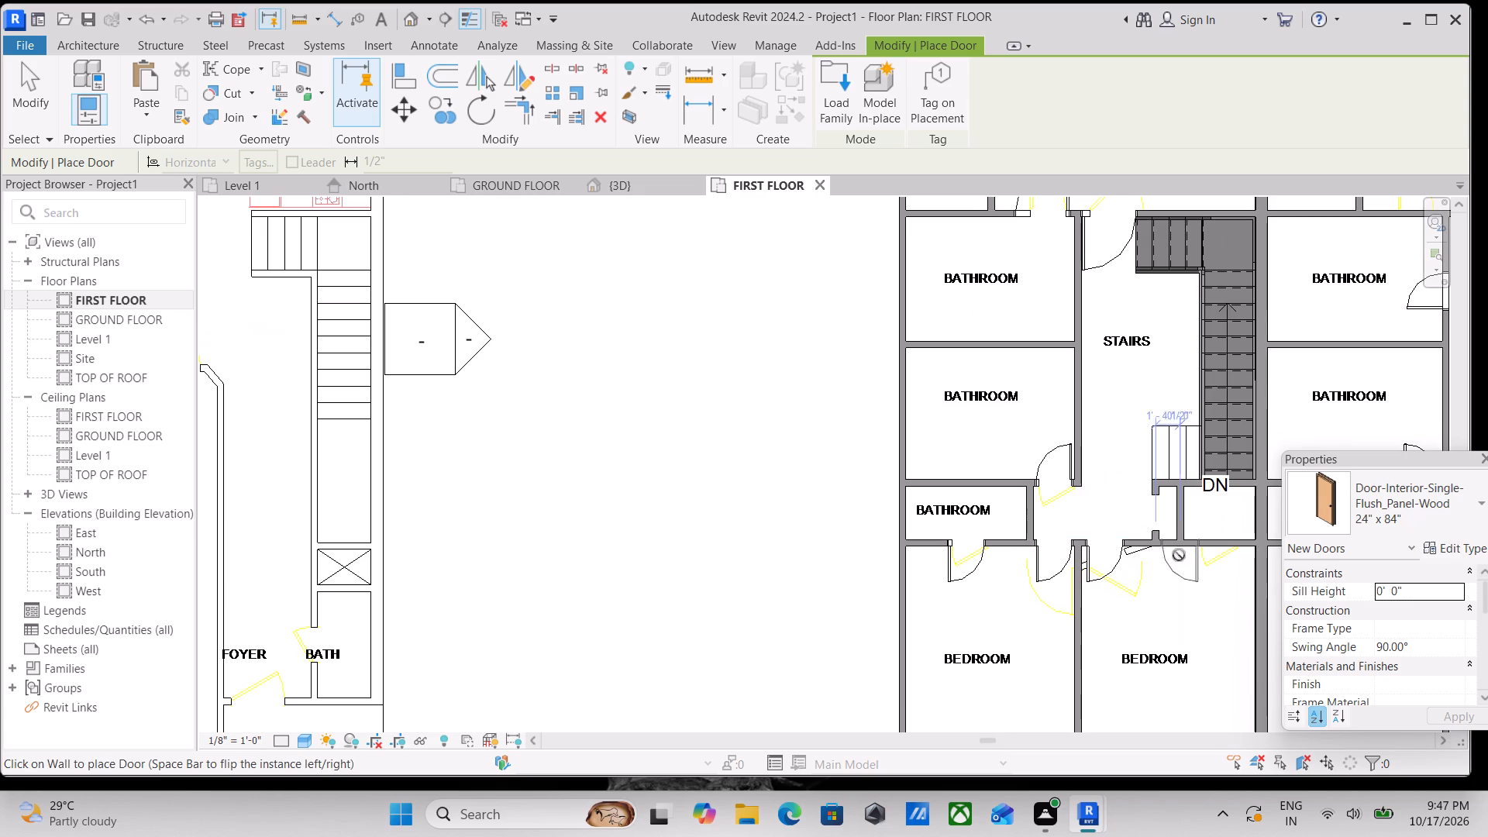
pyautogui.click(1221, 546)
pyautogui.scroll(-1, 1207, 517)
pyautogui.moveTo(1211, 524); pyautogui.dragTo(1232, 677, button='middle')
pyautogui.scroll(-1, 1153, 490)
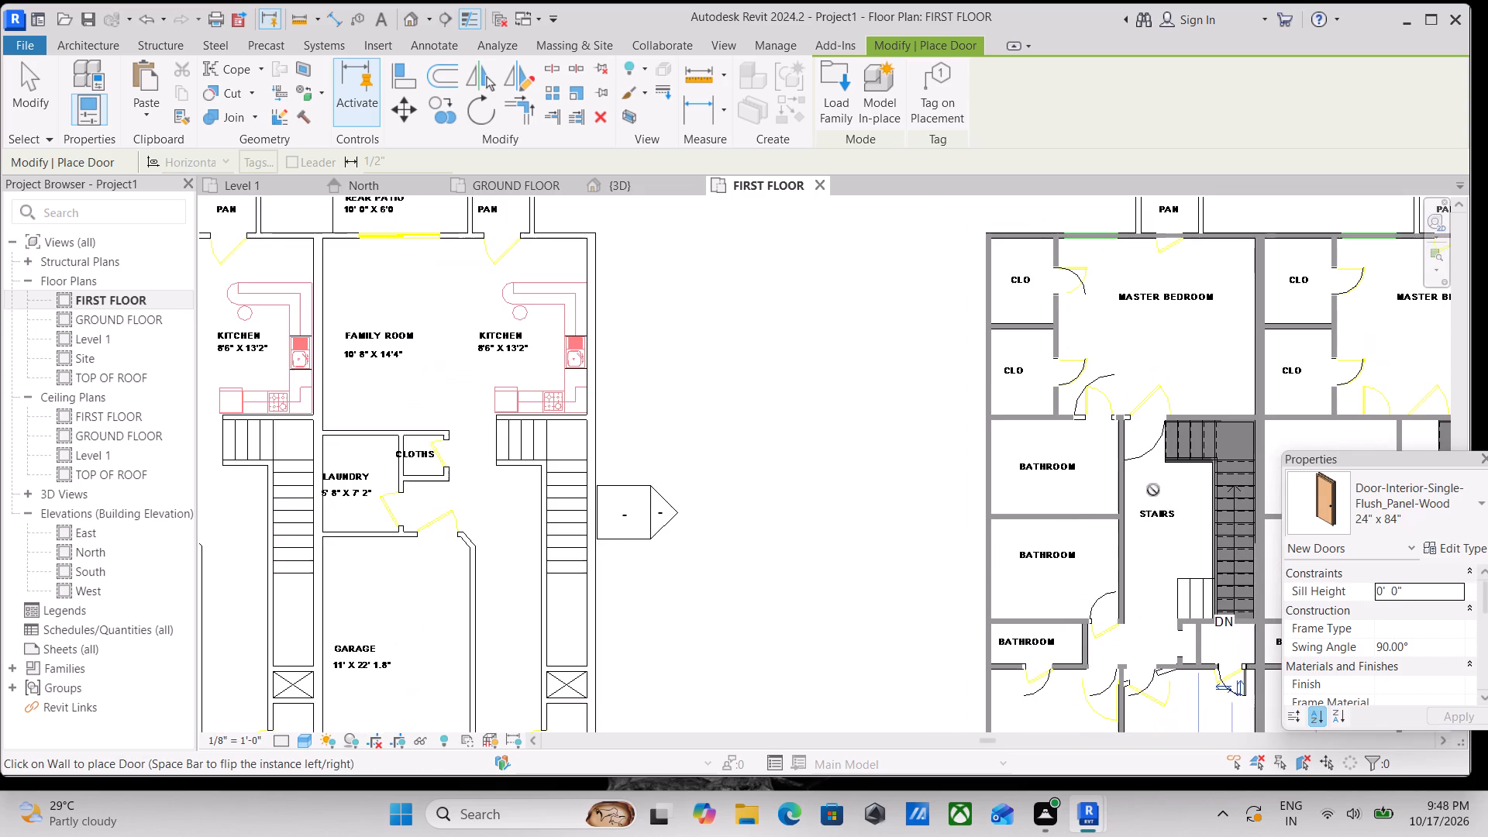
pyautogui.moveTo(1153, 490); pyautogui.dragTo(1091, 491, button='middle')
pyautogui.scroll(-2, 1199, 431)
pyautogui.moveTo(1191, 432); pyautogui.dragTo(1097, 465, button='middle')
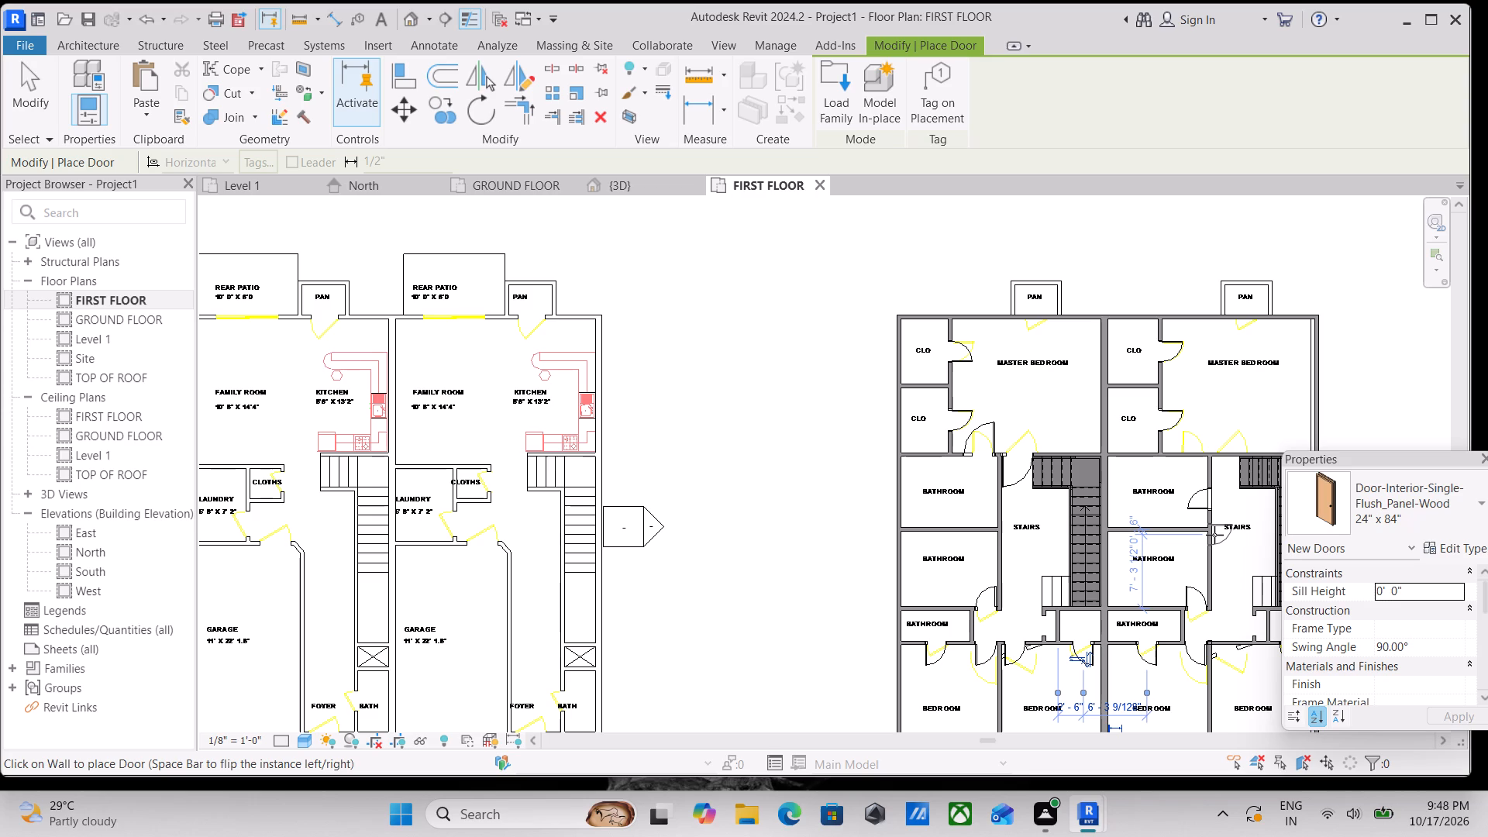
pyautogui.press('Escape')
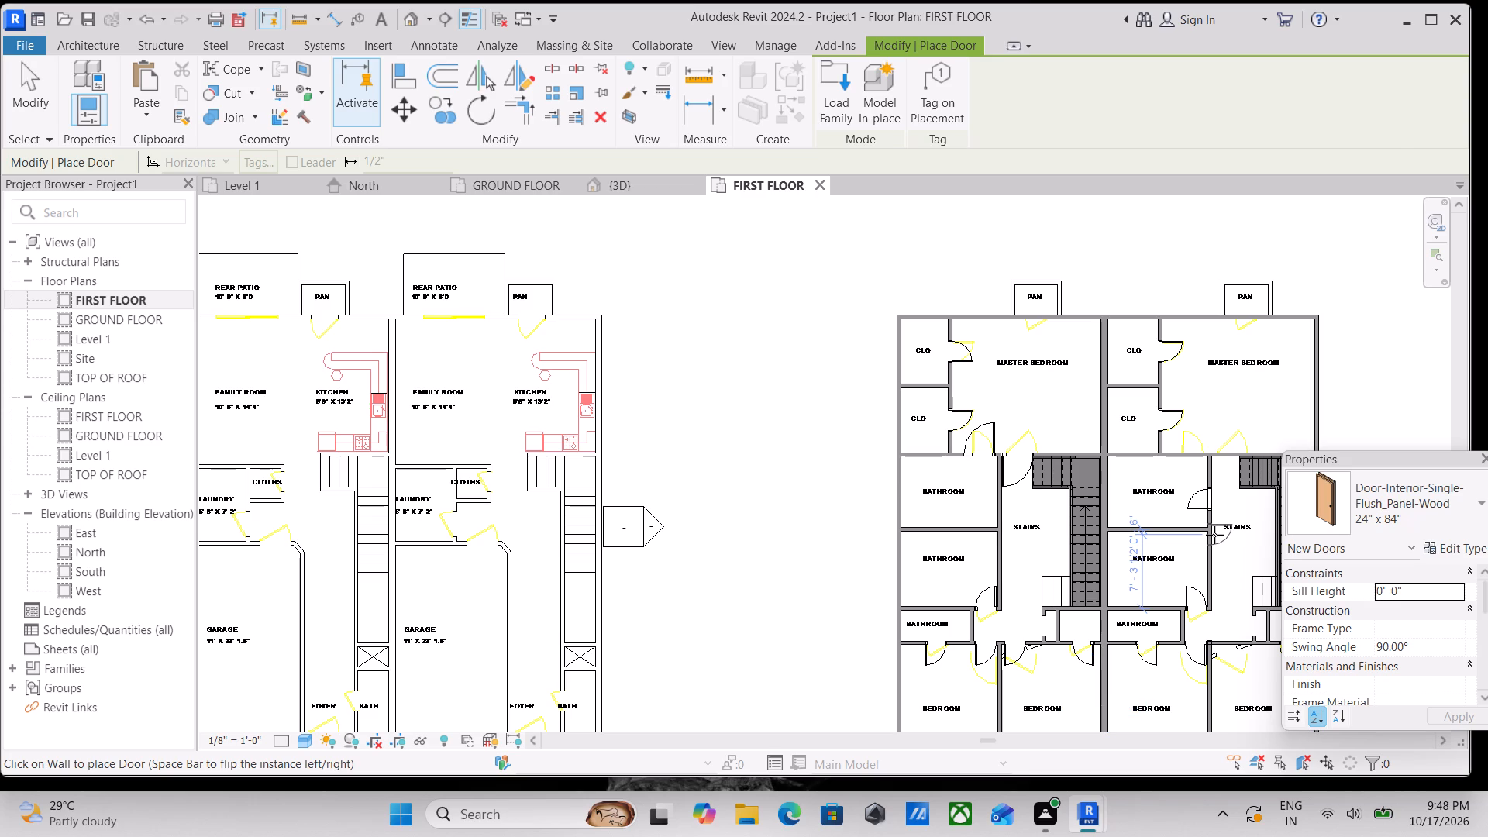
pyautogui.press('Escape')
# Place a 36" x 84" two-panel door from the hall into the right unit's right bedroom, 2' 6" from the hall's short wall, swinging into the bedroom.
pyautogui.scroll(3, 1329, 436)
pyautogui.scroll(-2, 1208, 429)
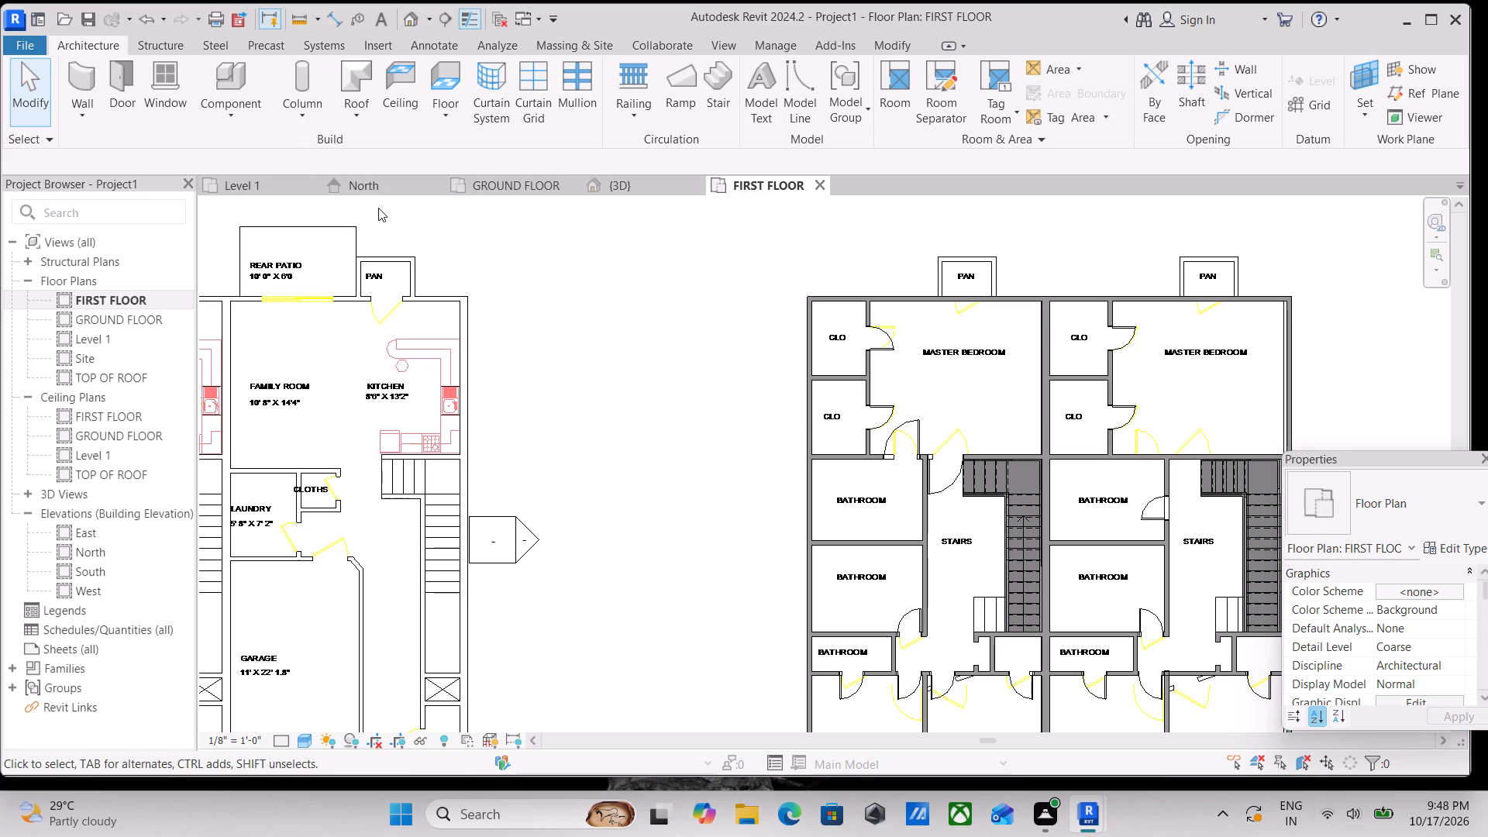
pyautogui.scroll(-2, 528, 206)
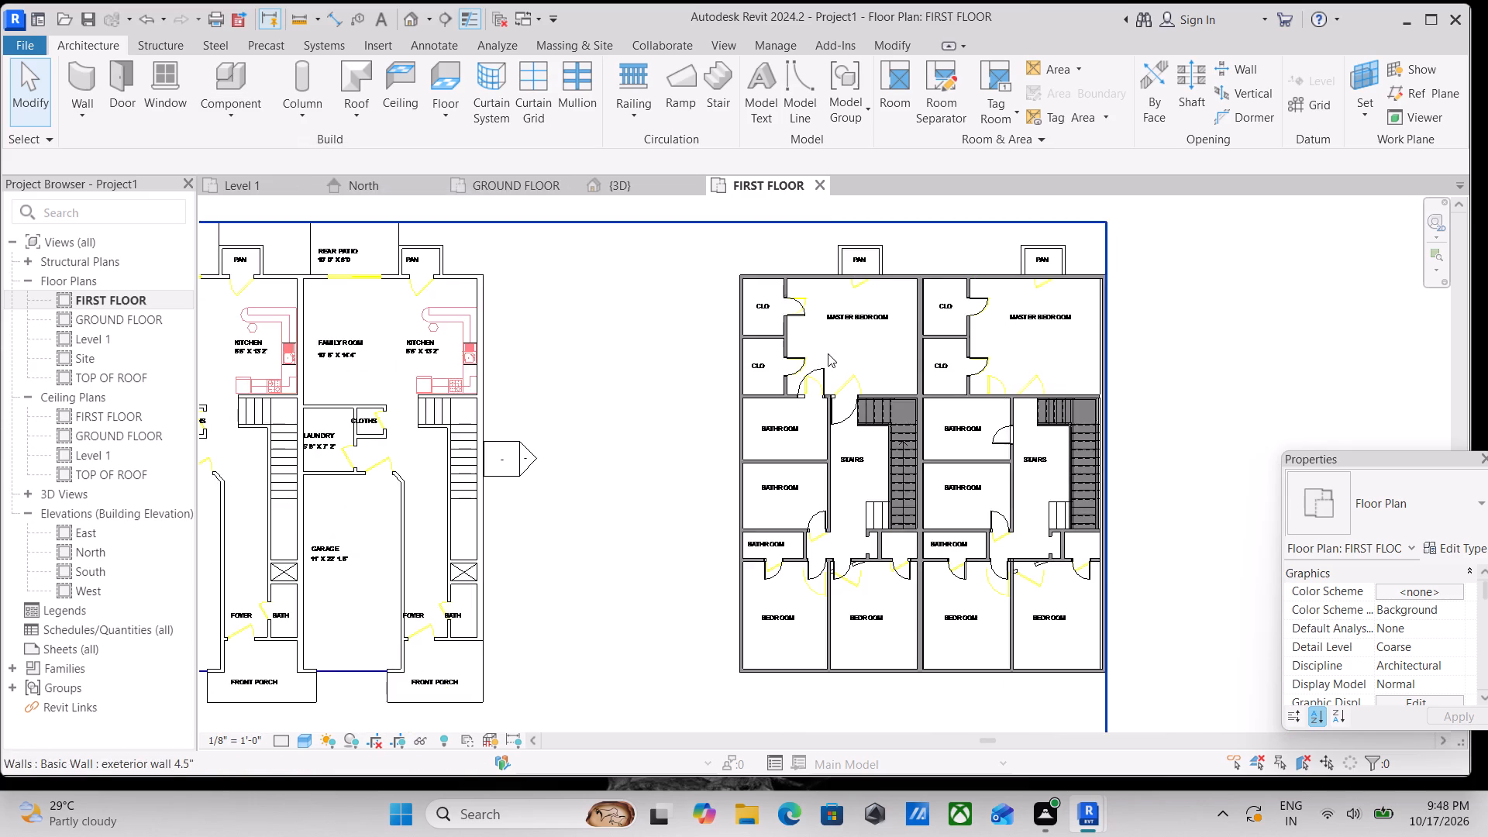
pyautogui.scroll(3, 867, 383)
pyautogui.scroll(2, 931, 491)
pyautogui.moveTo(1047, 459); pyautogui.dragTo(850, 299, button='middle')
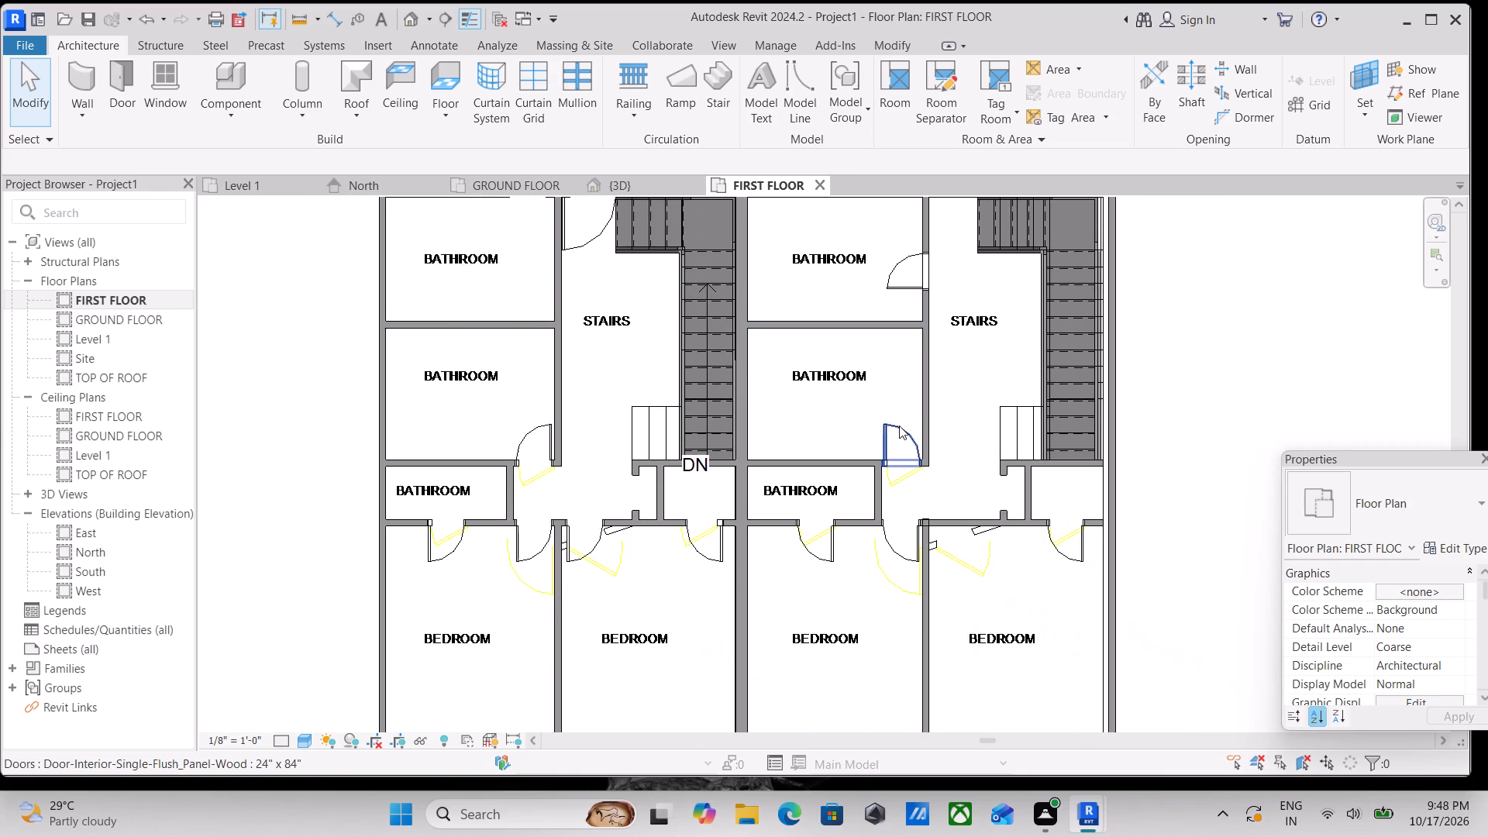
pyautogui.scroll(-1, 899, 429)
pyautogui.moveTo(899, 429); pyautogui.dragTo(911, 467, button='middle')
pyautogui.scroll(2, 957, 620)
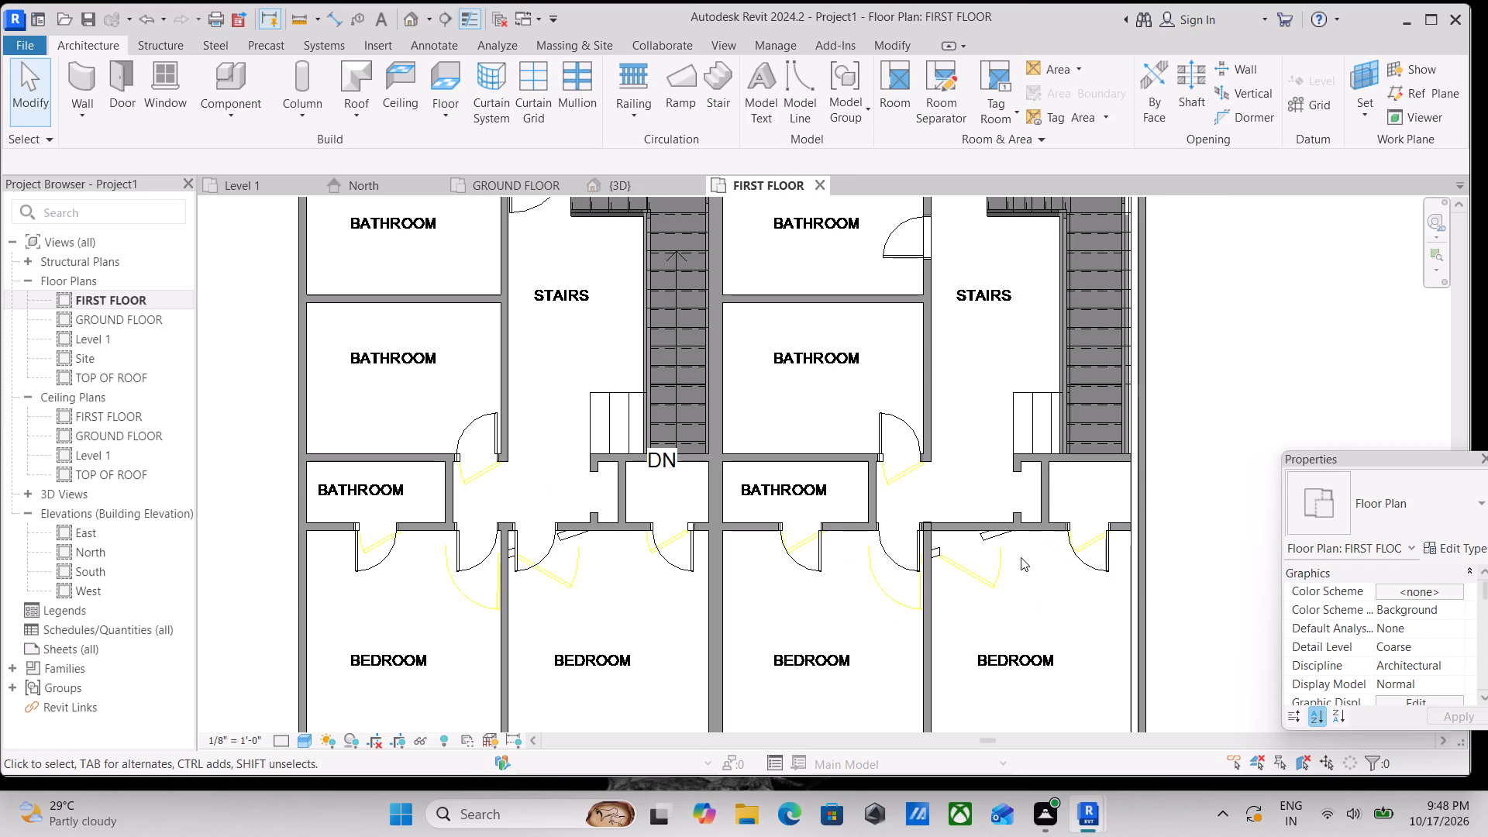
pyautogui.write('dr')
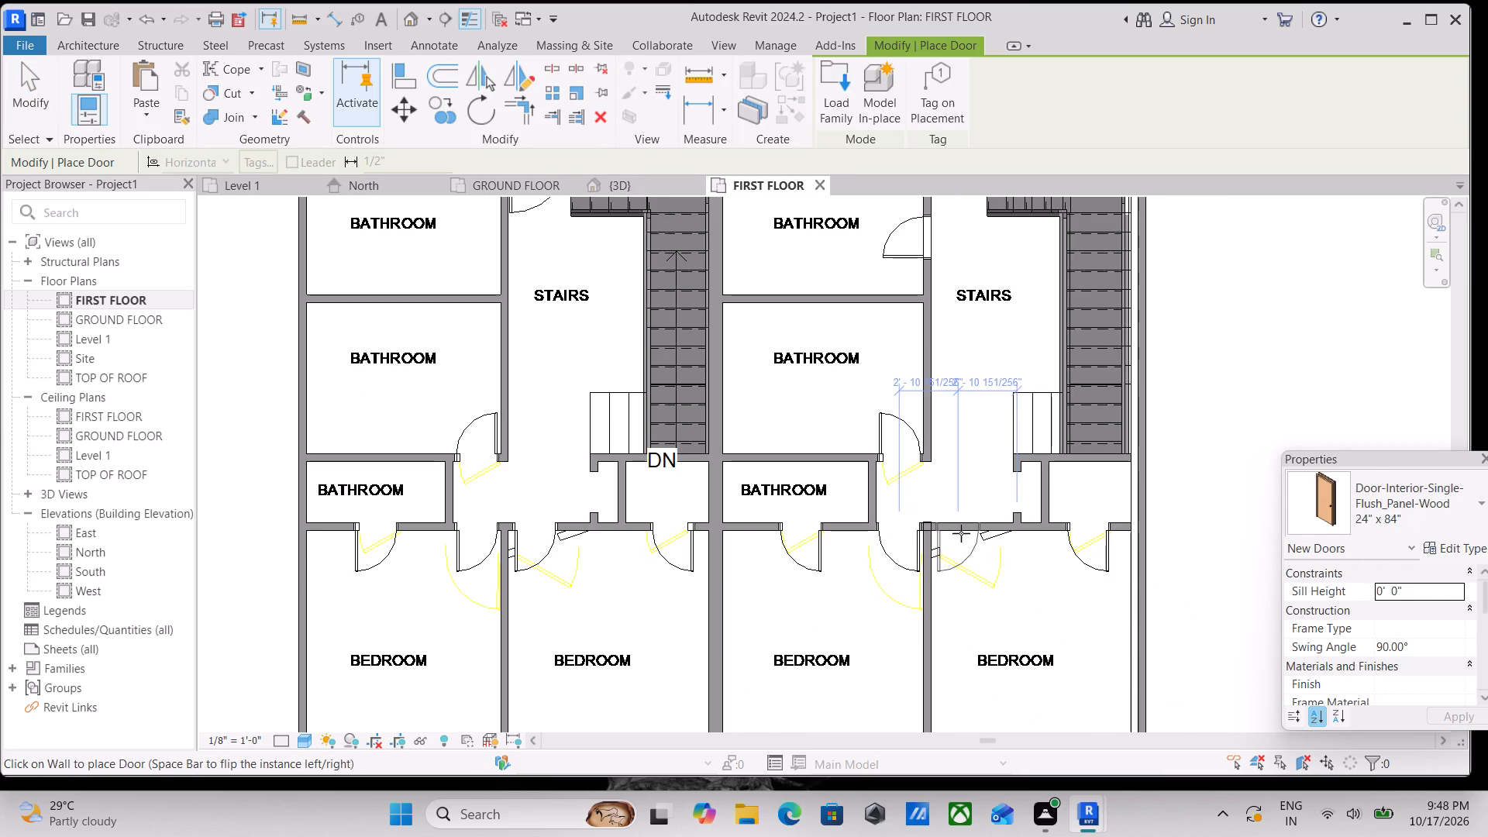
pyautogui.click(1454, 494)
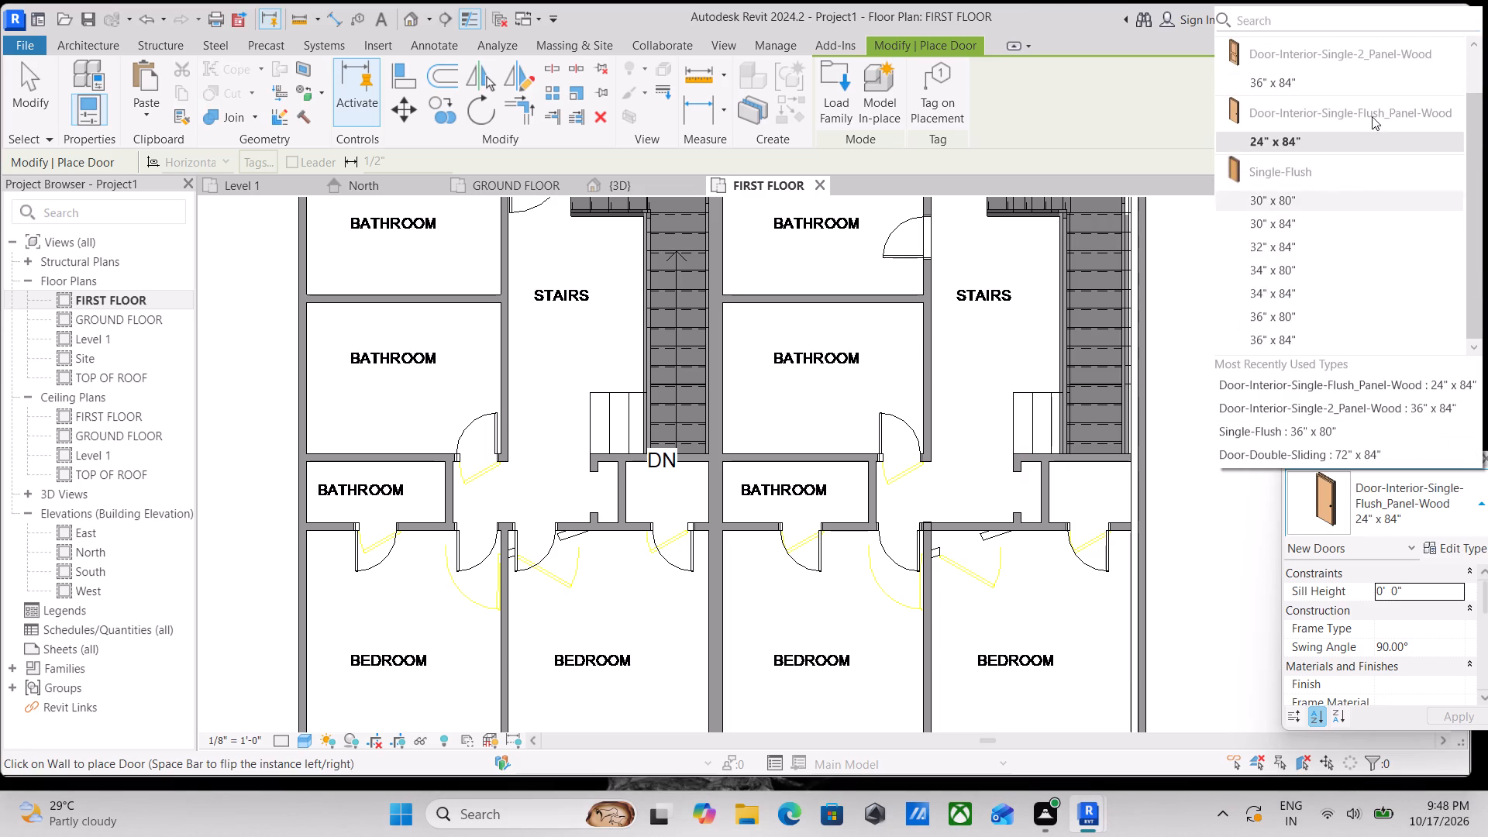
pyautogui.click(1337, 81)
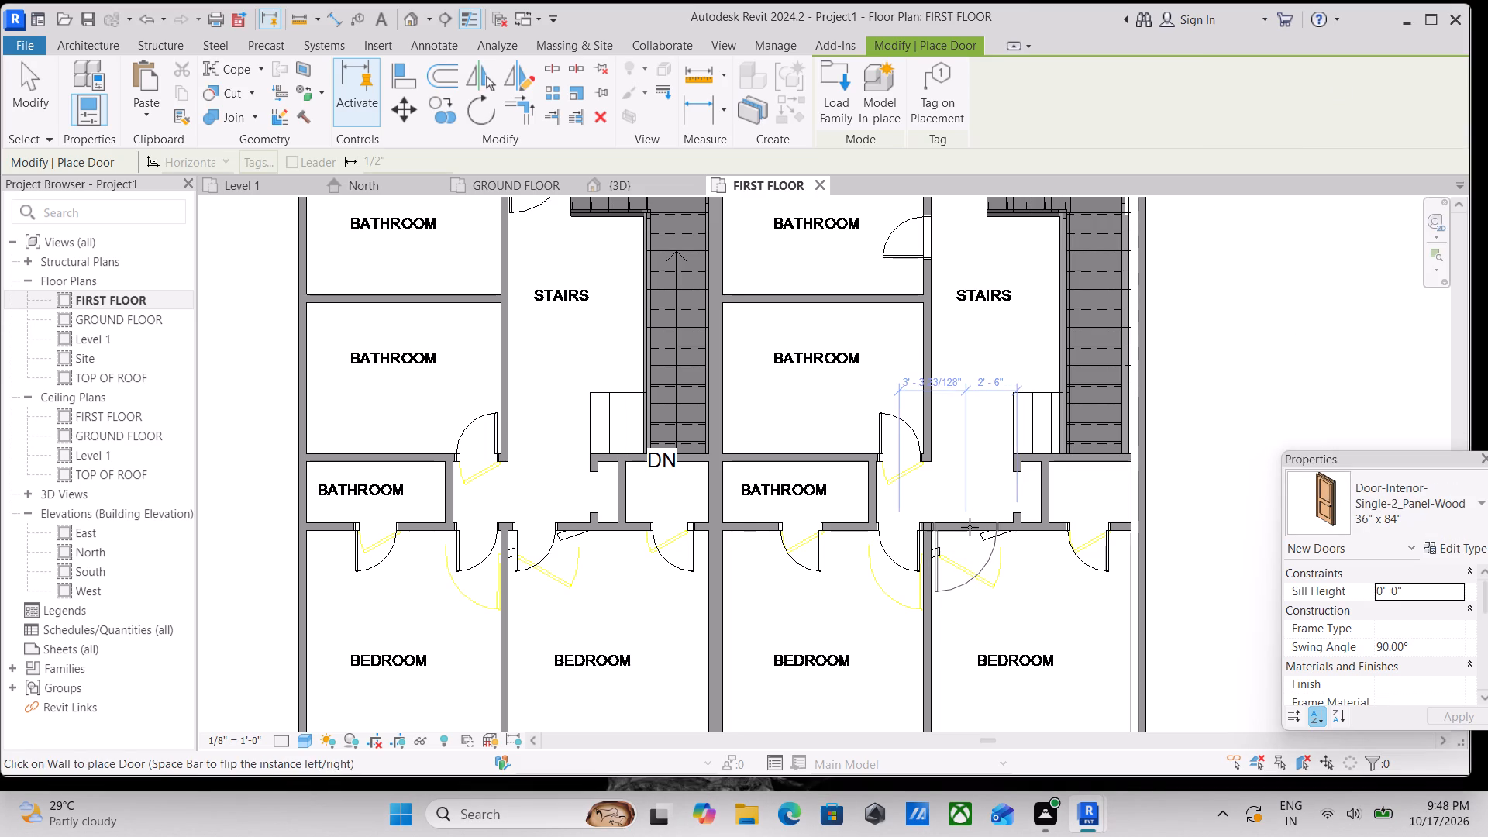
pyautogui.click(970, 527)
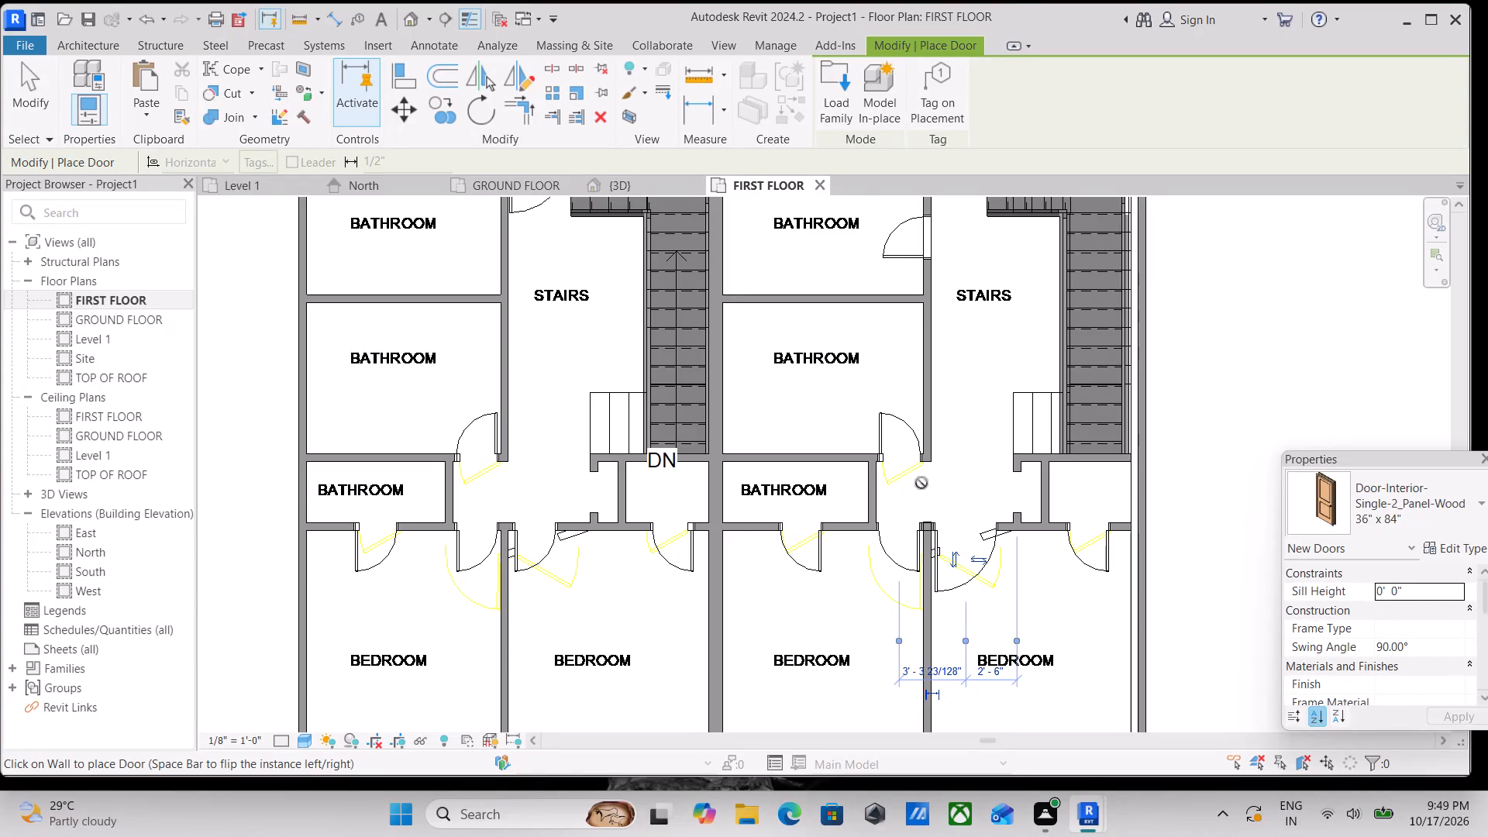
# Place a 24" x 84" flush panel door between the right unit's upper bathroom and master bedroom, 3' 0 1/2" from the closet wall, swinging into the bedroom.
pyautogui.scroll(-1, 947, 403)
pyautogui.moveTo(955, 360); pyautogui.dragTo(959, 336, button='middle')
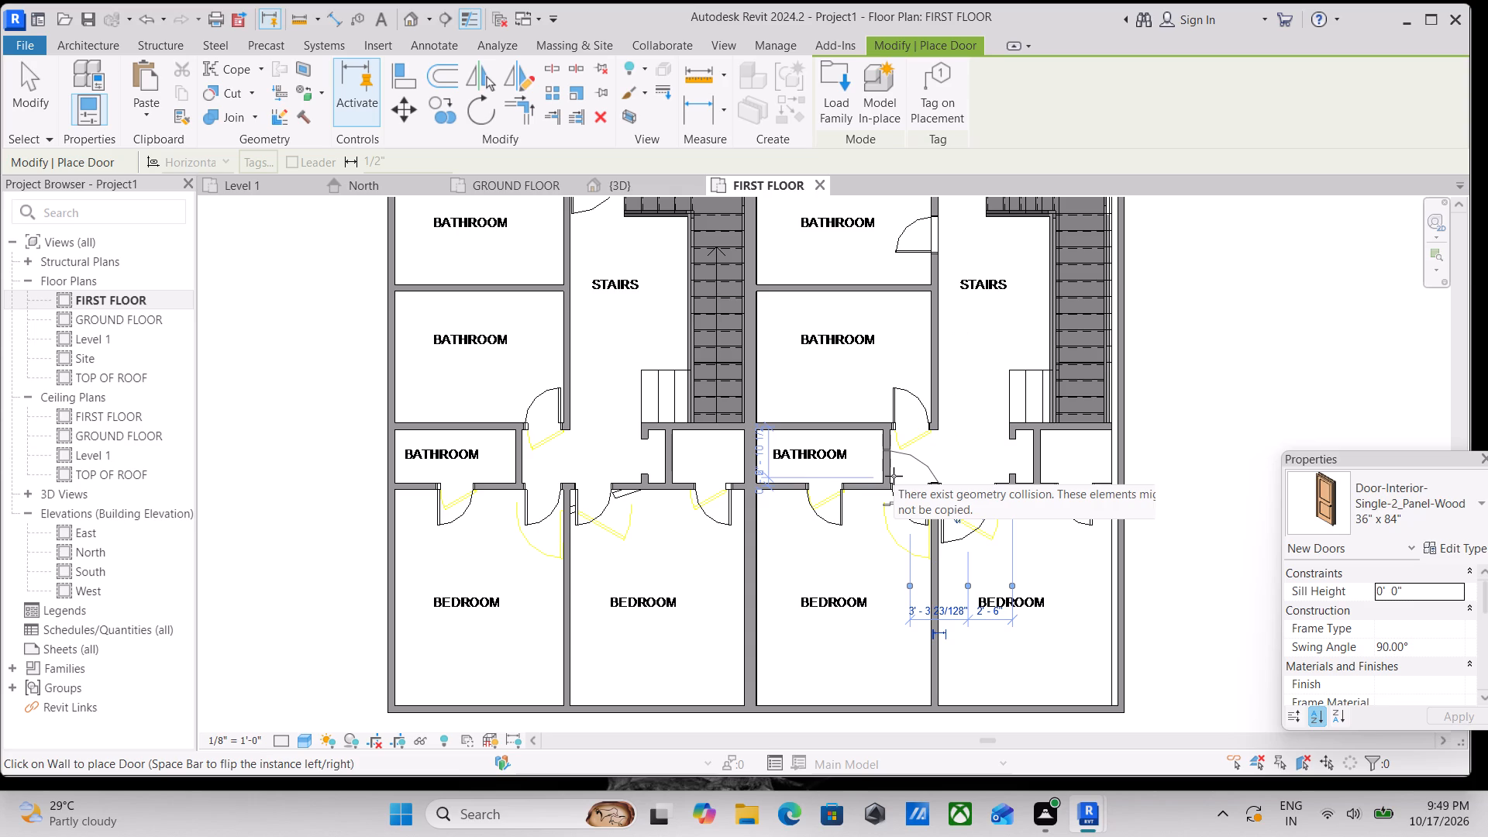
pyautogui.scroll(1, 651, 508)
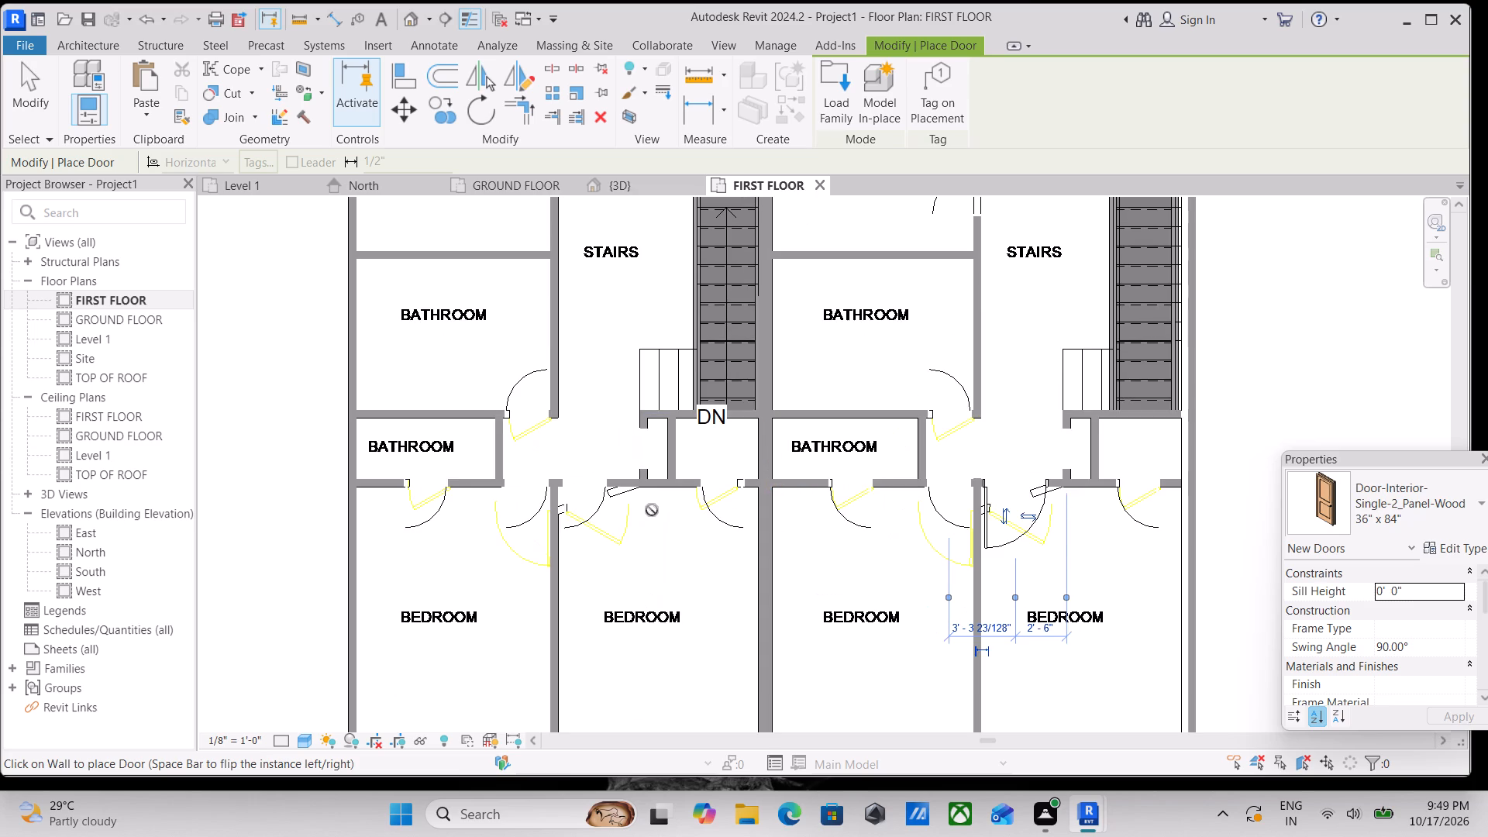
pyautogui.scroll(2, 606, 521)
pyautogui.scroll(-1, 687, 520)
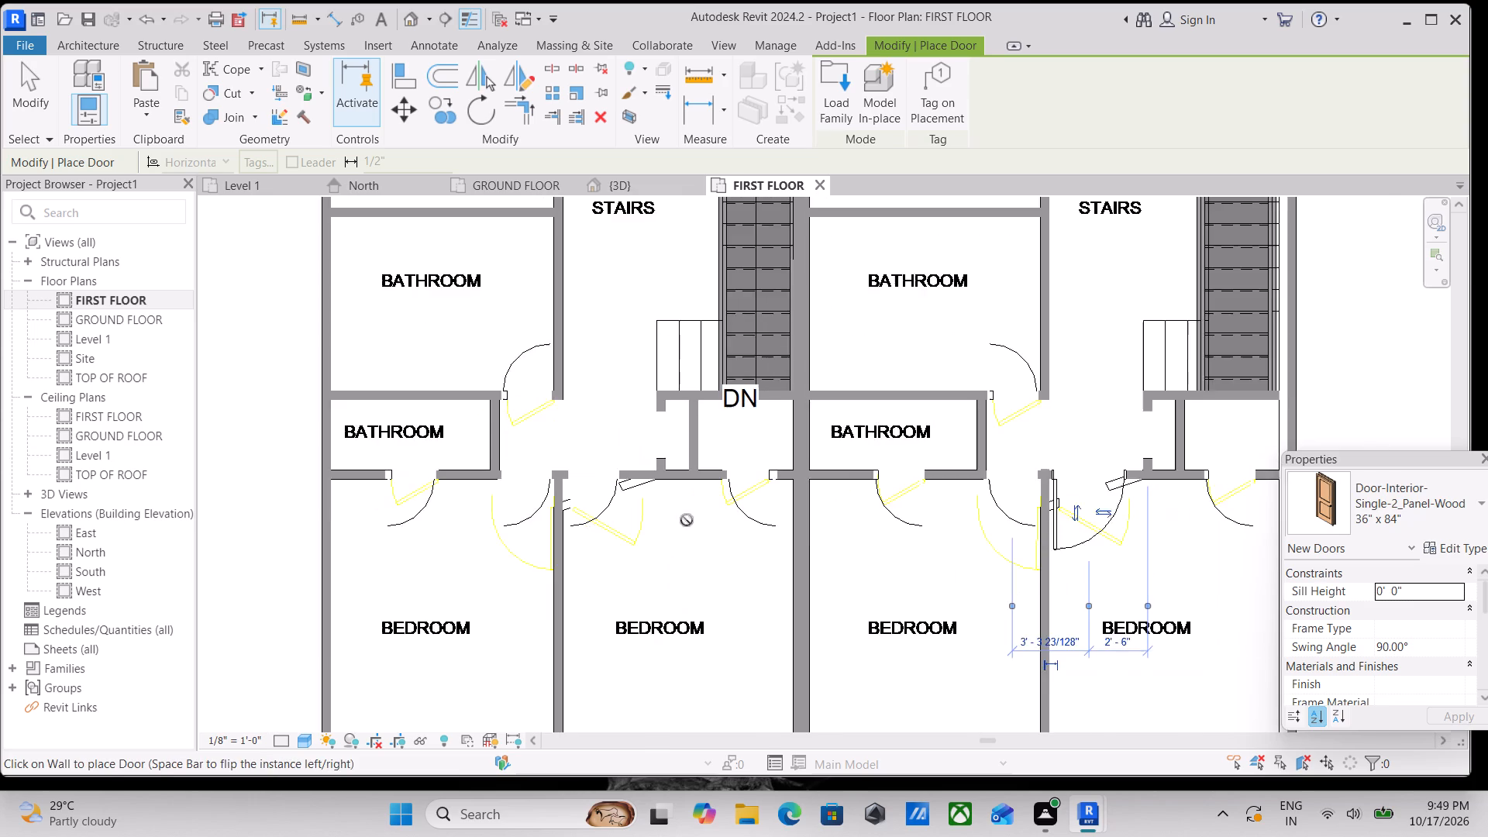
pyautogui.moveTo(732, 546); pyautogui.dragTo(848, 577, button='middle')
pyautogui.scroll(-1, 749, 474)
pyautogui.moveTo(762, 485); pyautogui.dragTo(787, 669, button='middle')
pyautogui.scroll(1, 787, 669)
pyautogui.scroll(-1, 759, 515)
pyautogui.moveTo(759, 515); pyautogui.dragTo(649, 693, button='middle')
pyautogui.scroll(1, 649, 693)
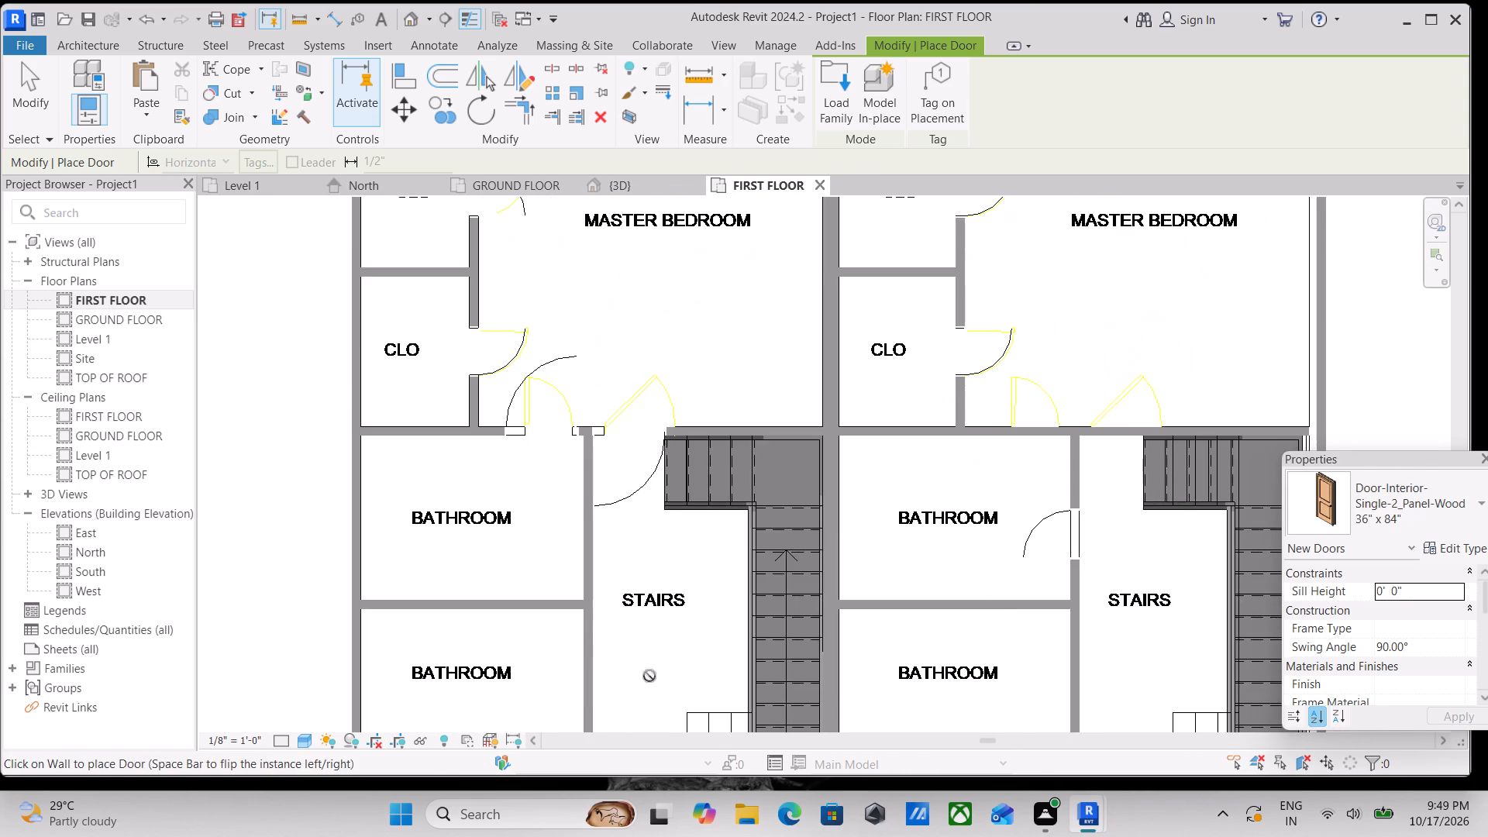
pyautogui.moveTo(994, 541); pyautogui.dragTo(839, 598, button='middle')
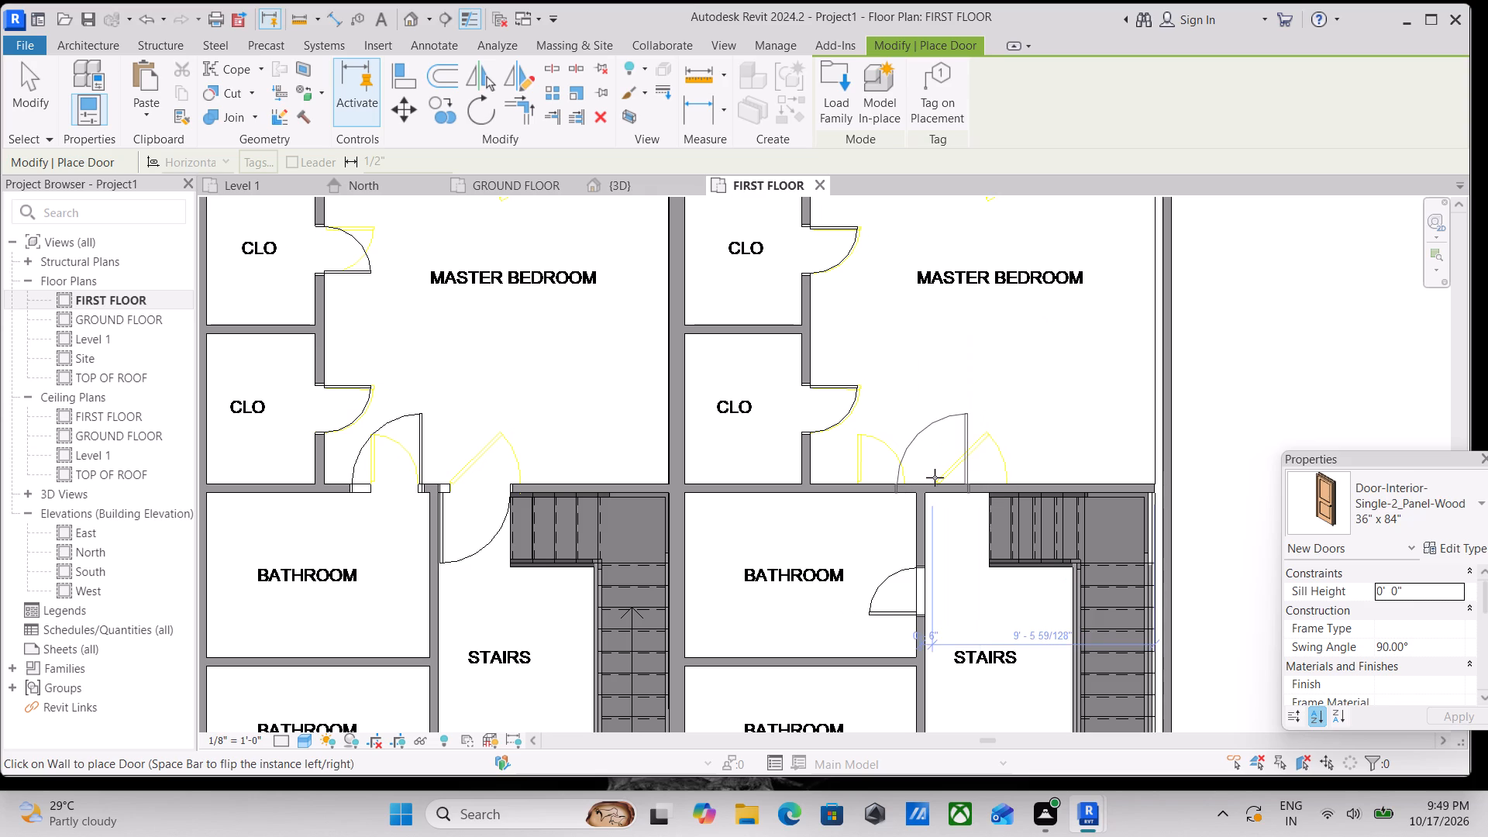
pyautogui.press('Escape')
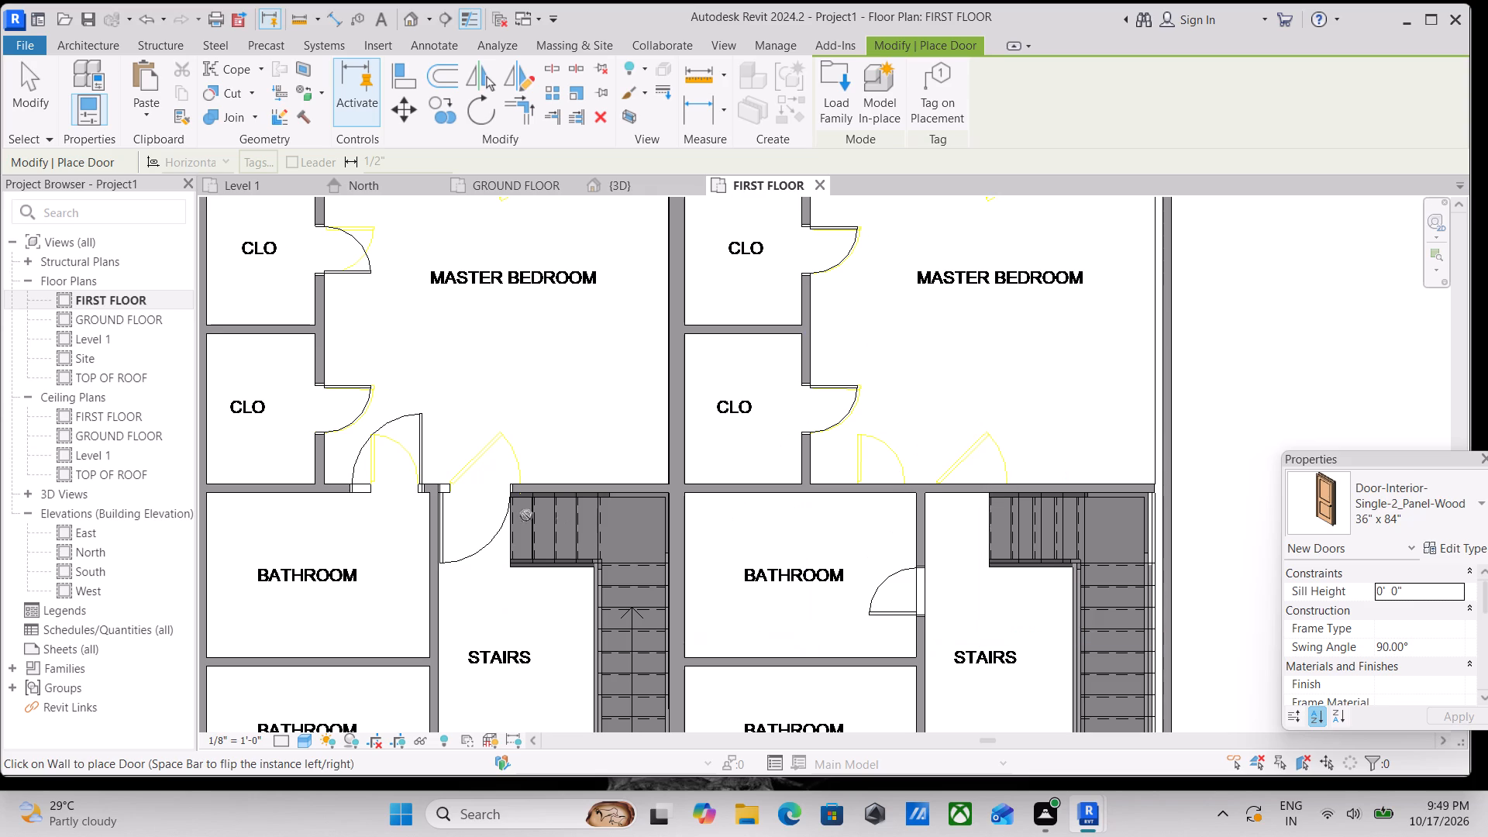
pyautogui.press('Escape')
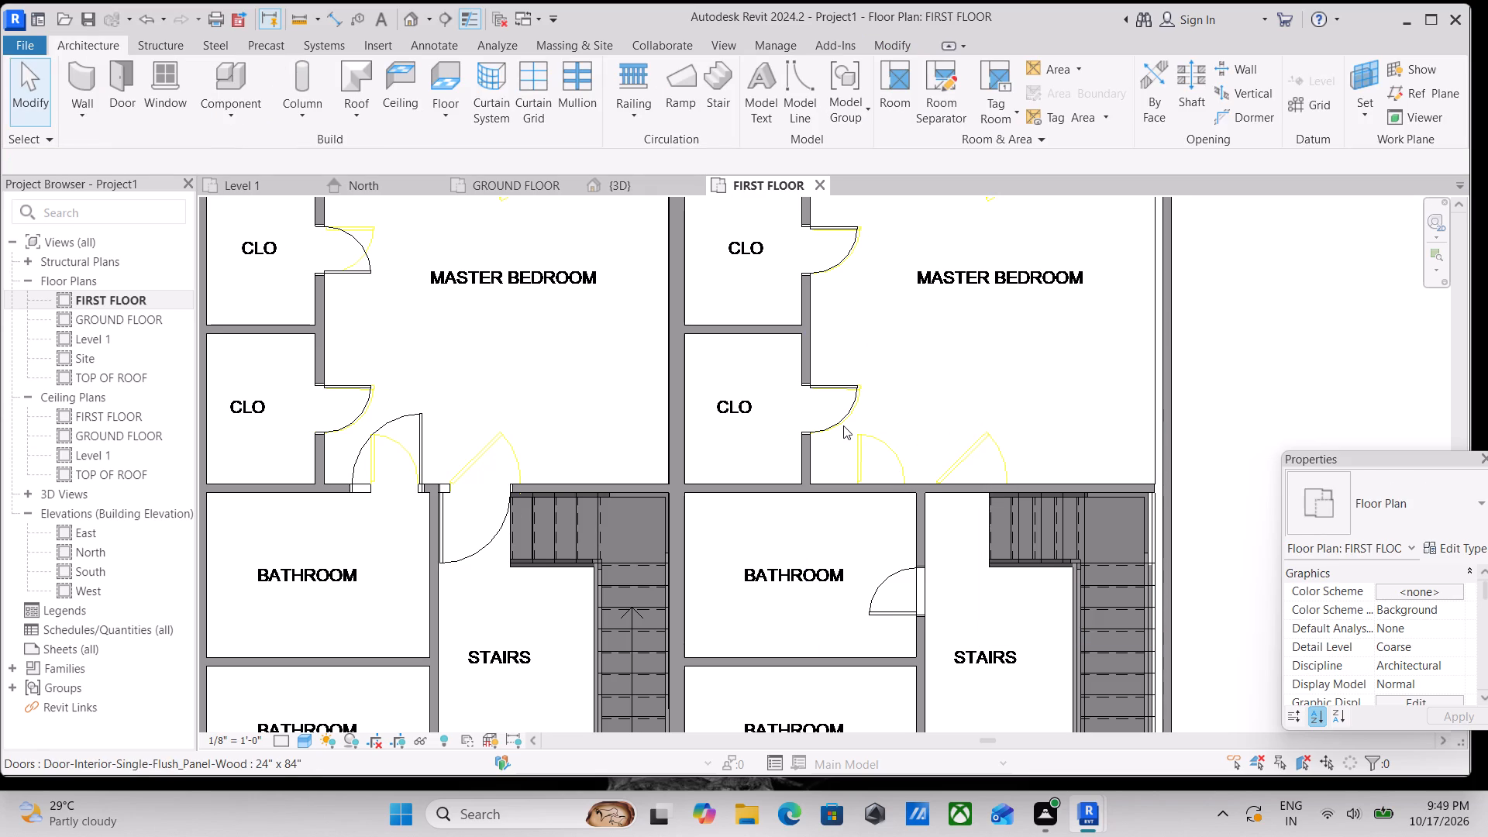
pyautogui.click(843, 424)
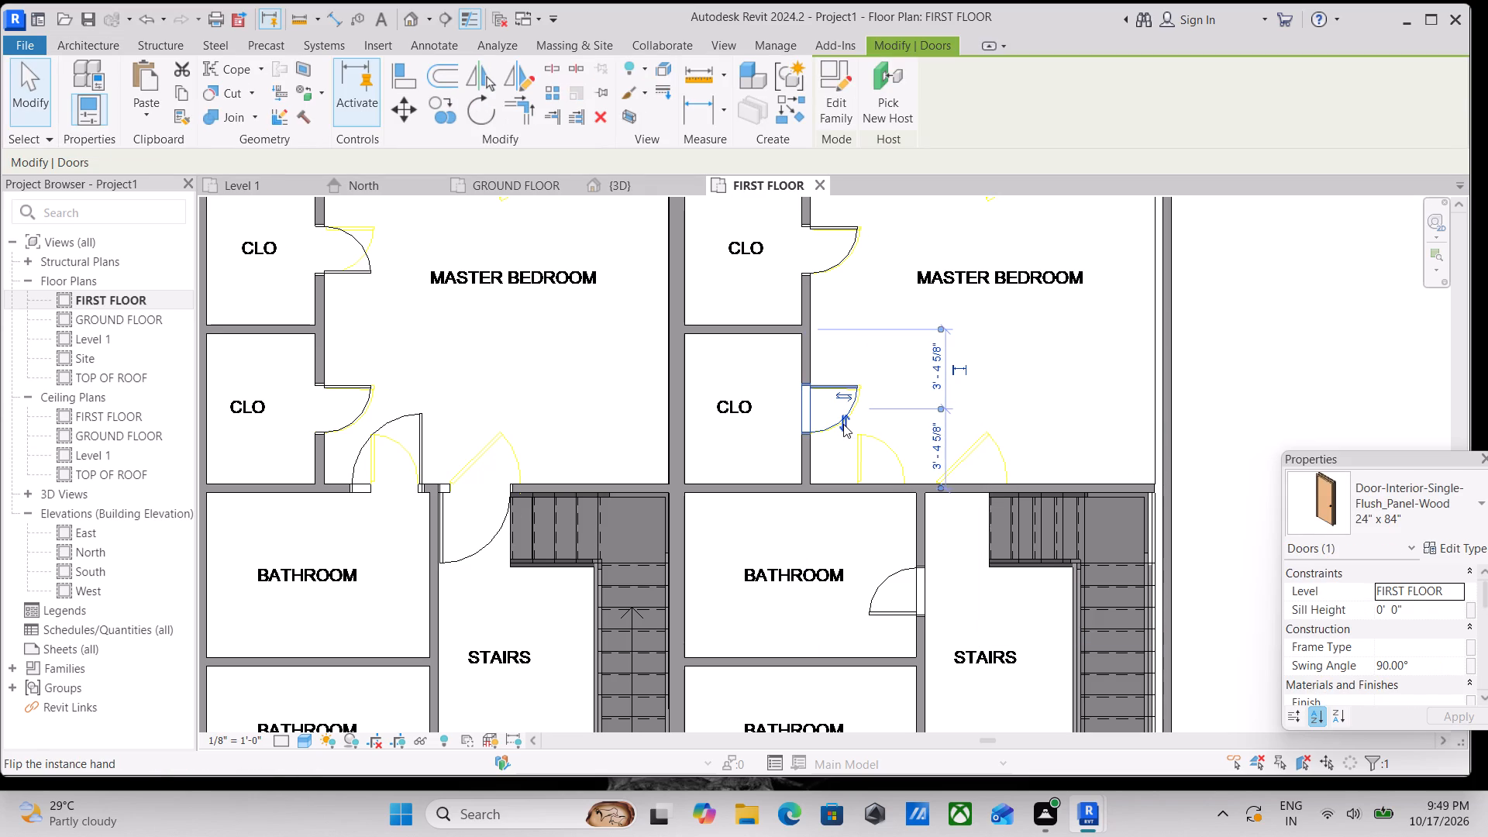
pyautogui.write('cs')
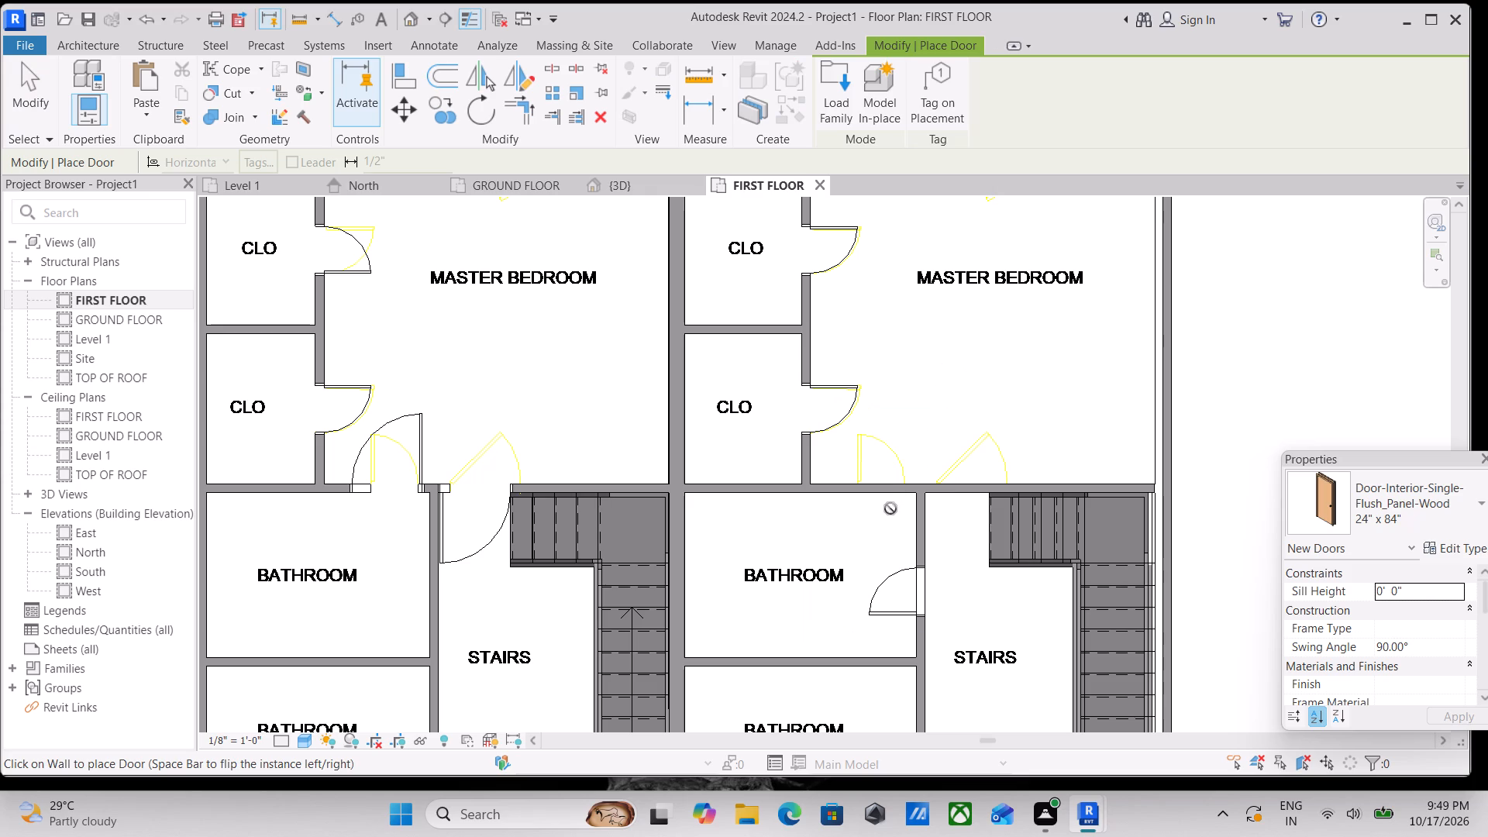
pyautogui.scroll(3, 876, 488)
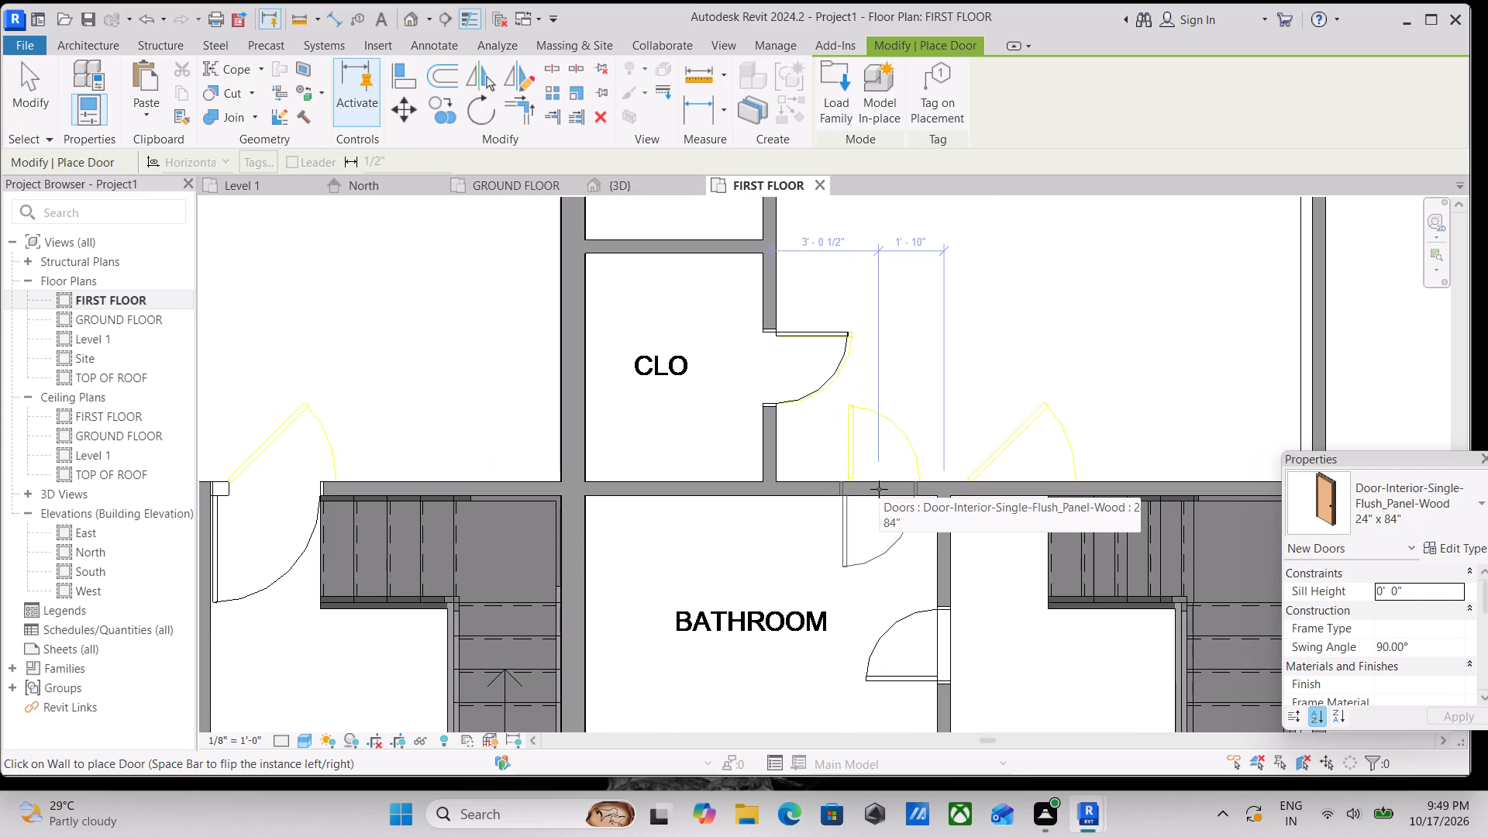
pyautogui.press('space')
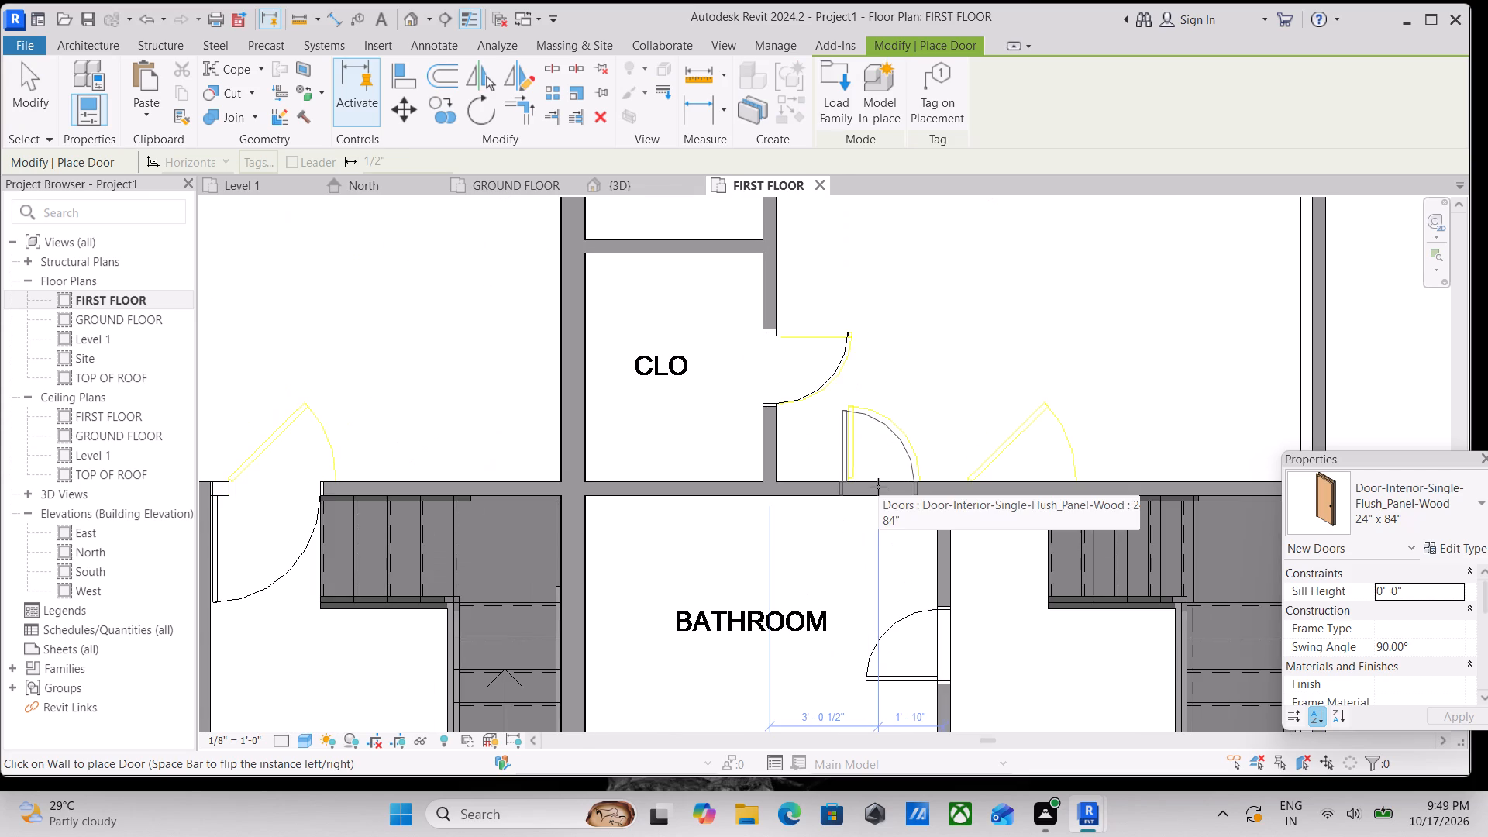
pyautogui.click(878, 487)
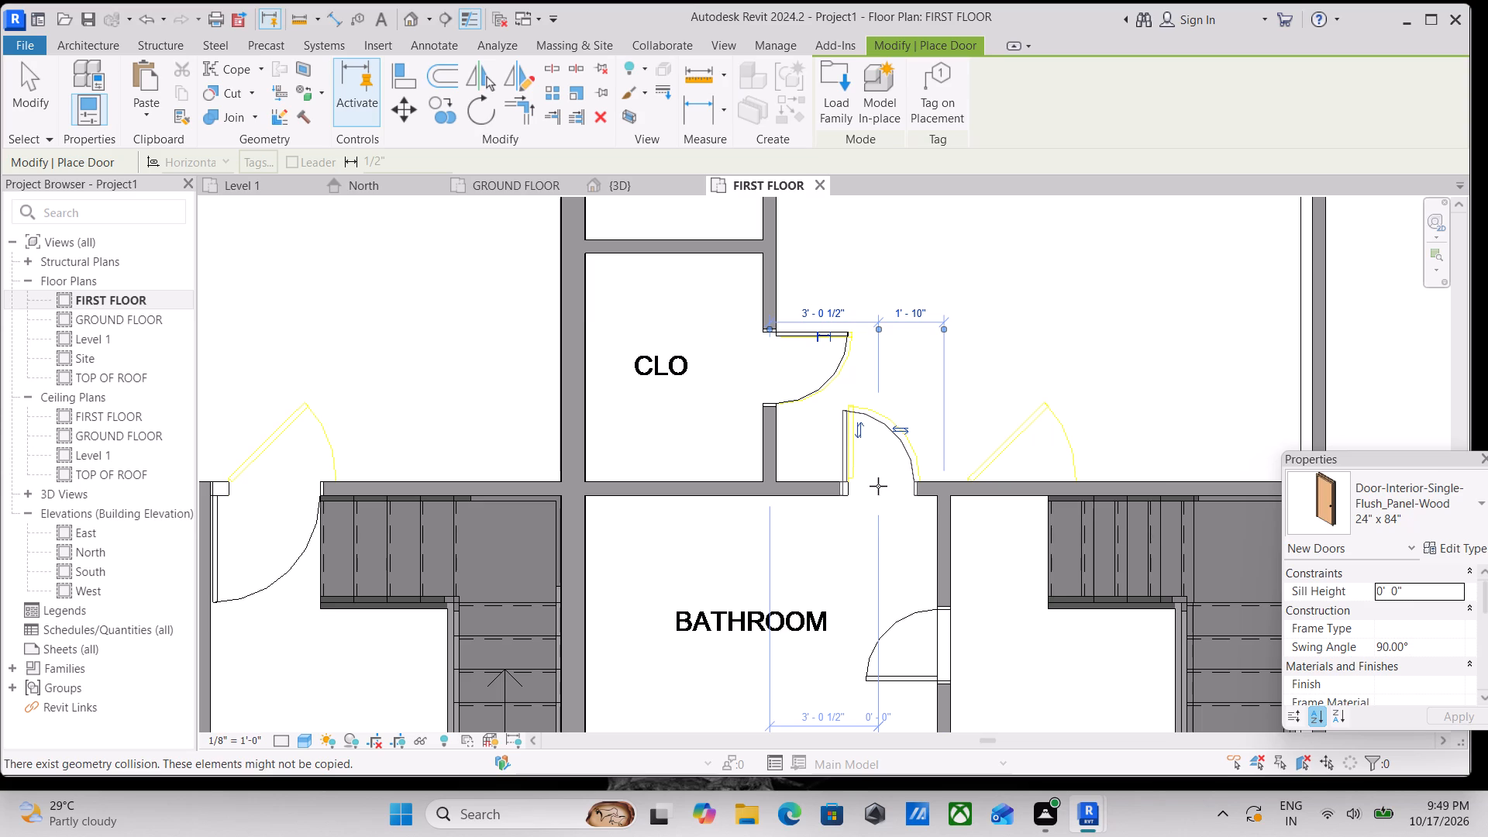
# Place a 36" x 84" two-panel door from the right unit's stair hall into the master bedroom, about 1' 10" from the bathroom wall, swinging into the bedroom.
pyautogui.scroll(-3, 1083, 387)
pyautogui.moveTo(1076, 382); pyautogui.dragTo(1059, 371, button='middle')
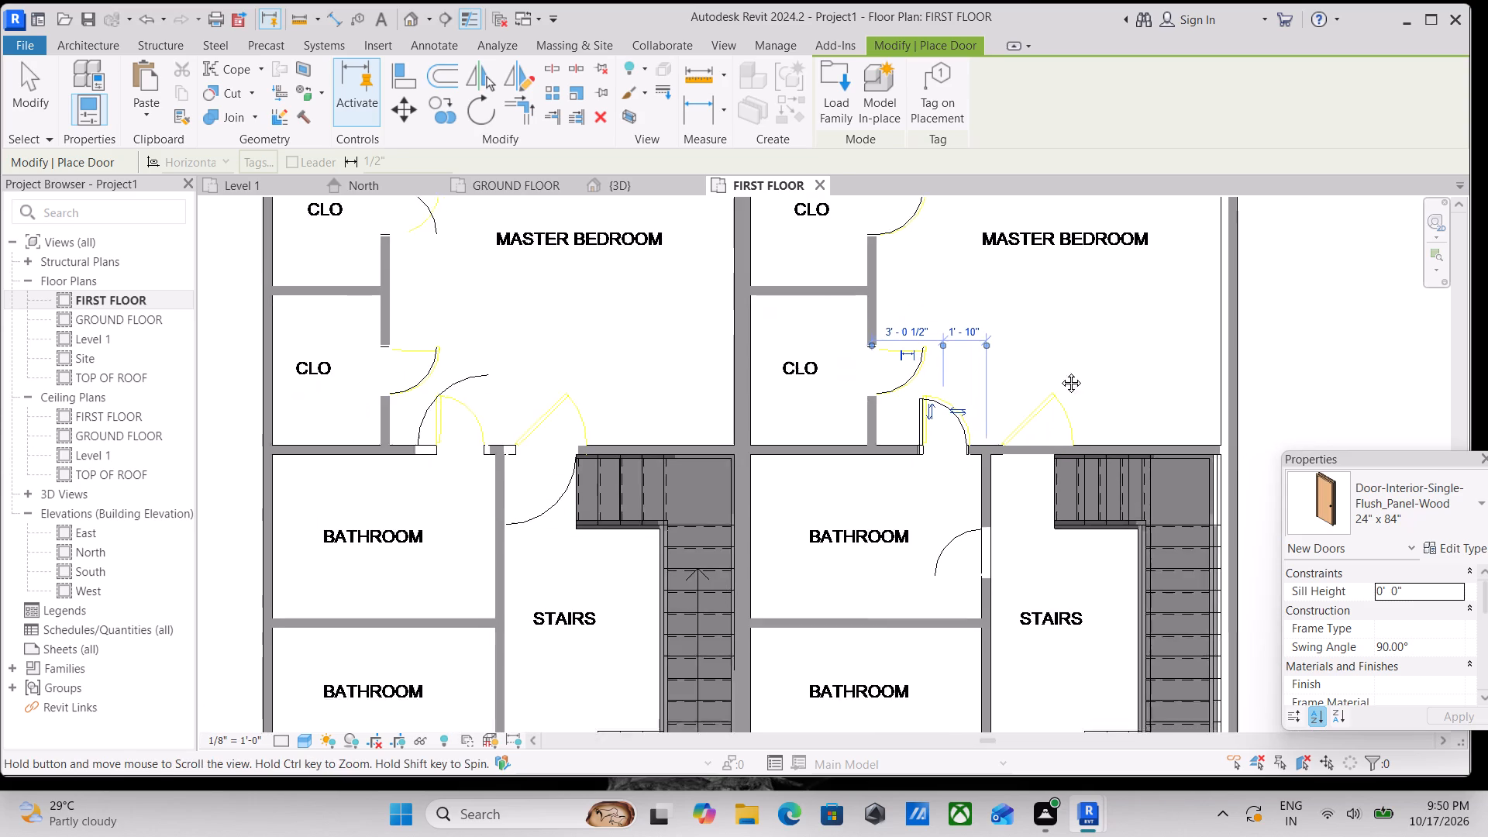
pyautogui.moveTo(1059, 371); pyautogui.dragTo(1007, 305, button='middle')
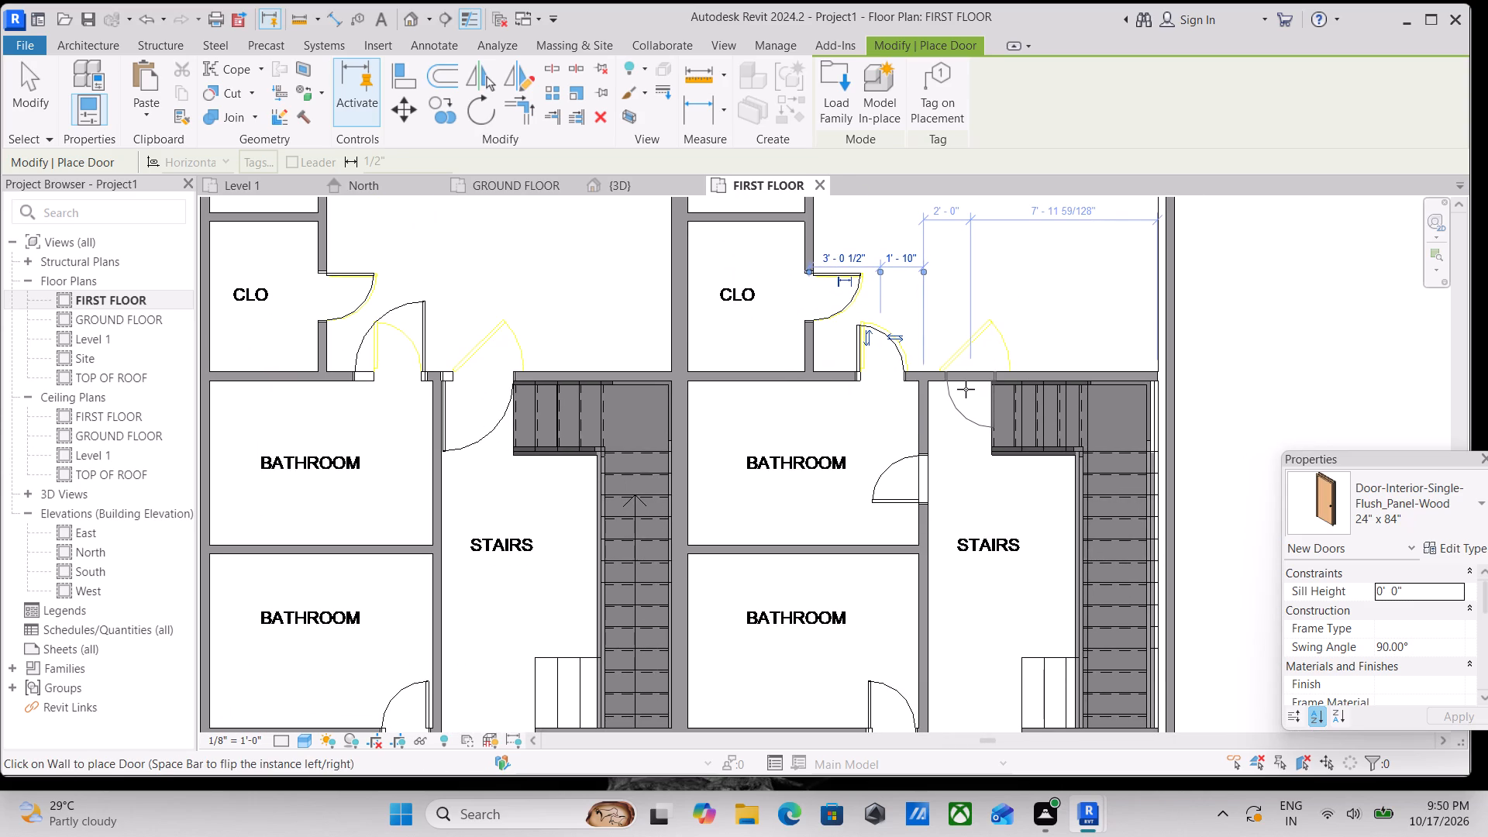
pyautogui.click(1465, 518)
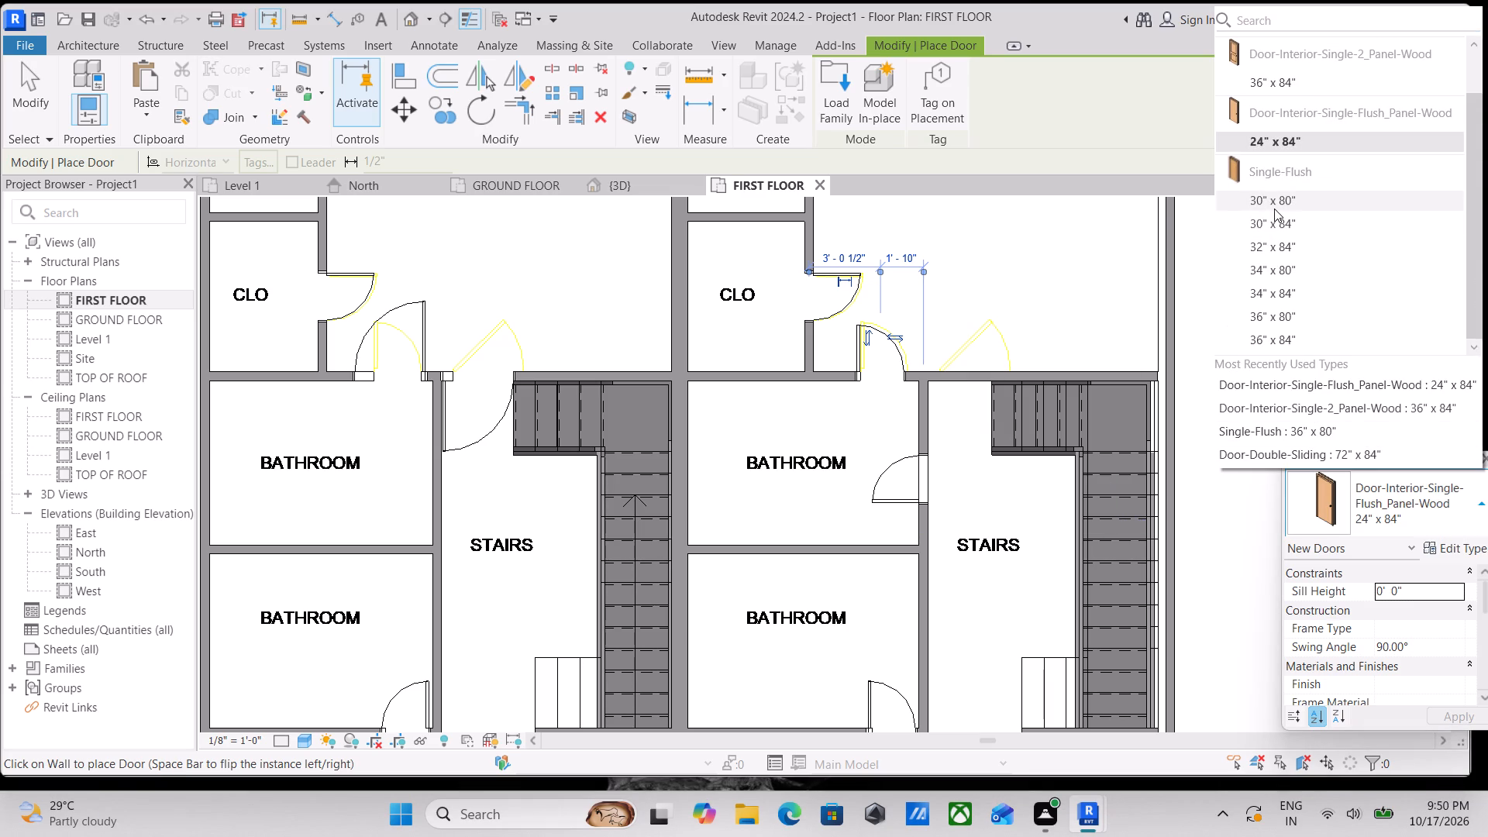
pyautogui.scroll(2, 1266, 132)
pyautogui.click(1271, 142)
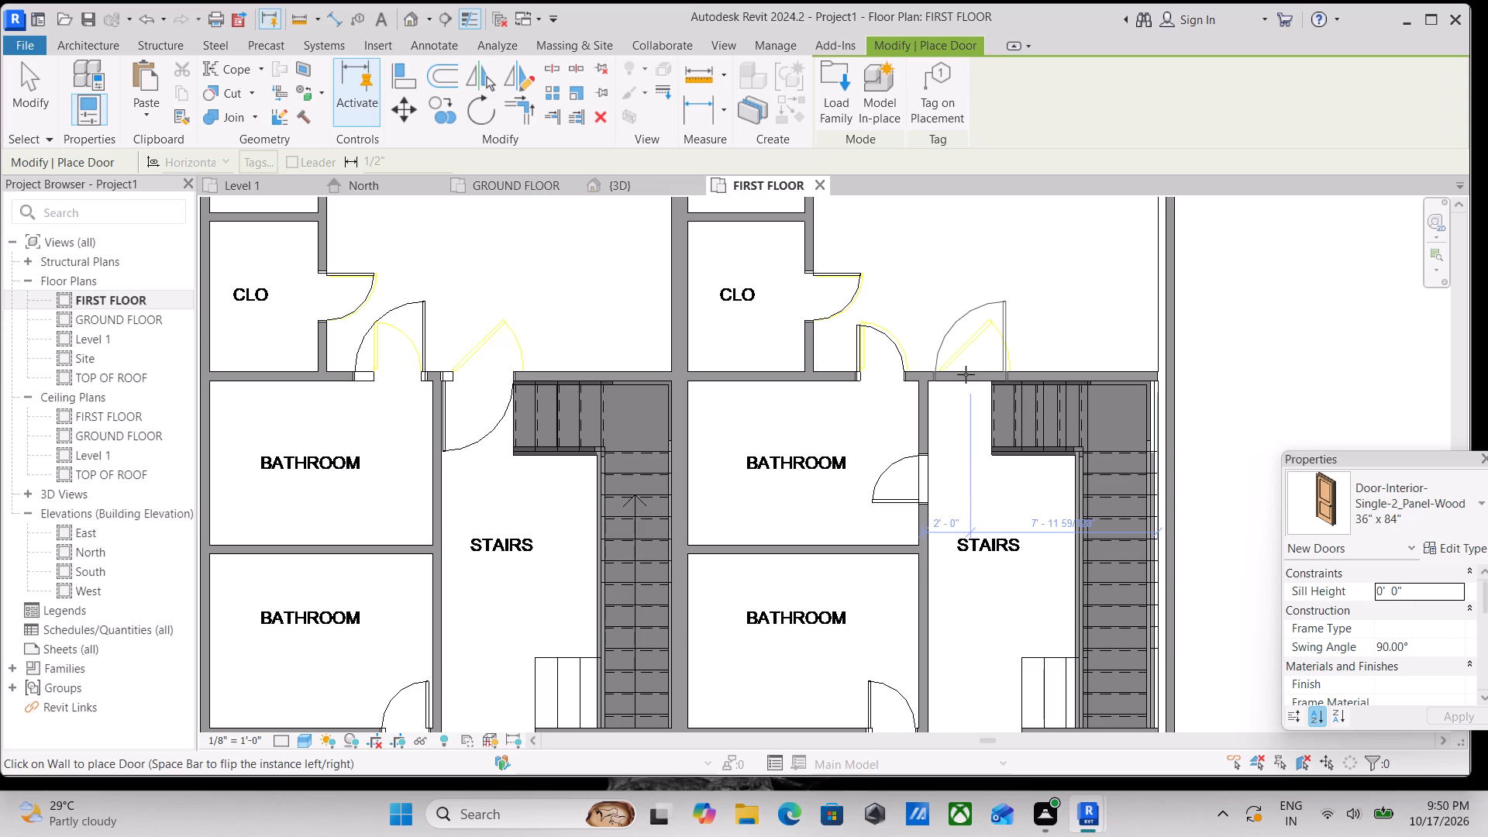
pyautogui.scroll(4, 966, 374)
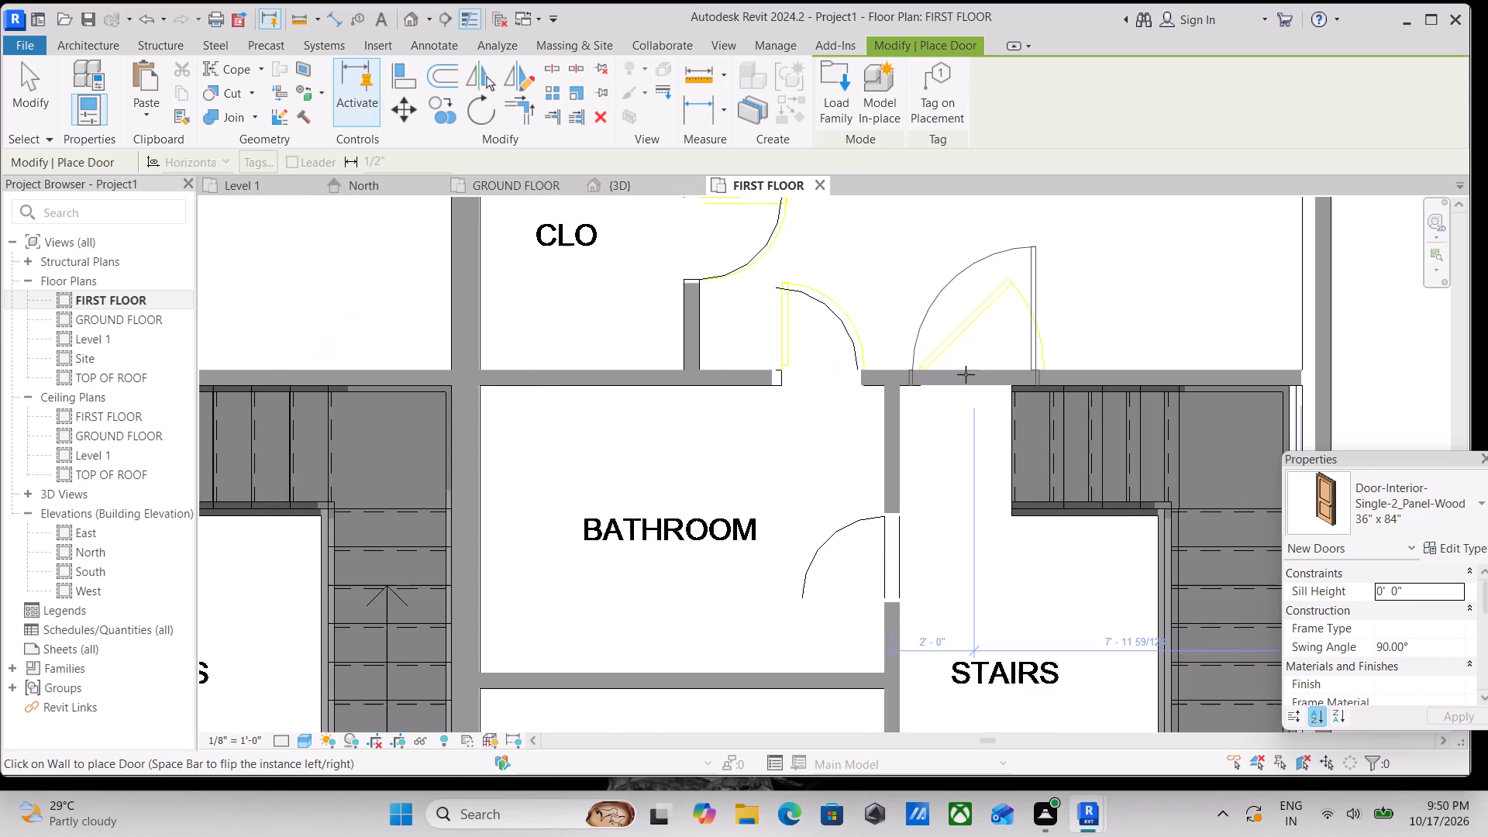
pyautogui.scroll(1, 966, 374)
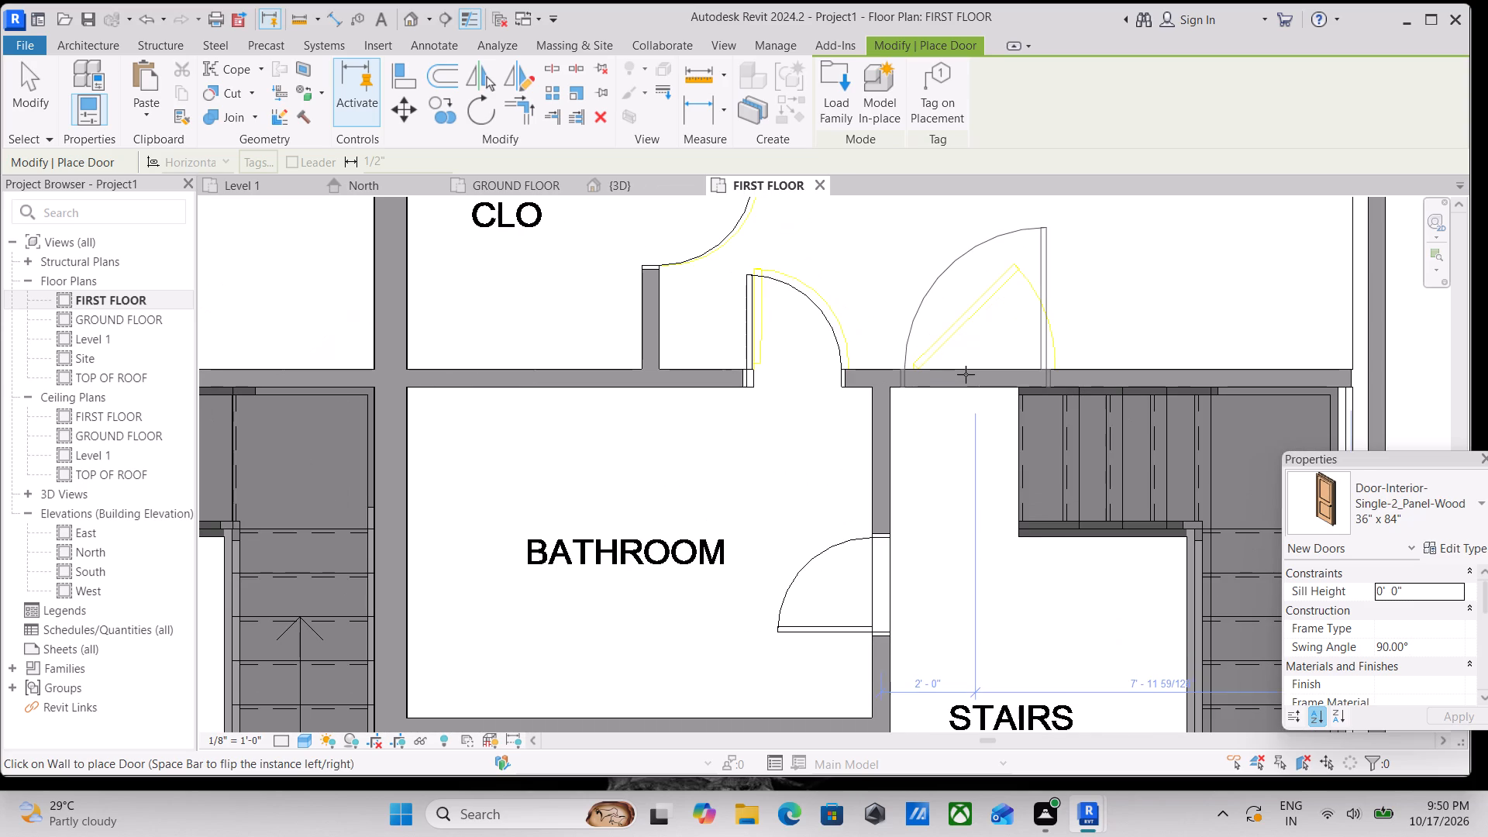
pyautogui.scroll(1, 966, 374)
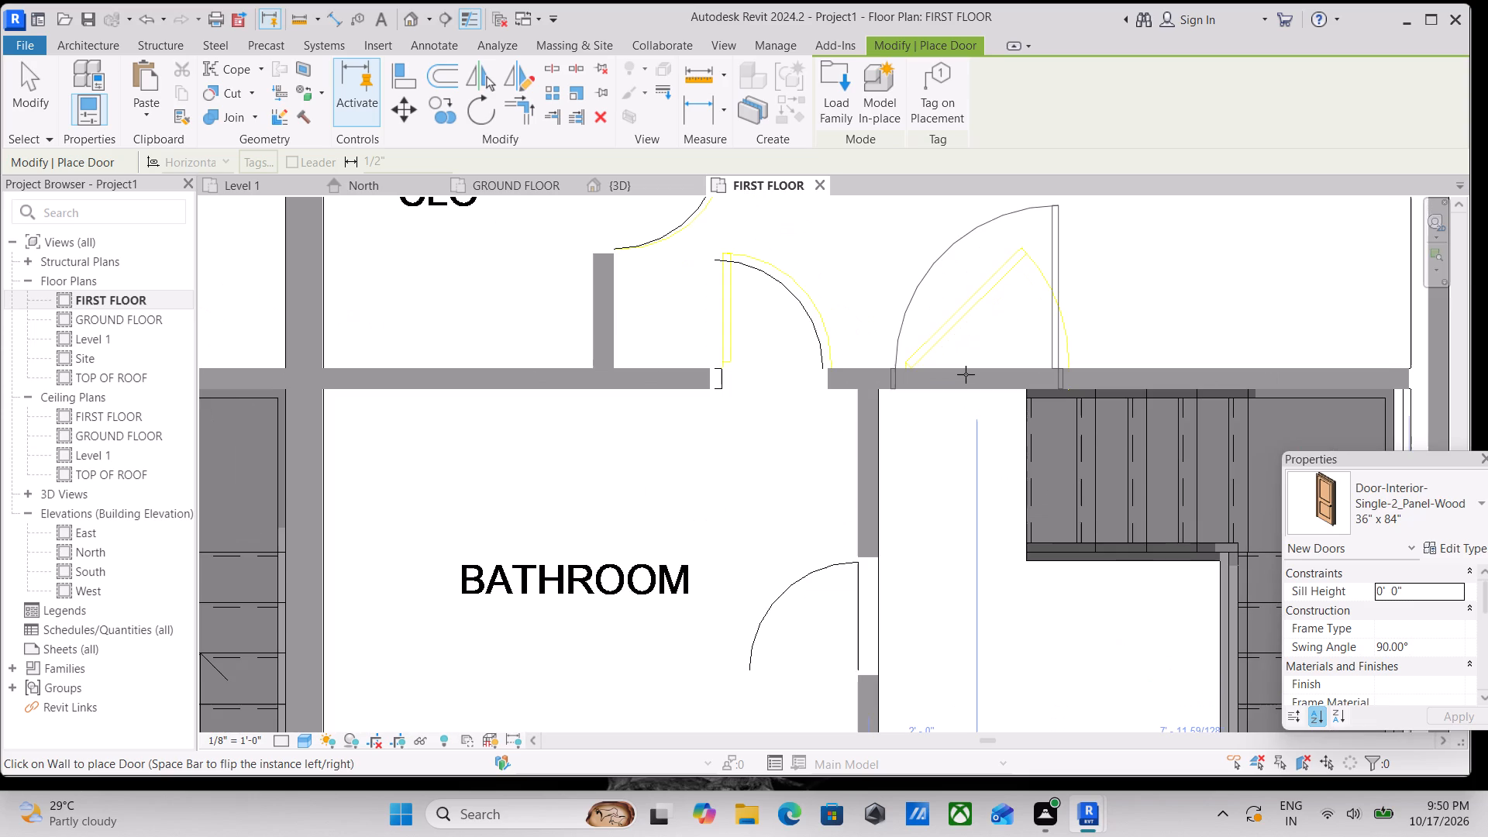
pyautogui.click(970, 374)
# End door placement and examine the first-floor plan of both units, checking the doors against the imported drawing.
pyautogui.scroll(-2, 974, 368)
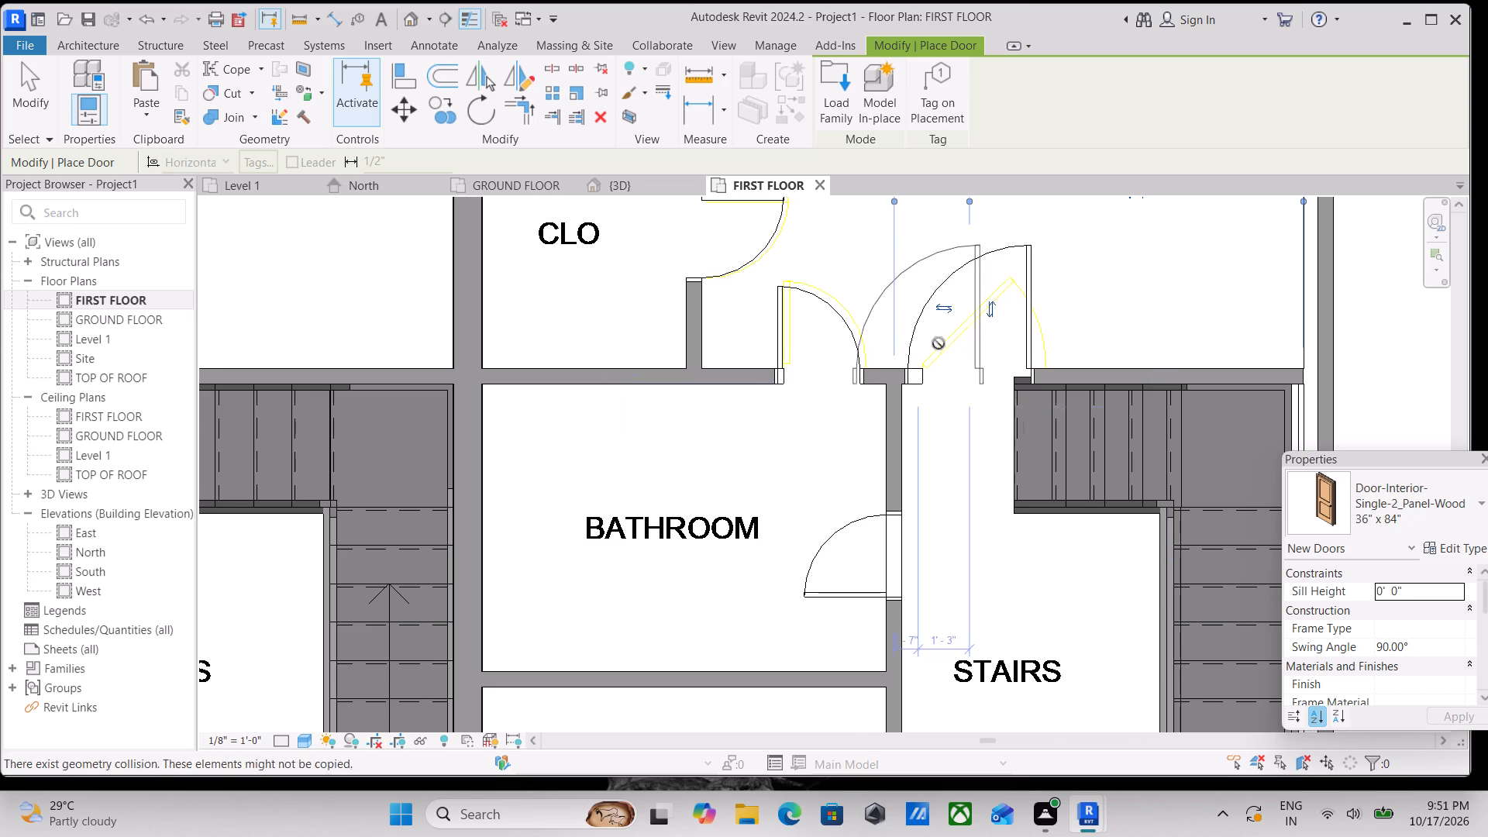
pyautogui.scroll(-4, 939, 343)
pyautogui.moveTo(941, 343); pyautogui.dragTo(973, 184, button='middle')
pyautogui.scroll(1, 973, 184)
pyautogui.moveTo(980, 459); pyautogui.dragTo(982, 332, button='middle')
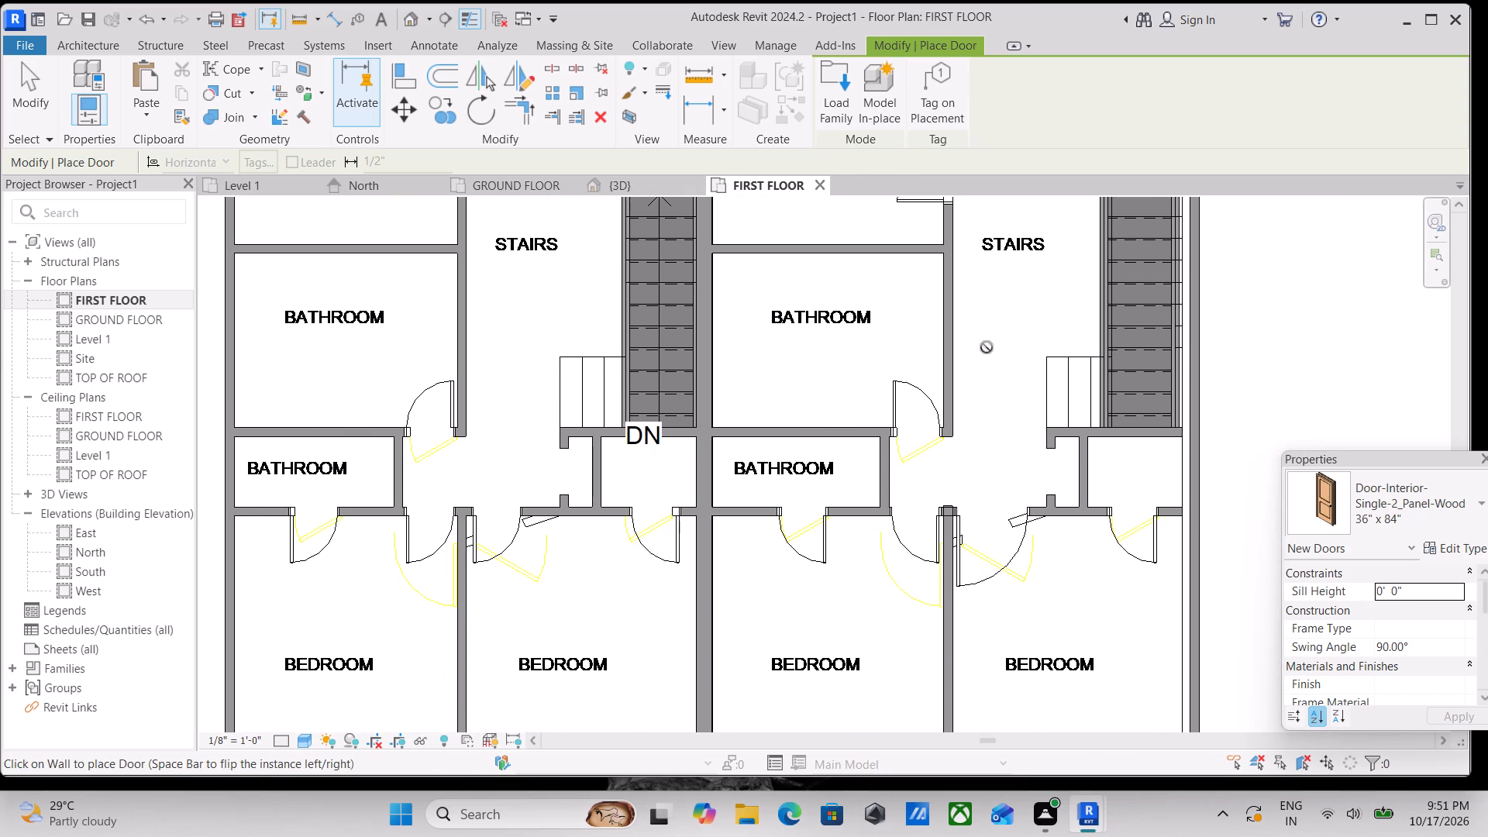
pyautogui.scroll(-2, 987, 347)
pyautogui.moveTo(987, 347); pyautogui.dragTo(1253, 275, button='middle')
pyautogui.scroll(1, 1253, 275)
pyautogui.scroll(-3, 1043, 360)
pyautogui.moveTo(1038, 367); pyautogui.dragTo(1107, 532, button='middle')
pyautogui.scroll(1, 1039, 509)
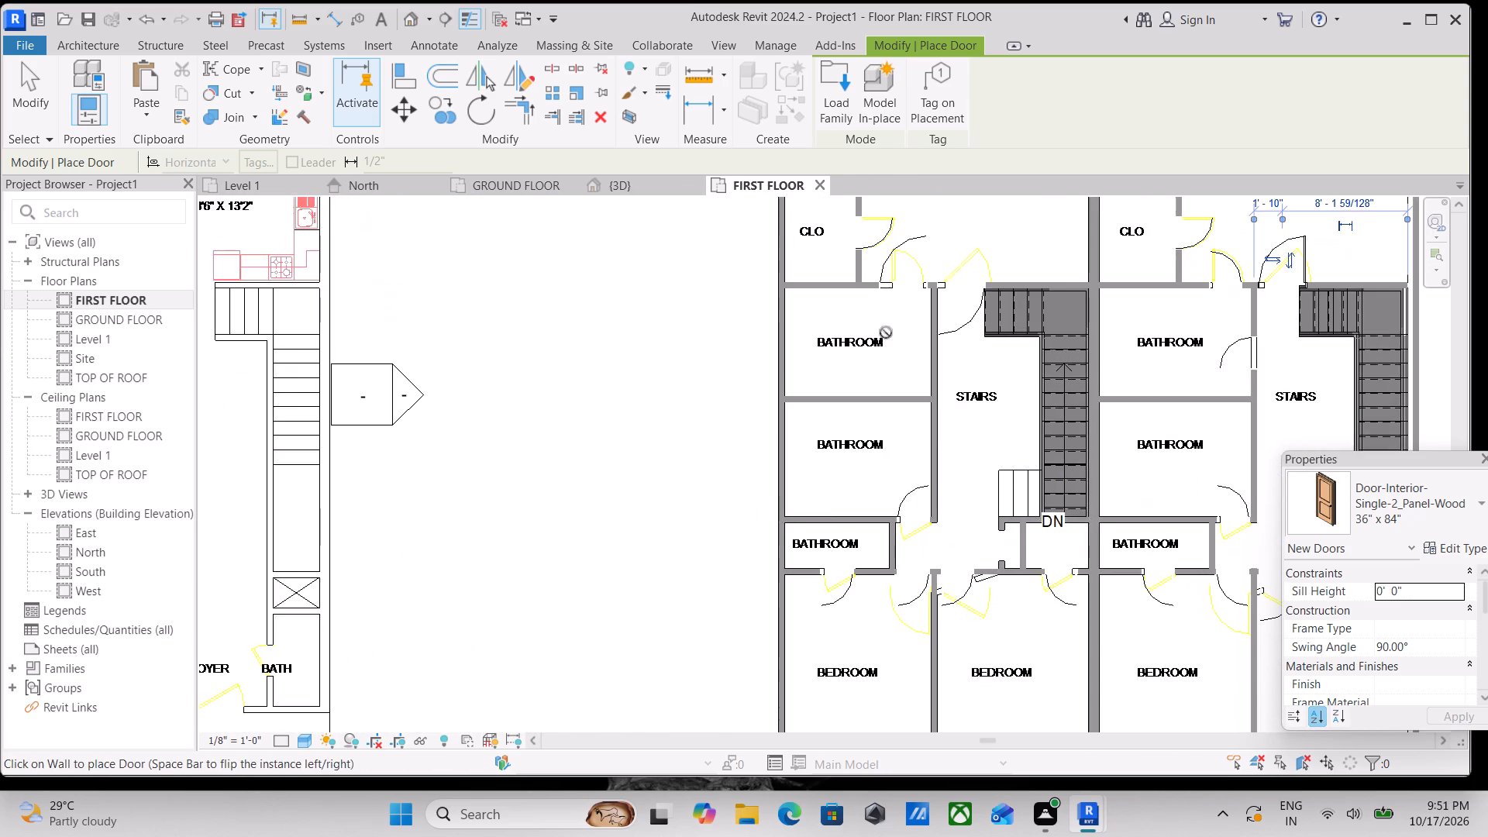
pyautogui.press('Escape')
pyautogui.scroll(-3, 887, 277)
pyautogui.moveTo(901, 291); pyautogui.dragTo(953, 439, button='middle')
pyautogui.press('Escape')
pyautogui.press('Escape')
pyautogui.scroll(3, 932, 354)
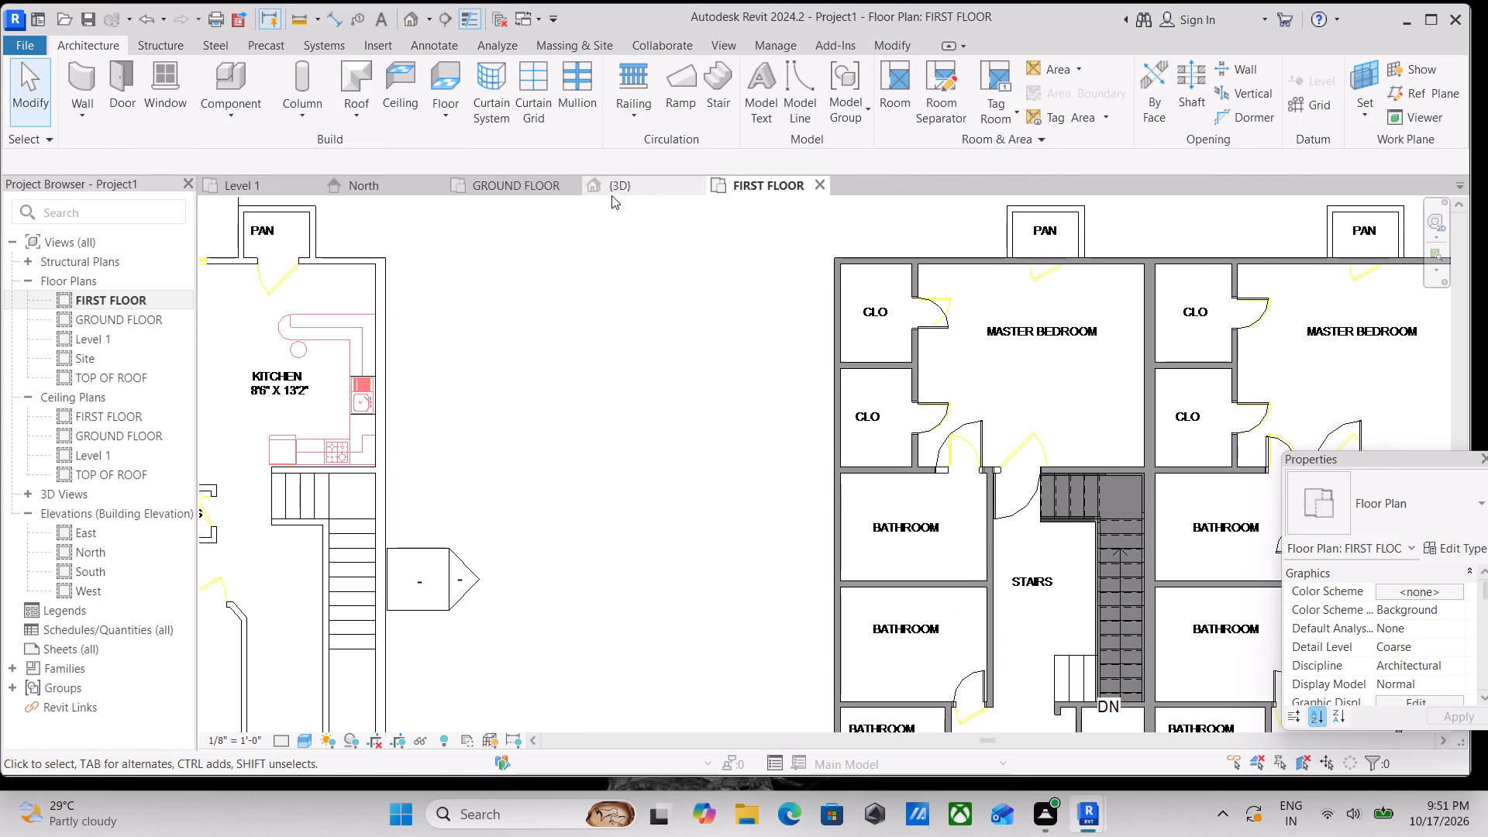
pyautogui.scroll(1, 863, 373)
pyautogui.scroll(3, 928, 347)
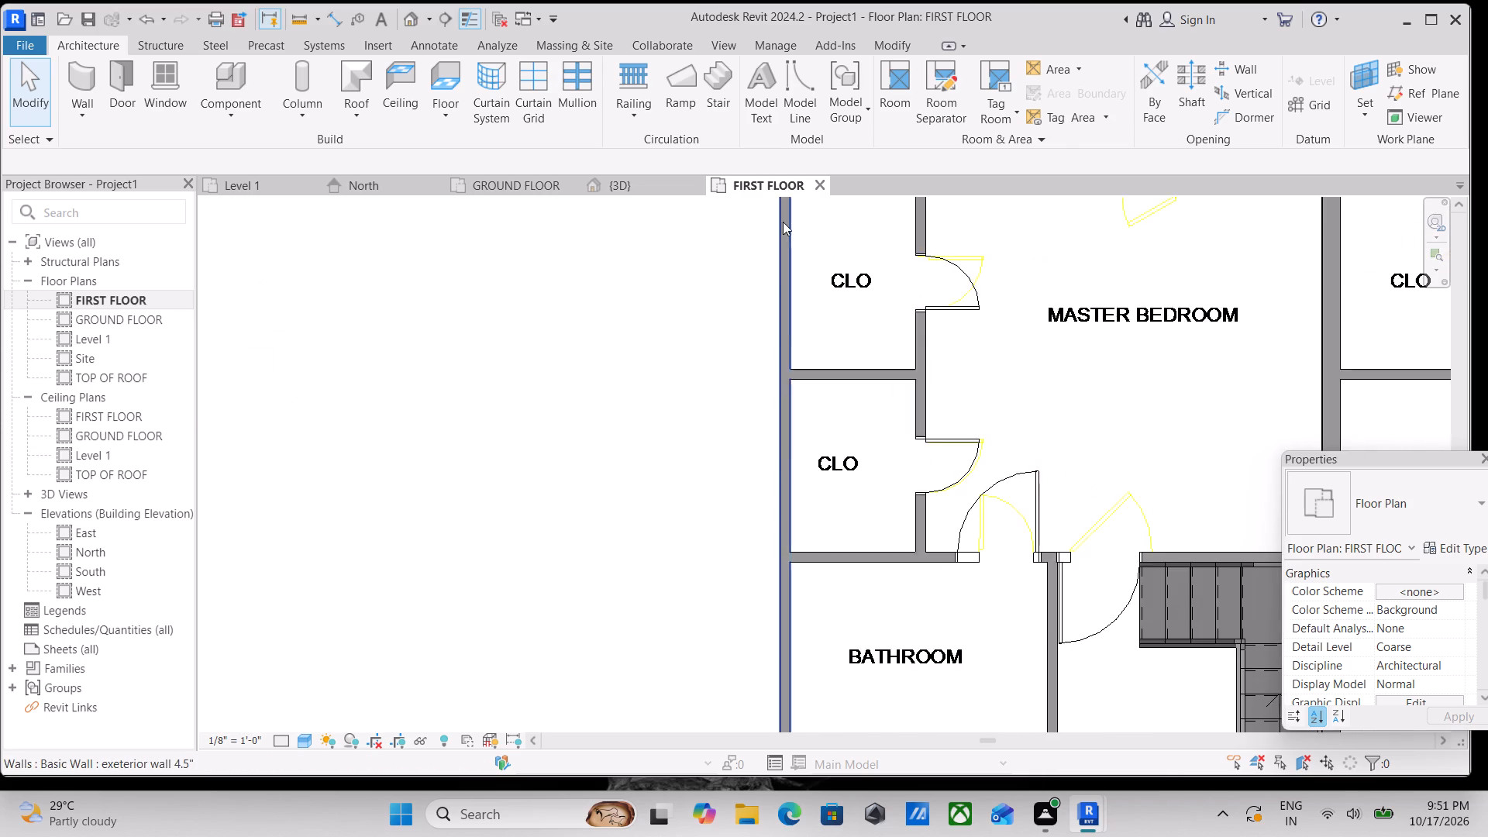
pyautogui.scroll(-1, 783, 222)
pyautogui.moveTo(789, 228); pyautogui.dragTo(859, 331, button='middle')
pyautogui.scroll(-1, 1030, 377)
pyautogui.moveTo(1028, 376); pyautogui.dragTo(972, 359, button='middle')
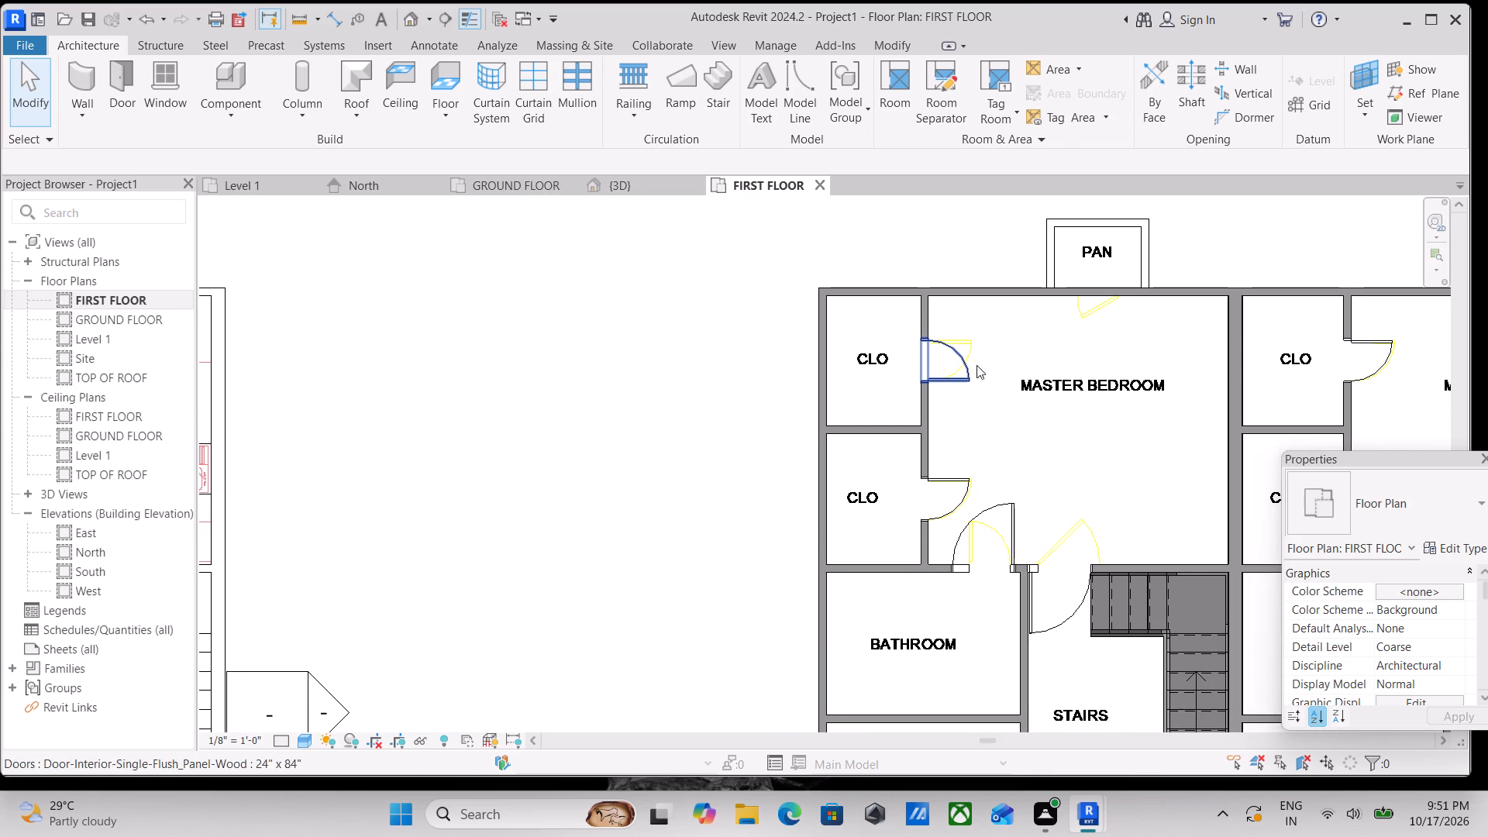
pyautogui.scroll(-1, 970, 368)
pyautogui.moveTo(970, 368); pyautogui.dragTo(921, 335, button='middle')
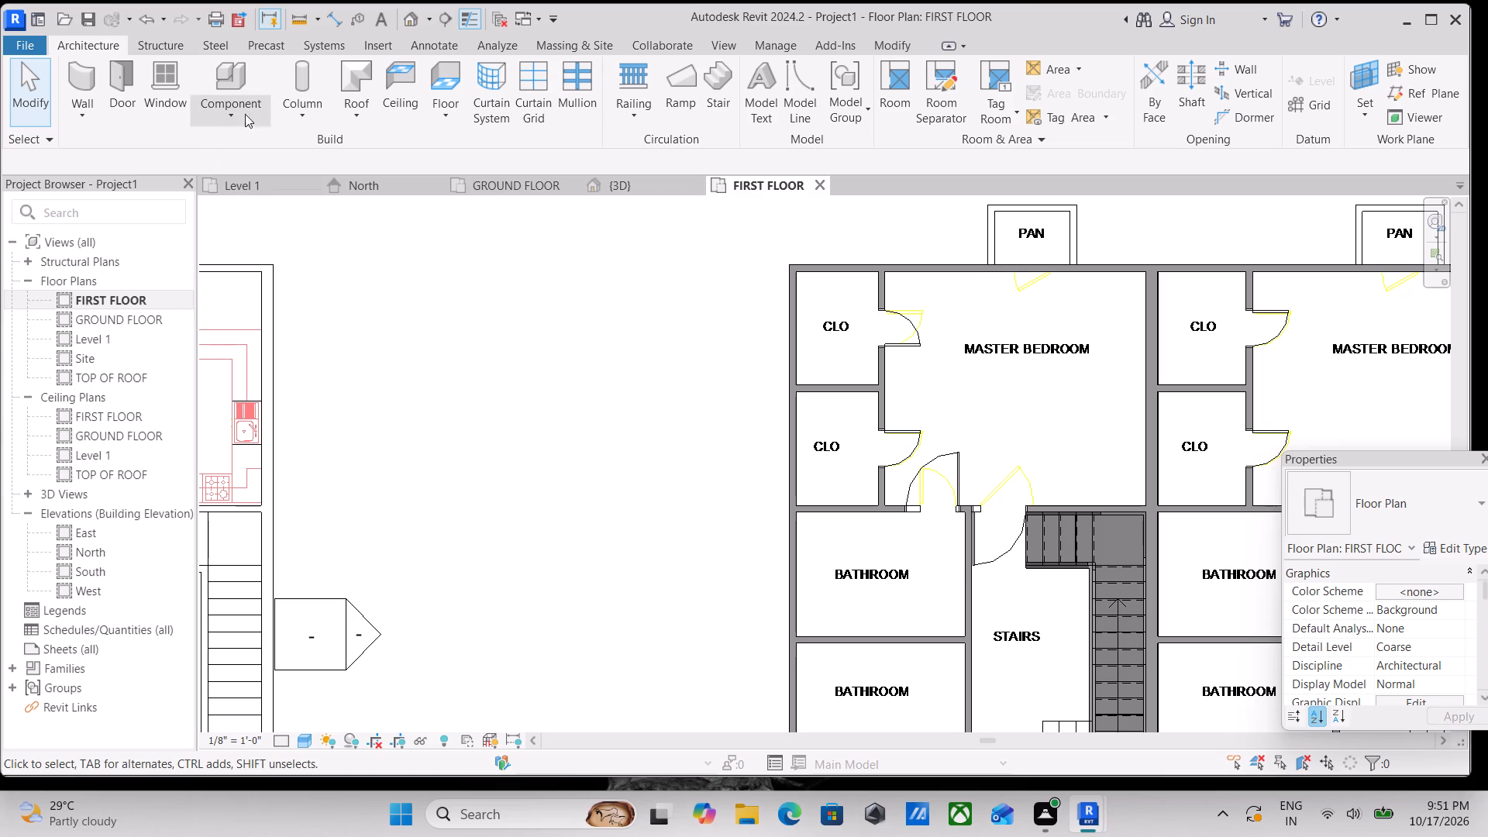
# Start an architectural floor on the first floor and duplicate the Generic - 12" floor type under the suggested name.
pyautogui.click(453, 104)
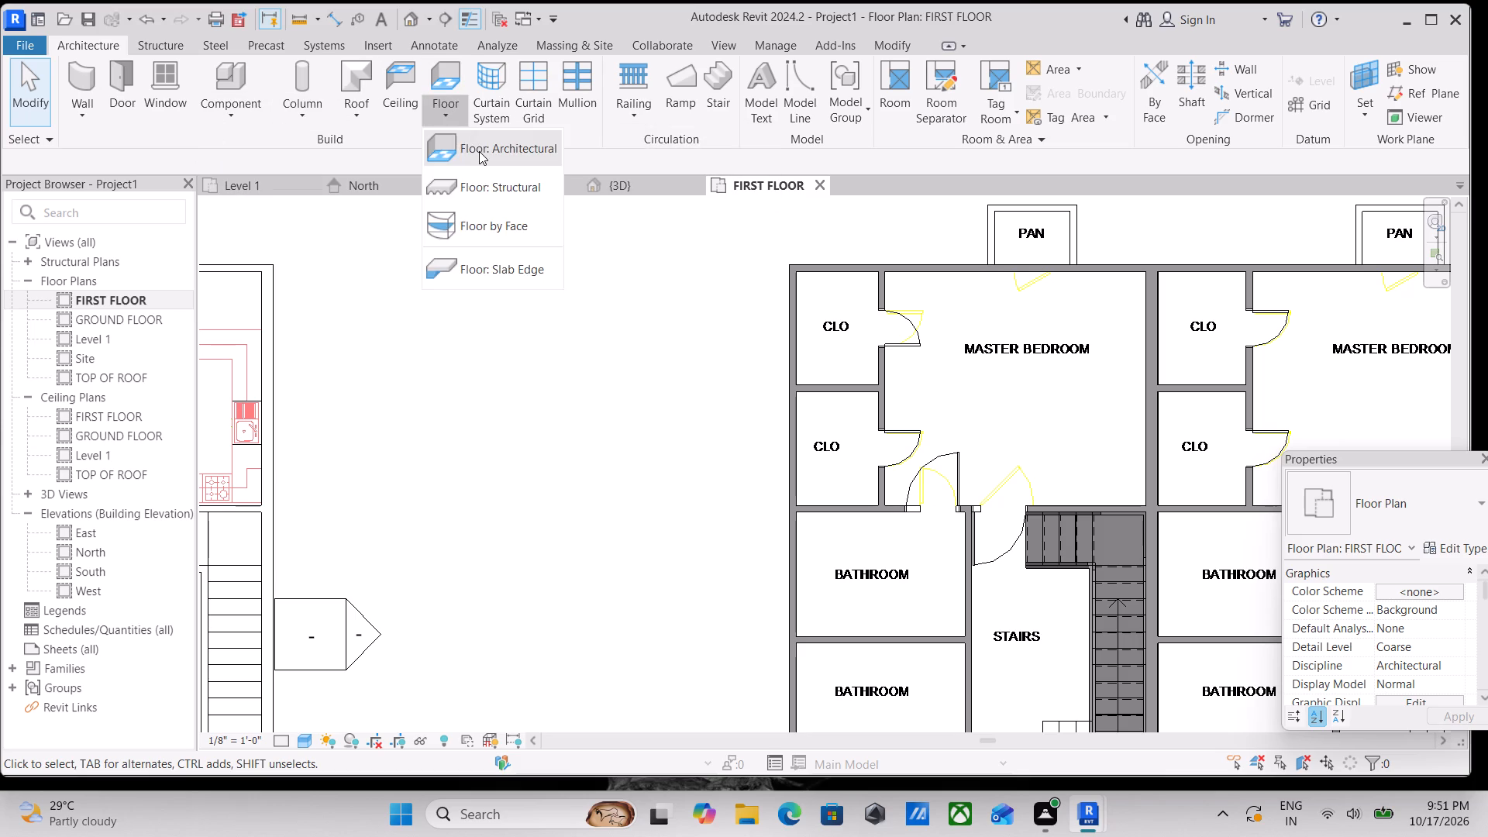
pyautogui.click(479, 151)
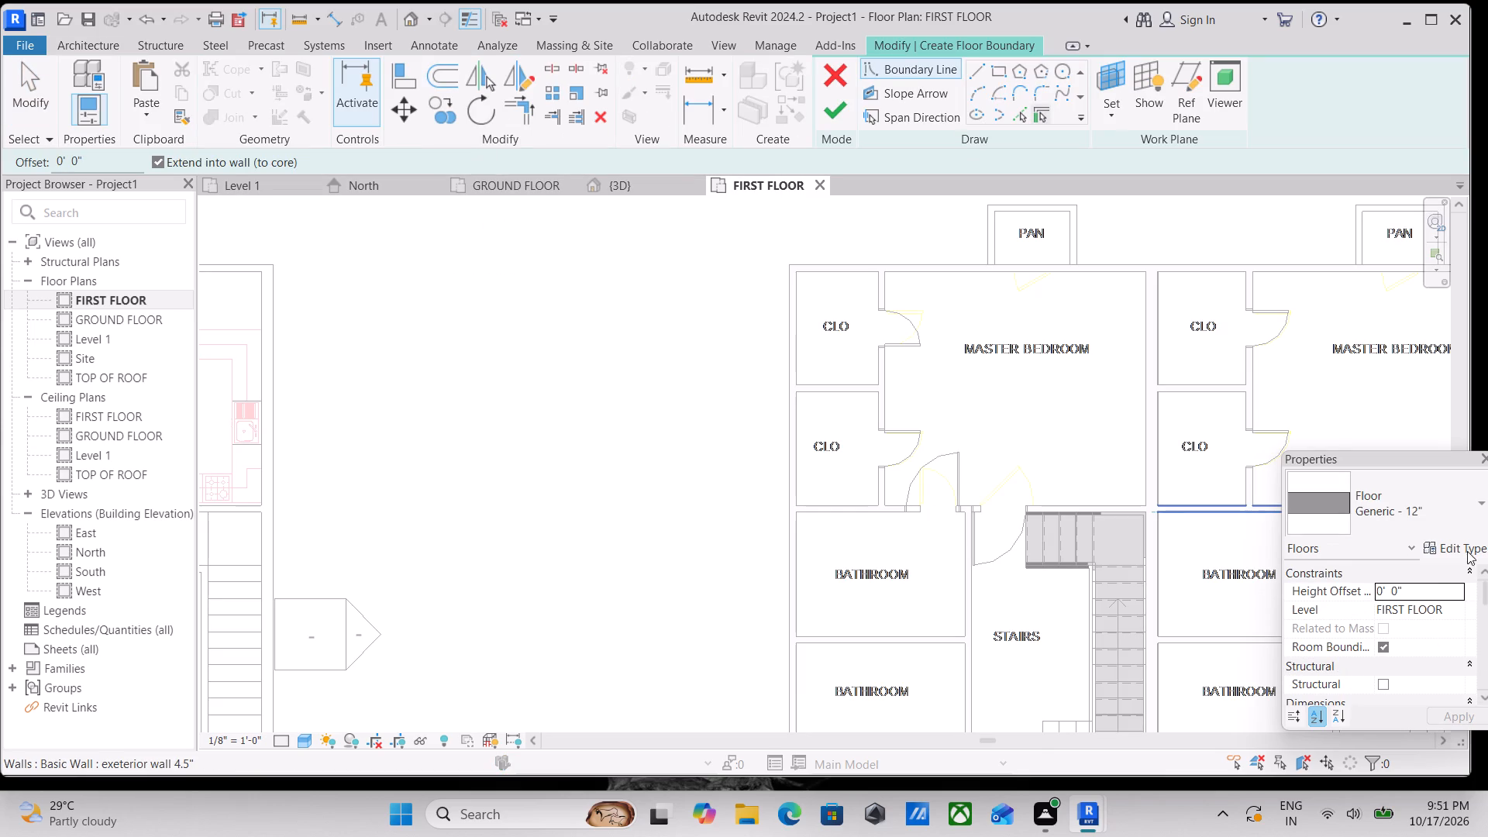
pyautogui.click(1448, 554)
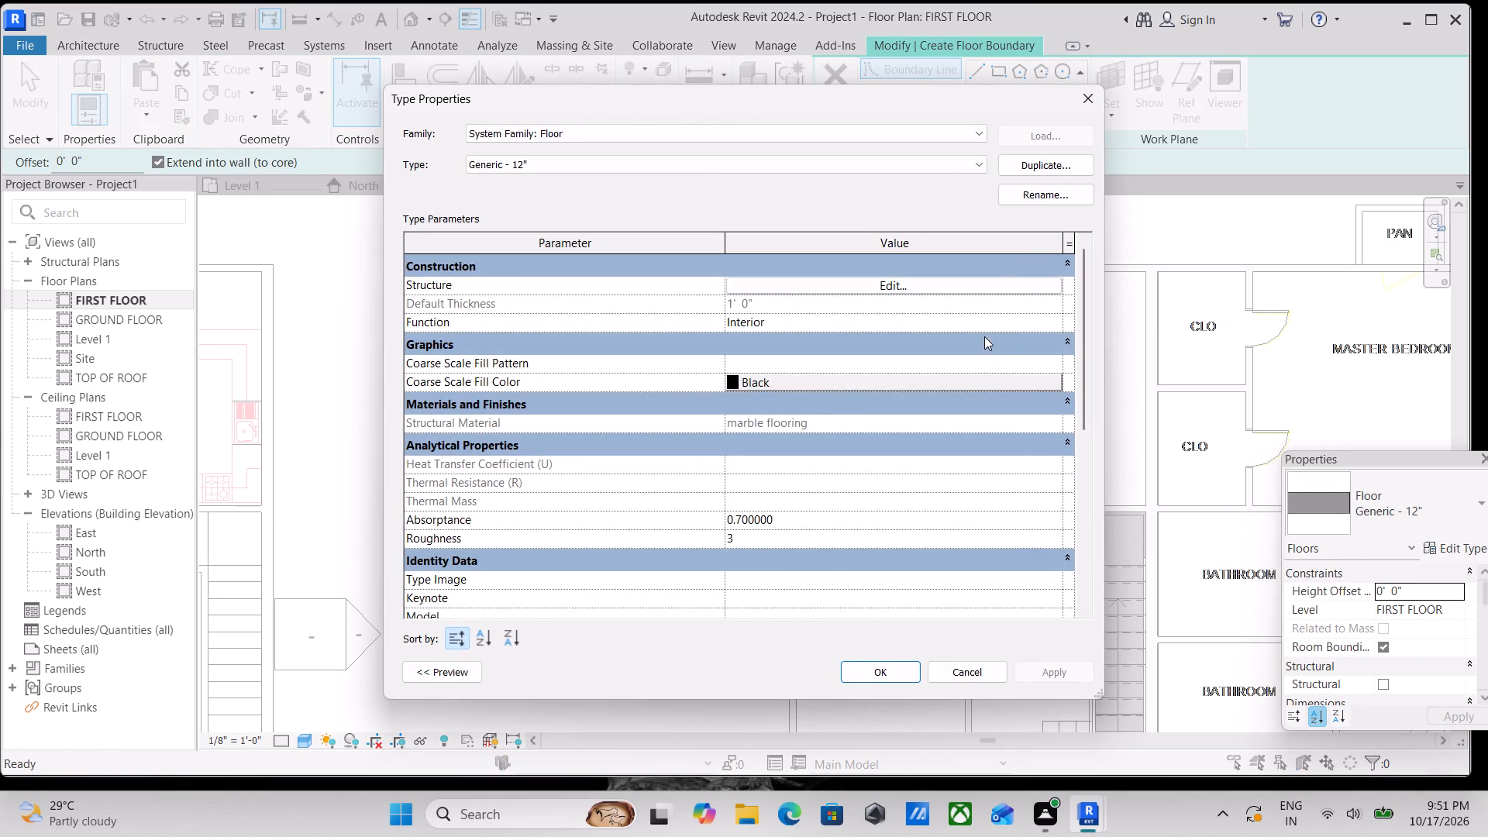
pyautogui.click(1036, 170)
pyautogui.click(738, 446)
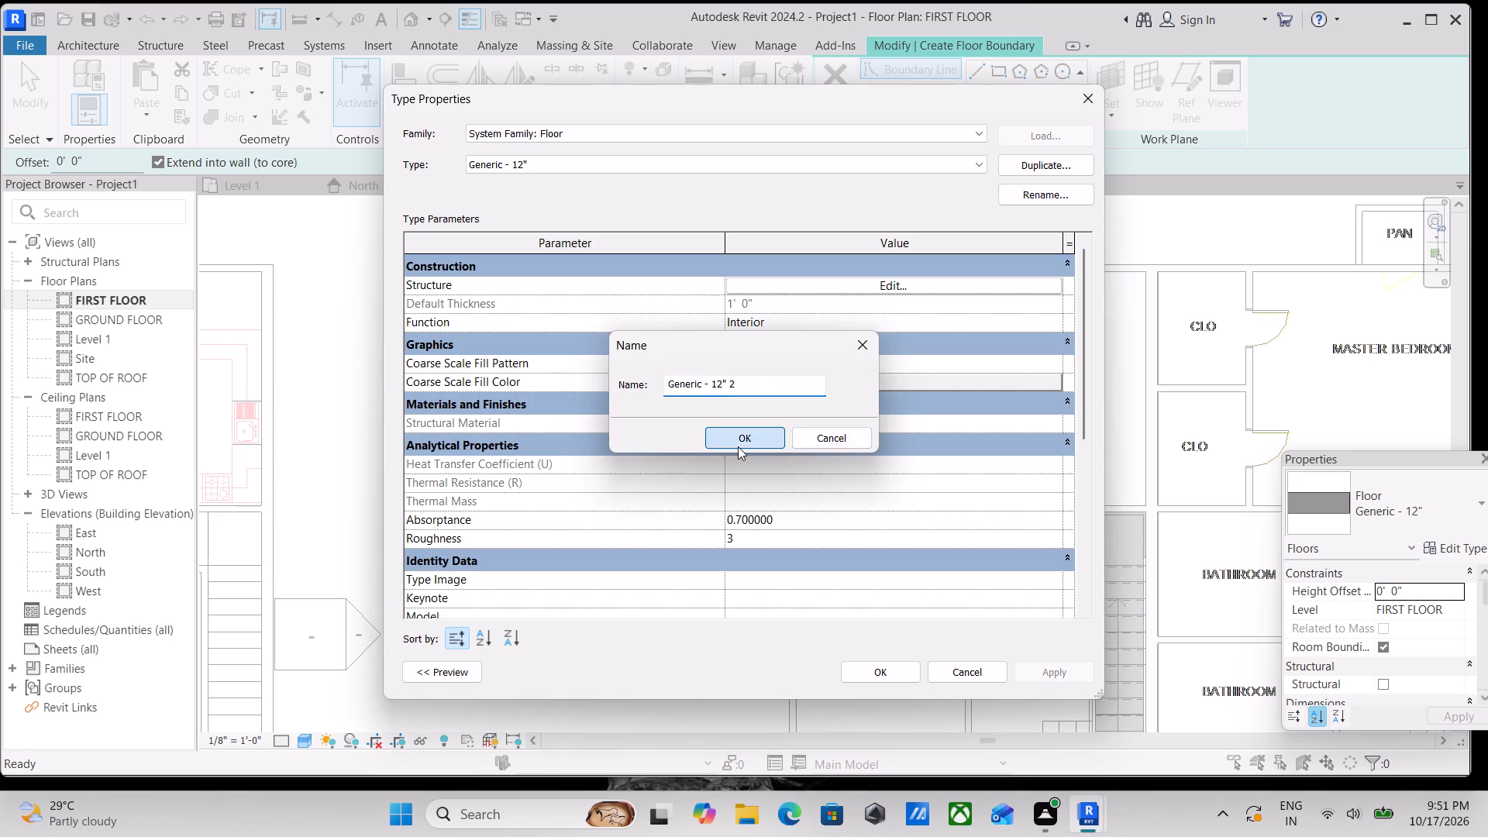
# Set the structure layer thickness of the duplicated floor type to 6" and apply the type changes.
pyautogui.click(846, 290)
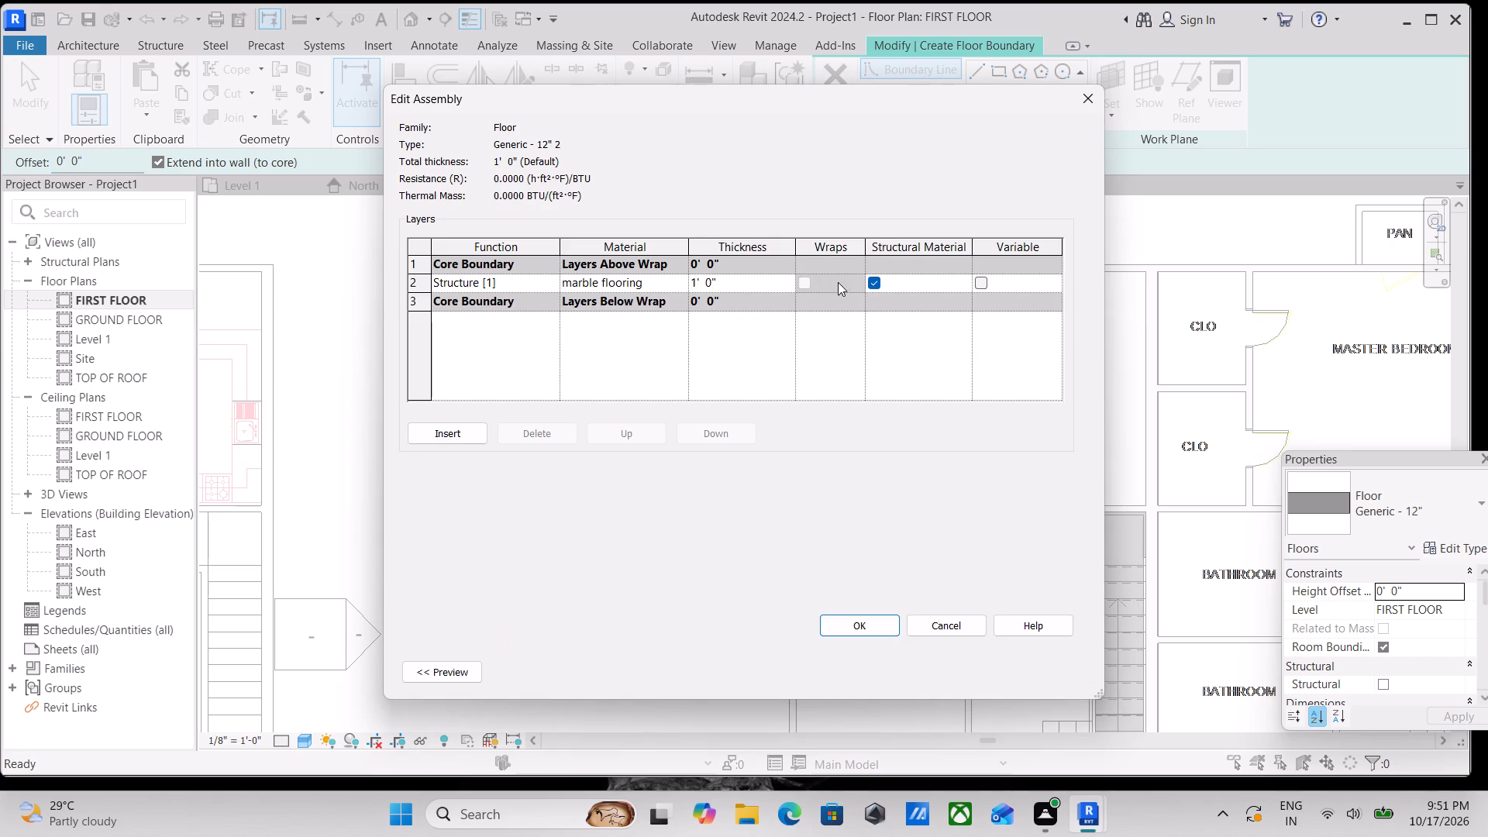
pyautogui.click(732, 284)
pyautogui.press('6')
pyautogui.hotkey('shift', '"')
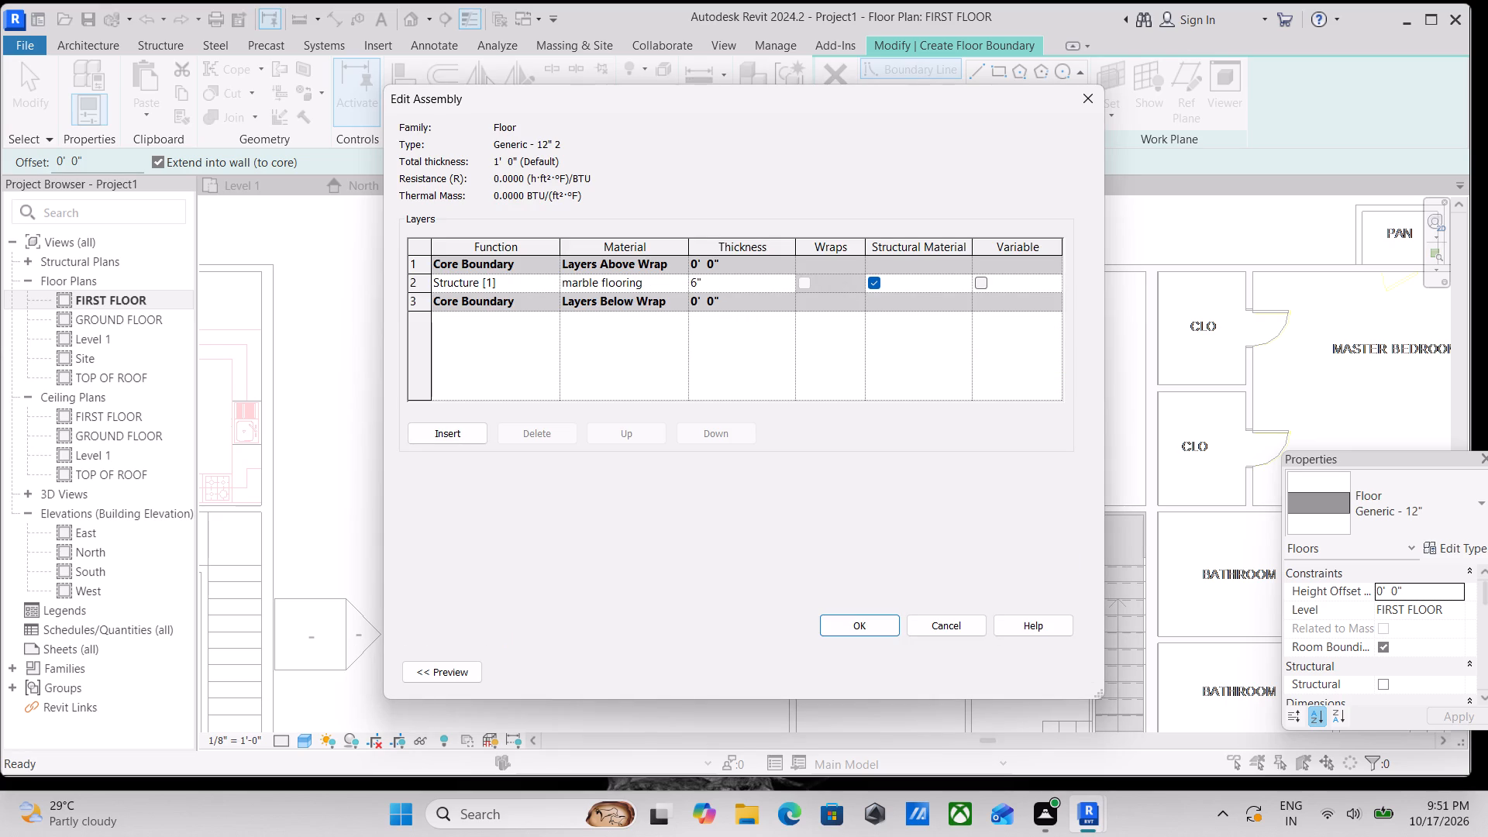
pyautogui.click(860, 631)
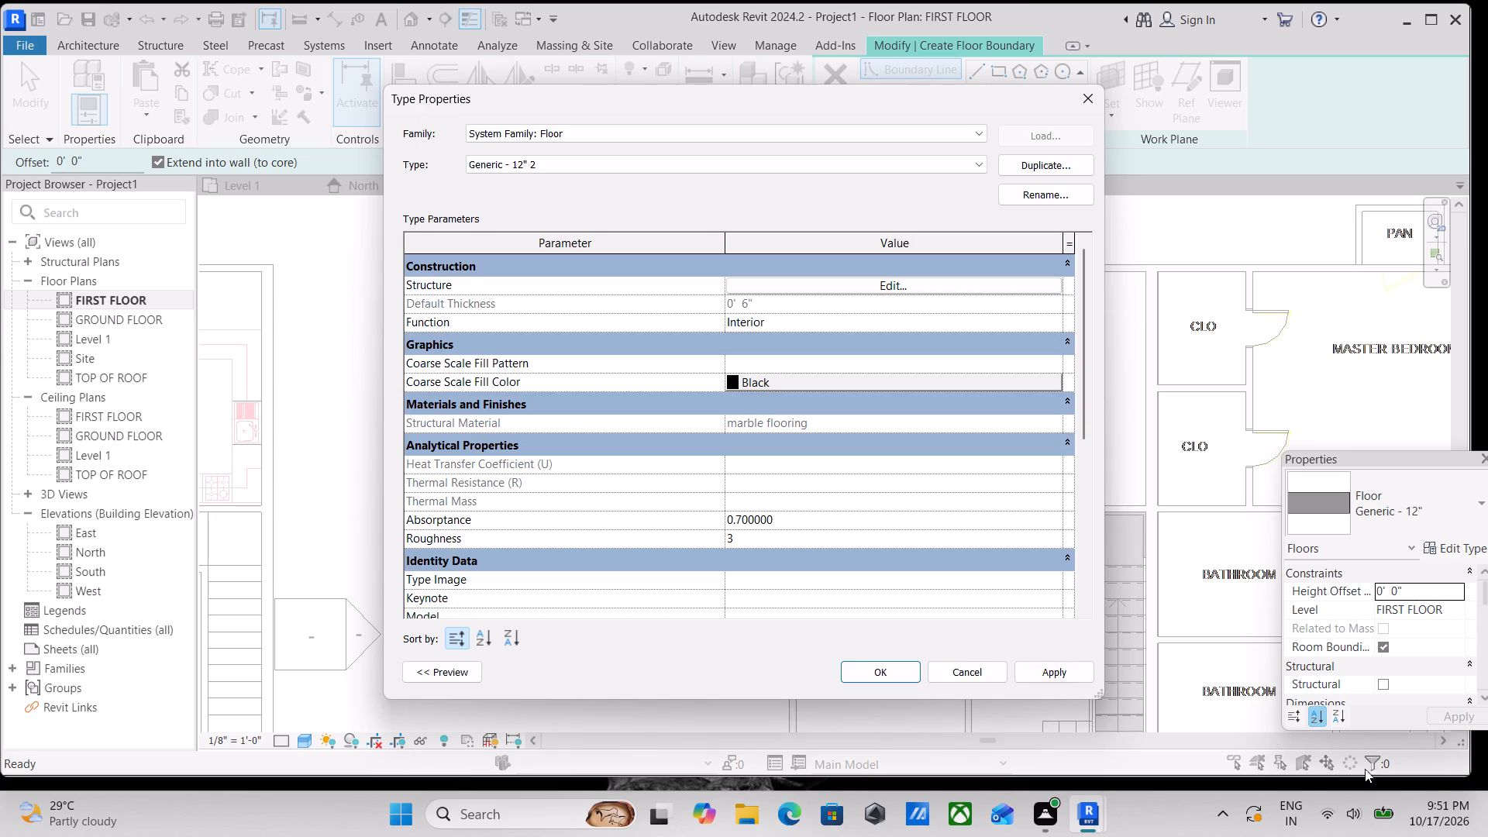
pyautogui.click(1033, 679)
pyautogui.click(861, 669)
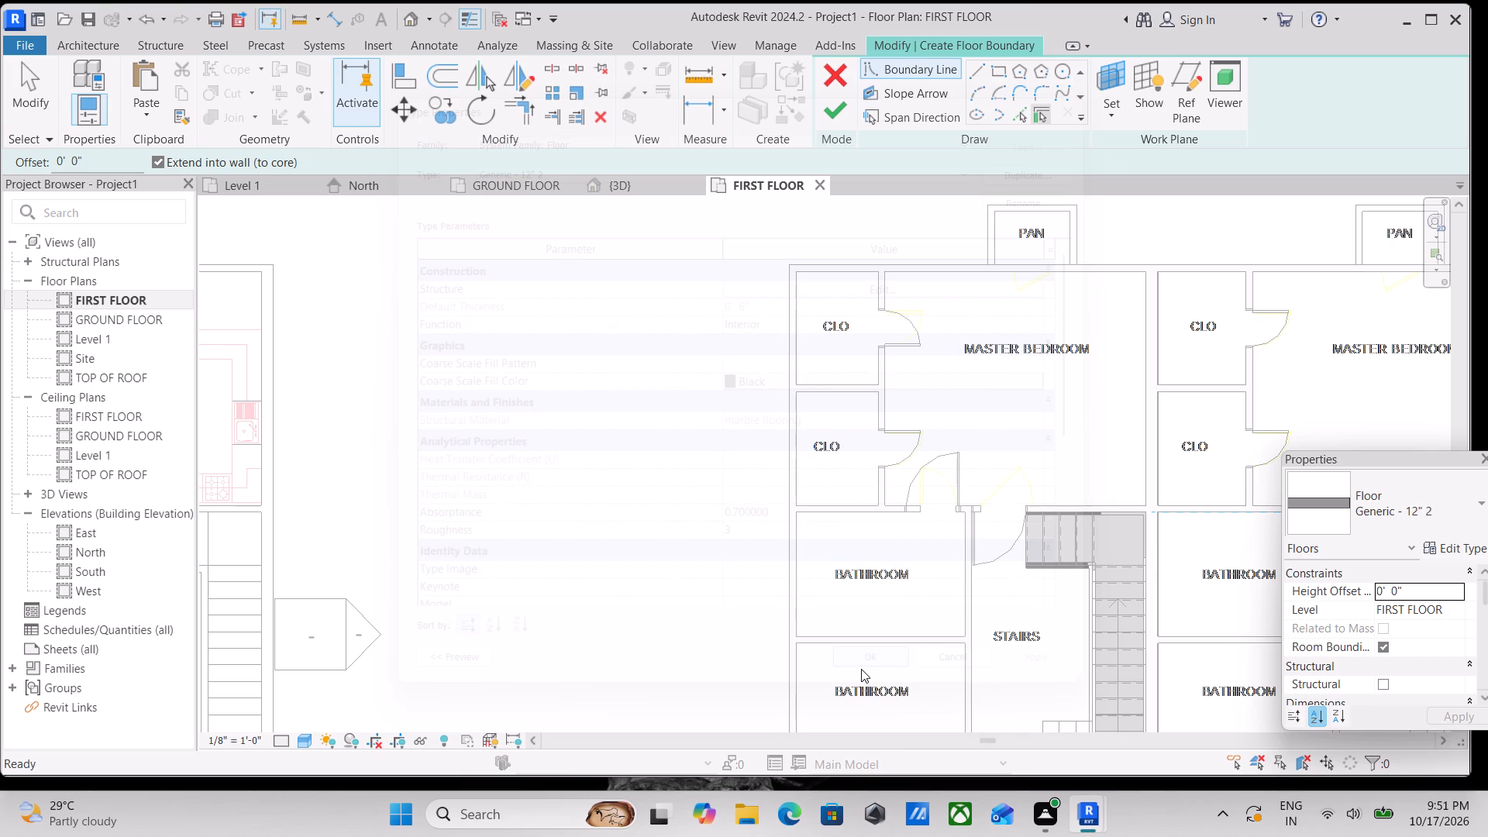
# Sketch a rectangular floor boundary along the inner wall faces of the left unit's upper closet, 6' 4 3/4" long.
pyautogui.scroll(-2, 890, 583)
pyautogui.moveTo(891, 568); pyautogui.dragTo(861, 505, button='middle')
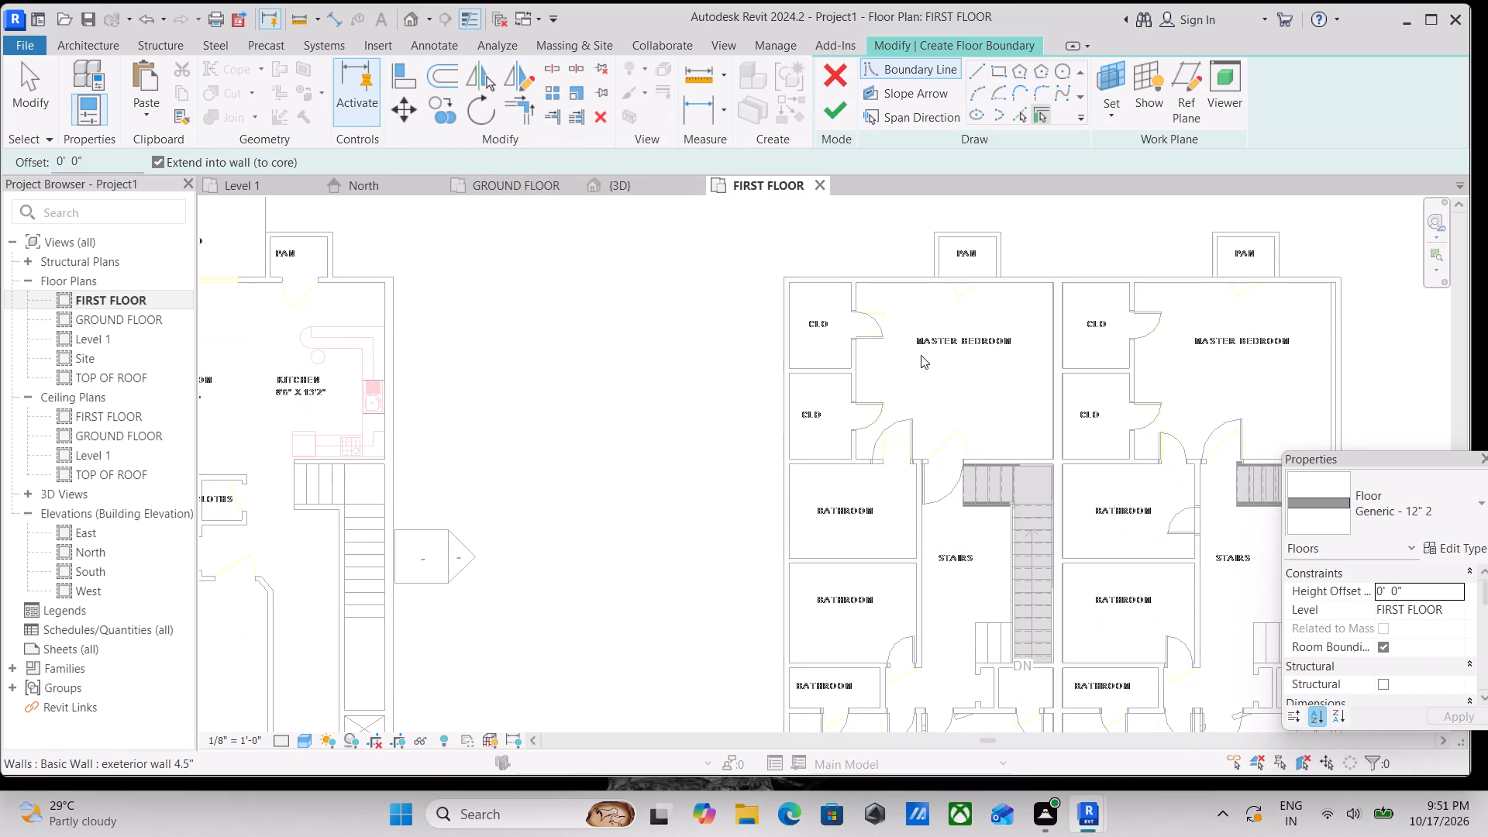
pyautogui.scroll(2, 912, 400)
pyautogui.moveTo(866, 340); pyautogui.dragTo(924, 431, button='middle')
pyautogui.scroll(4, 883, 341)
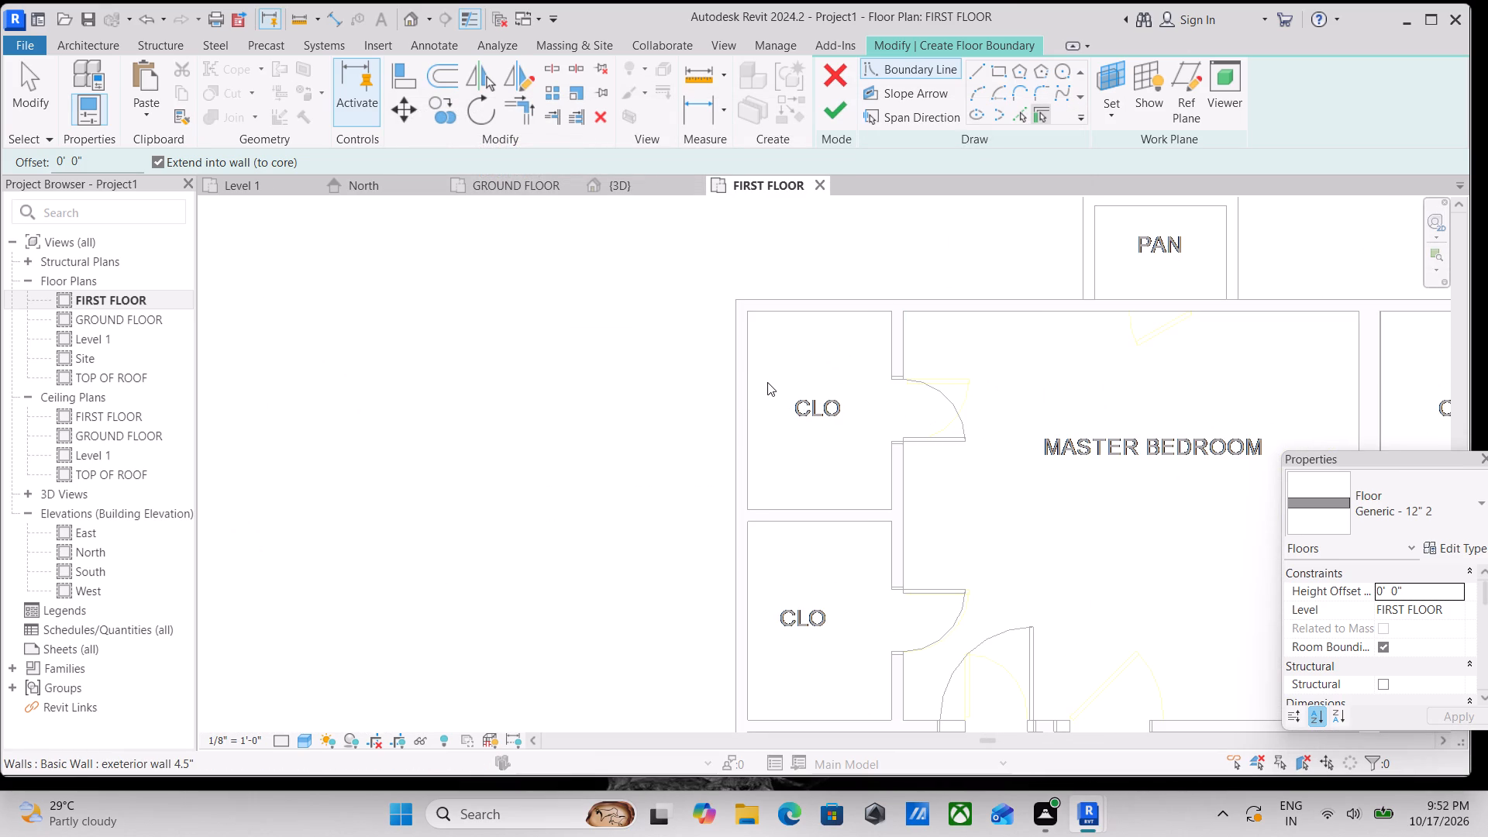
pyautogui.click(991, 67)
pyautogui.scroll(3, 766, 327)
pyautogui.click(742, 307)
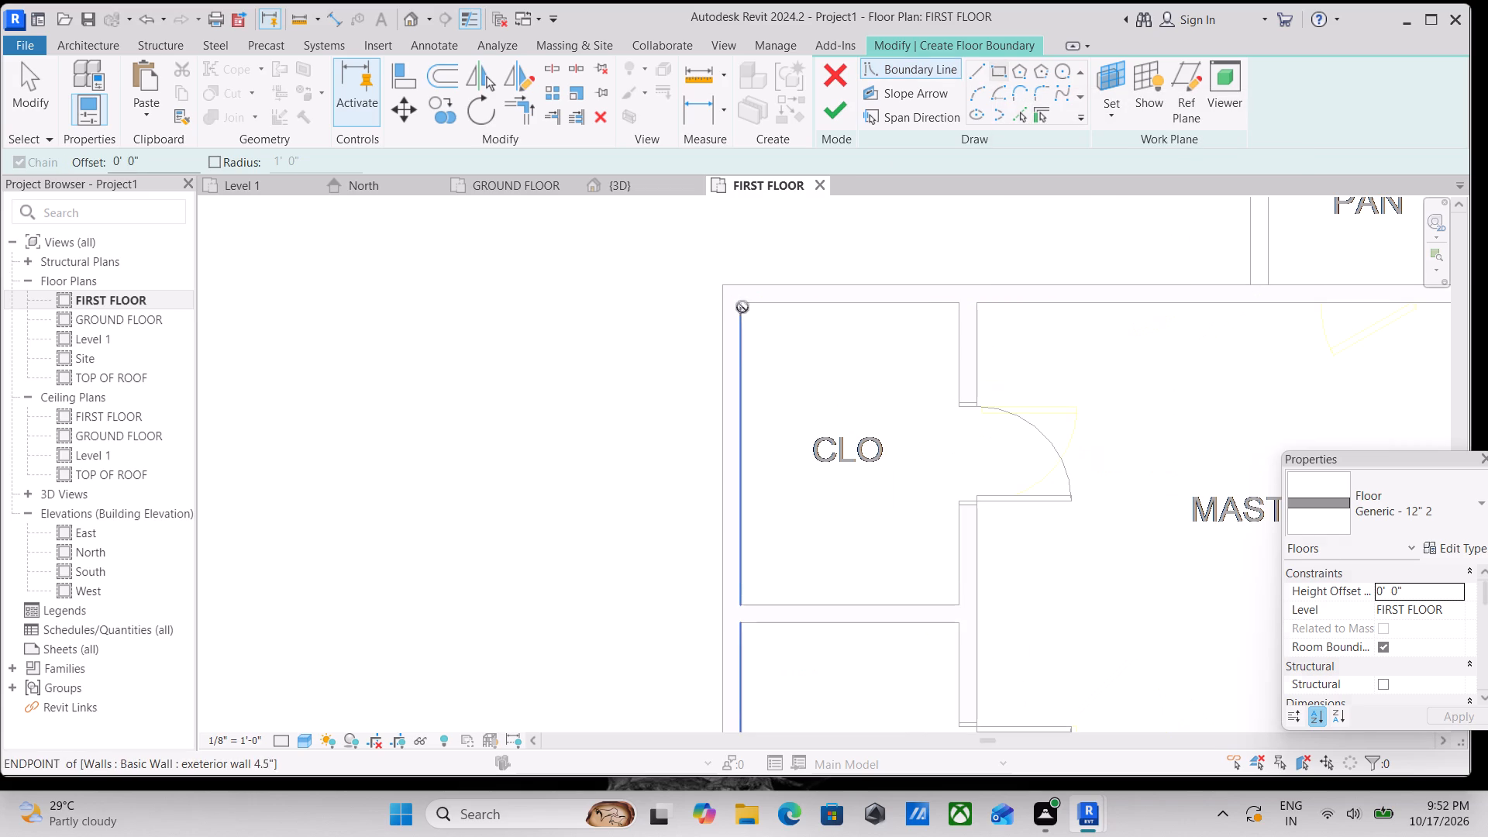
pyautogui.moveTo(869, 532); pyautogui.dragTo(746, 435, button='middle')
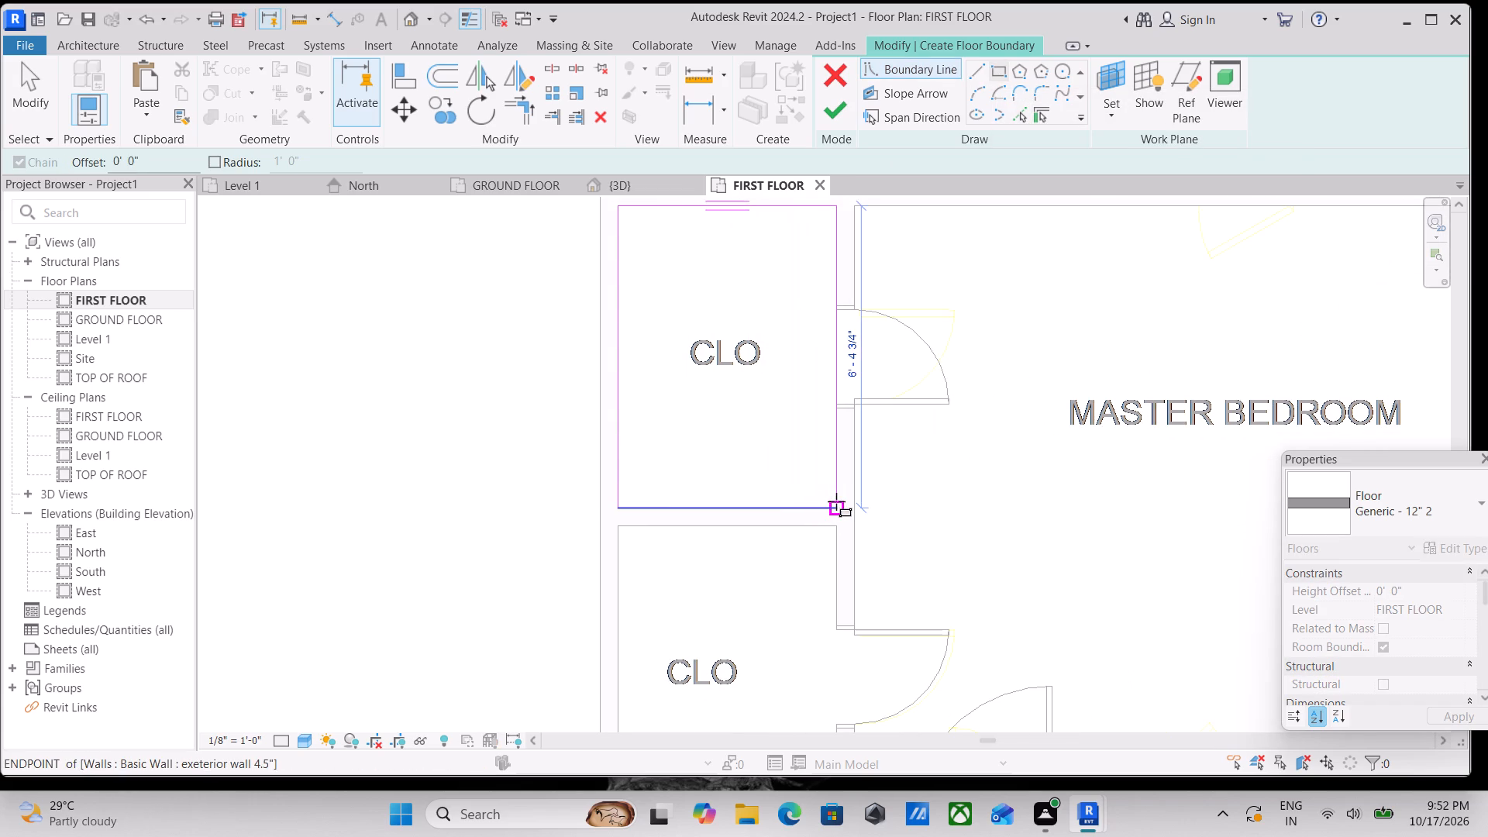
pyautogui.click(836, 501)
# Sketch a rectangular floor boundary along the inner wall faces of the left unit's lower closet, 6' 4 3/4" long.
pyautogui.scroll(-5, 1024, 519)
pyautogui.moveTo(1067, 497); pyautogui.dragTo(801, 292, button='middle')
pyautogui.scroll(3, 571, 322)
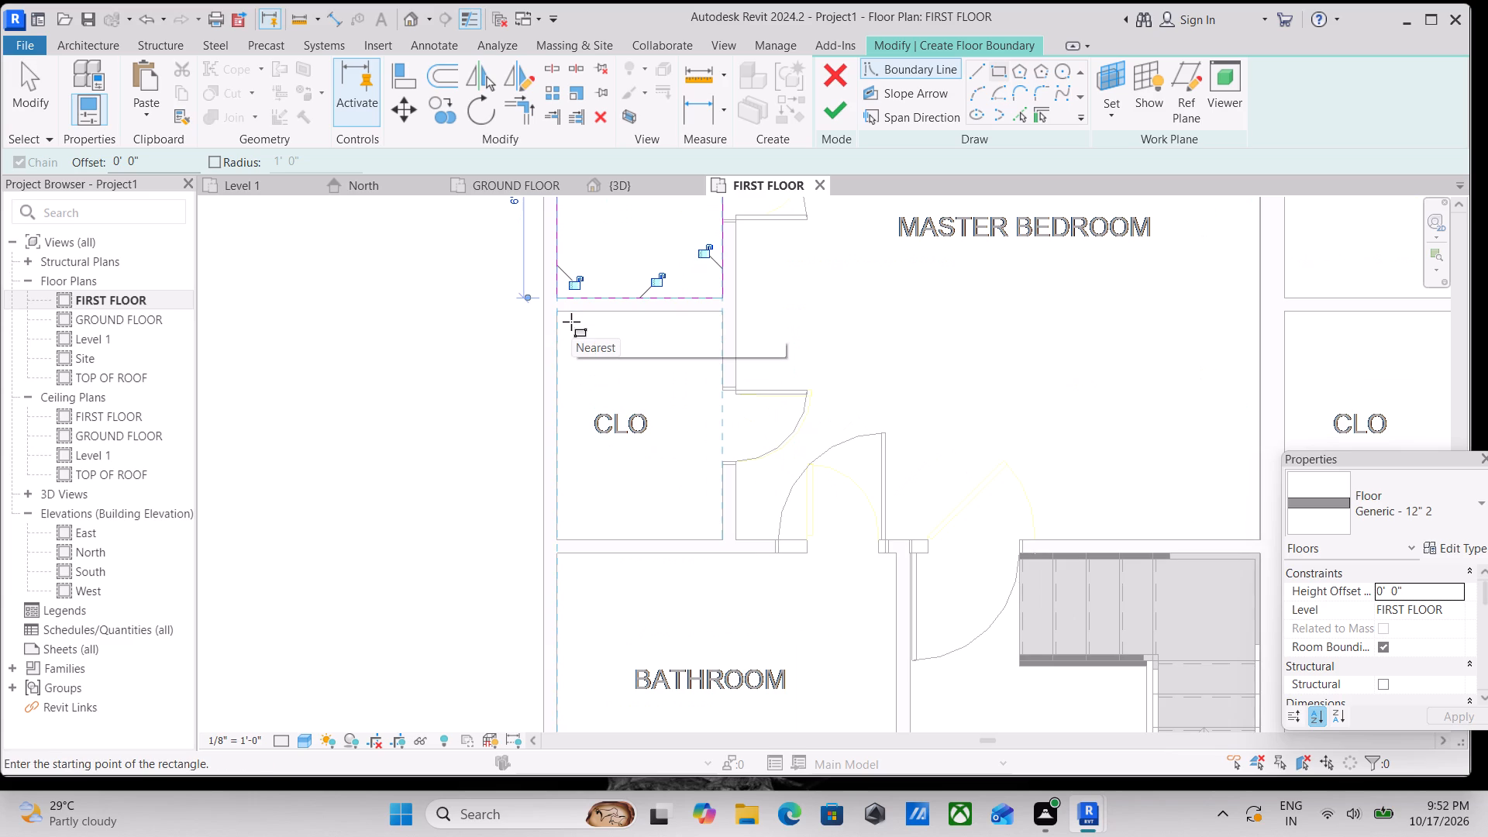
pyautogui.scroll(2, 546, 324)
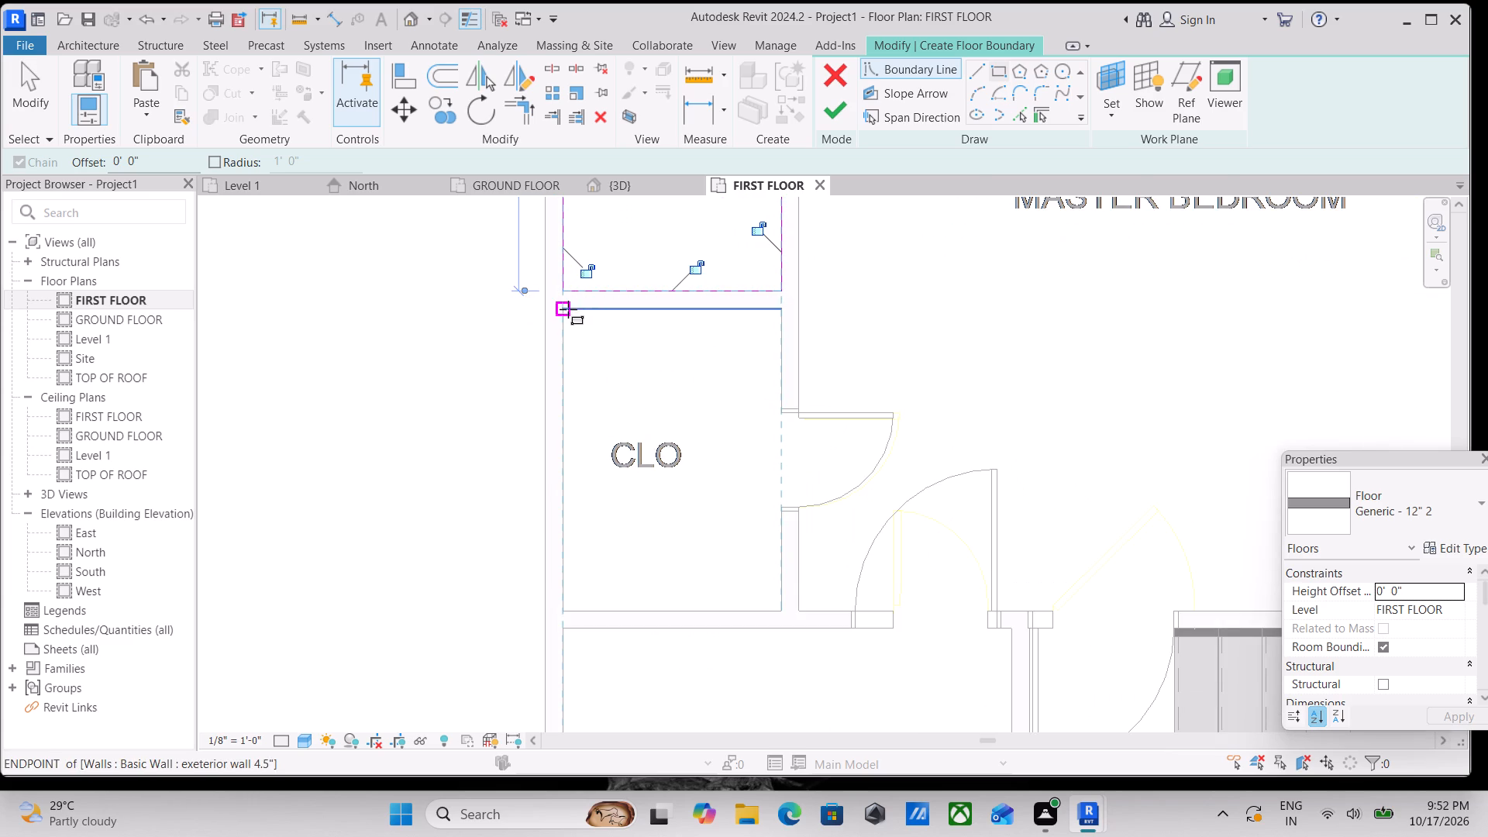
pyautogui.click(567, 311)
pyautogui.moveTo(693, 470); pyautogui.dragTo(609, 360, button='middle')
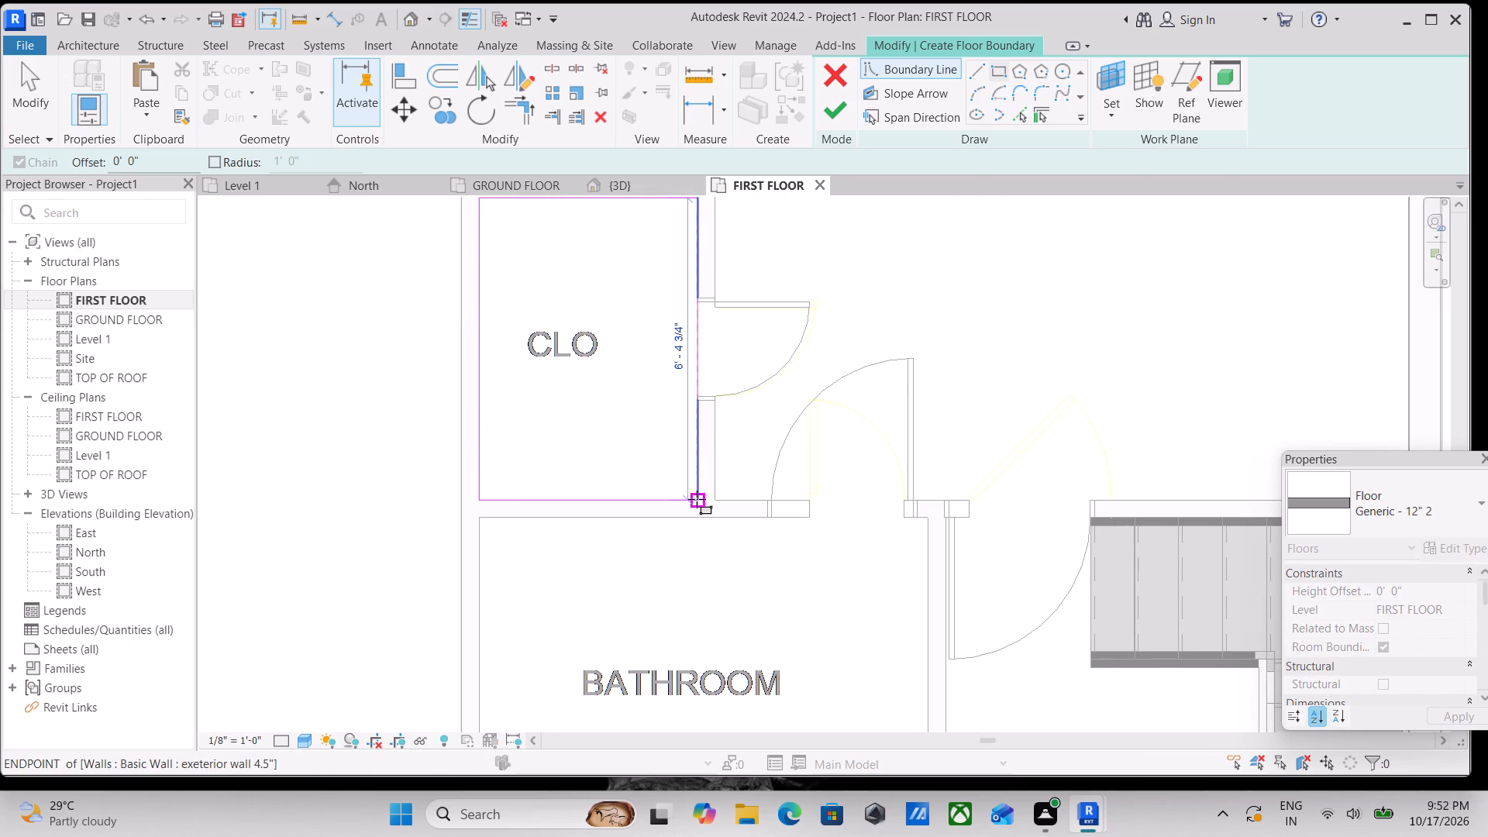
pyautogui.click(698, 501)
# Sketch a rectangular floor boundary inside the left unit's upper bathroom, directly below the closet, 7' 0" deep.
pyautogui.scroll(-3, 817, 389)
pyautogui.scroll(-1, 891, 417)
pyautogui.moveTo(891, 411); pyautogui.dragTo(925, 329, button='middle')
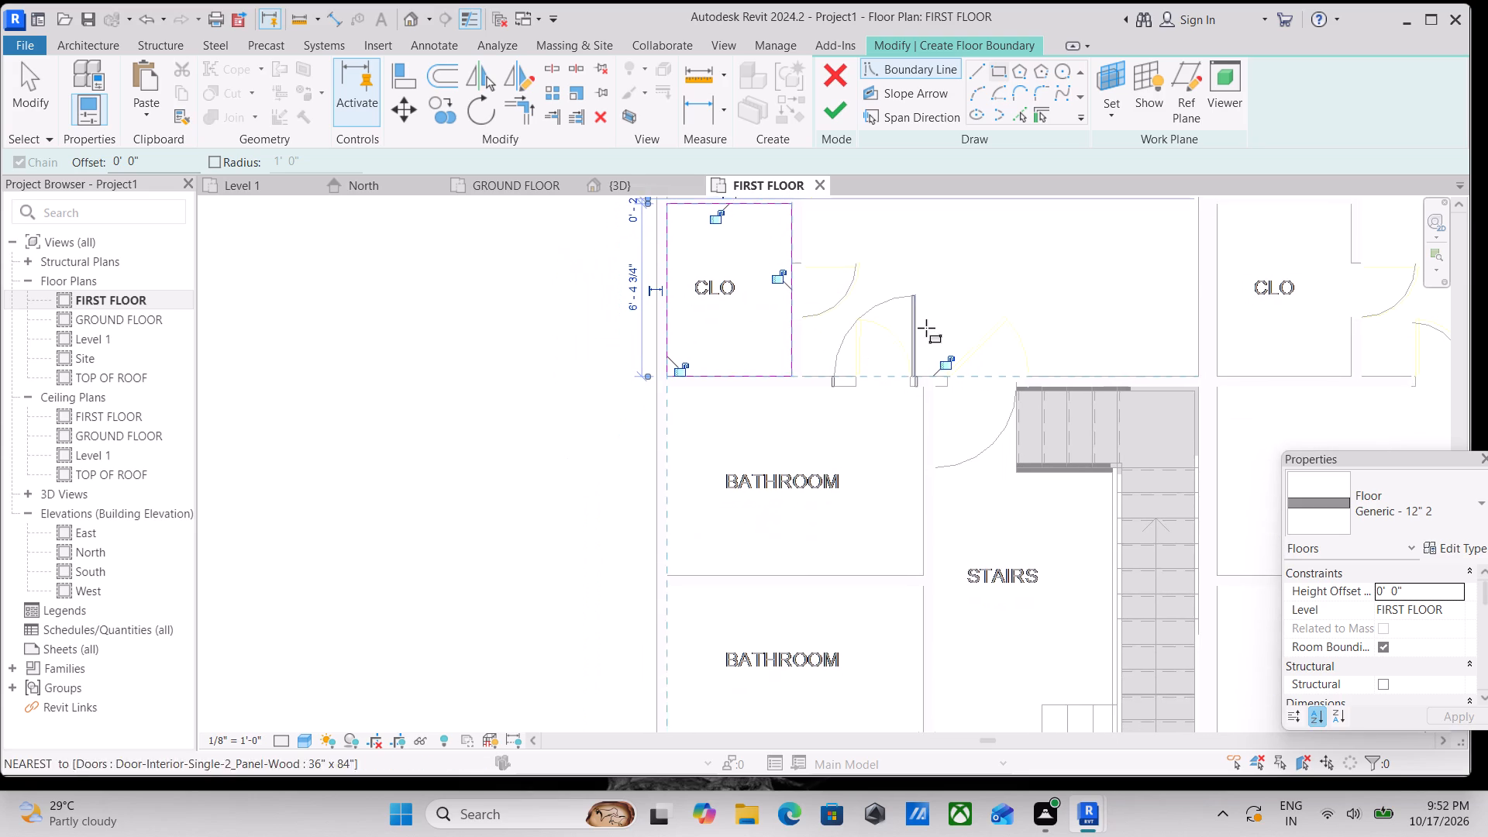
pyautogui.click(666, 387)
pyautogui.moveTo(877, 536); pyautogui.dragTo(833, 525, button='middle')
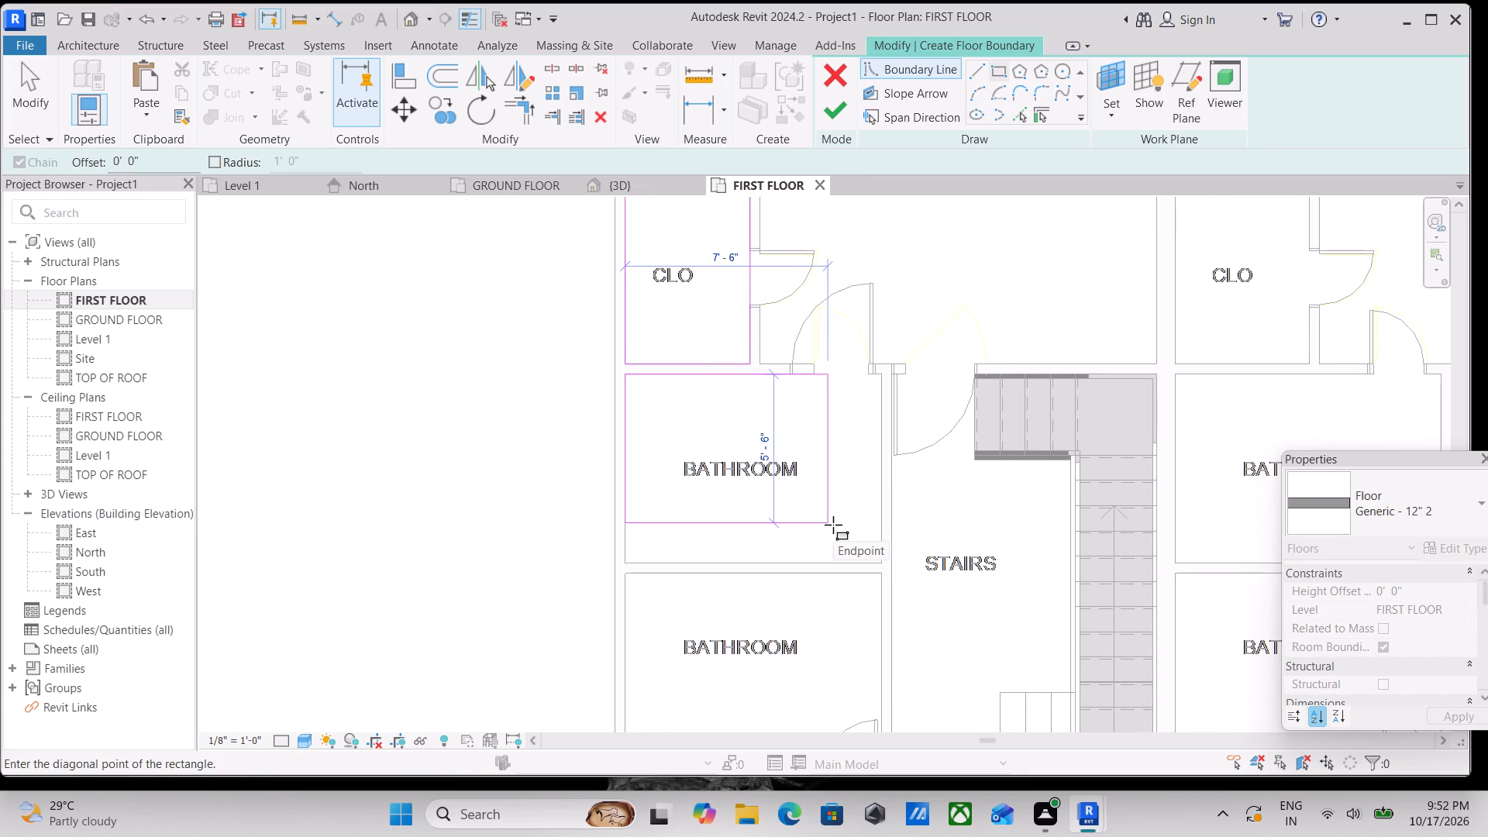
pyautogui.scroll(2, 840, 534)
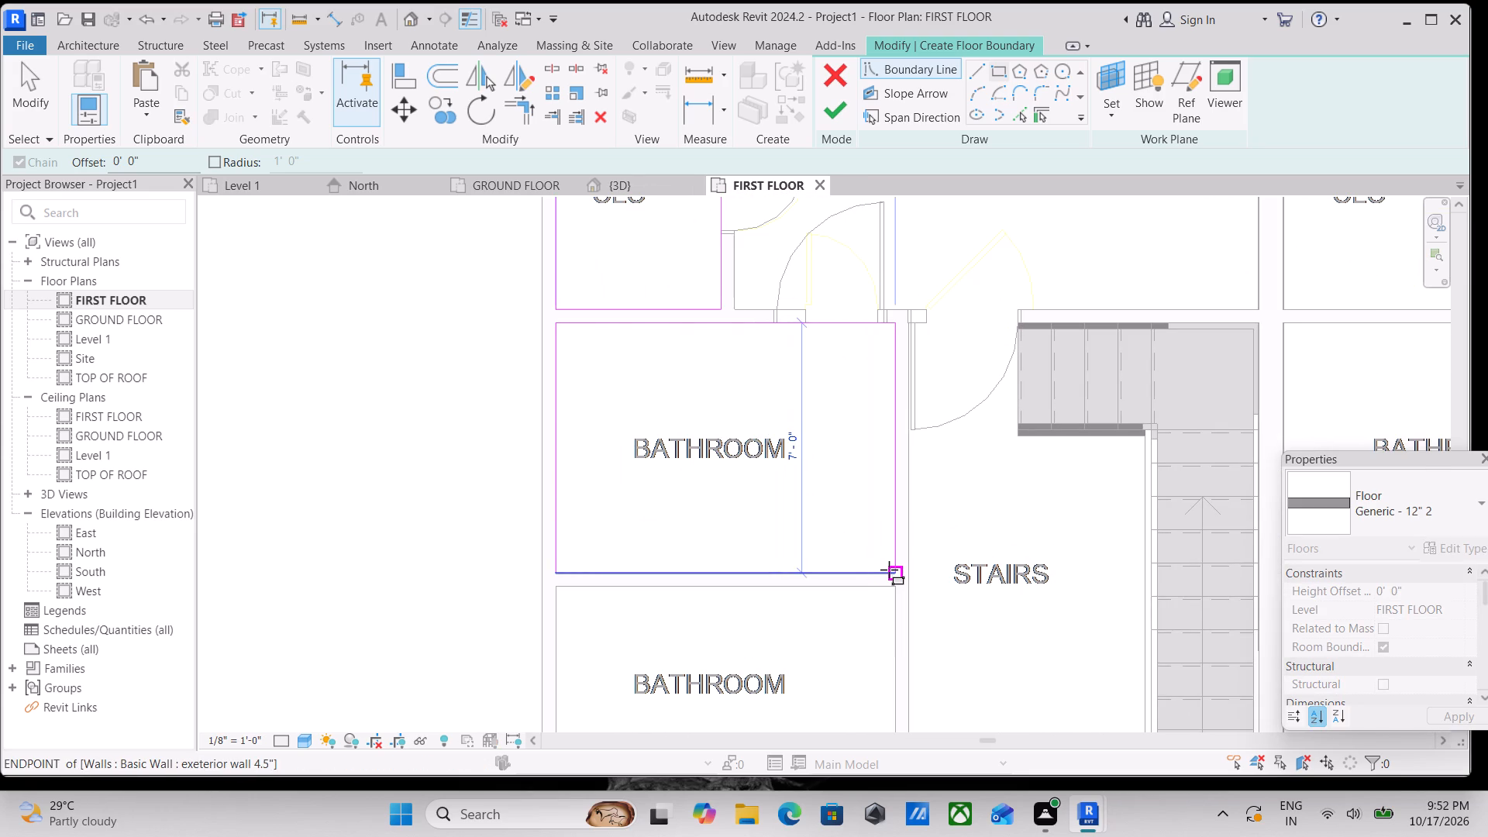
pyautogui.click(889, 570)
# Sketch a rectangular floor boundary inside the left unit's second bathroom beside the stairs, 7' 5" deep.
pyautogui.scroll(-3, 843, 465)
pyautogui.moveTo(843, 465); pyautogui.dragTo(845, 425, button='middle')
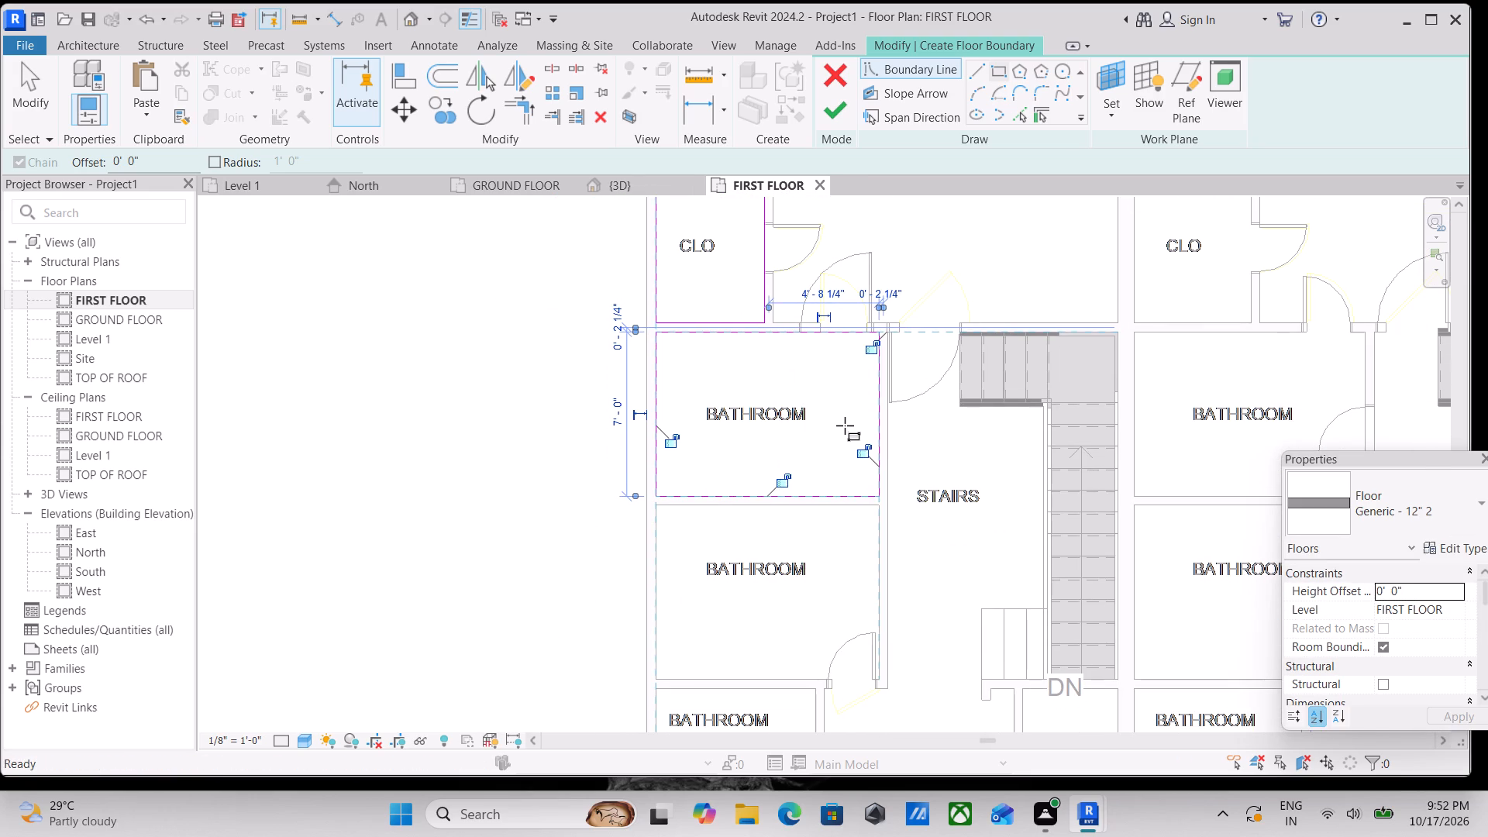
pyautogui.scroll(2, 622, 569)
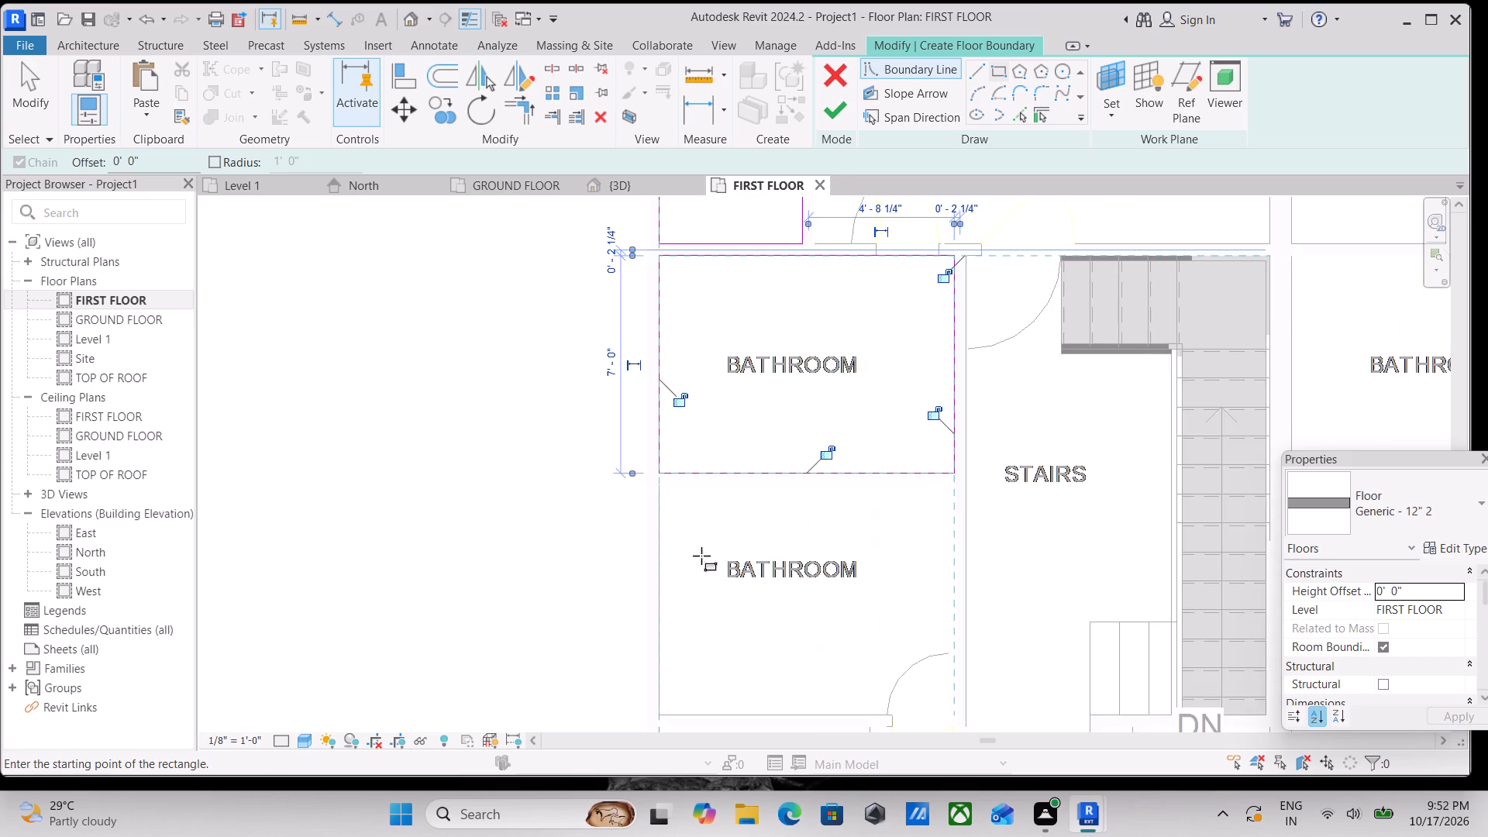
pyautogui.scroll(2, 700, 522)
pyautogui.click(650, 474)
pyautogui.moveTo(880, 644); pyautogui.dragTo(808, 573, button='middle')
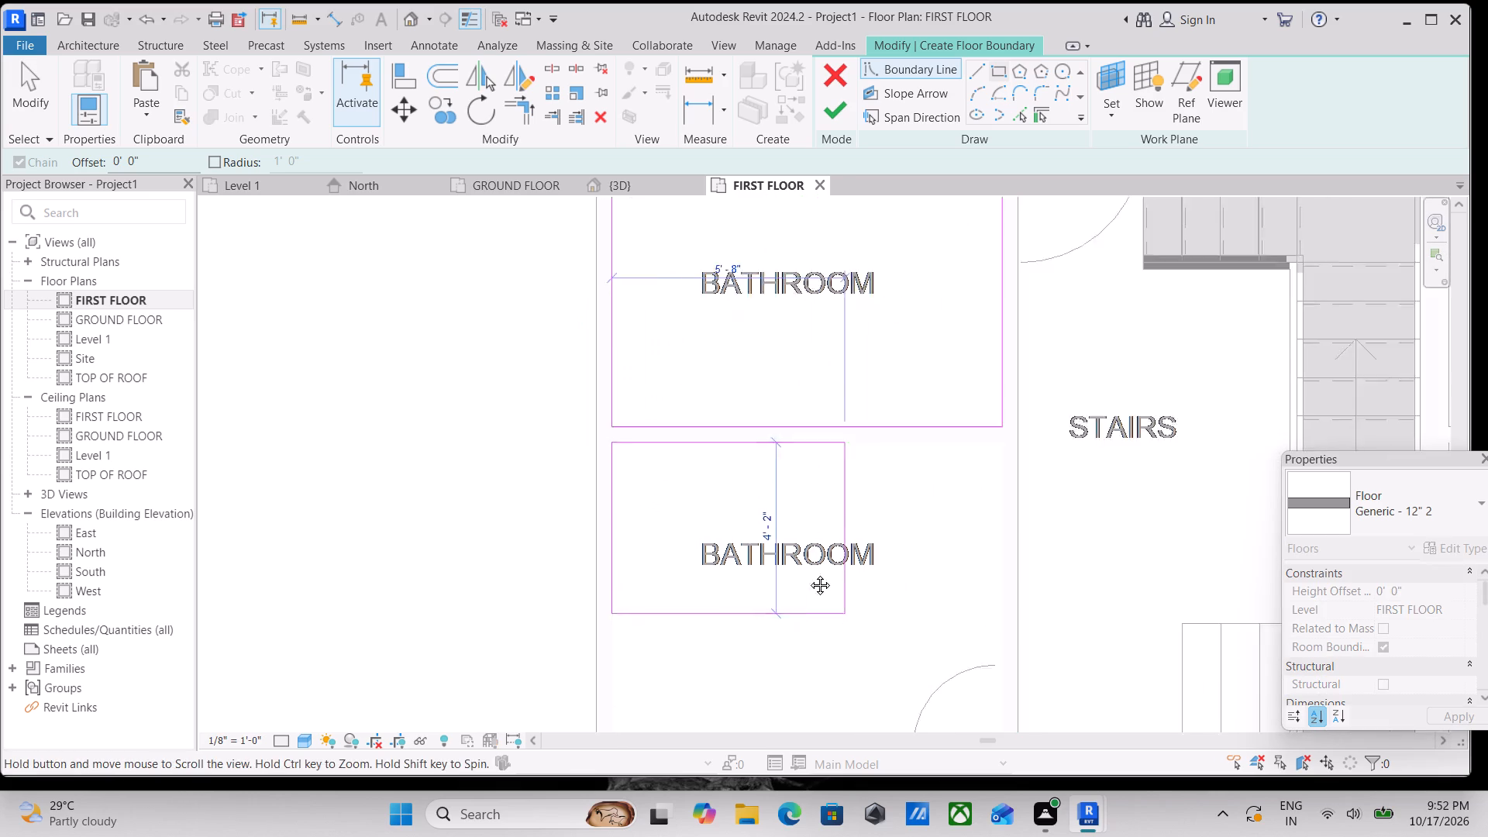
pyautogui.moveTo(808, 573); pyautogui.dragTo(714, 459, button='middle')
pyautogui.click(874, 594)
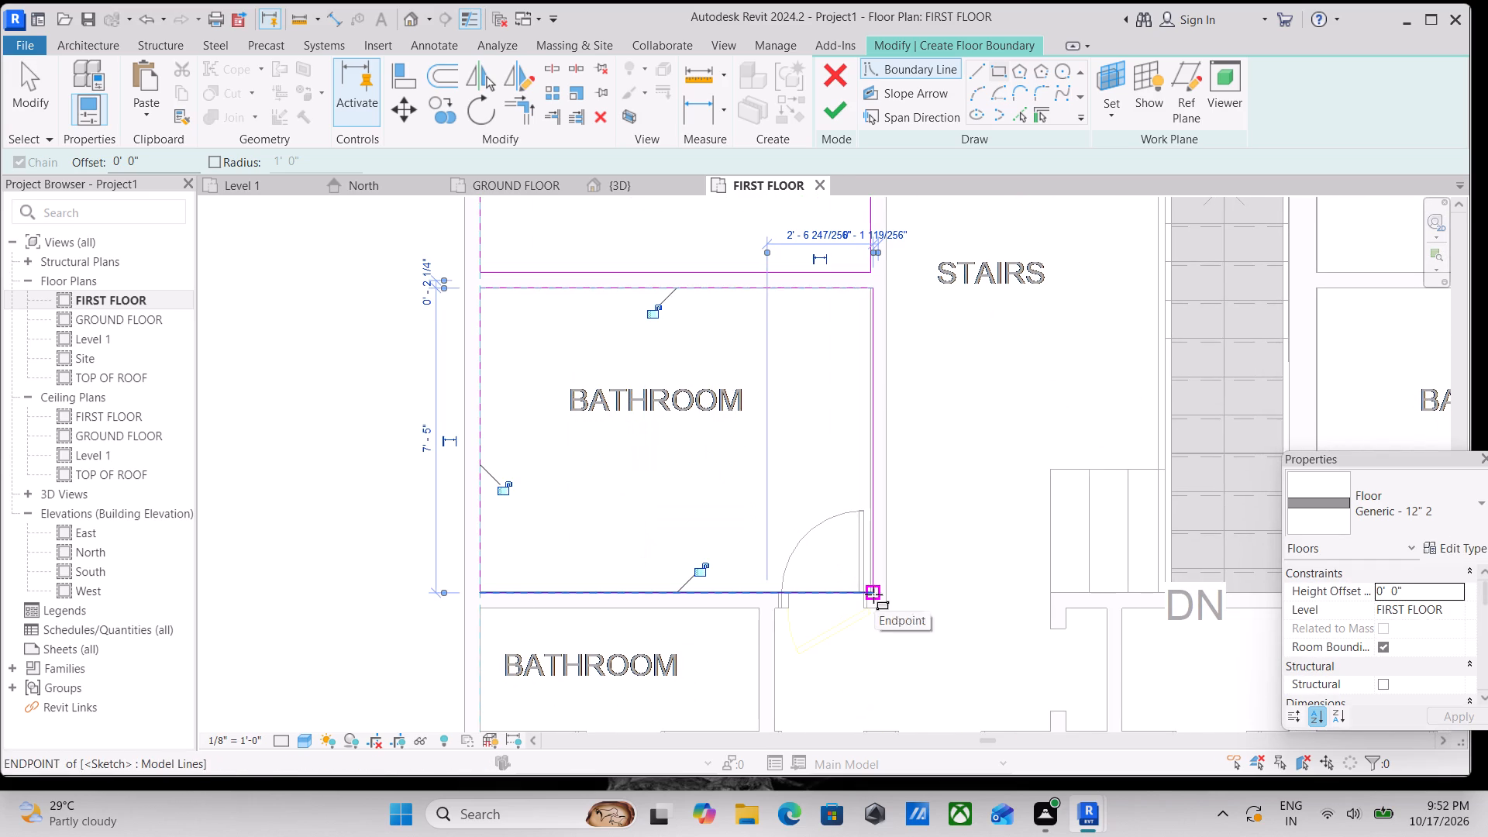
pyautogui.scroll(3, 859, 580)
pyautogui.scroll(-3, 1004, 503)
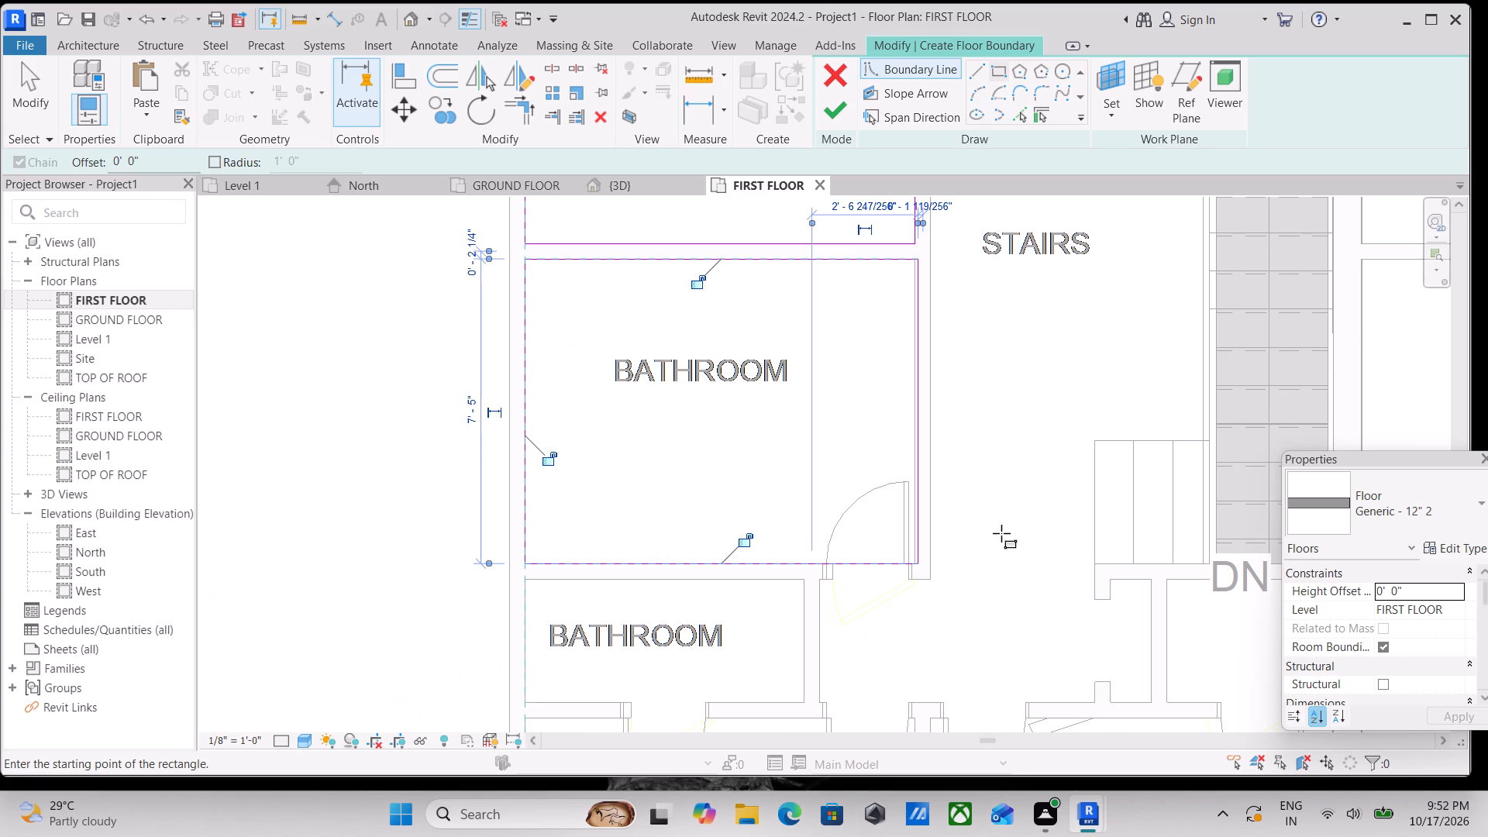
# Sketch a rectangular floor boundary for the right unit's master bedroom, from the upper closet-side corner to the opposite corner above the stairs.
pyautogui.scroll(-2, 996, 509)
pyautogui.moveTo(996, 509); pyautogui.dragTo(833, 712, button='middle')
pyautogui.scroll(1, 828, 716)
pyautogui.scroll(-2, 874, 608)
pyautogui.moveTo(859, 630); pyautogui.dragTo(784, 678, button='middle')
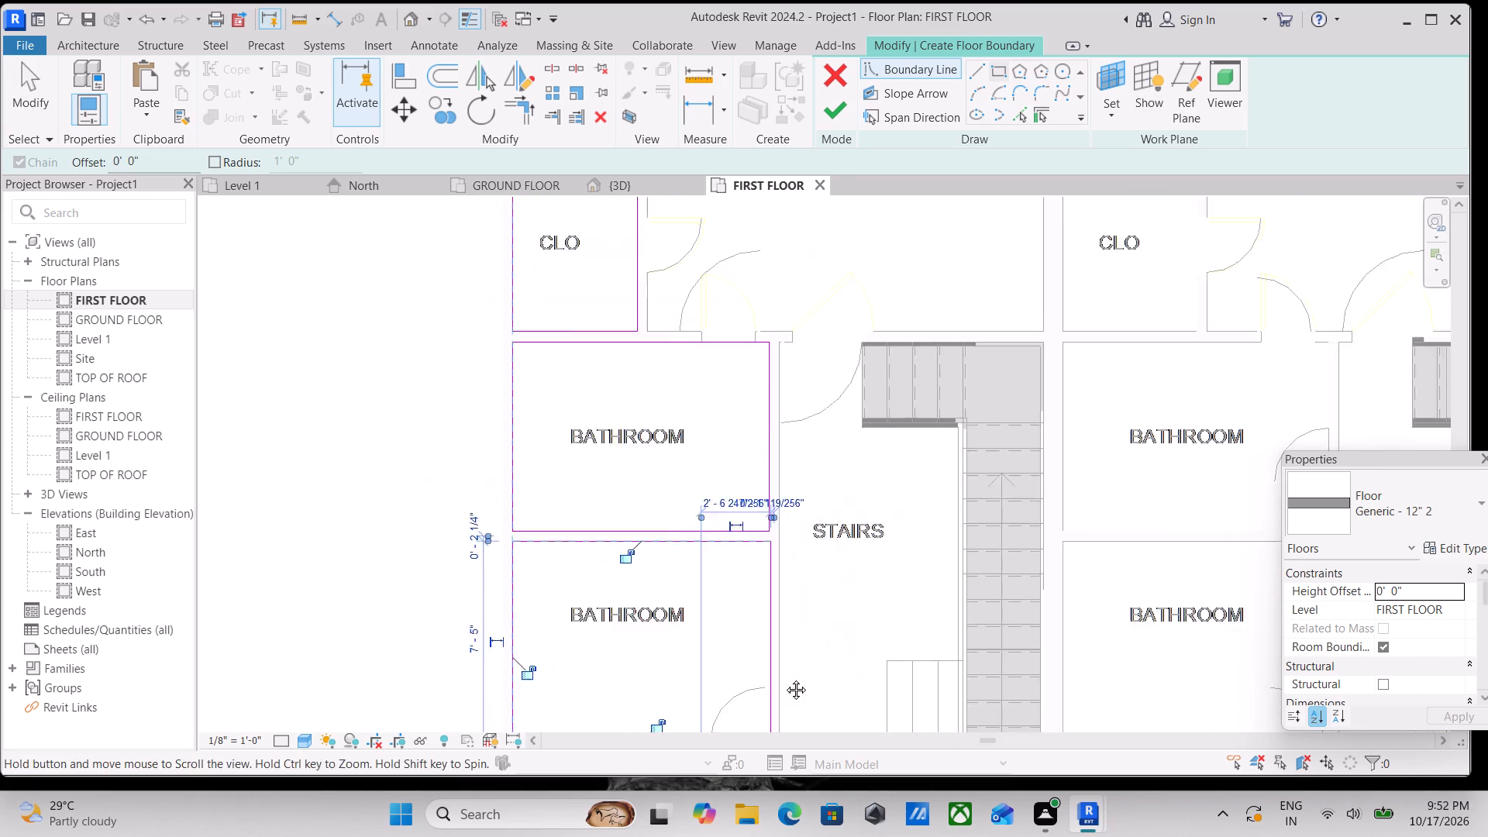
pyautogui.moveTo(784, 678); pyautogui.dragTo(711, 705, button='middle')
pyautogui.scroll(-2, 928, 580)
pyautogui.moveTo(922, 581); pyautogui.dragTo(556, 681, button='middle')
pyautogui.moveTo(545, 412); pyautogui.dragTo(553, 432, button='middle')
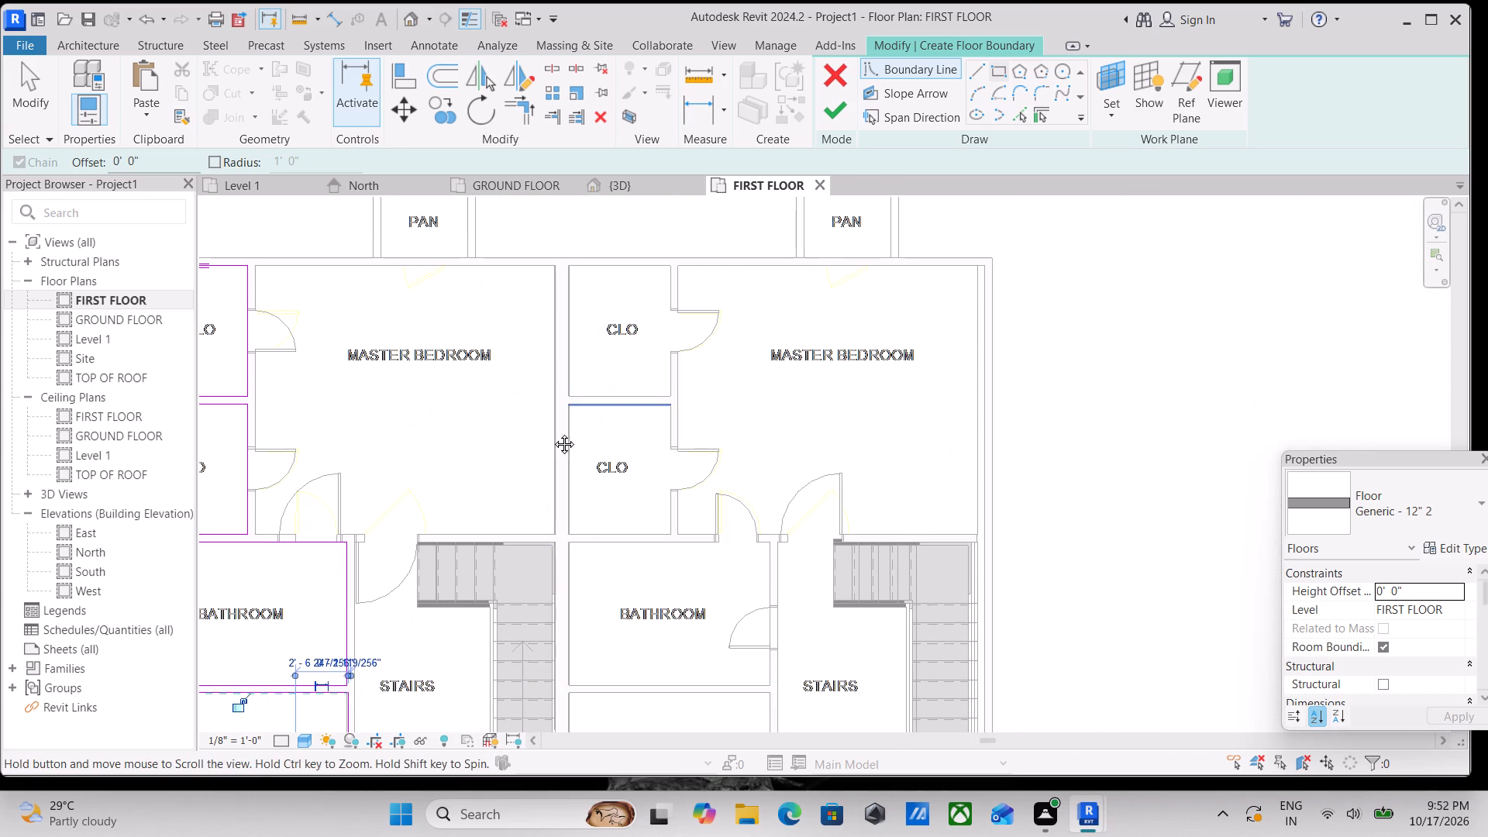
pyautogui.moveTo(553, 432); pyautogui.dragTo(601, 548, button='middle')
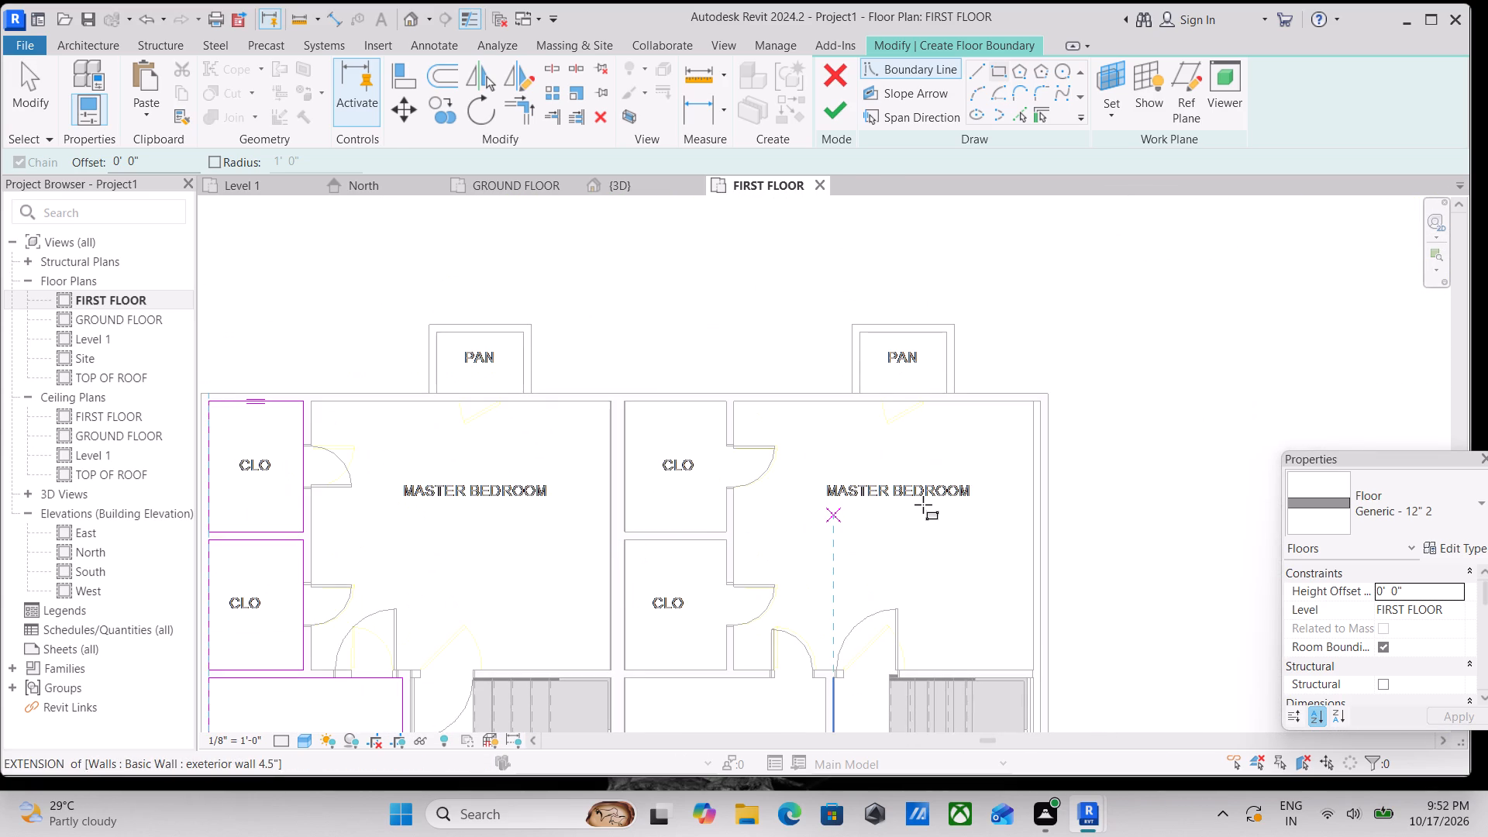
pyautogui.scroll(1, 870, 420)
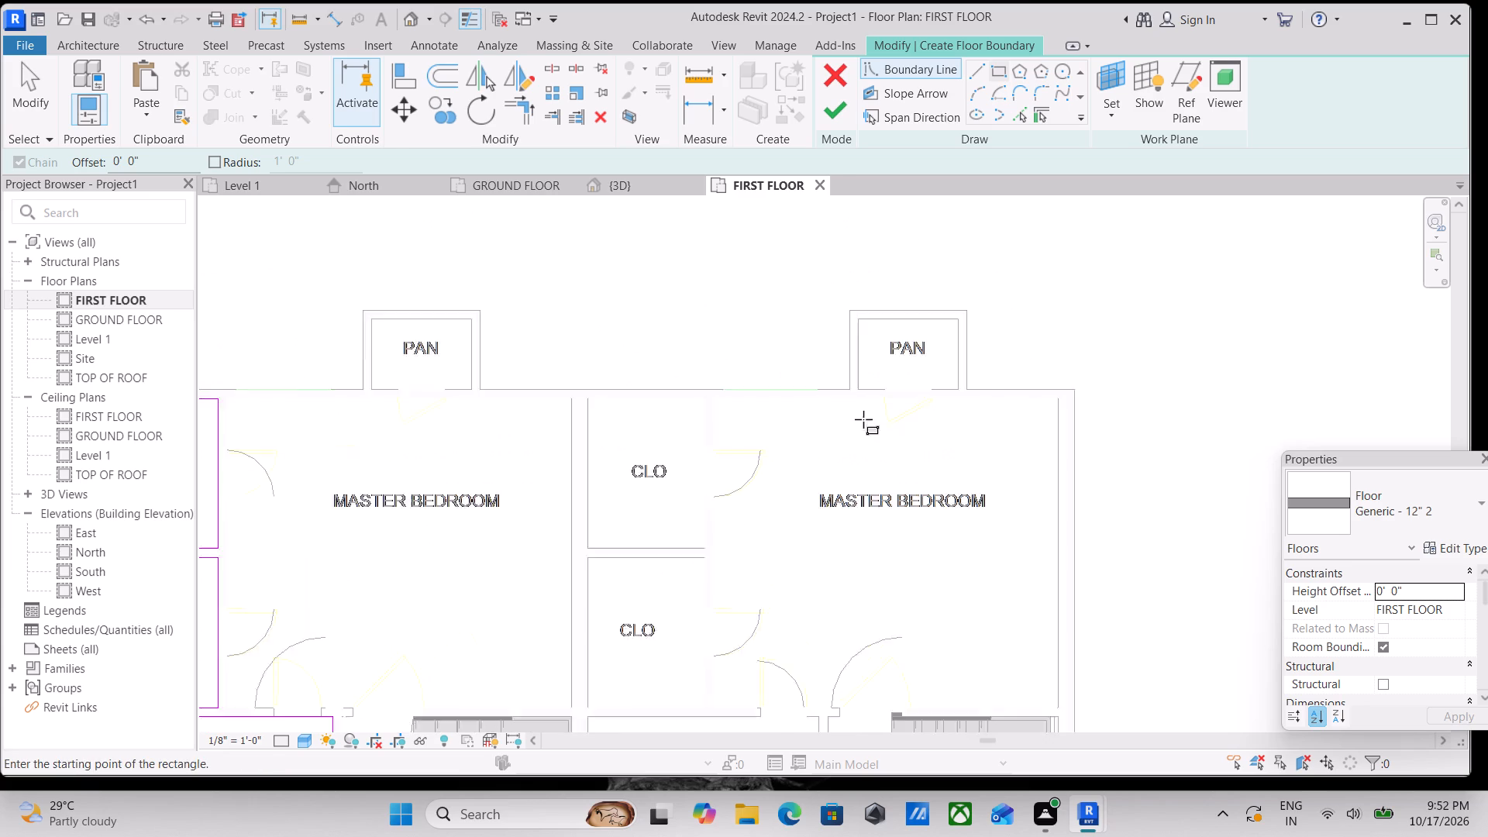
pyautogui.scroll(2, 863, 419)
pyautogui.scroll(2, 660, 426)
pyautogui.click(675, 378)
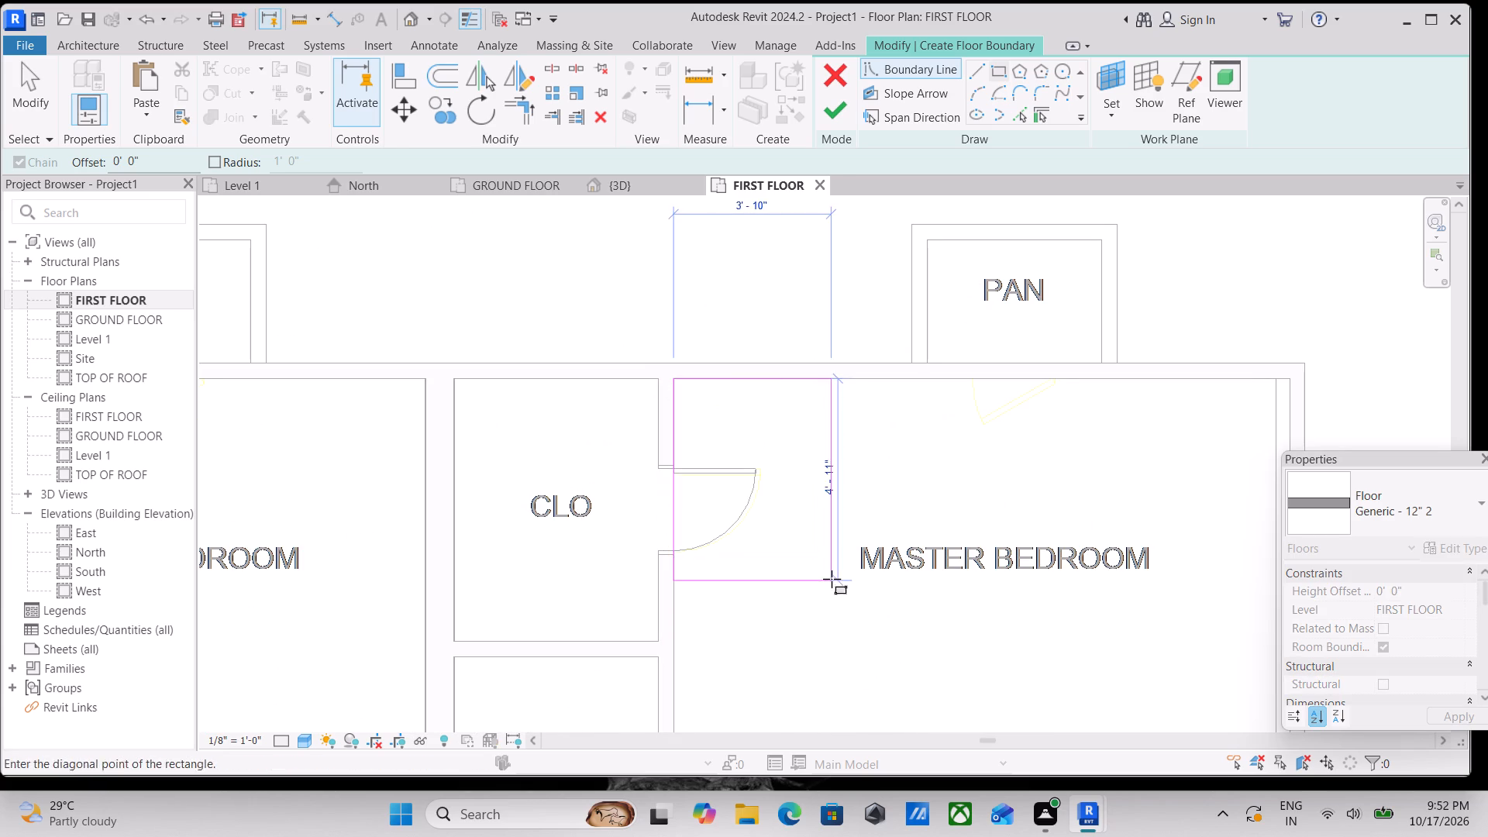
pyautogui.moveTo(832, 579); pyautogui.dragTo(601, 290, button='middle')
pyautogui.moveTo(844, 467); pyautogui.dragTo(726, 375, button='middle')
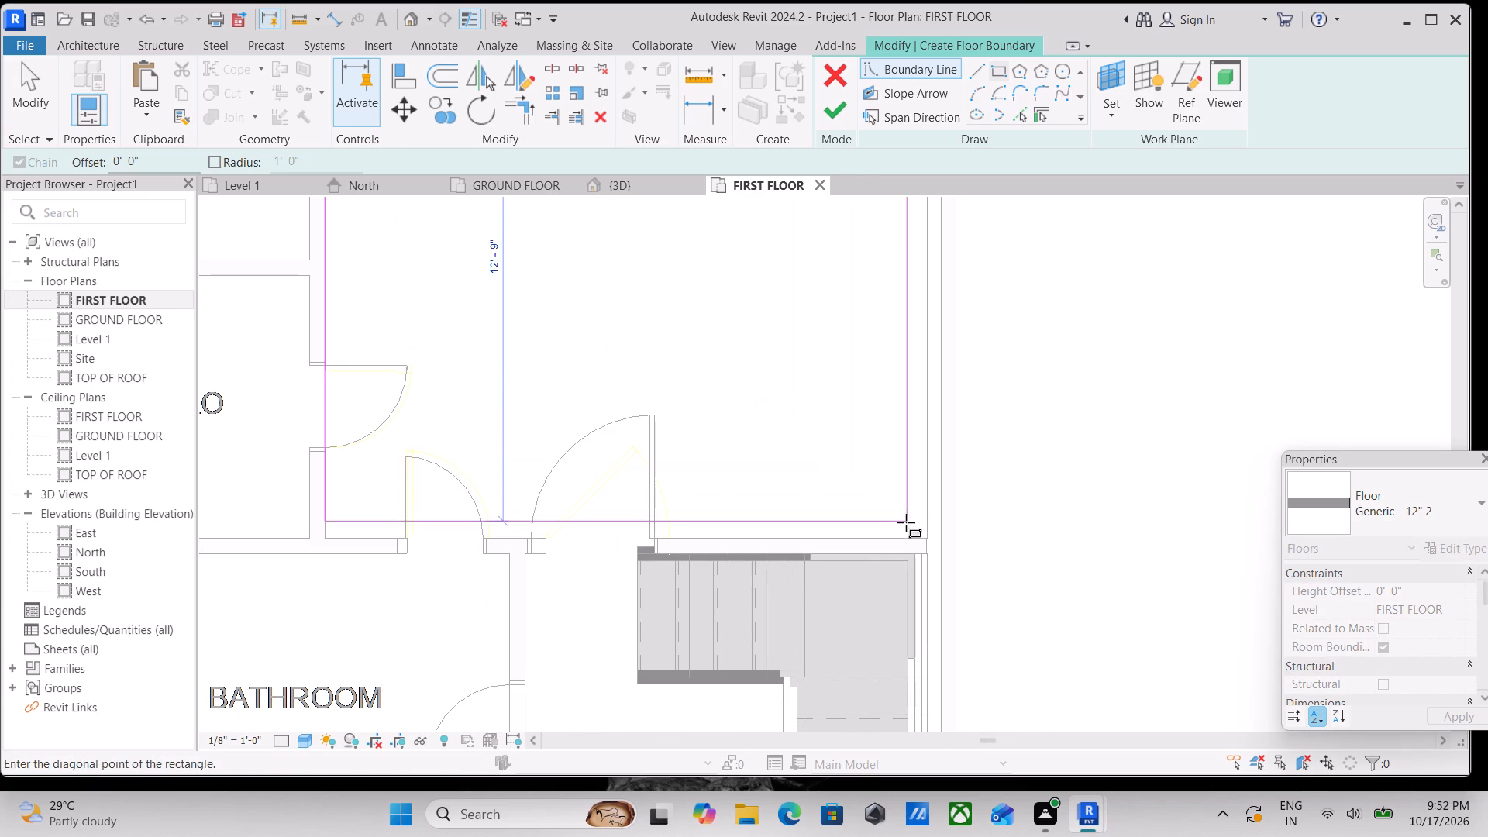
pyautogui.click(922, 533)
# Sketch a rectangular floor boundary inside the right unit's lower closet, about 5' wide and 6' 4 3/4" long.
pyautogui.scroll(-2, 529, 409)
pyautogui.moveTo(529, 409); pyautogui.dragTo(839, 458, button='middle')
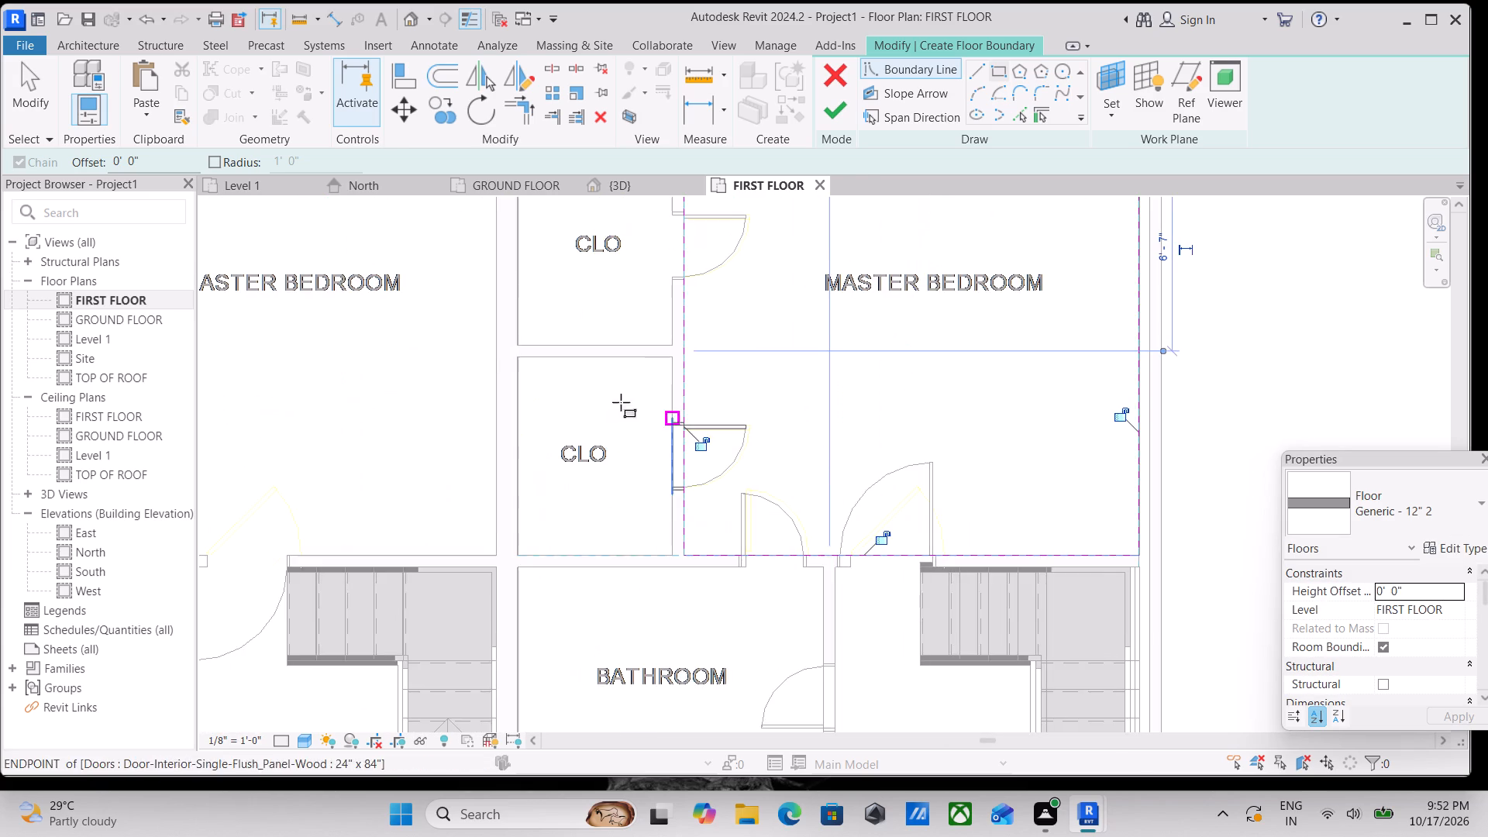
pyautogui.moveTo(608, 398); pyautogui.dragTo(720, 488, button='middle')
pyautogui.scroll(2, 639, 461)
pyautogui.click(625, 447)
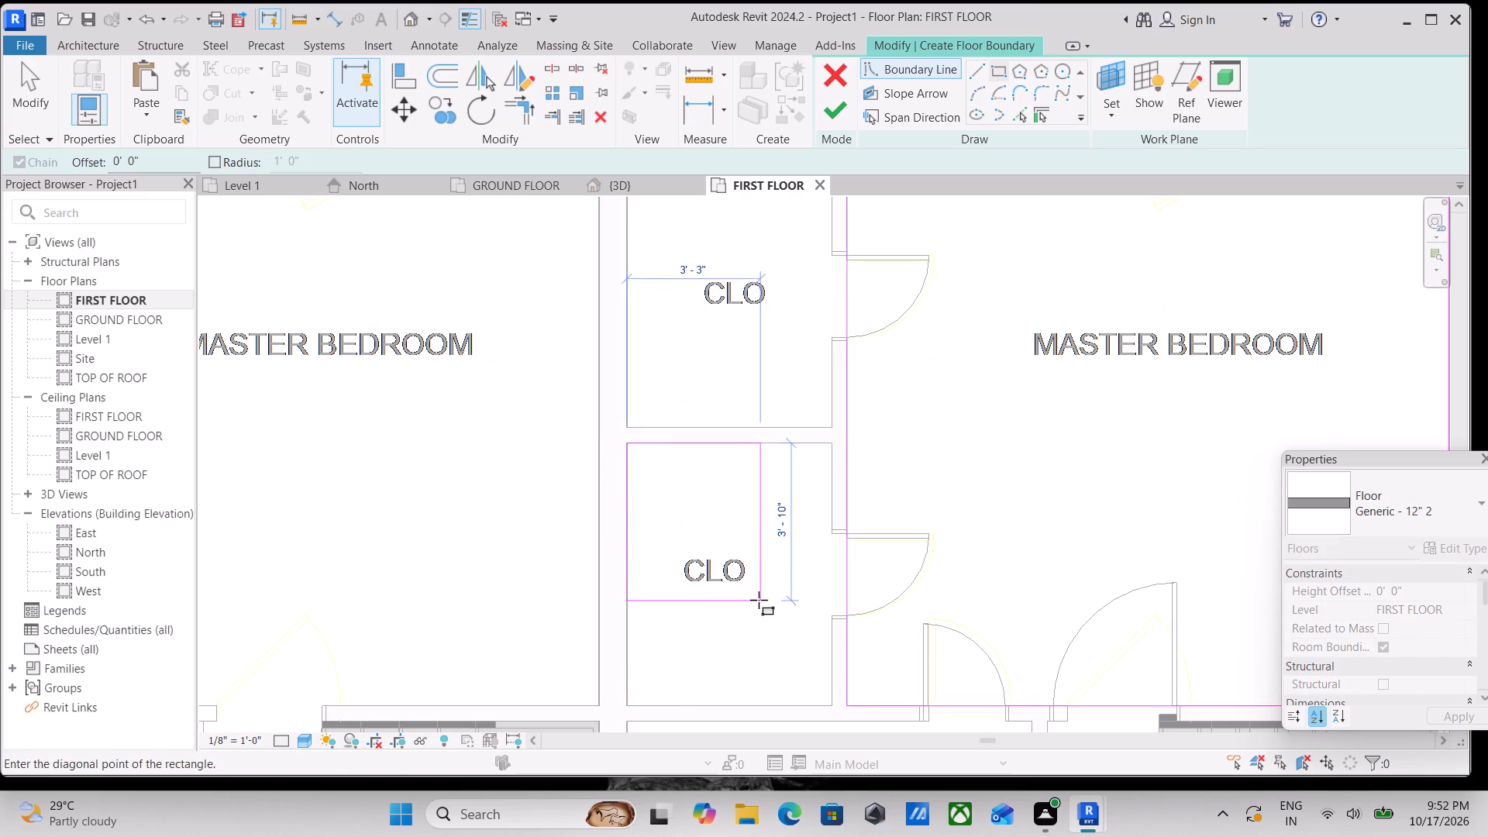
pyautogui.moveTo(759, 600); pyautogui.dragTo(735, 481, button='middle')
pyautogui.click(807, 587)
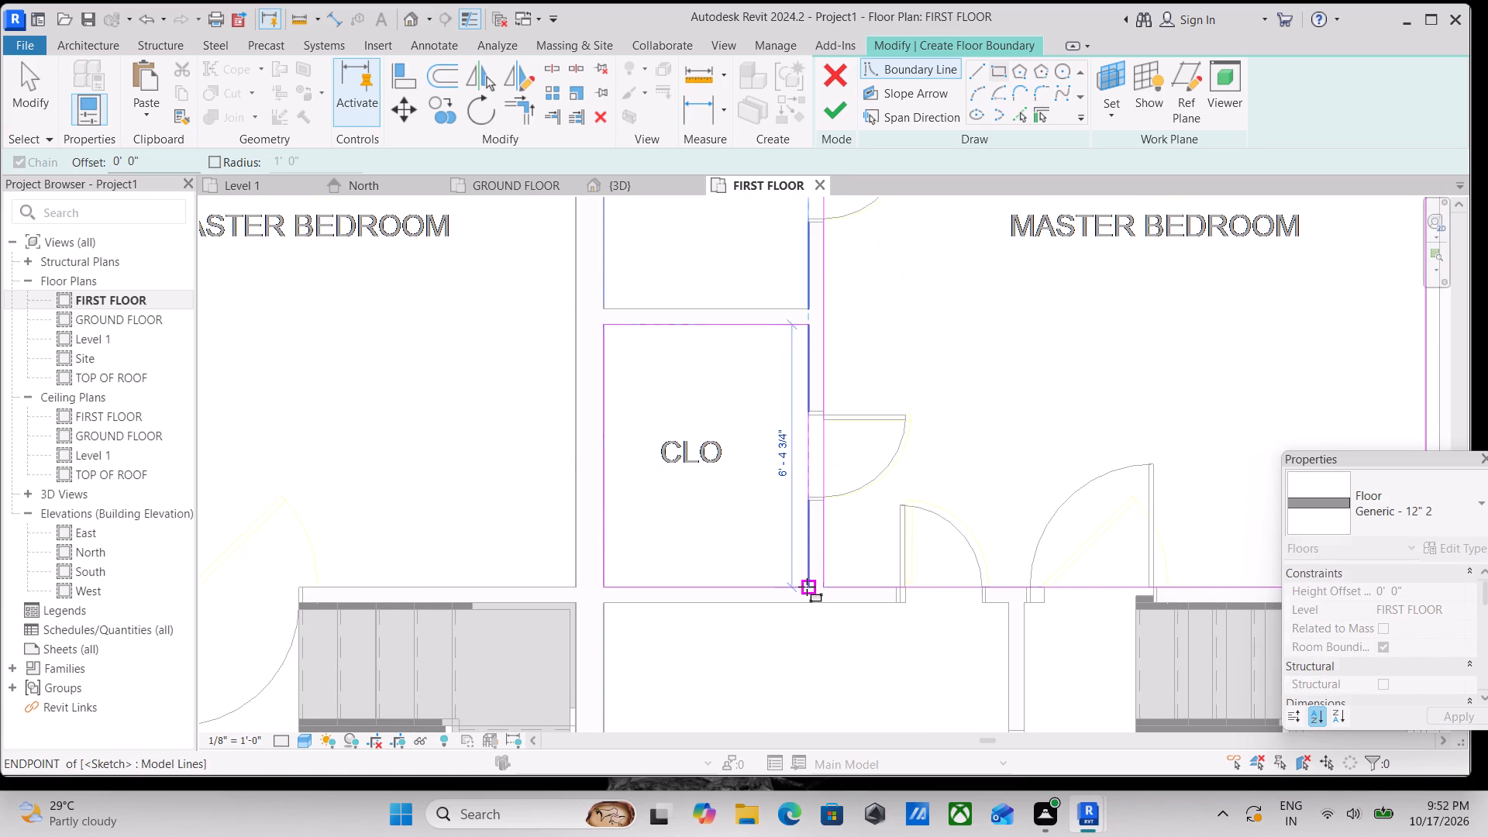
# Sketch a rectangular floor boundary inside the right unit's upper closet, about 5' wide and 6' 4 3/4" long.
pyautogui.scroll(-1, 745, 458)
pyautogui.moveTo(749, 474); pyautogui.dragTo(777, 561, button='middle')
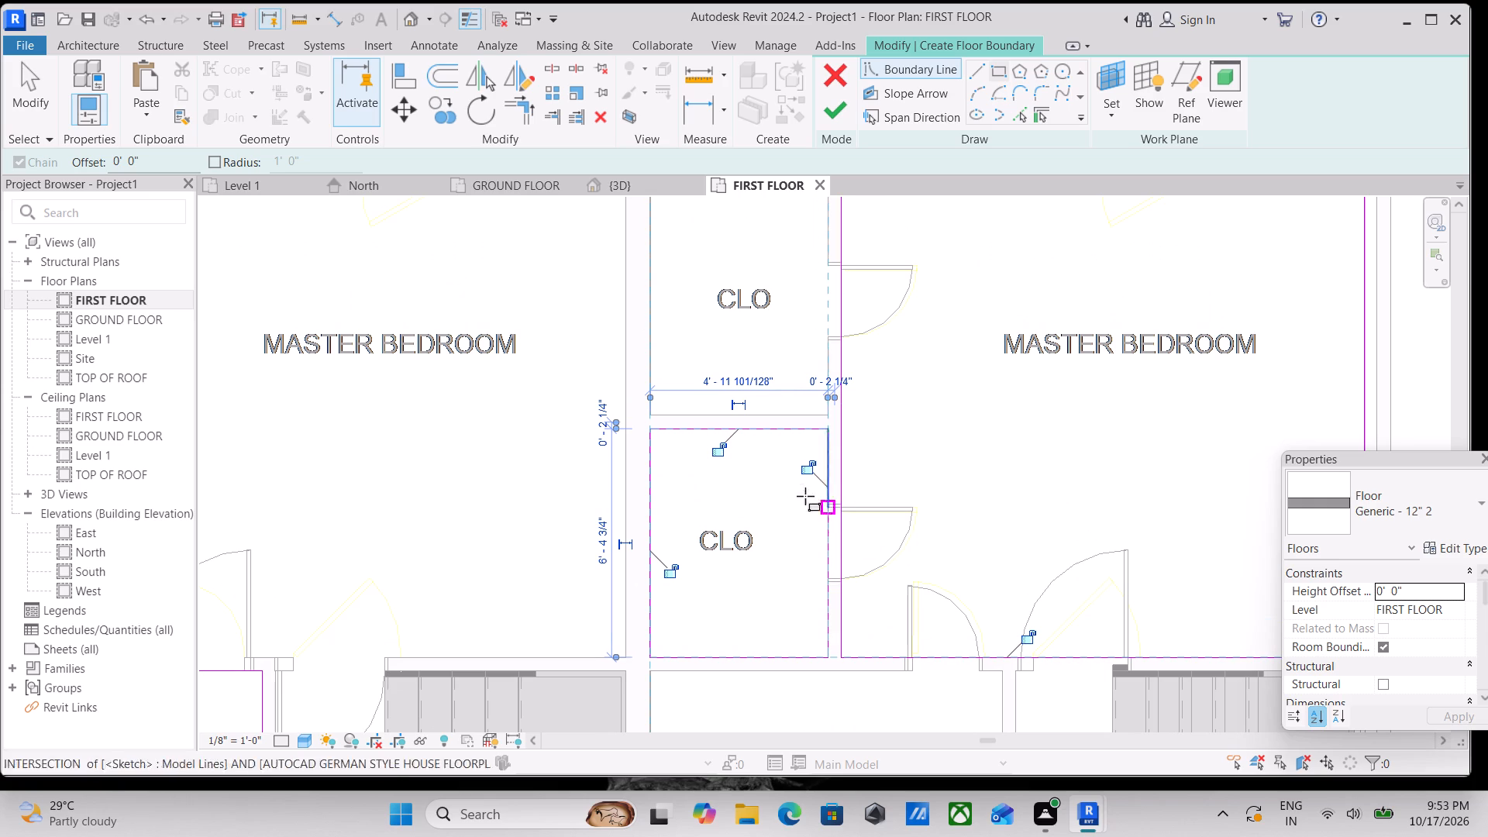
pyautogui.scroll(1, 797, 421)
pyautogui.moveTo(656, 268); pyautogui.dragTo(756, 426, button='middle')
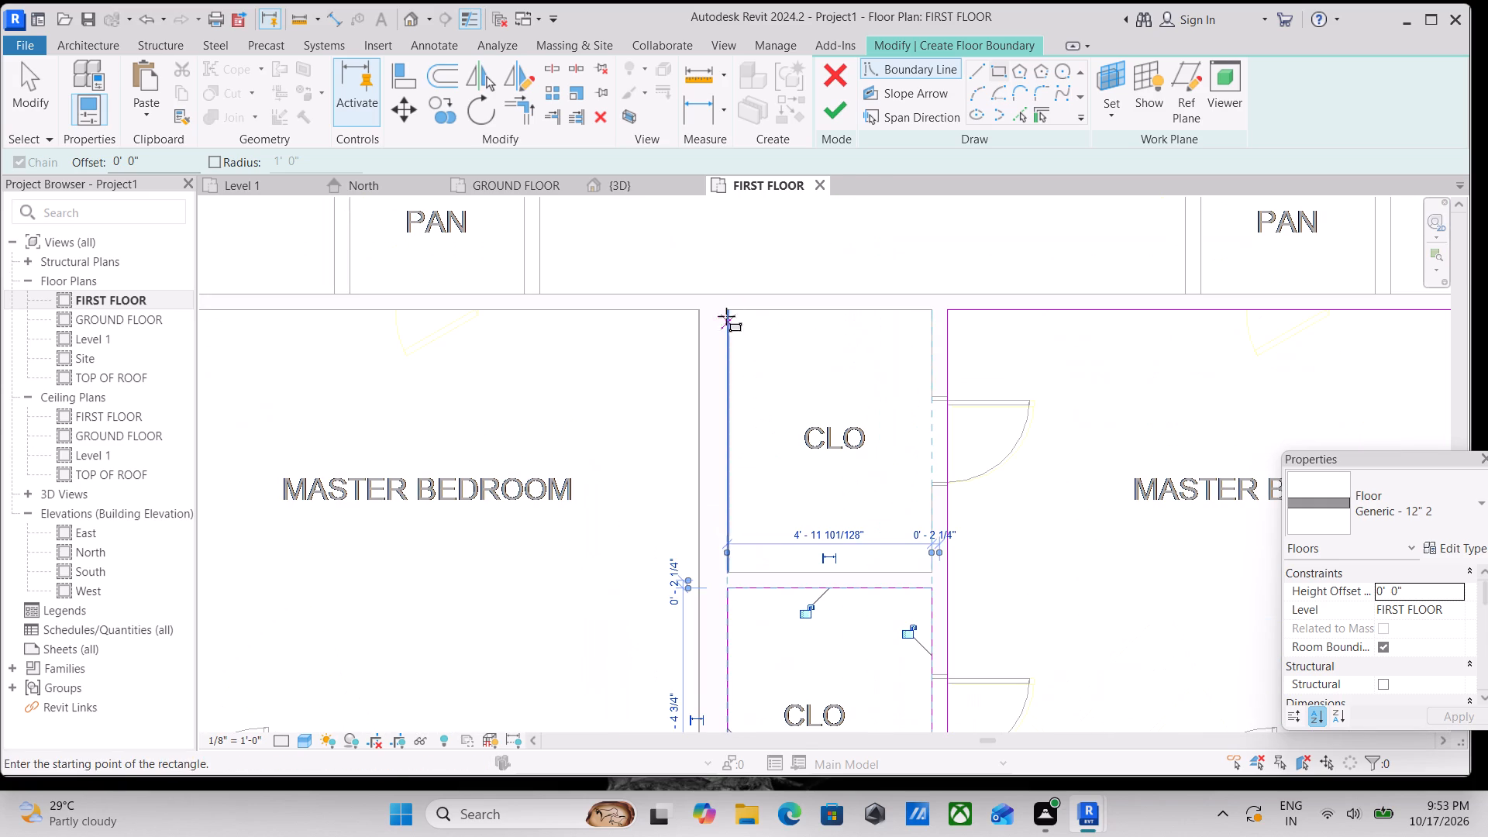
pyautogui.click(725, 309)
pyautogui.moveTo(855, 426); pyautogui.dragTo(770, 349, button='middle')
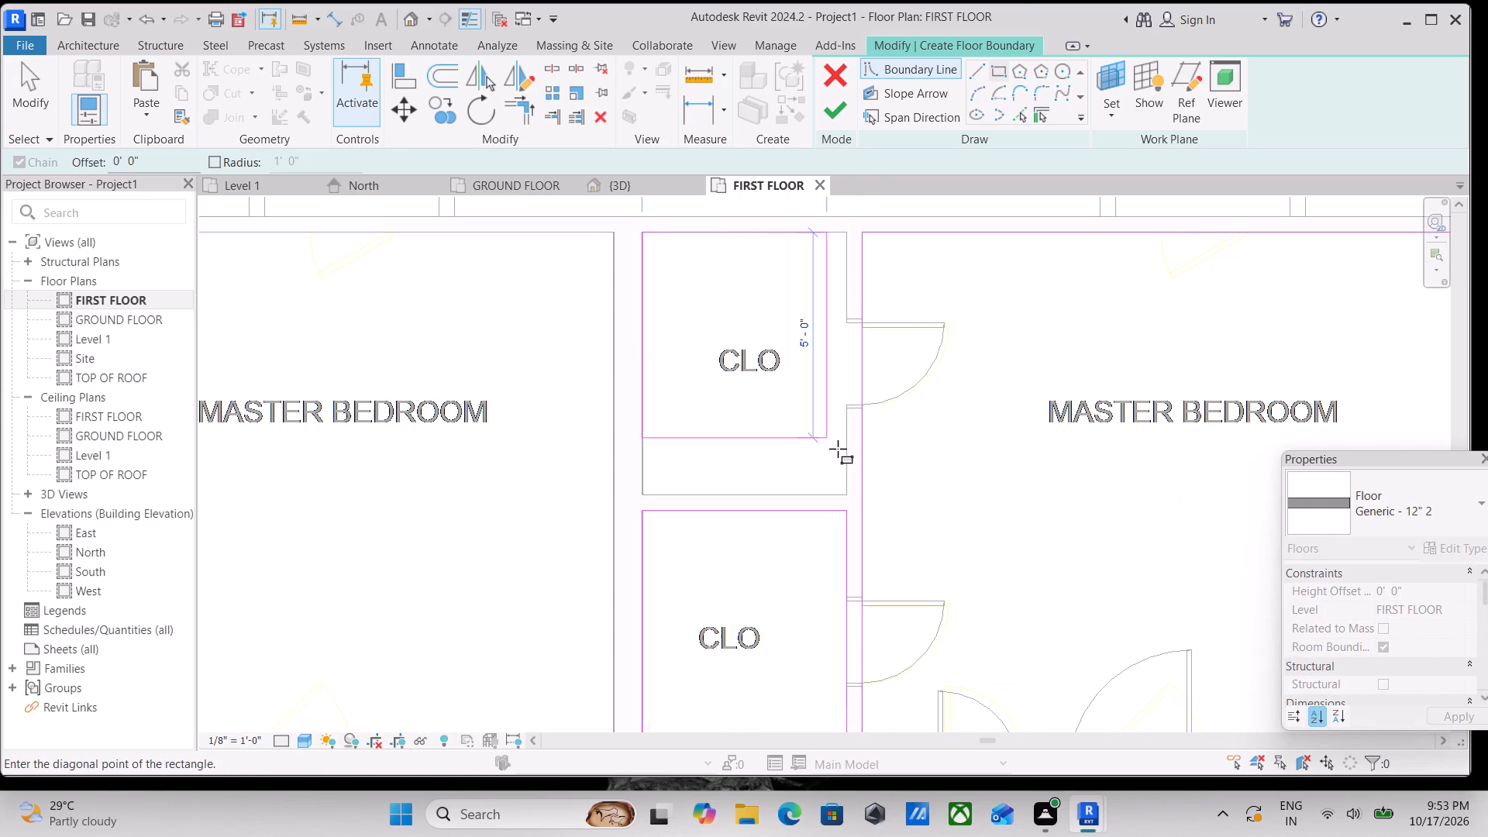
pyautogui.click(843, 500)
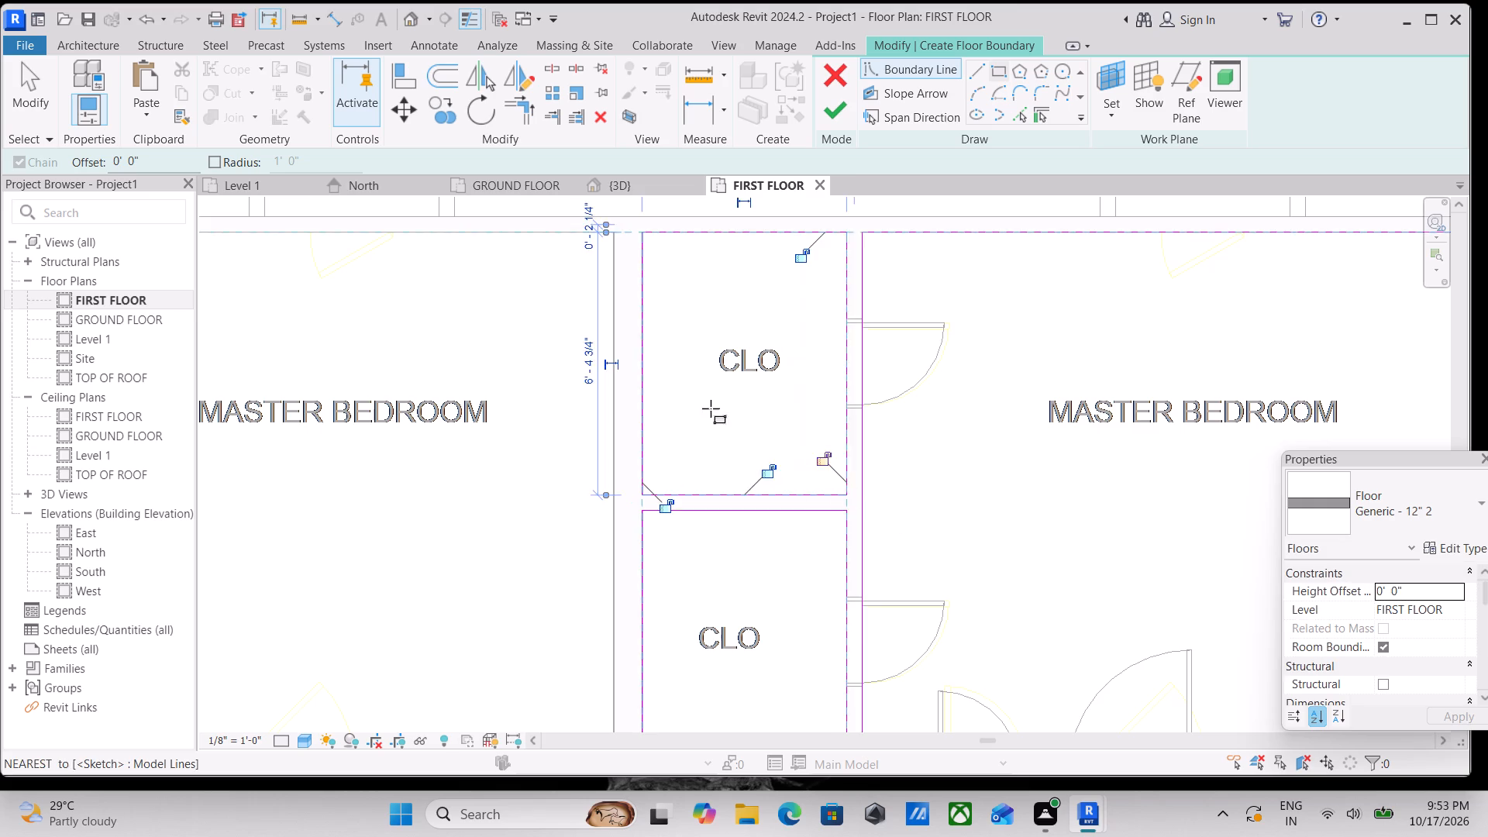
# Sketch a rectangular floor boundary for the left unit's master bedroom, from the upper closet-side corner to the opposite corner above the stairs.
pyautogui.scroll(-3, 704, 401)
pyautogui.moveTo(704, 400); pyautogui.dragTo(852, 405, button='middle')
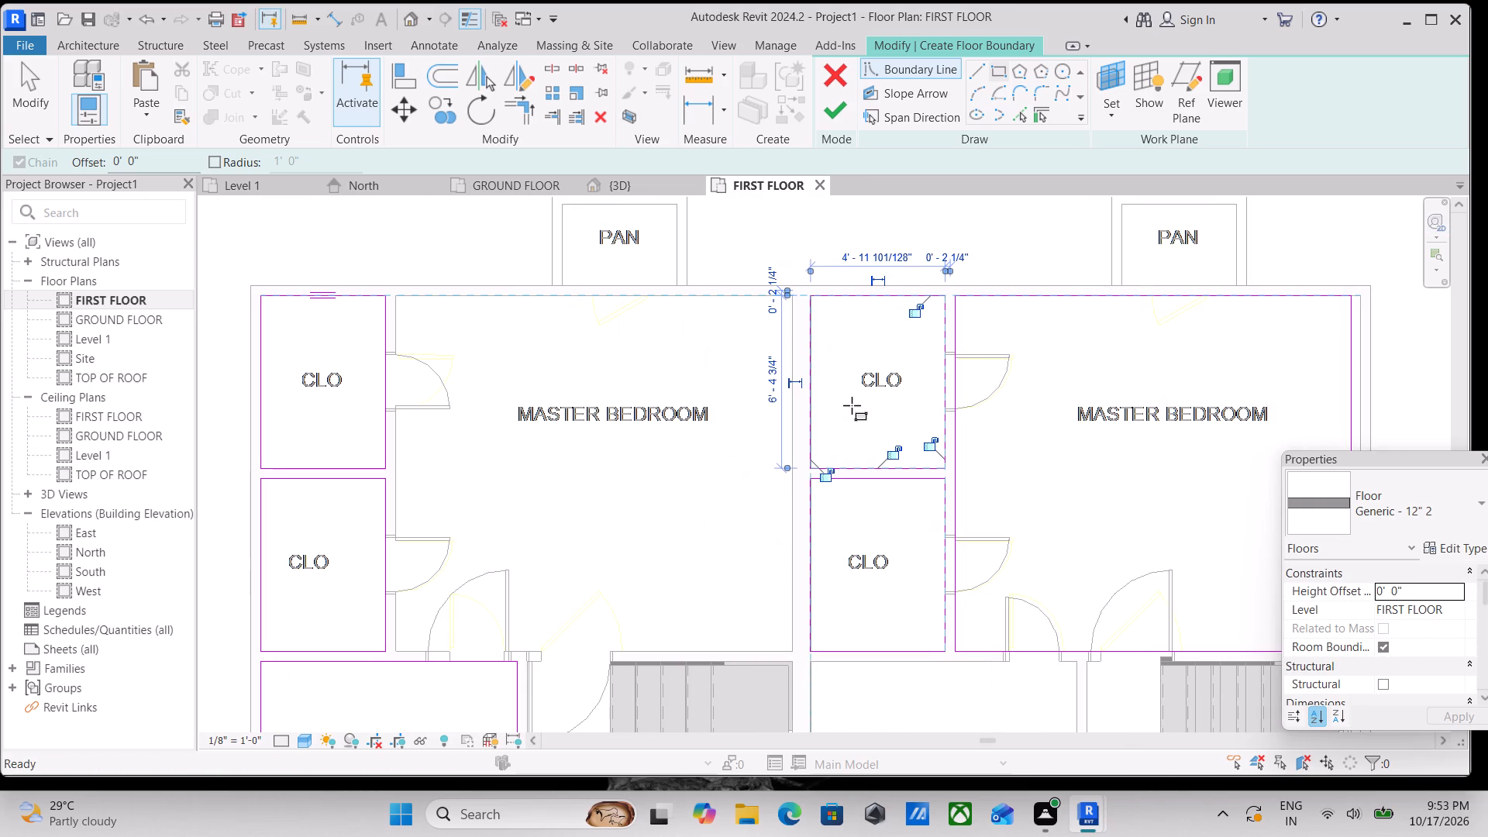
pyautogui.scroll(-2, 618, 340)
pyautogui.moveTo(617, 341); pyautogui.dragTo(673, 337, button='middle')
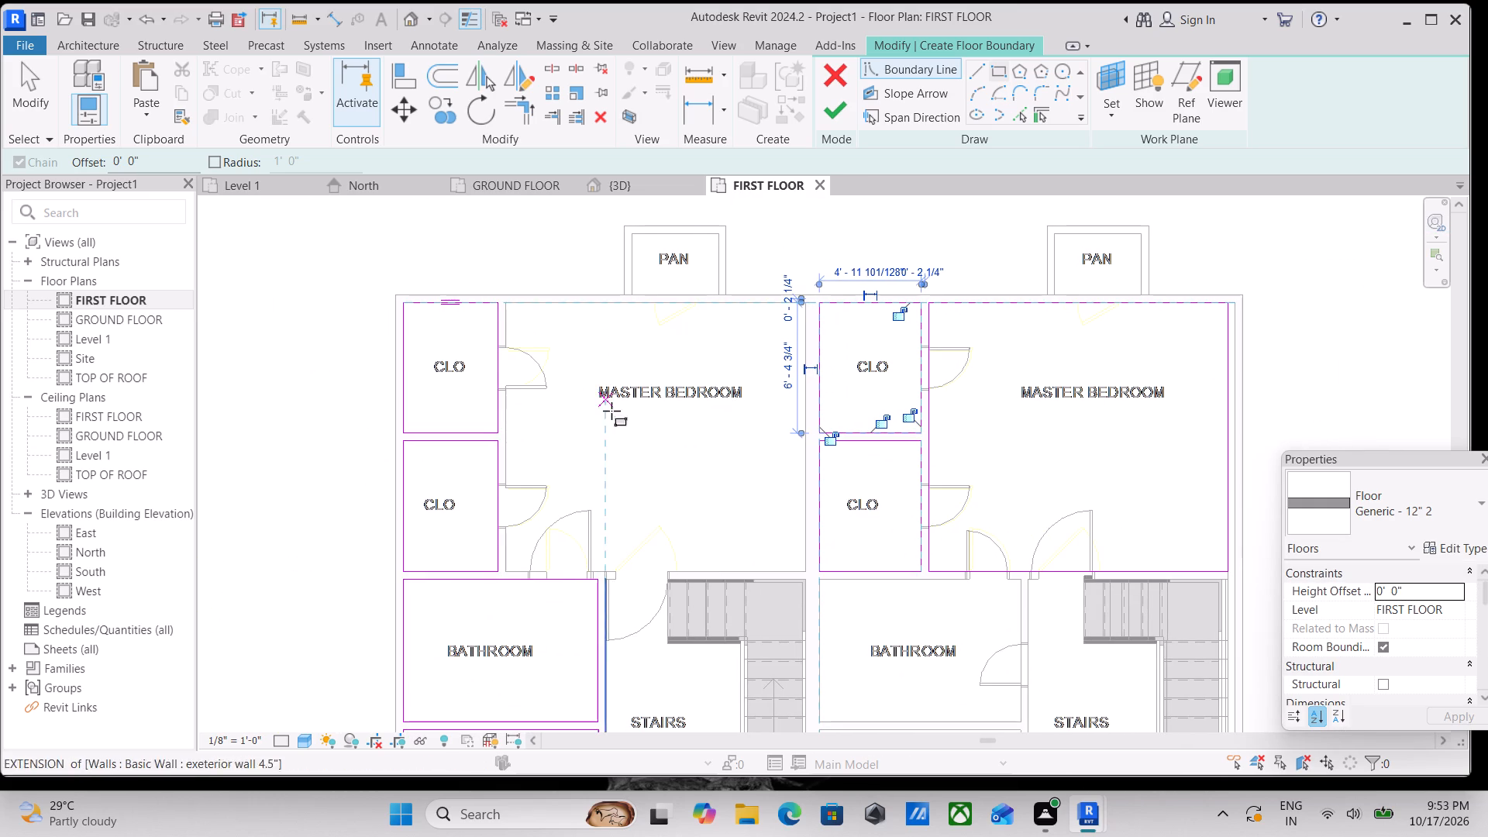
pyautogui.scroll(1, 604, 406)
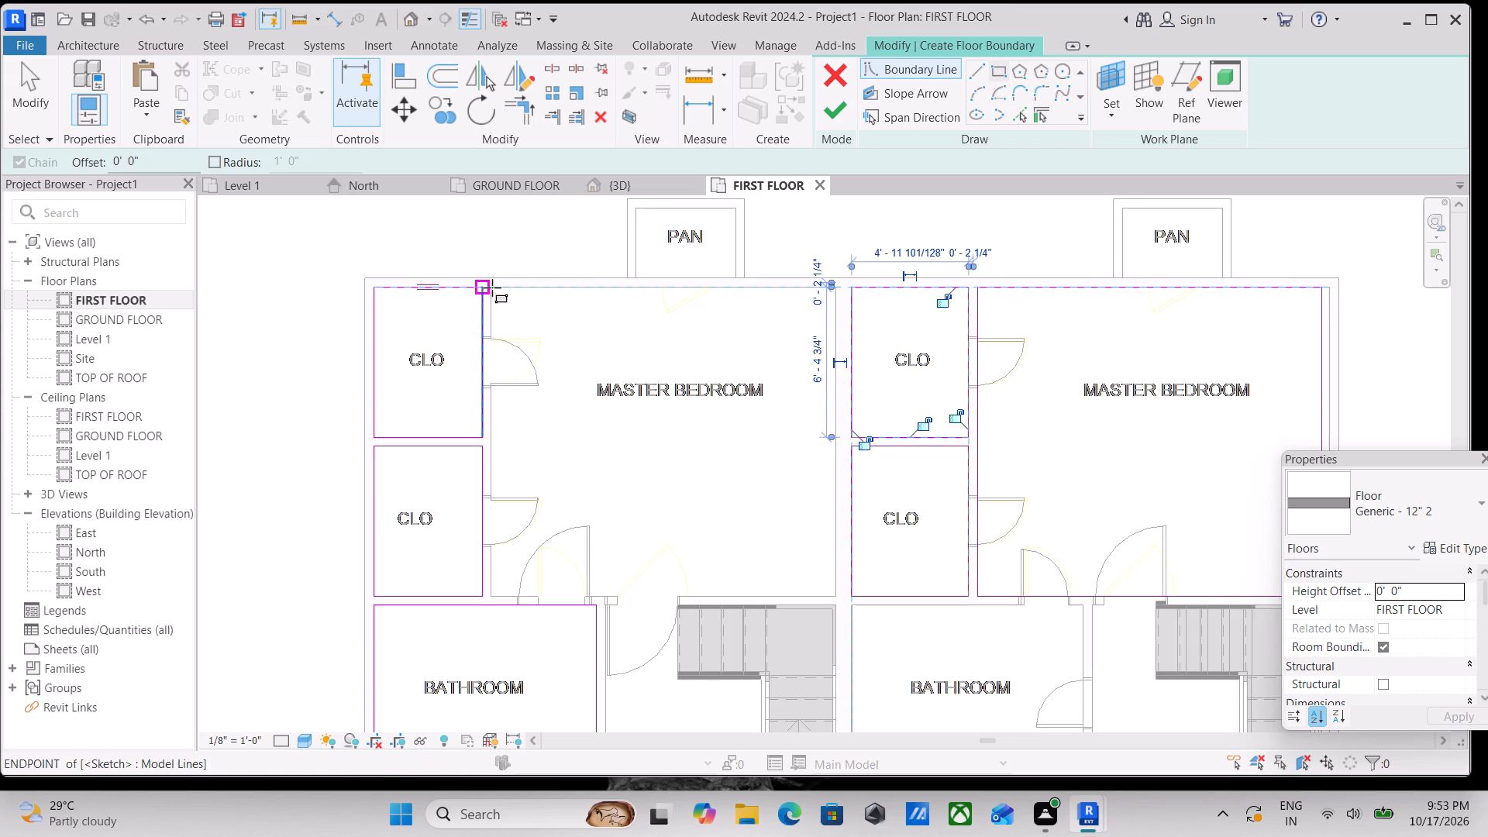
pyautogui.scroll(3, 513, 298)
pyautogui.click(480, 285)
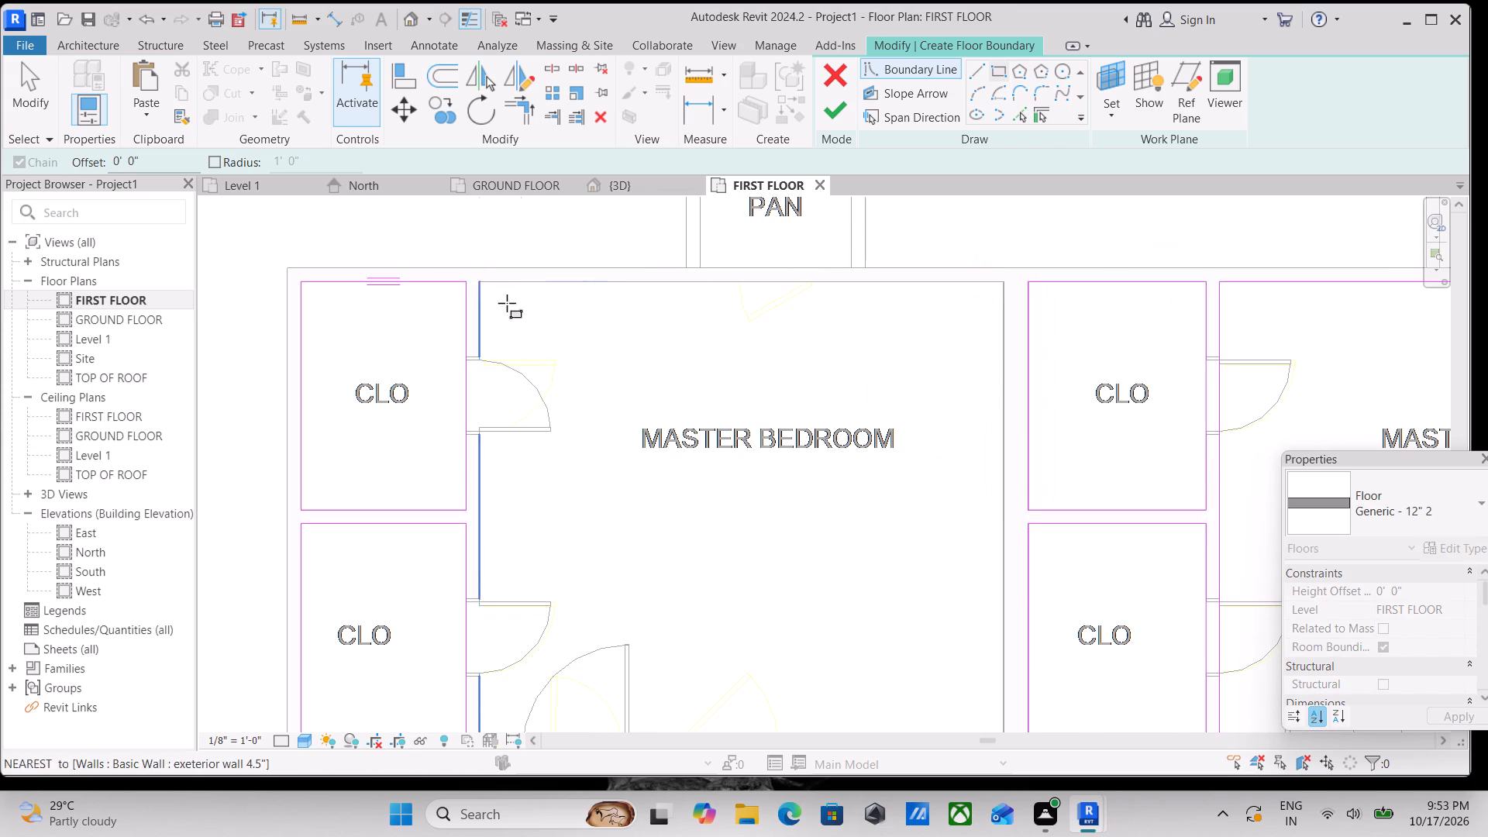
pyautogui.moveTo(708, 477); pyautogui.dragTo(542, 336, button='middle')
pyautogui.moveTo(736, 520); pyautogui.dragTo(656, 390, button='middle')
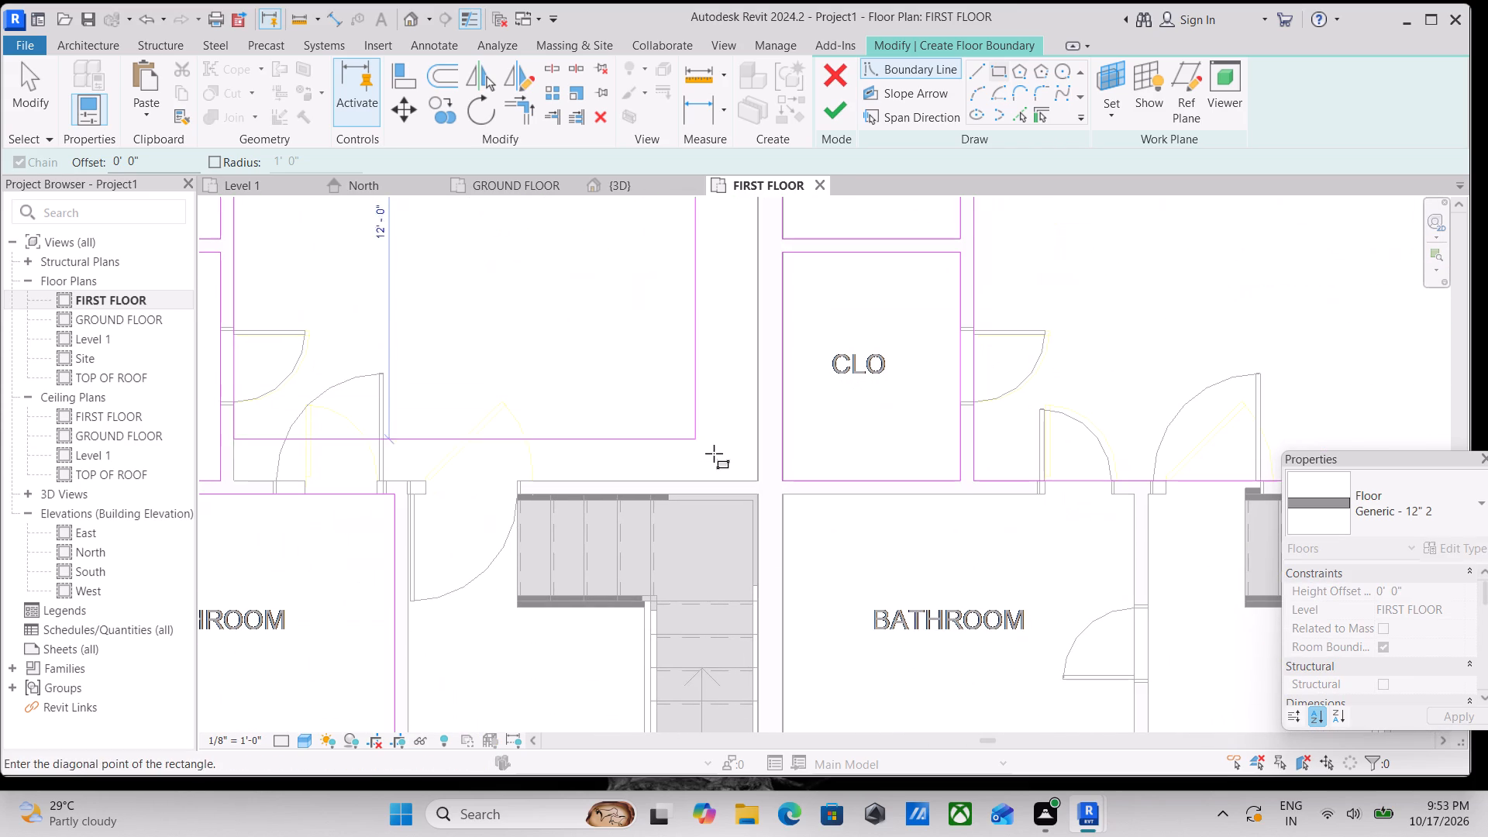
pyautogui.click(762, 481)
# Sketch a rectangular floor boundary inside the right unit's second bathroom beside the stairs, 7' 5" deep, ending at the door-side corner.
pyautogui.scroll(-4, 698, 405)
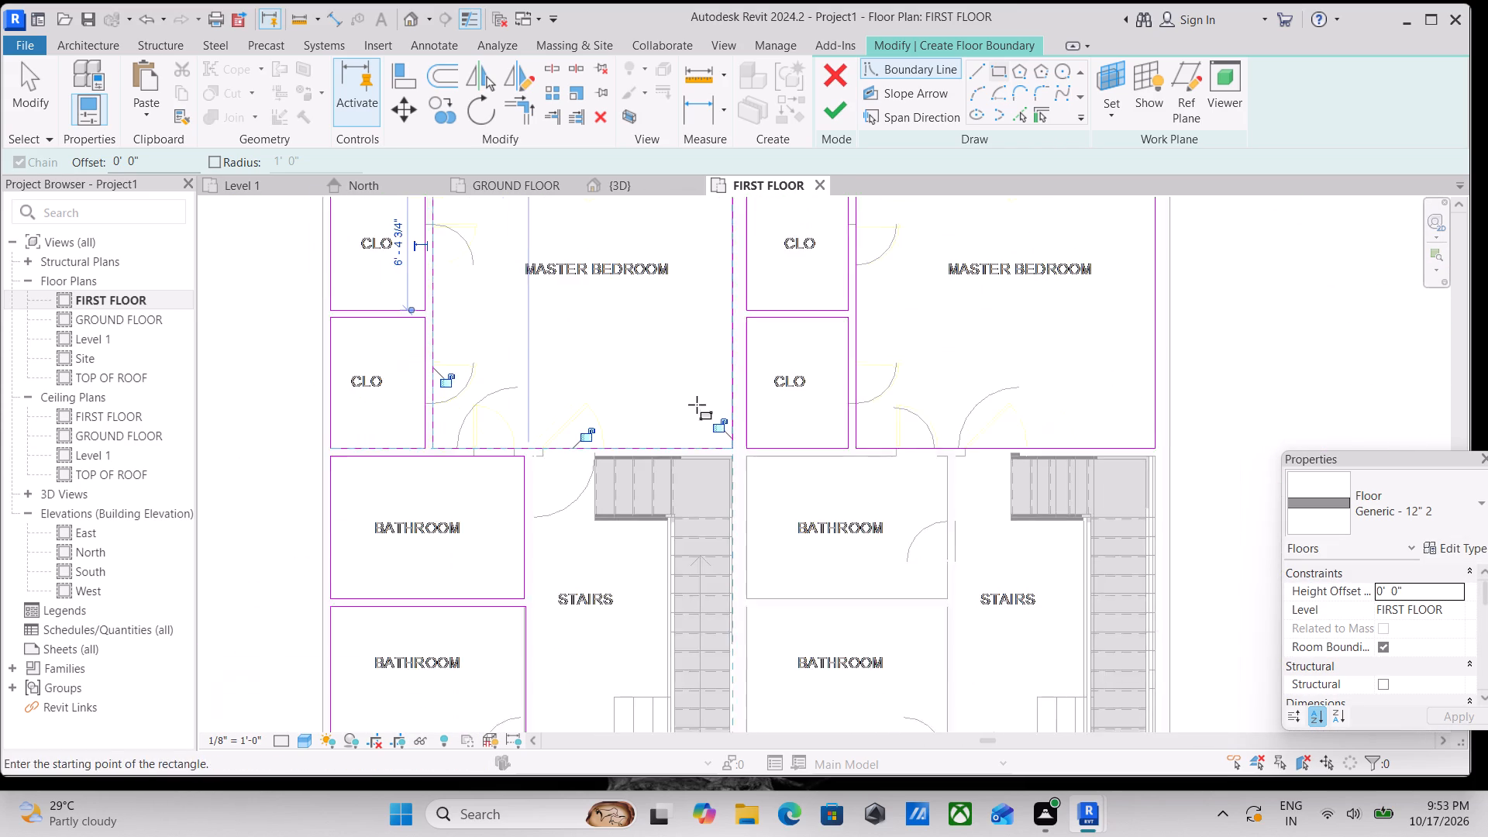
pyautogui.moveTo(694, 402); pyautogui.dragTo(694, 281, button='middle')
pyautogui.scroll(-1, 629, 462)
pyautogui.moveTo(629, 453); pyautogui.dragTo(670, 329, button='middle')
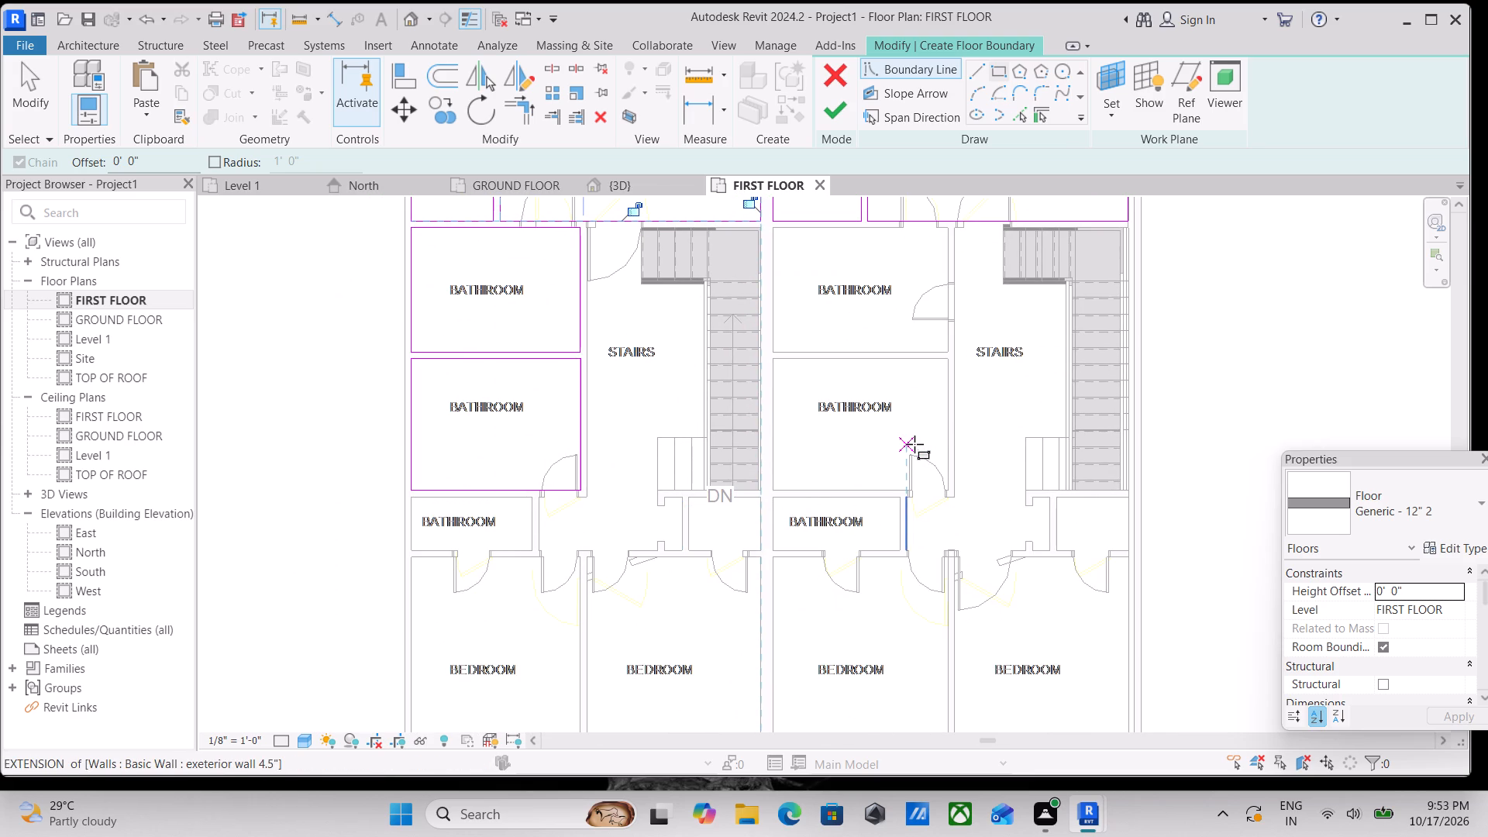
pyautogui.scroll(2, 914, 444)
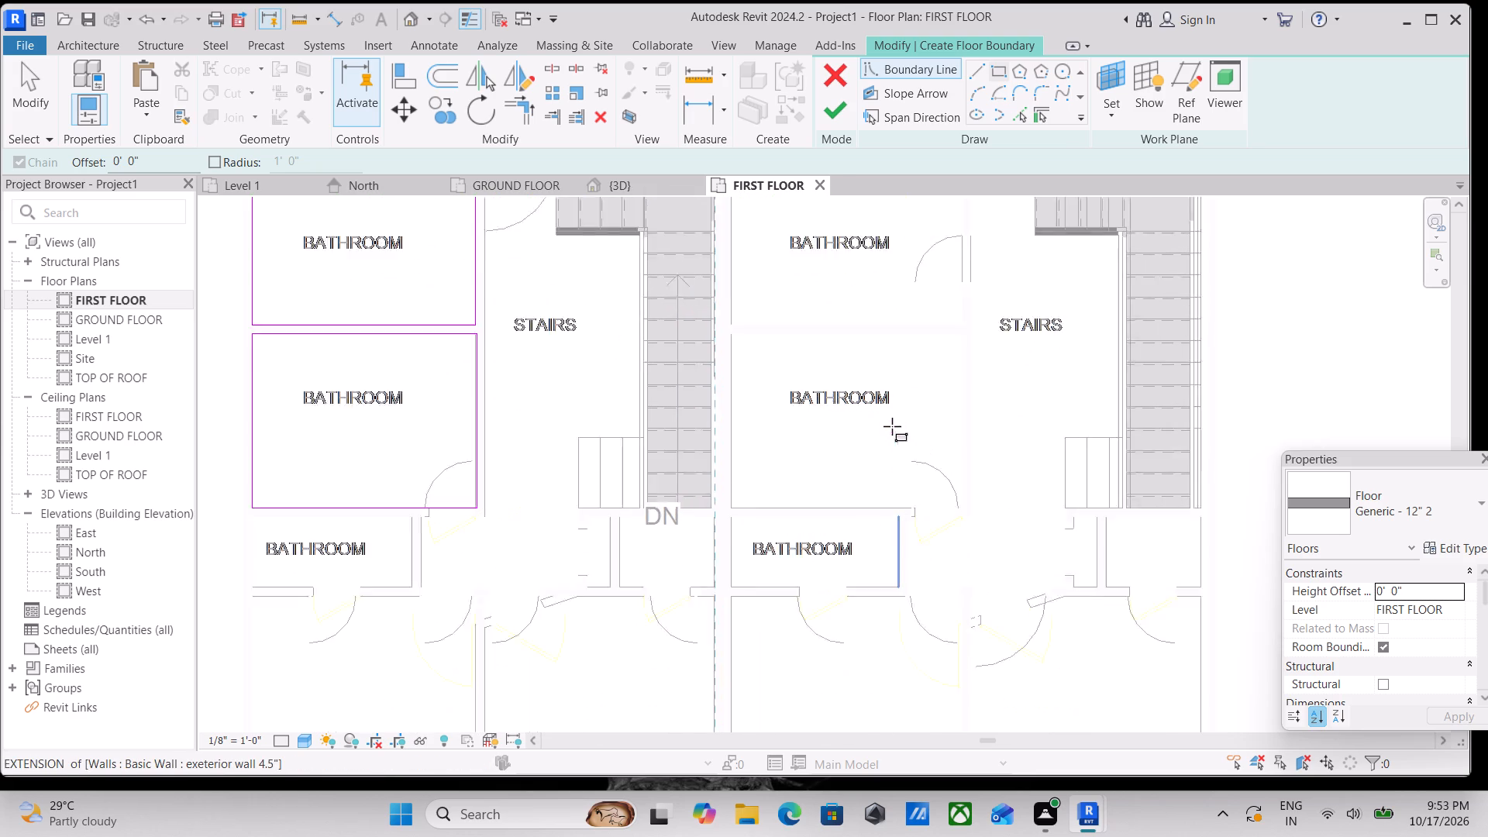
pyautogui.scroll(1, 892, 426)
pyautogui.click(708, 325)
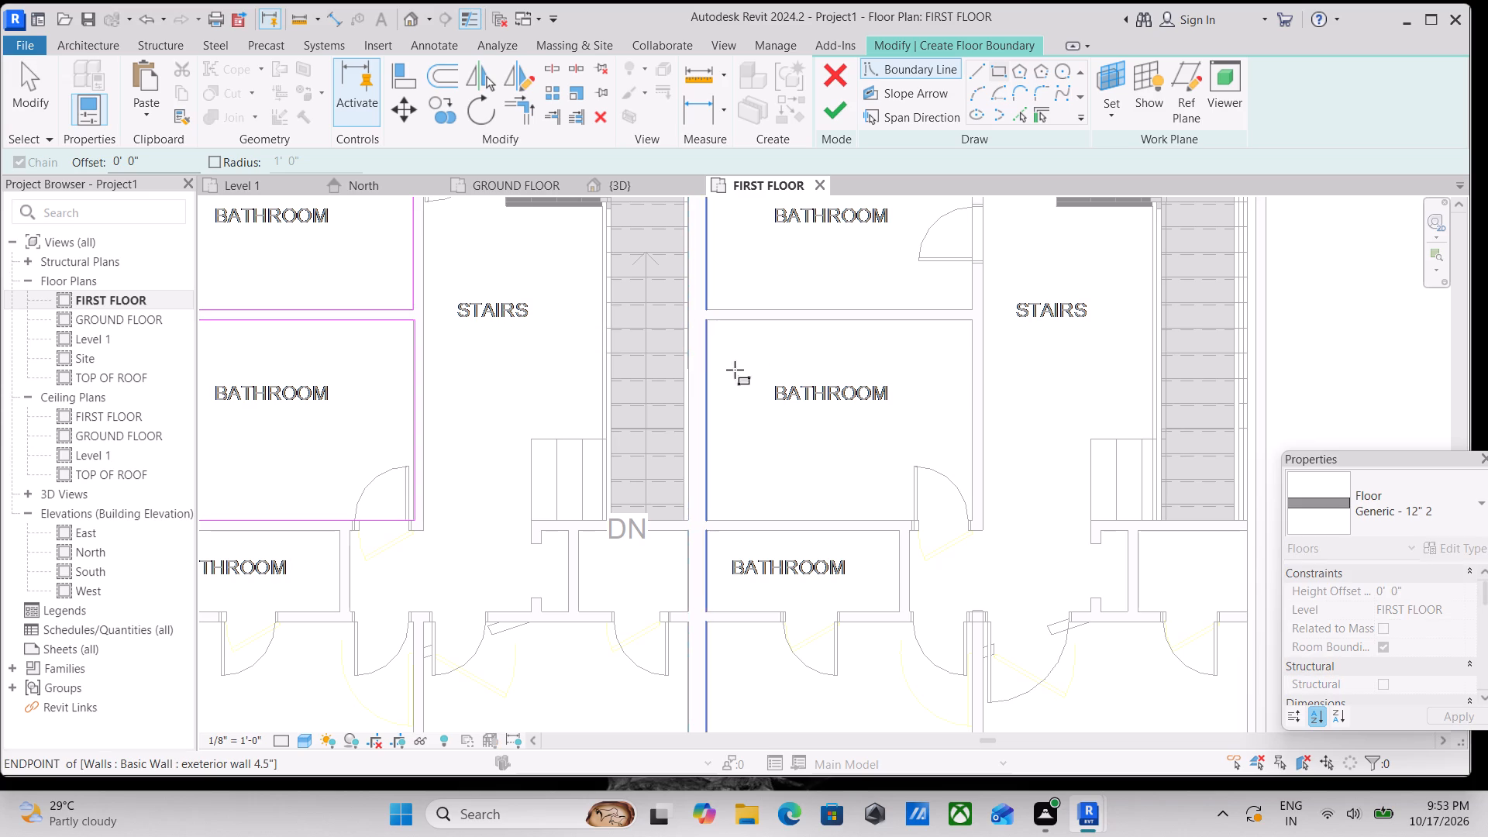
pyautogui.moveTo(896, 482); pyautogui.dragTo(828, 446, button='middle')
pyautogui.scroll(2, 911, 484)
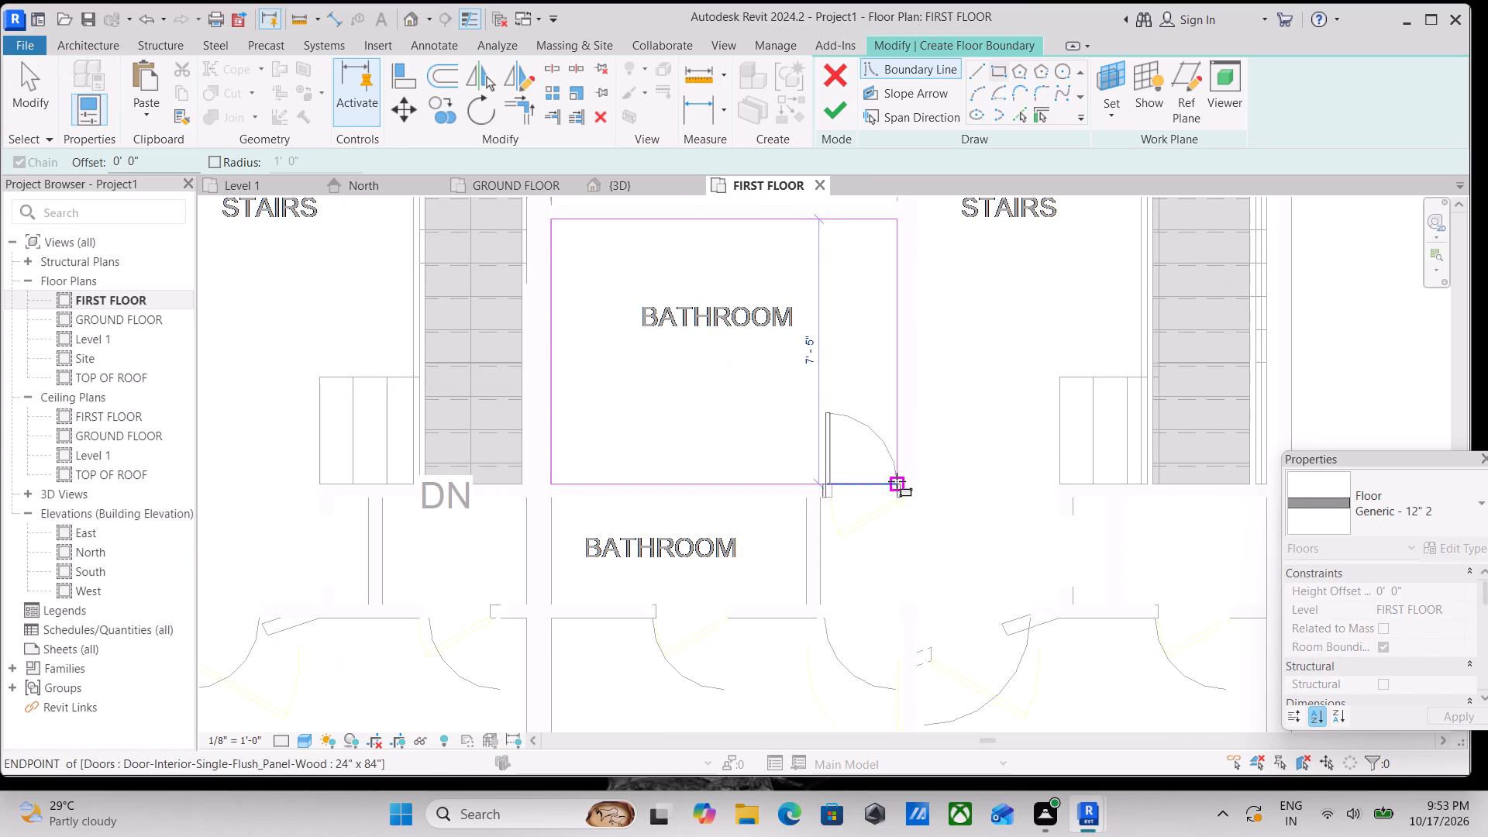
pyautogui.scroll(3, 909, 486)
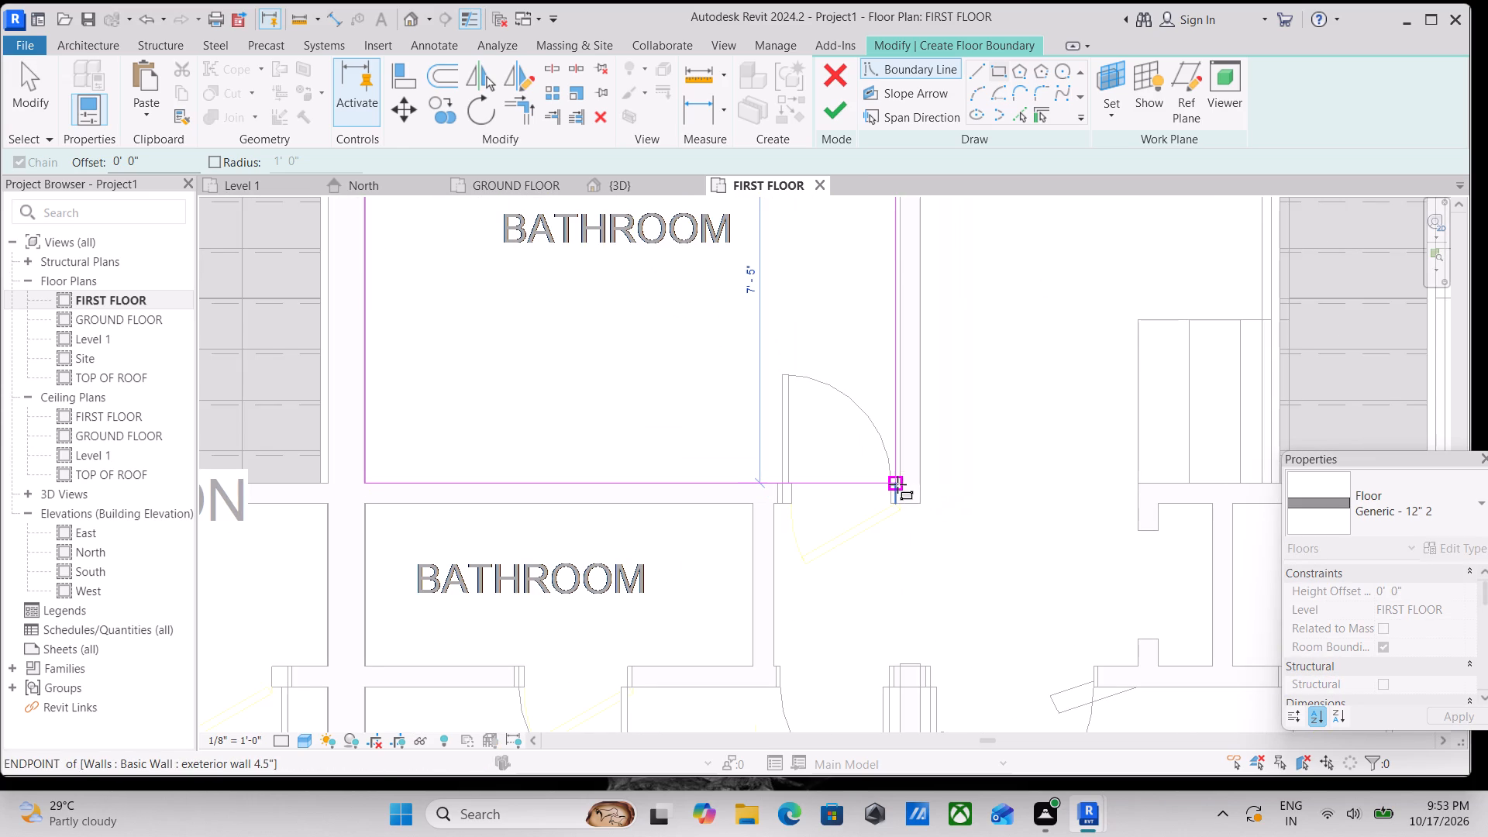
pyautogui.scroll(1, 897, 484)
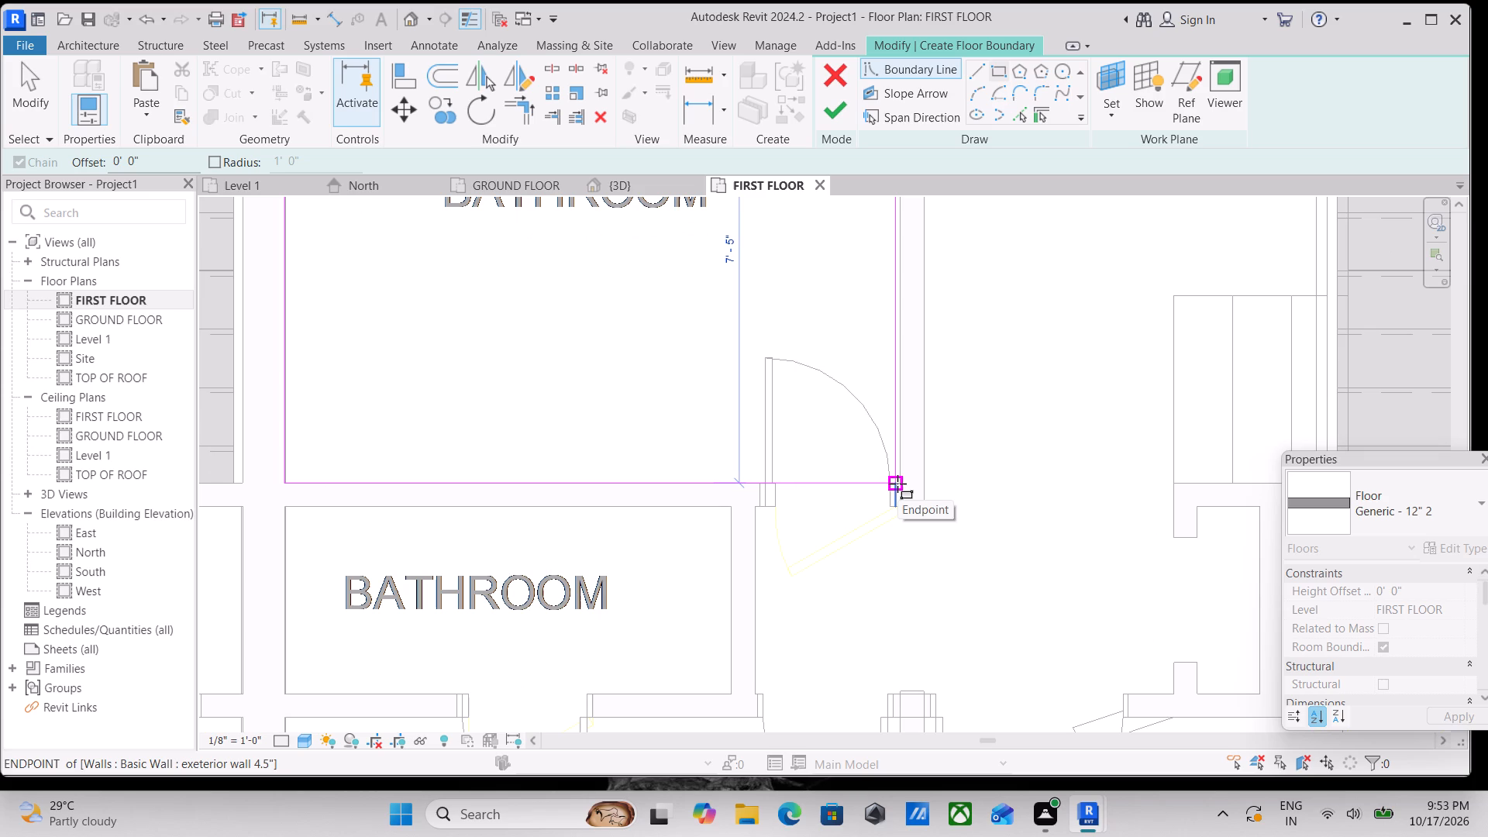
pyautogui.scroll(2, 897, 484)
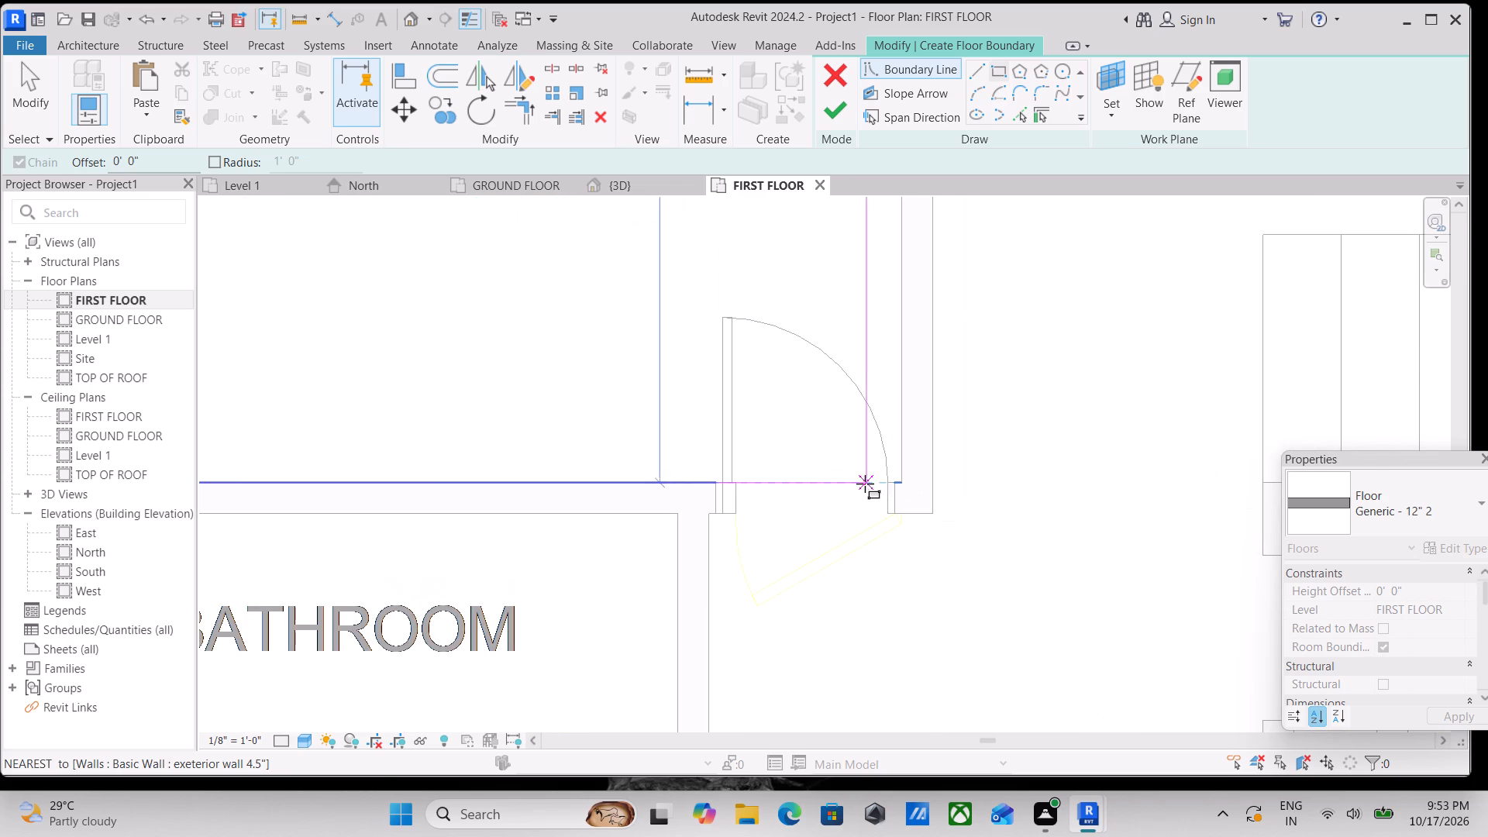
pyautogui.scroll(7, 908, 485)
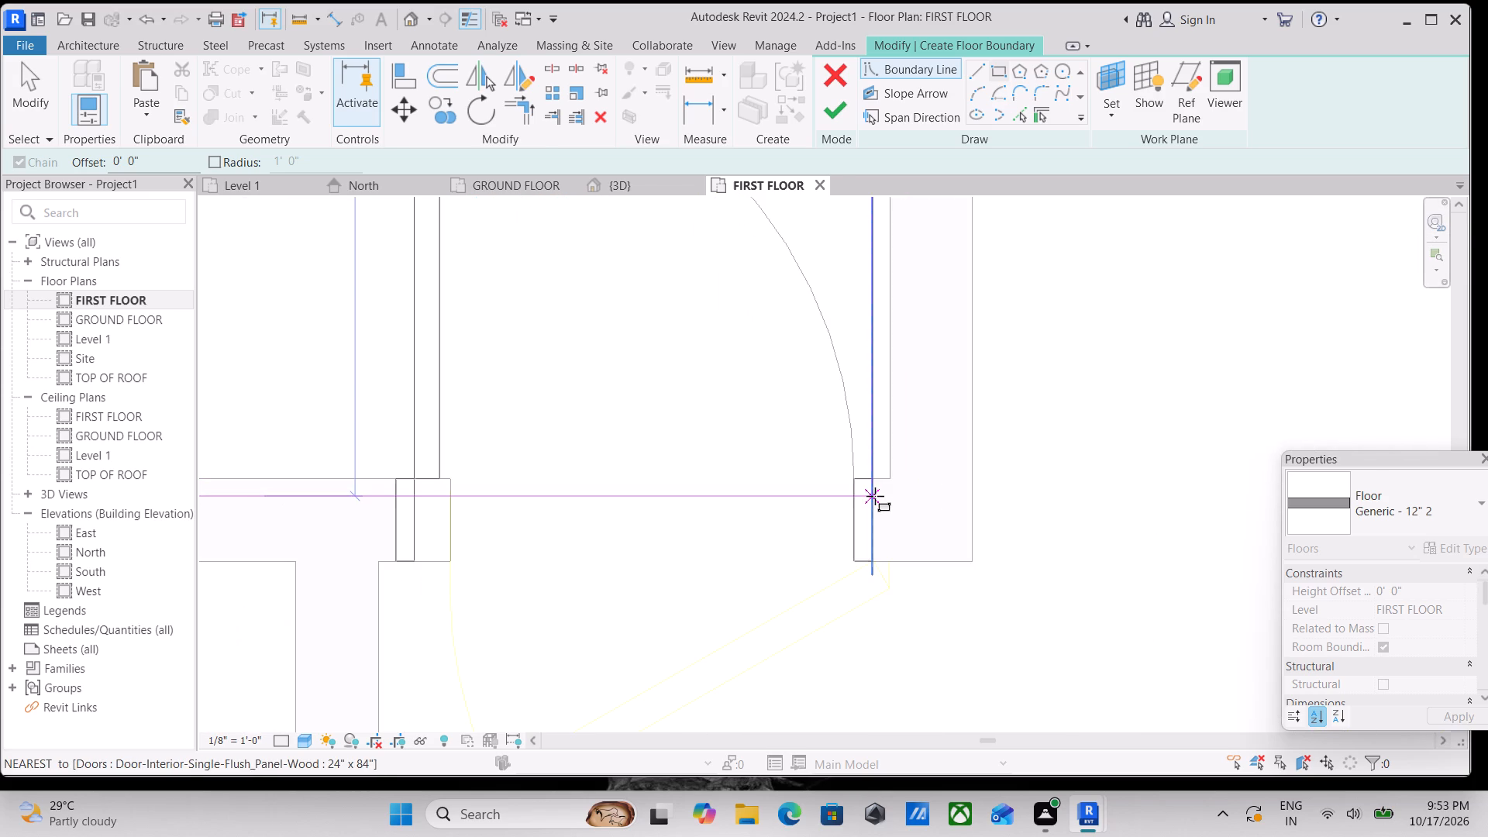
pyautogui.click(887, 476)
# Sketch a rectangular floor boundary inside the right unit's upper bathroom, directly below the closet, about 9' 10" wide and 7' 0" deep.
pyautogui.scroll(-4, 784, 486)
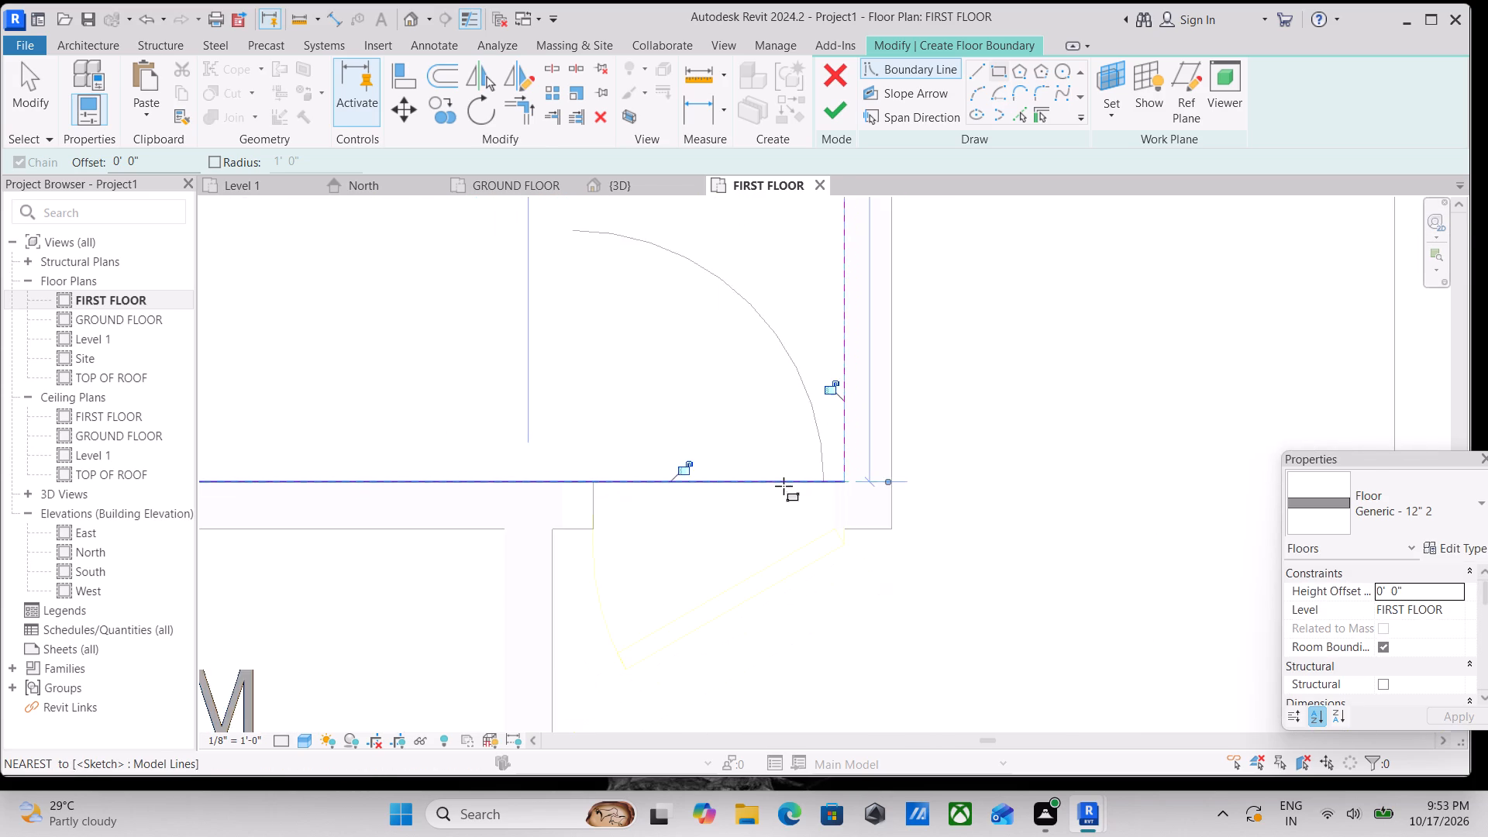
pyautogui.scroll(-4, 784, 486)
pyautogui.moveTo(785, 496); pyautogui.dragTo(826, 705, button='middle')
pyautogui.scroll(-5, 775, 516)
pyautogui.moveTo(775, 515); pyautogui.dragTo(801, 633, button='middle')
pyautogui.scroll(4, 808, 606)
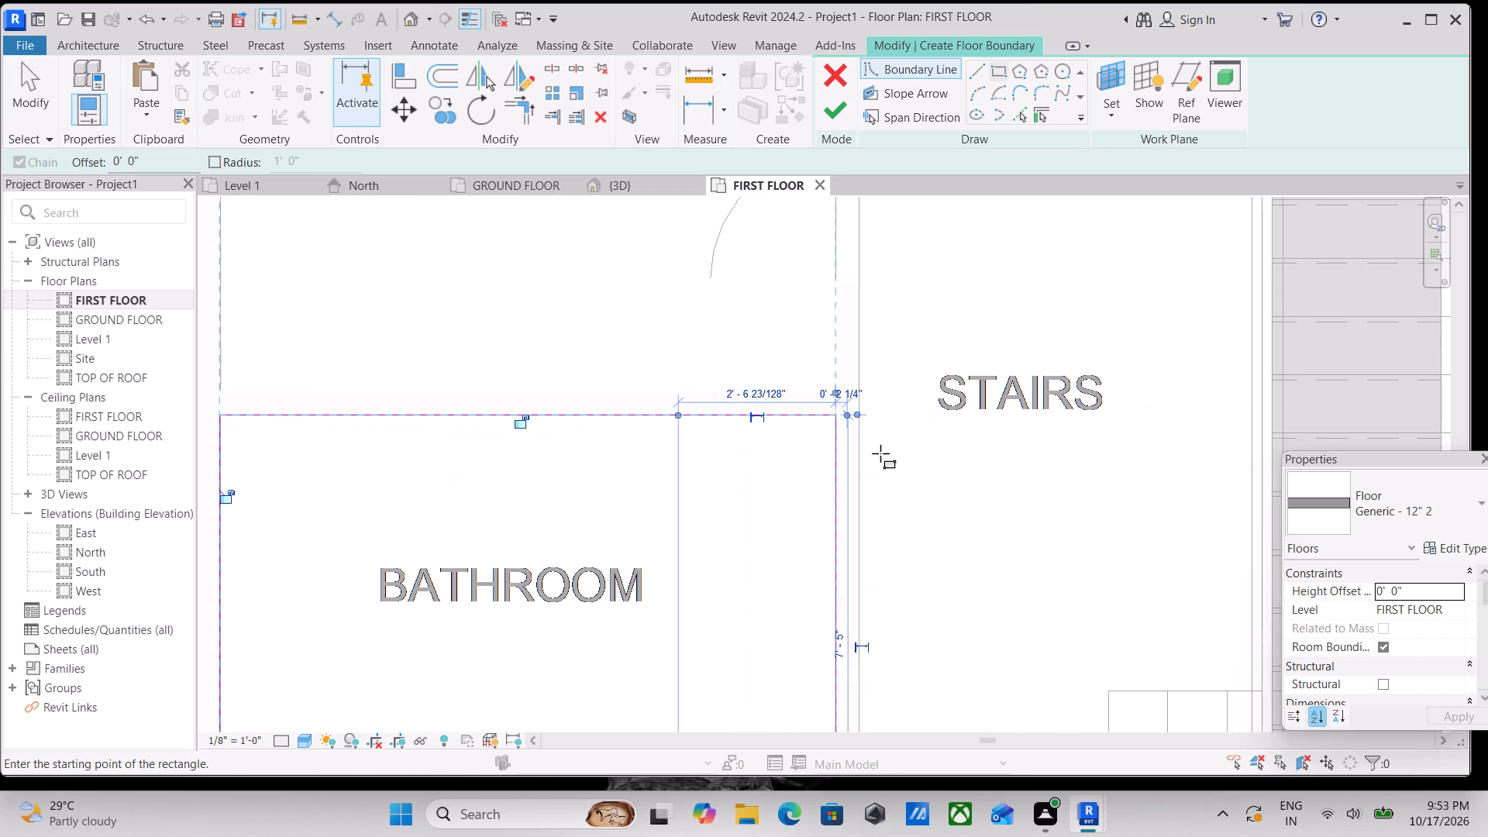
pyautogui.scroll(4, 883, 443)
pyautogui.scroll(-3, 564, 425)
pyautogui.moveTo(611, 460); pyautogui.dragTo(1169, 781, button='middle')
pyautogui.scroll(-6, 923, 642)
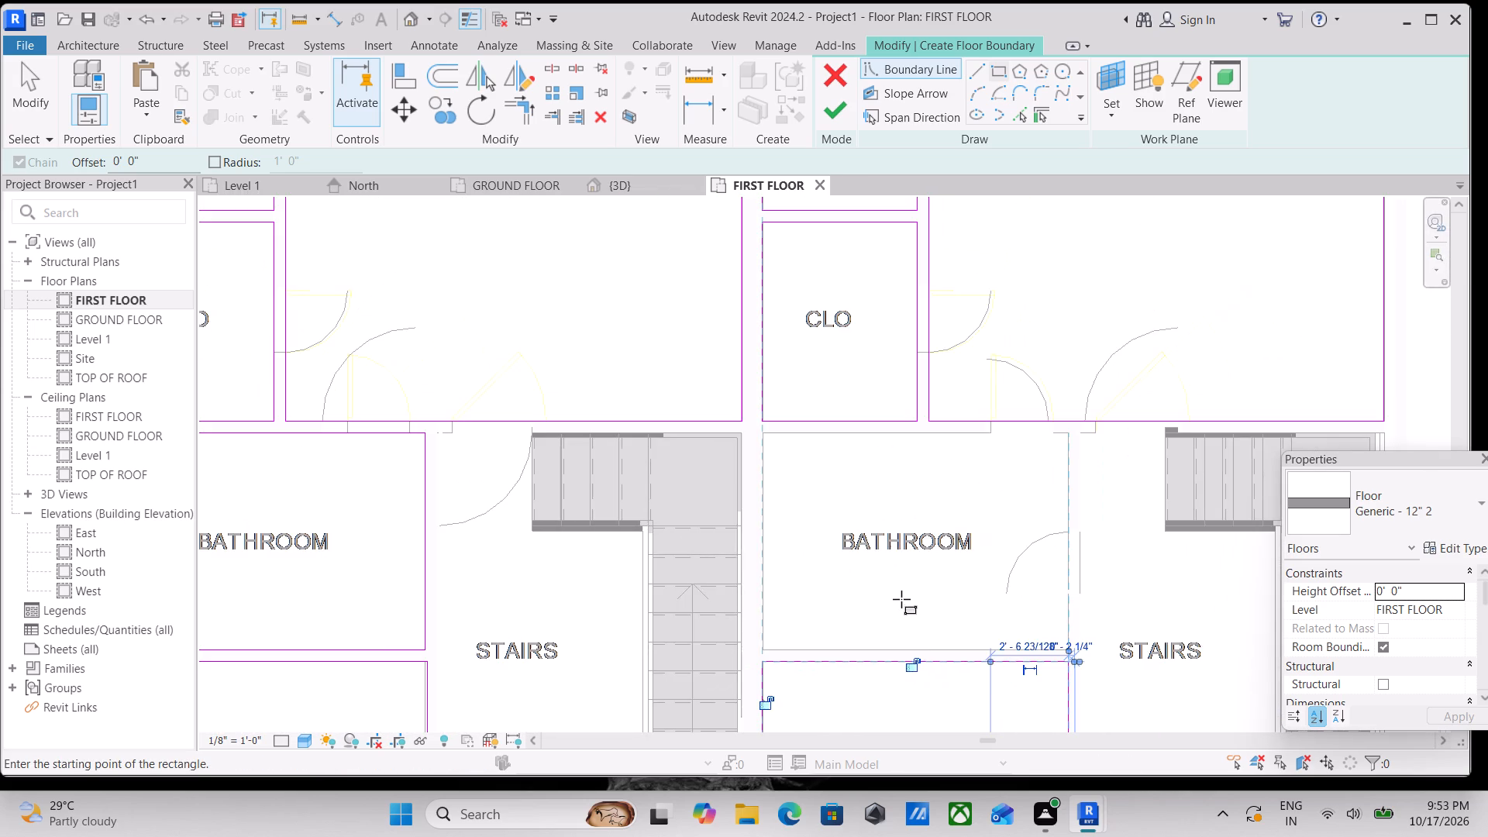
pyautogui.scroll(4, 771, 682)
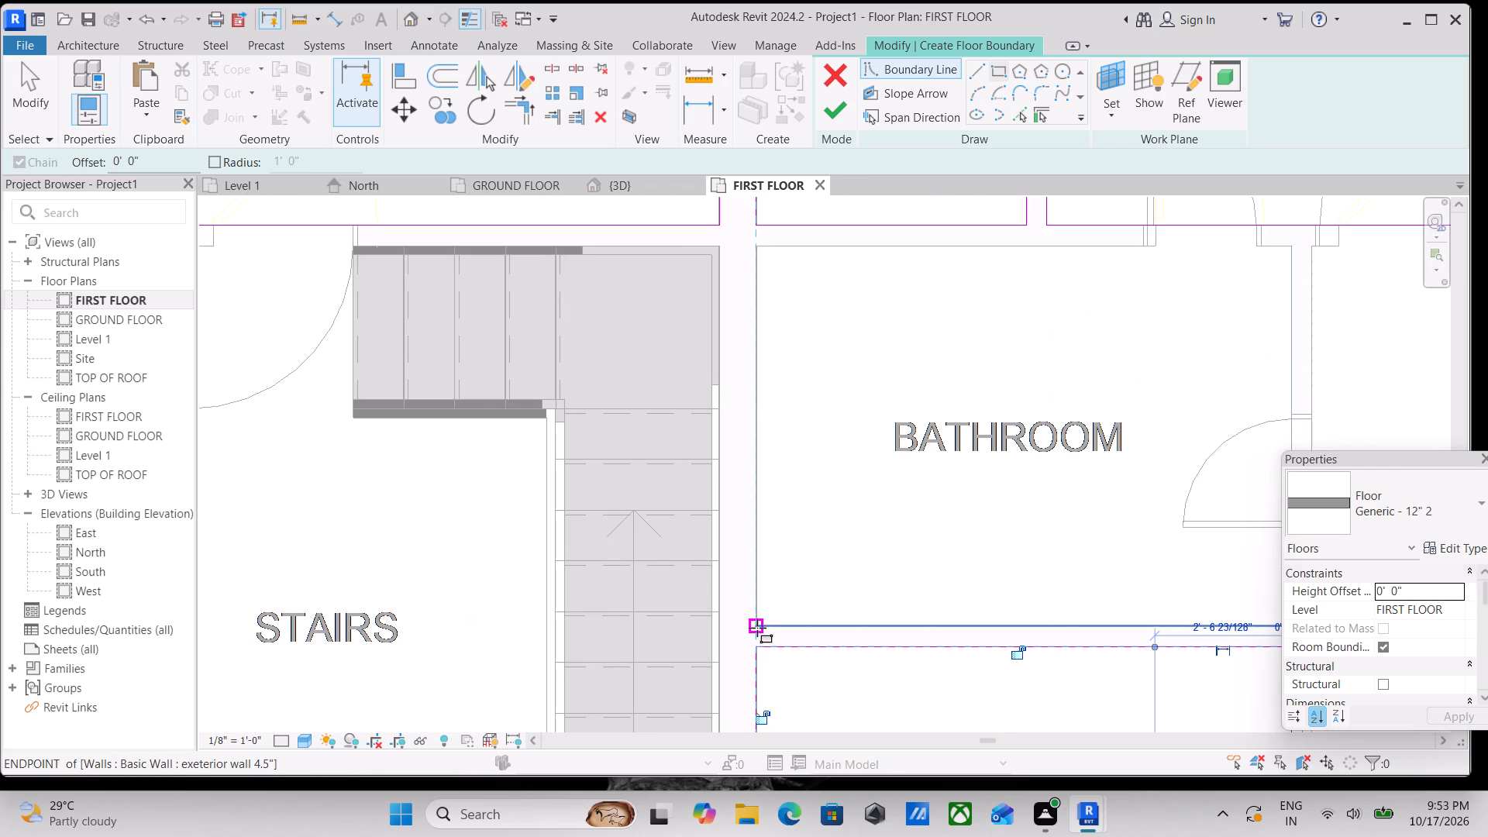
pyautogui.click(757, 628)
pyautogui.moveTo(875, 467); pyautogui.dragTo(576, 532, button='middle')
pyautogui.moveTo(866, 490); pyautogui.dragTo(716, 515, button='middle')
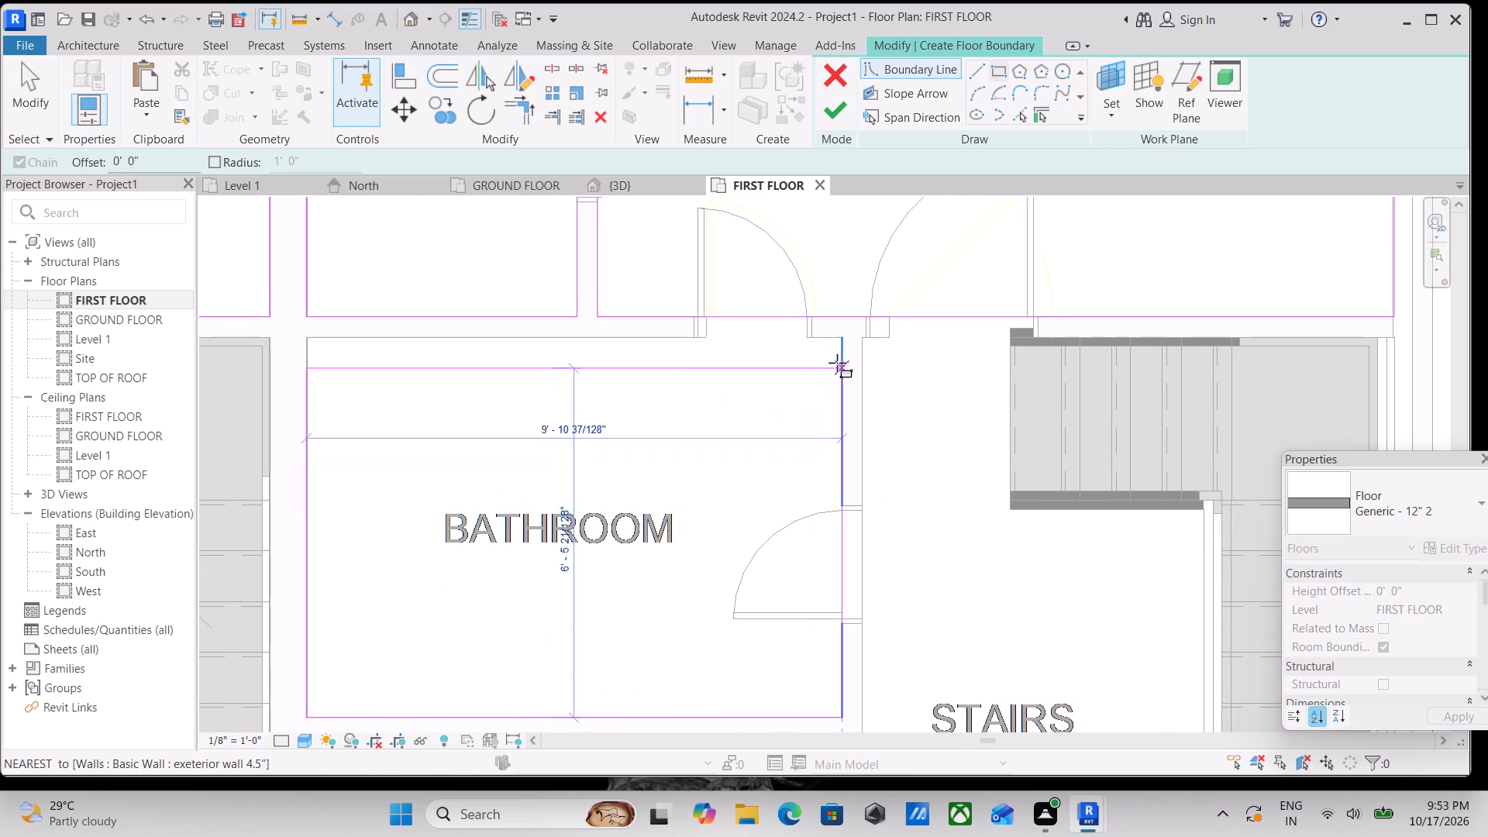
pyautogui.click(848, 335)
# Sketch a rectangular floor boundary inside the left unit's outer bedroom, 12' 2" deep, from the lower exterior corner to the door-side corner.
pyautogui.scroll(-3, 746, 418)
pyautogui.scroll(-7, 639, 427)
pyautogui.moveTo(622, 491); pyautogui.dragTo(1006, 338, button='middle')
pyautogui.scroll(2, 766, 605)
pyautogui.moveTo(680, 604); pyautogui.dragTo(684, 573, button='middle')
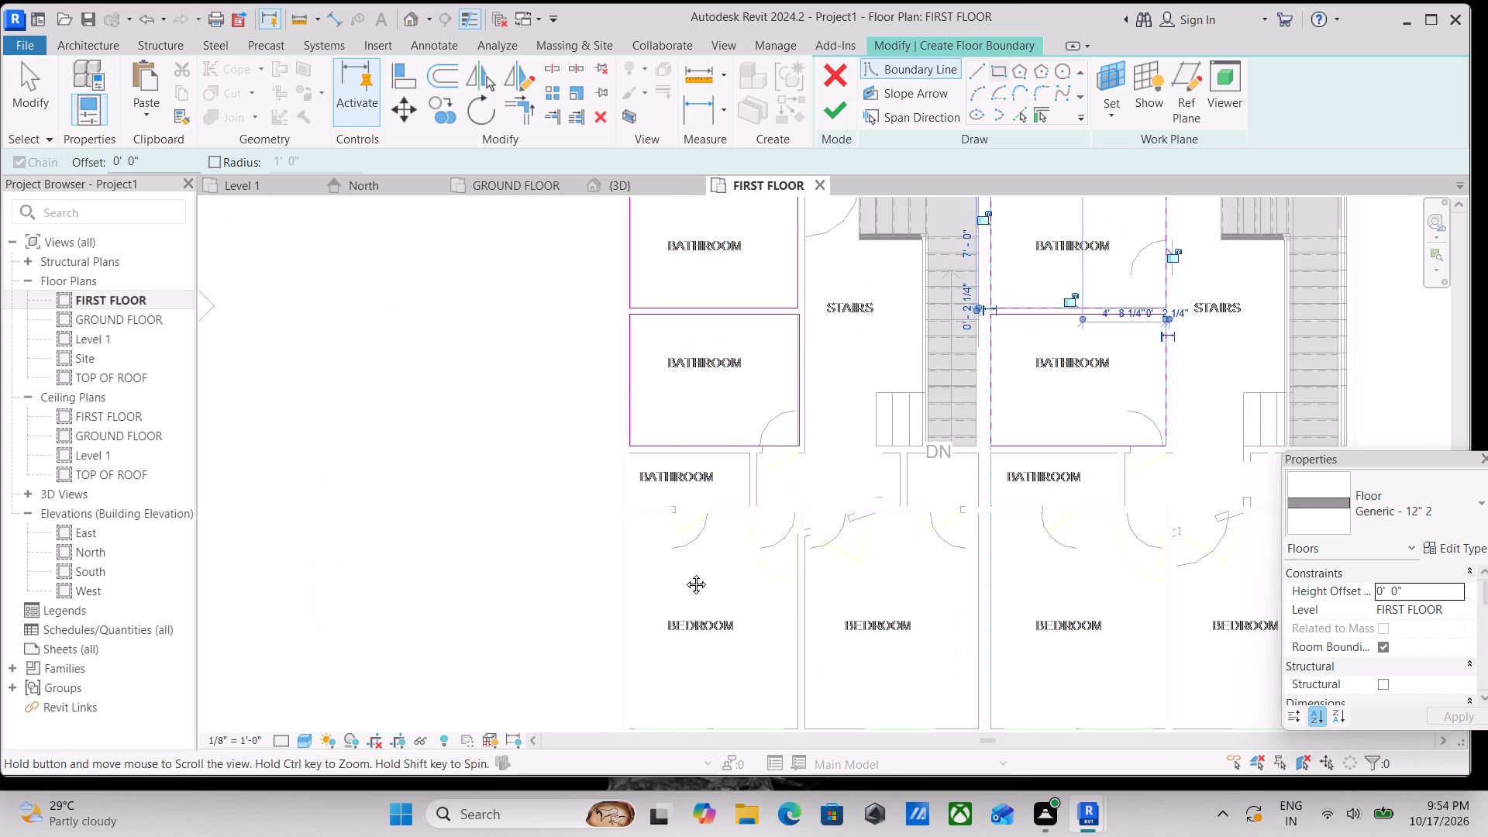
pyautogui.moveTo(684, 573); pyautogui.dragTo(715, 418, button='middle')
pyautogui.scroll(7, 678, 548)
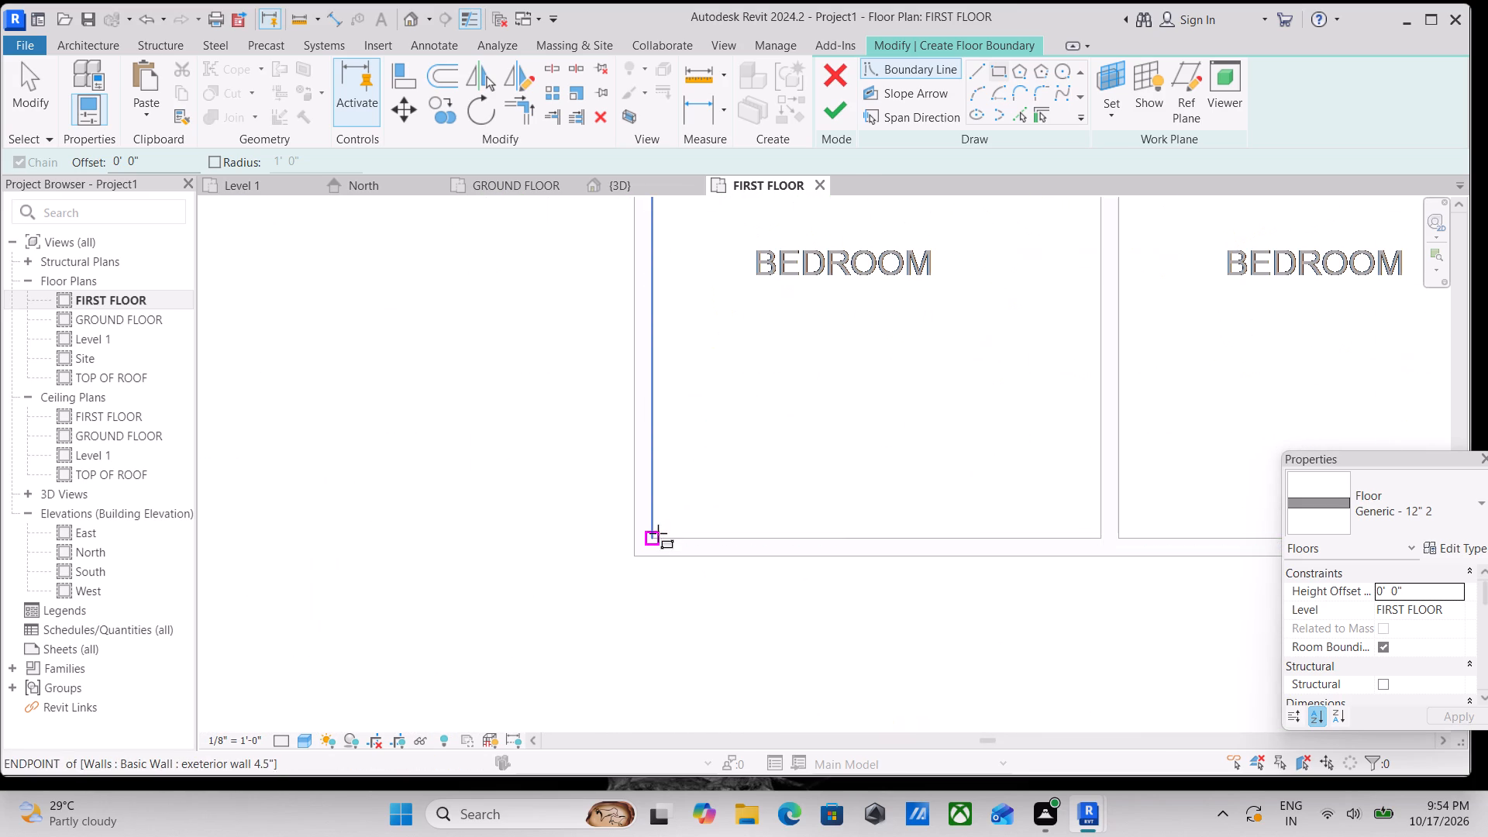
pyautogui.click(658, 533)
pyautogui.moveTo(753, 405); pyautogui.dragTo(601, 646, button='middle')
pyautogui.scroll(-1, 760, 476)
pyautogui.moveTo(759, 479); pyautogui.dragTo(712, 656, button='middle')
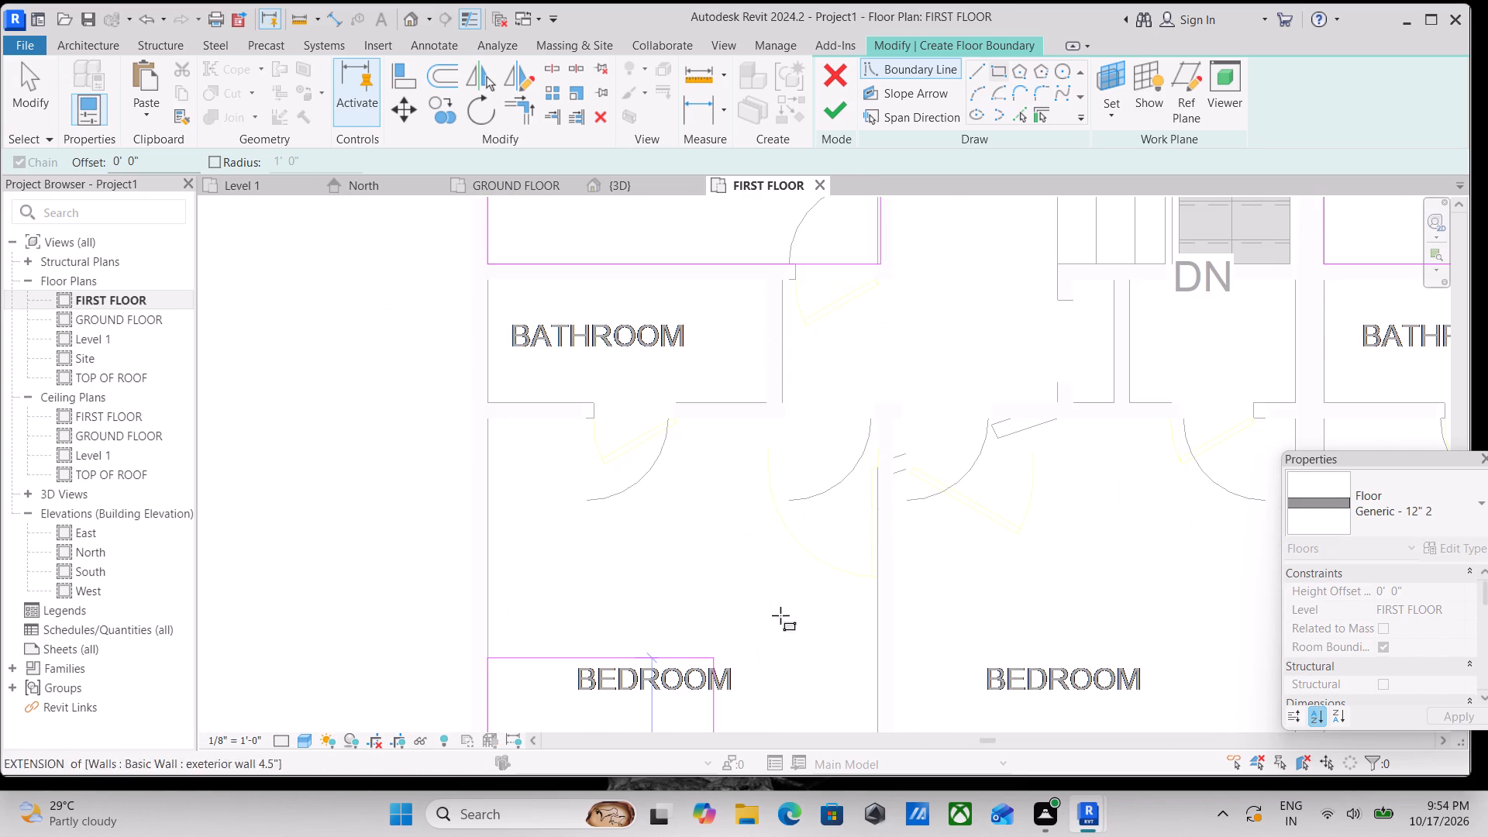
pyautogui.scroll(3, 877, 422)
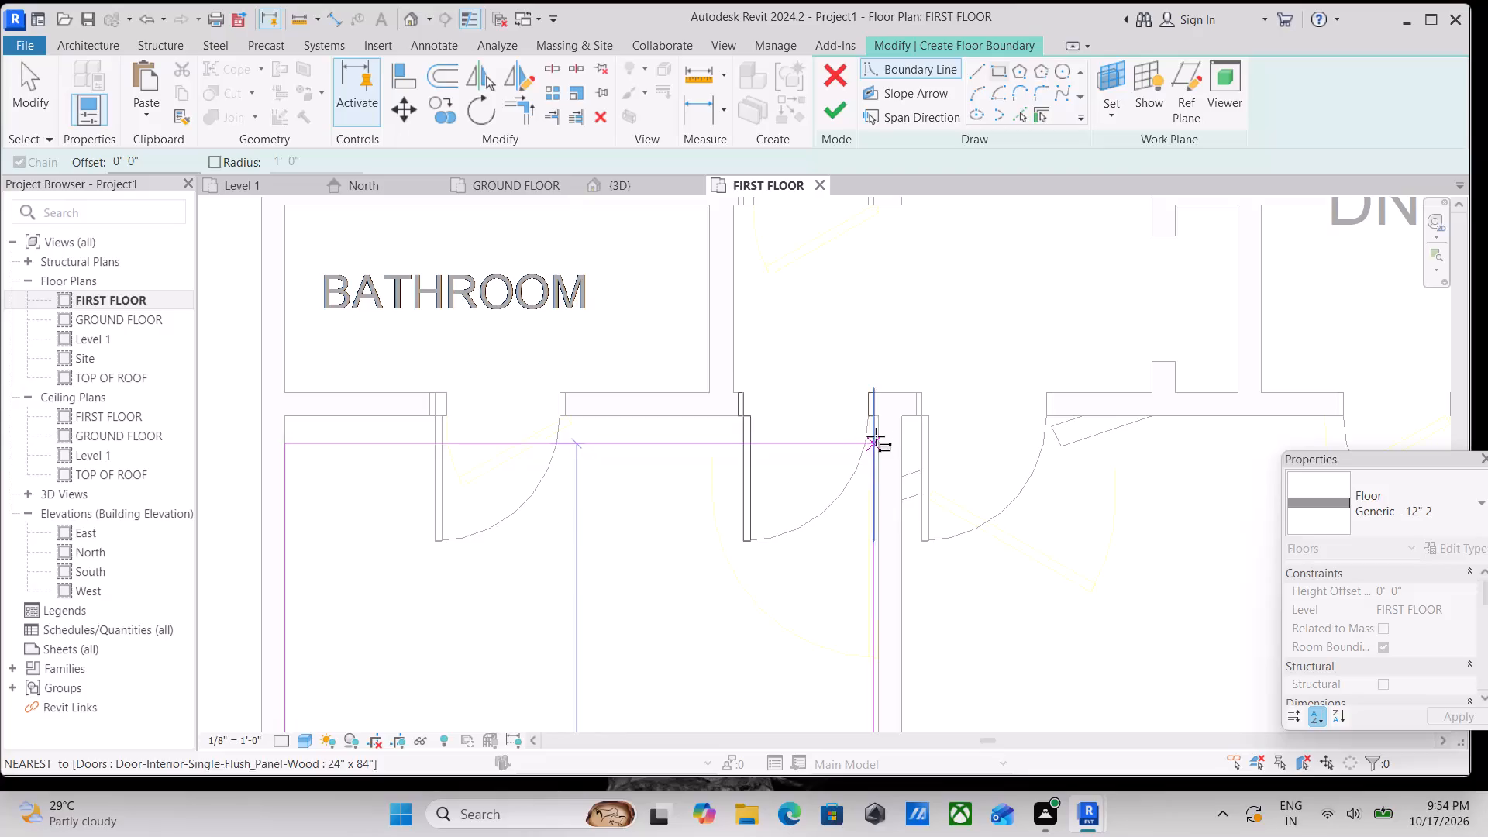
pyautogui.click(877, 417)
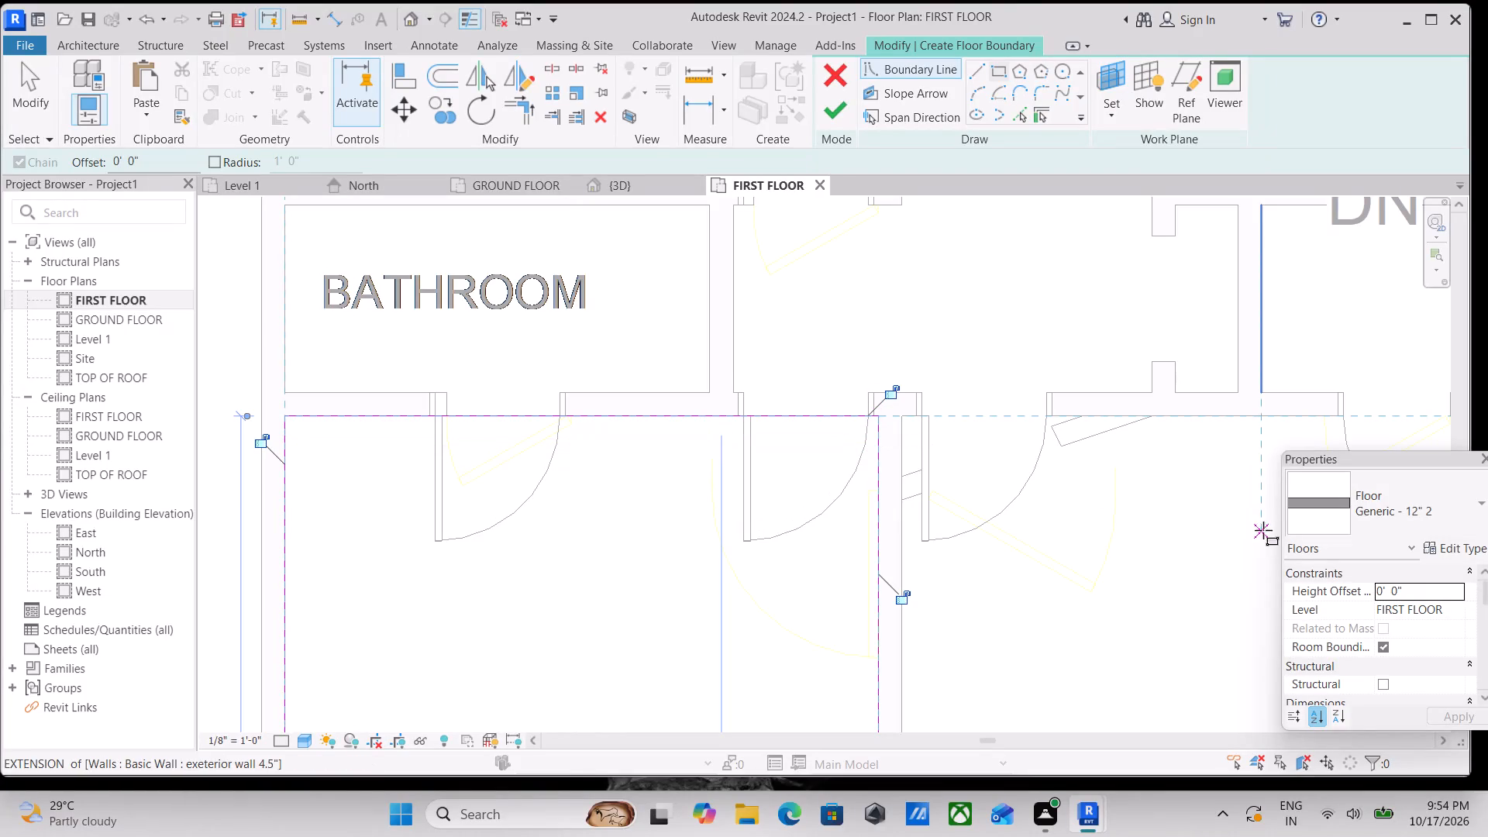
# Sketch a rectangular floor boundary inside the left unit's inner bedroom, 12' 2" deep, from the lower partition corner to the party-wall corner below the stairs.
pyautogui.scroll(-5, 1058, 514)
pyautogui.moveTo(1135, 498); pyautogui.dragTo(931, 380, button='middle')
pyautogui.scroll(-1, 986, 567)
pyautogui.moveTo(939, 519); pyautogui.dragTo(867, 435, button='middle')
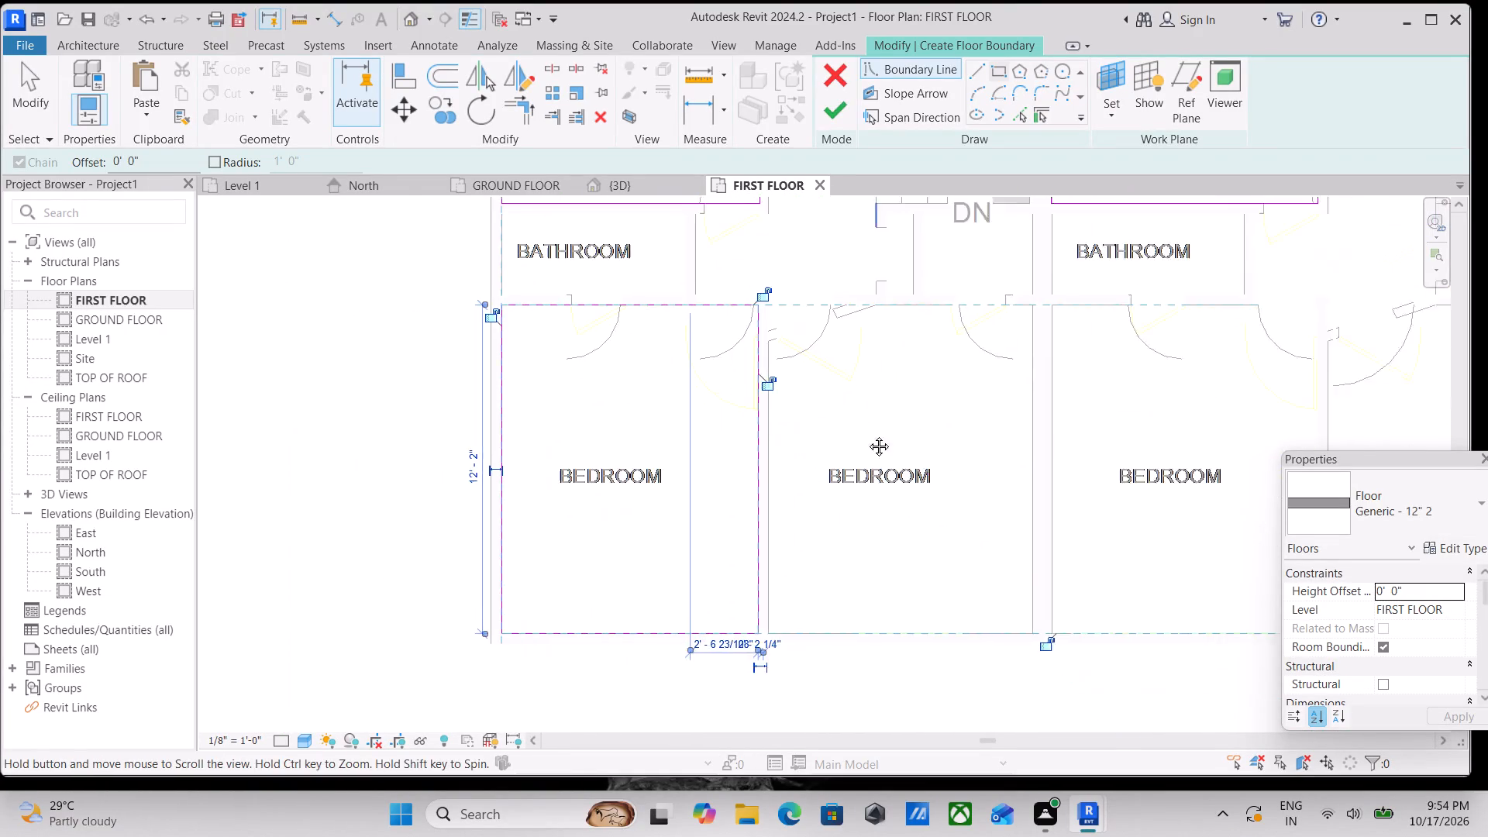
pyautogui.moveTo(867, 435); pyautogui.dragTo(802, 346, button='middle')
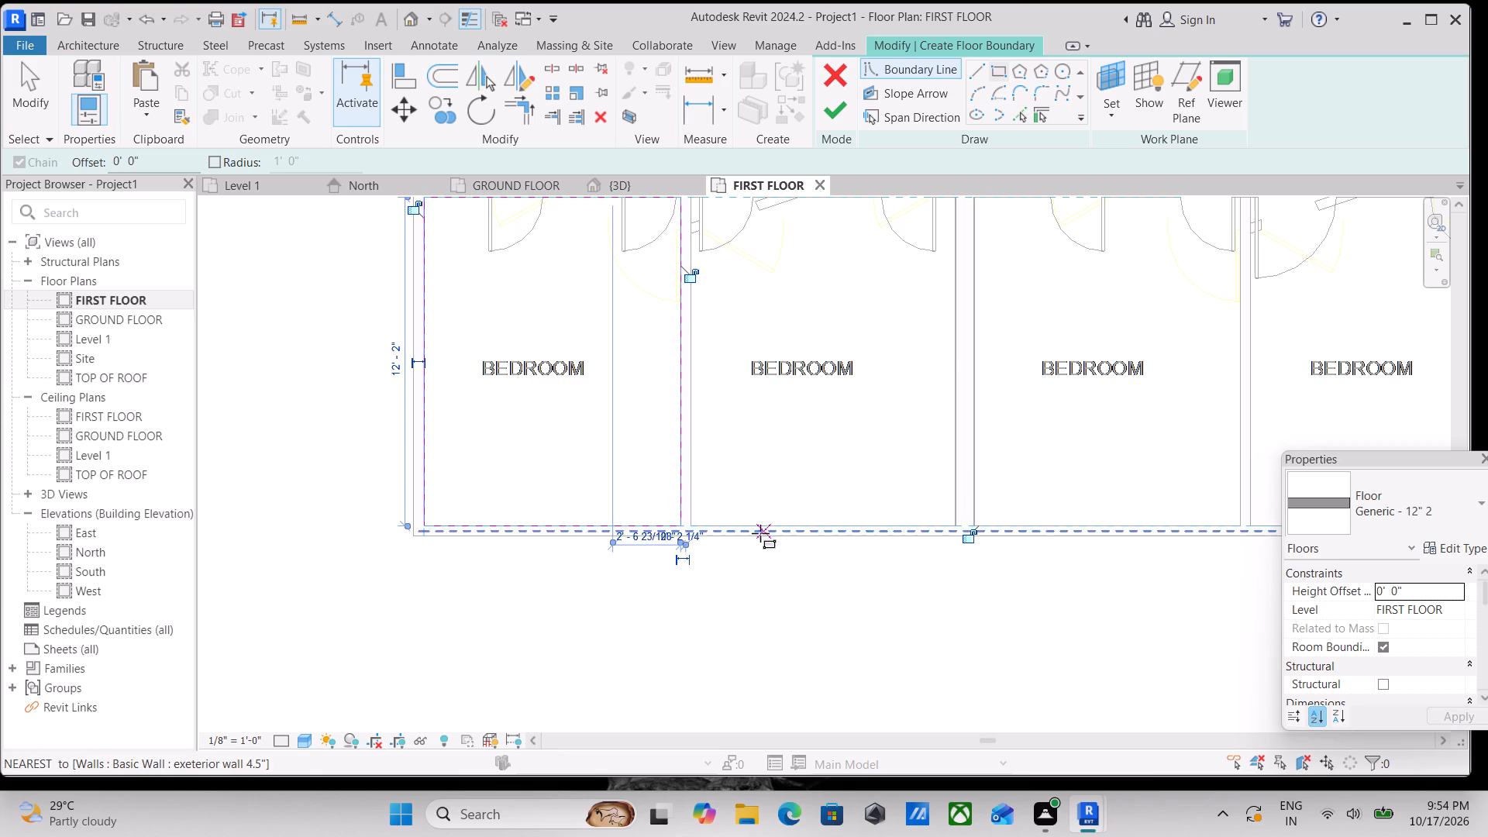
pyautogui.scroll(2, 760, 534)
pyautogui.scroll(3, 660, 502)
pyautogui.click(672, 532)
pyautogui.moveTo(785, 408); pyautogui.dragTo(721, 697, button='middle')
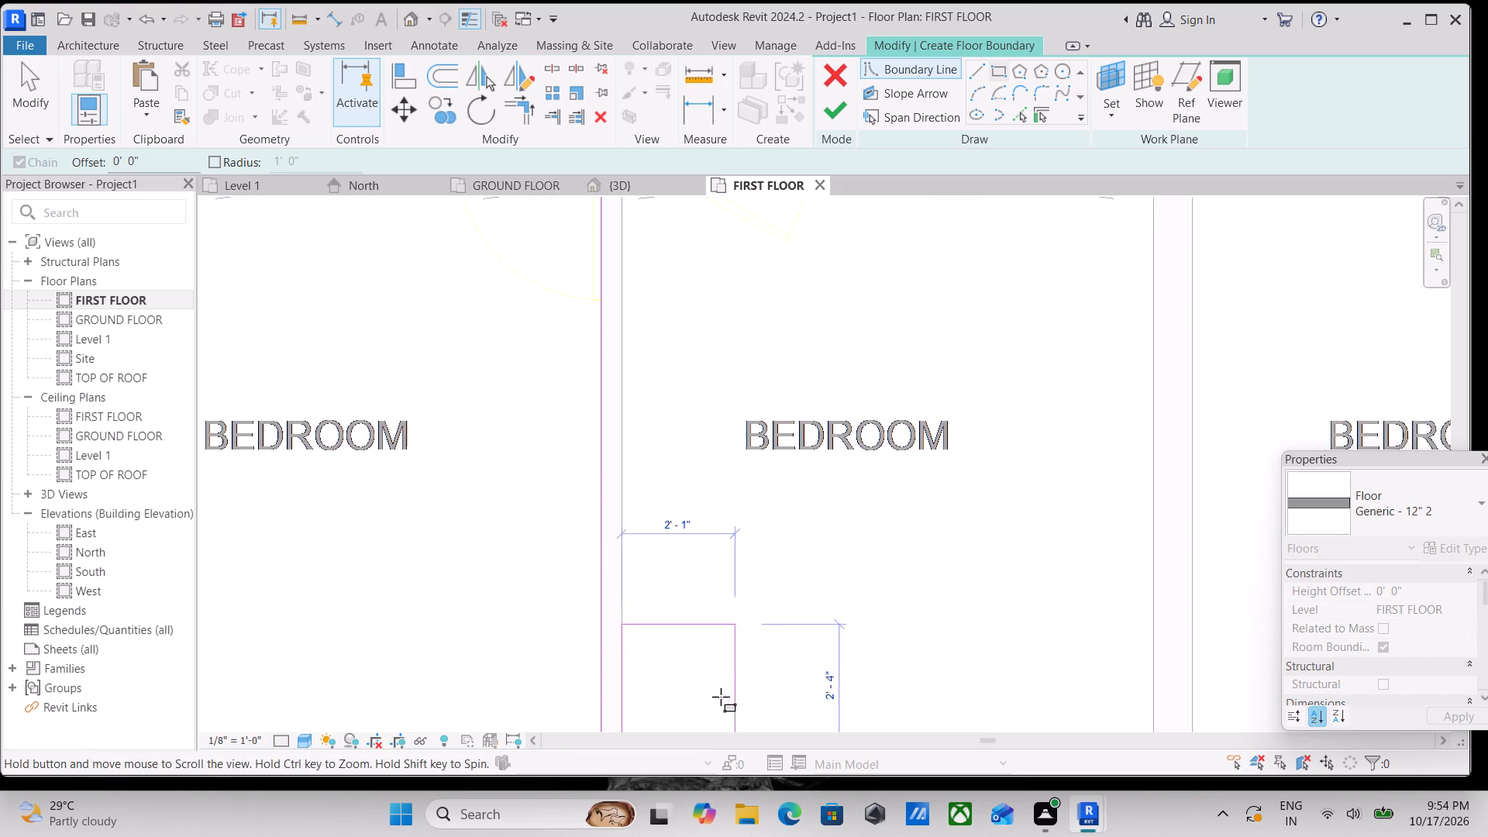
pyautogui.moveTo(721, 697); pyautogui.dragTo(723, 684, button='middle')
pyautogui.scroll(-2, 871, 511)
pyautogui.moveTo(866, 529); pyautogui.dragTo(828, 741, button='middle')
pyautogui.moveTo(976, 564); pyautogui.dragTo(893, 660, button='middle')
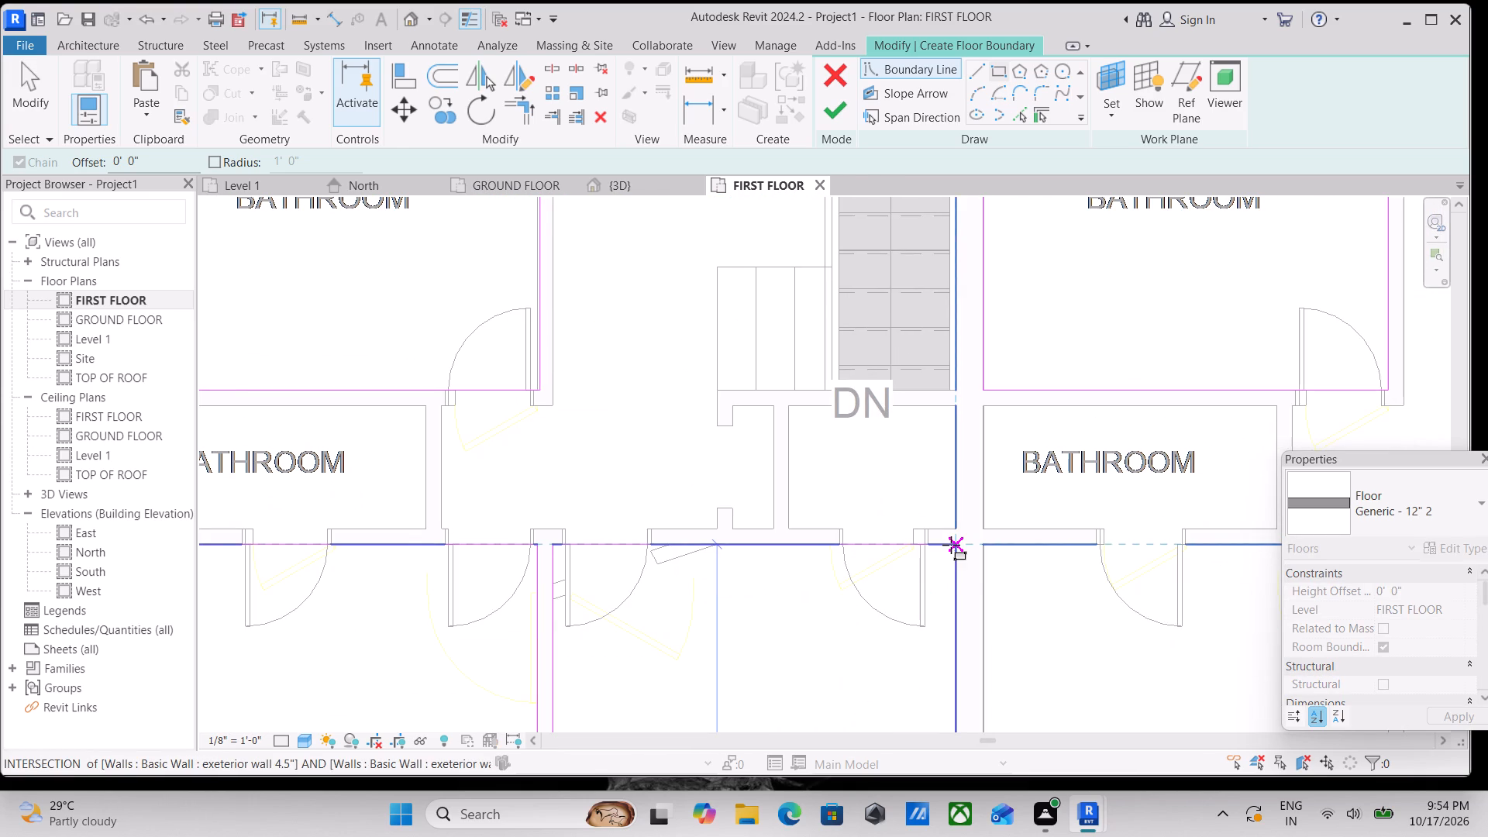
pyautogui.scroll(2, 951, 545)
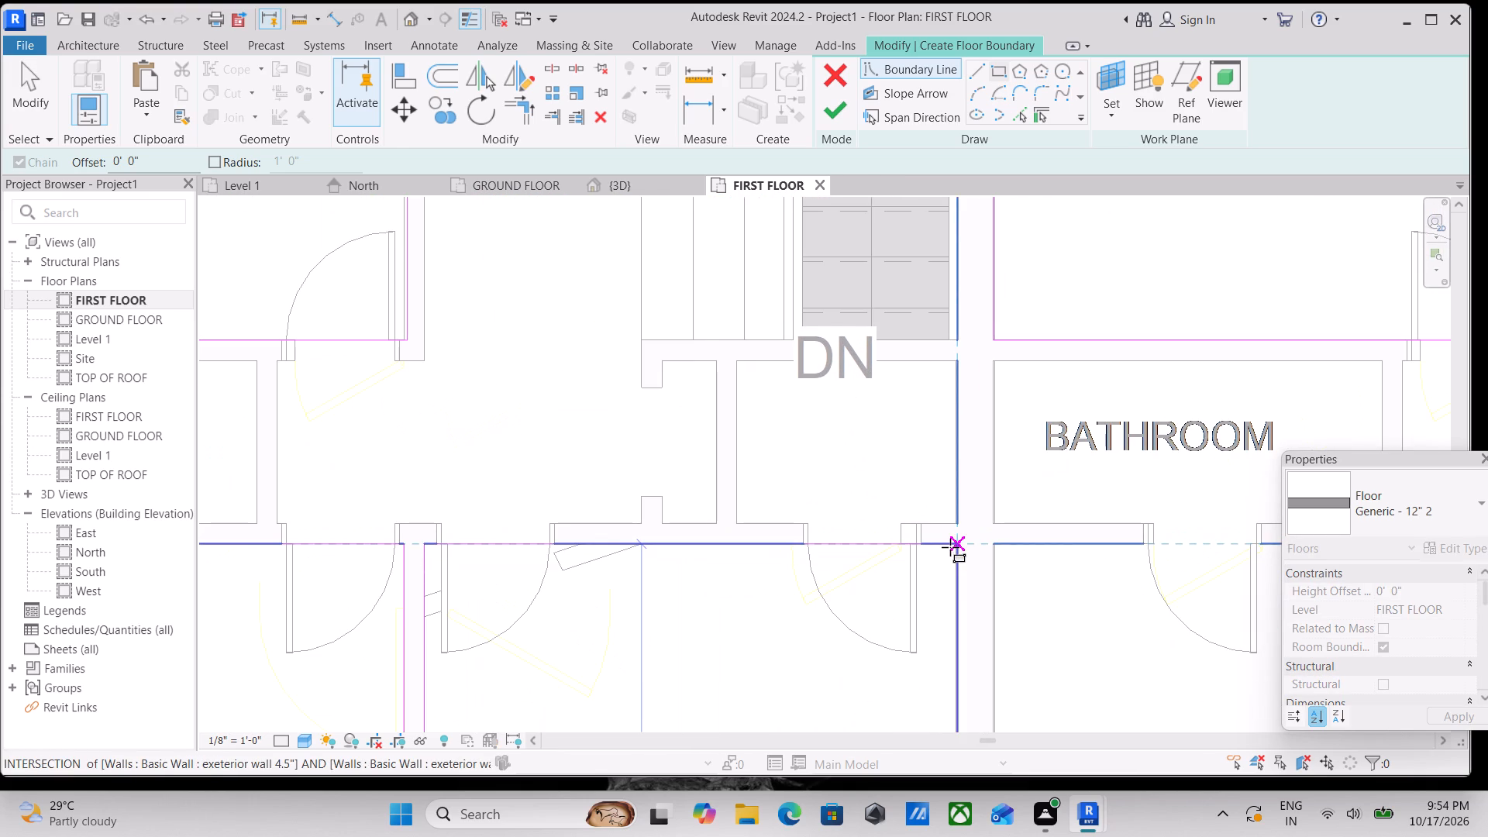
pyautogui.scroll(7, 950, 547)
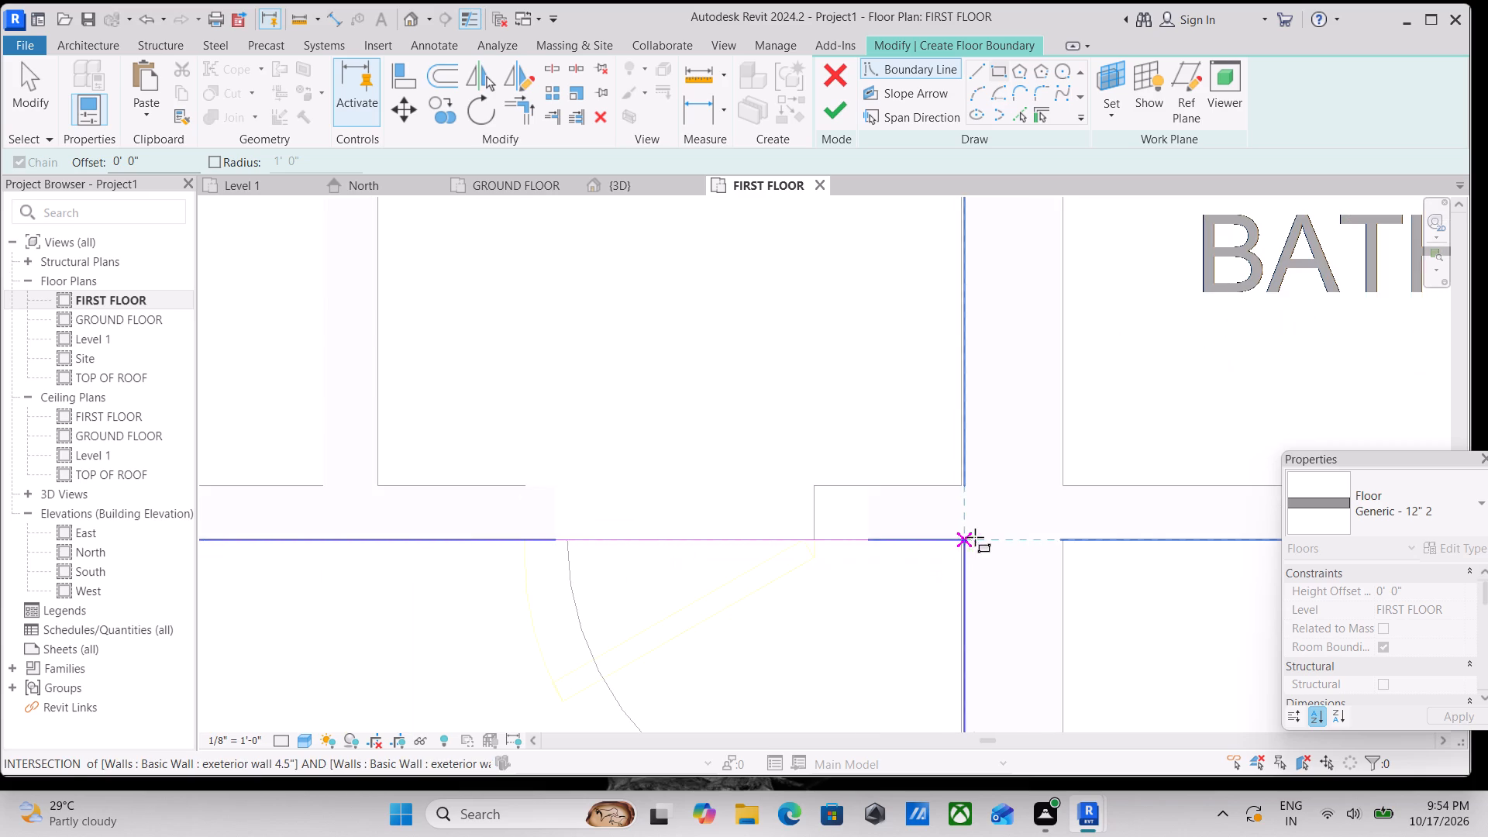
pyautogui.scroll(7, 974, 537)
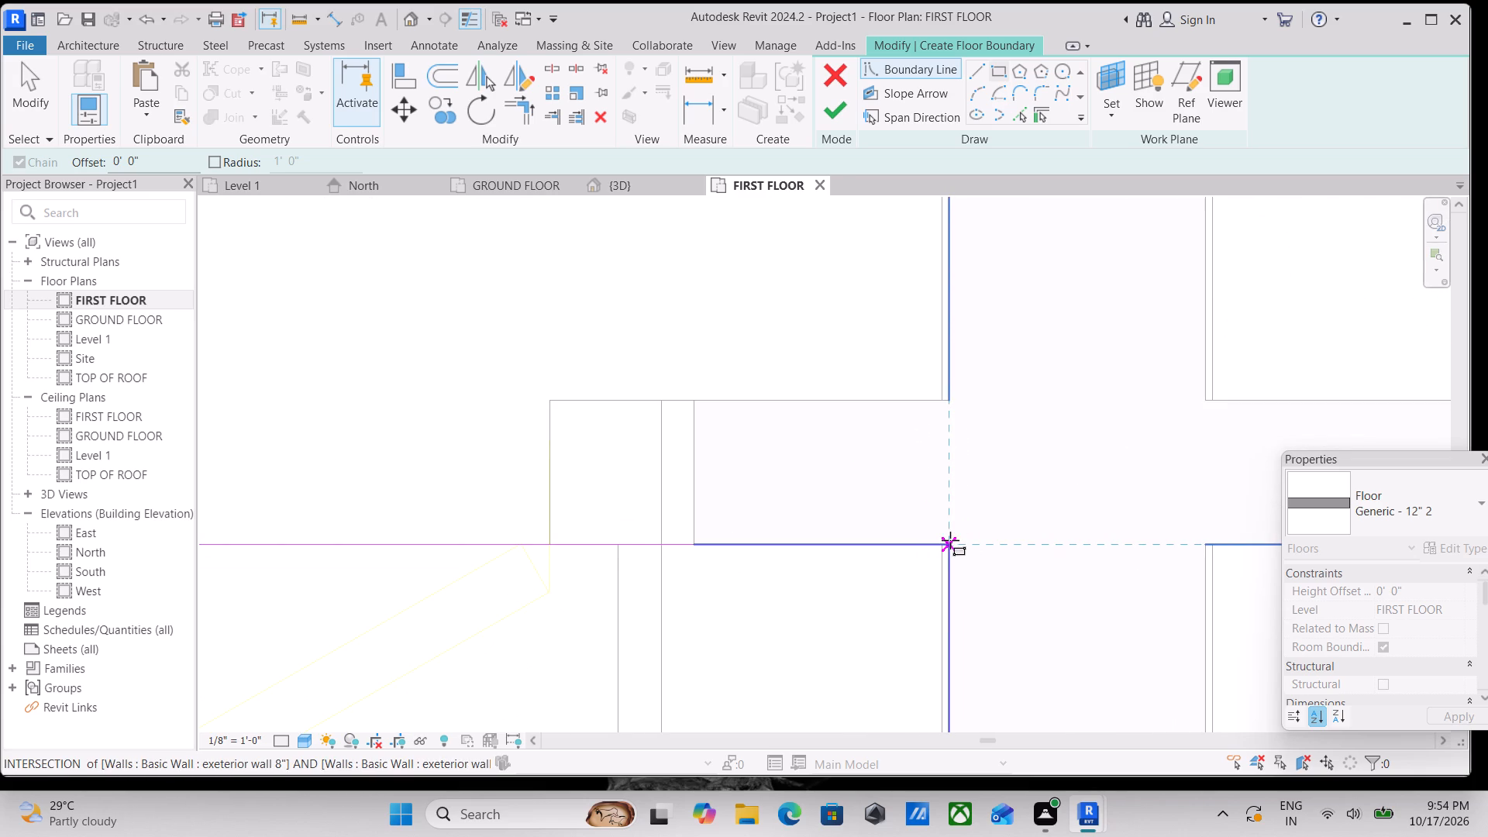
pyautogui.click(949, 540)
# Finish the room-by-room floor sketch without attaching the walls below to the bottom of the floor.
pyautogui.scroll(-20, 949, 540)
pyautogui.scroll(-5, 949, 540)
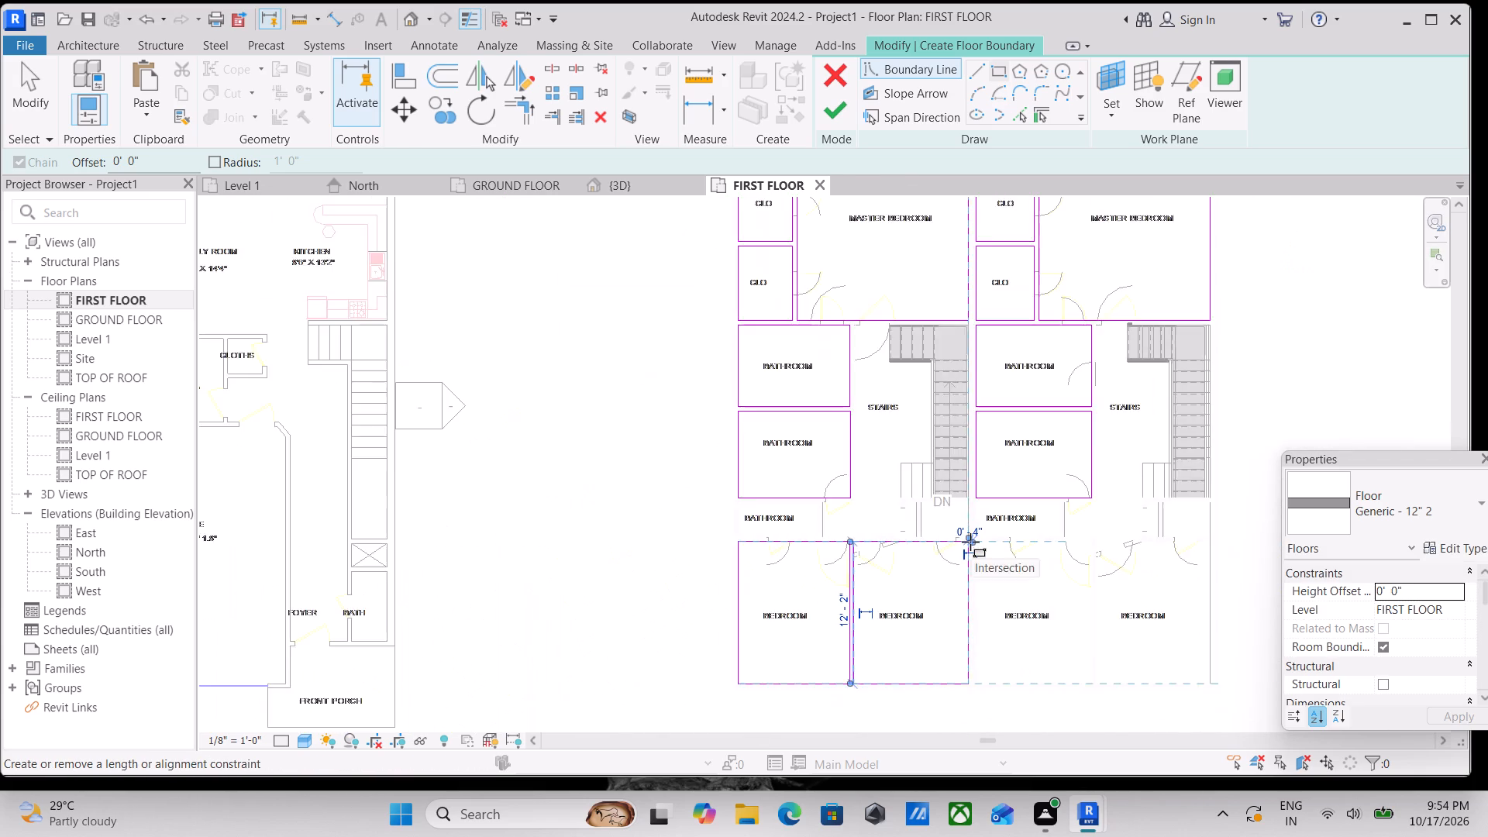
pyautogui.scroll(-5, 970, 542)
pyautogui.press('Escape')
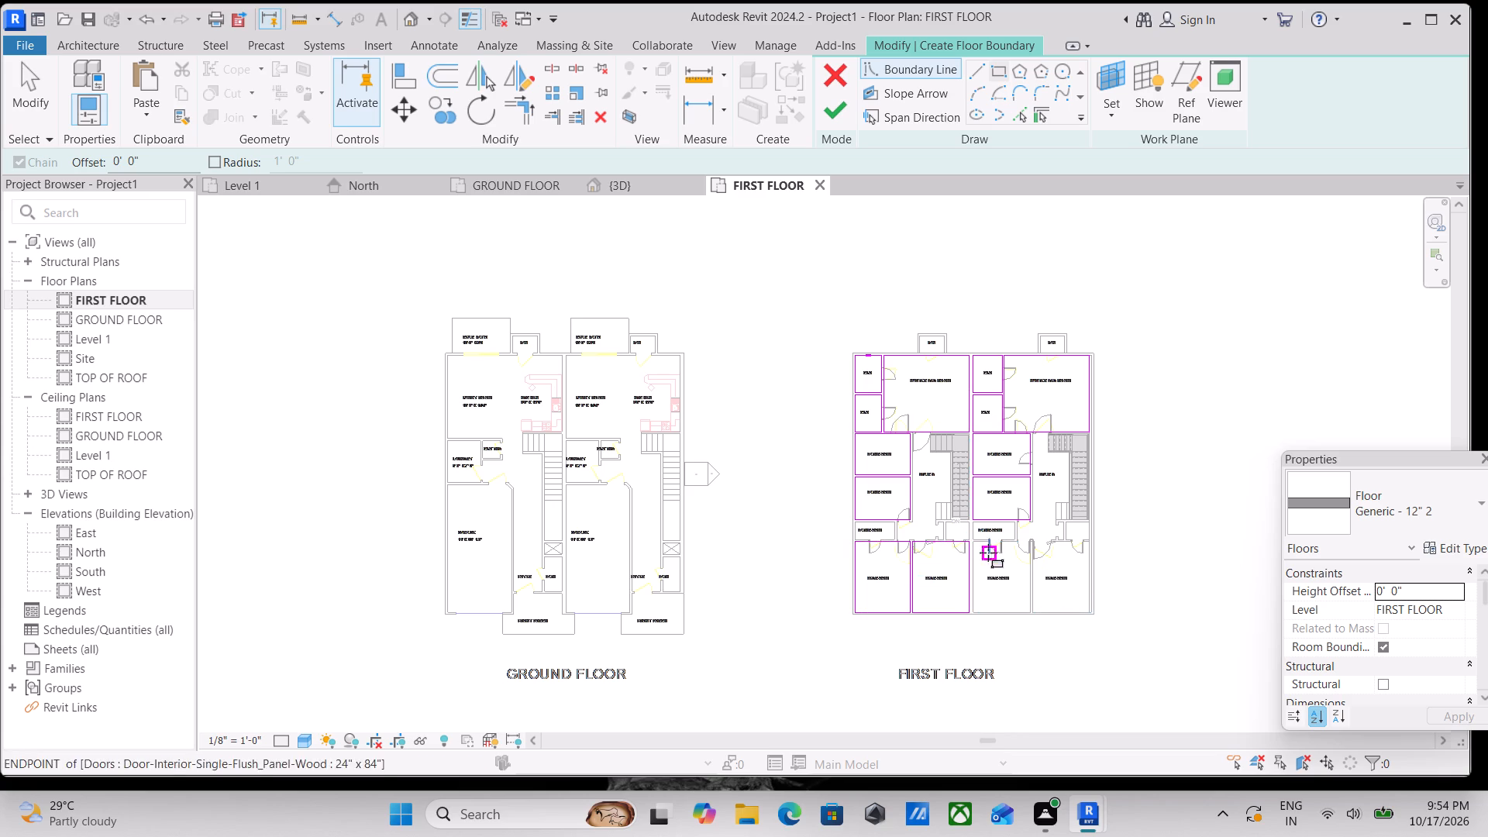
pyautogui.press('Escape')
pyautogui.press('Escape')
pyautogui.click(613, 348)
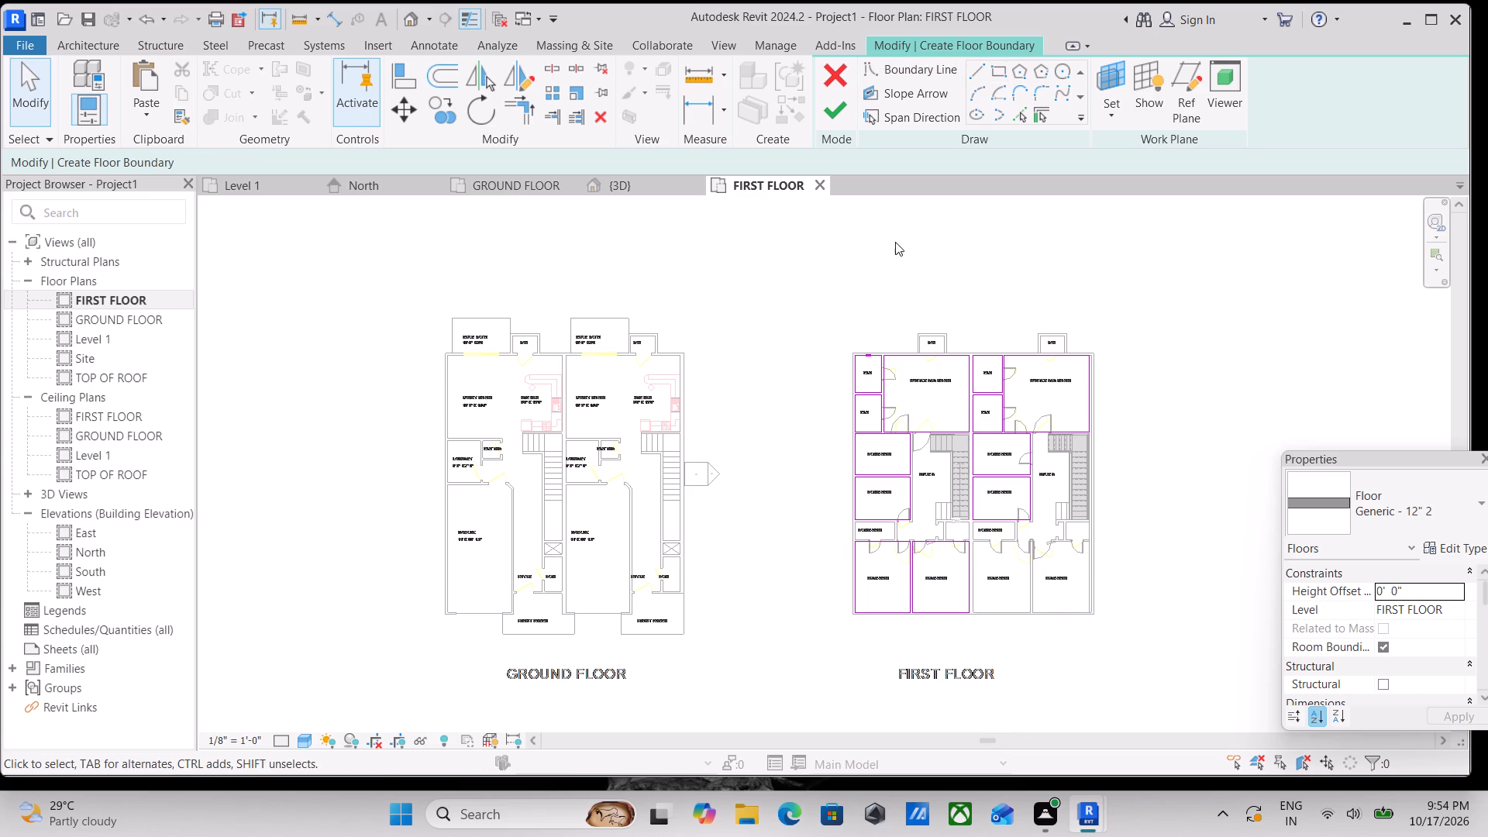
pyautogui.press('Escape')
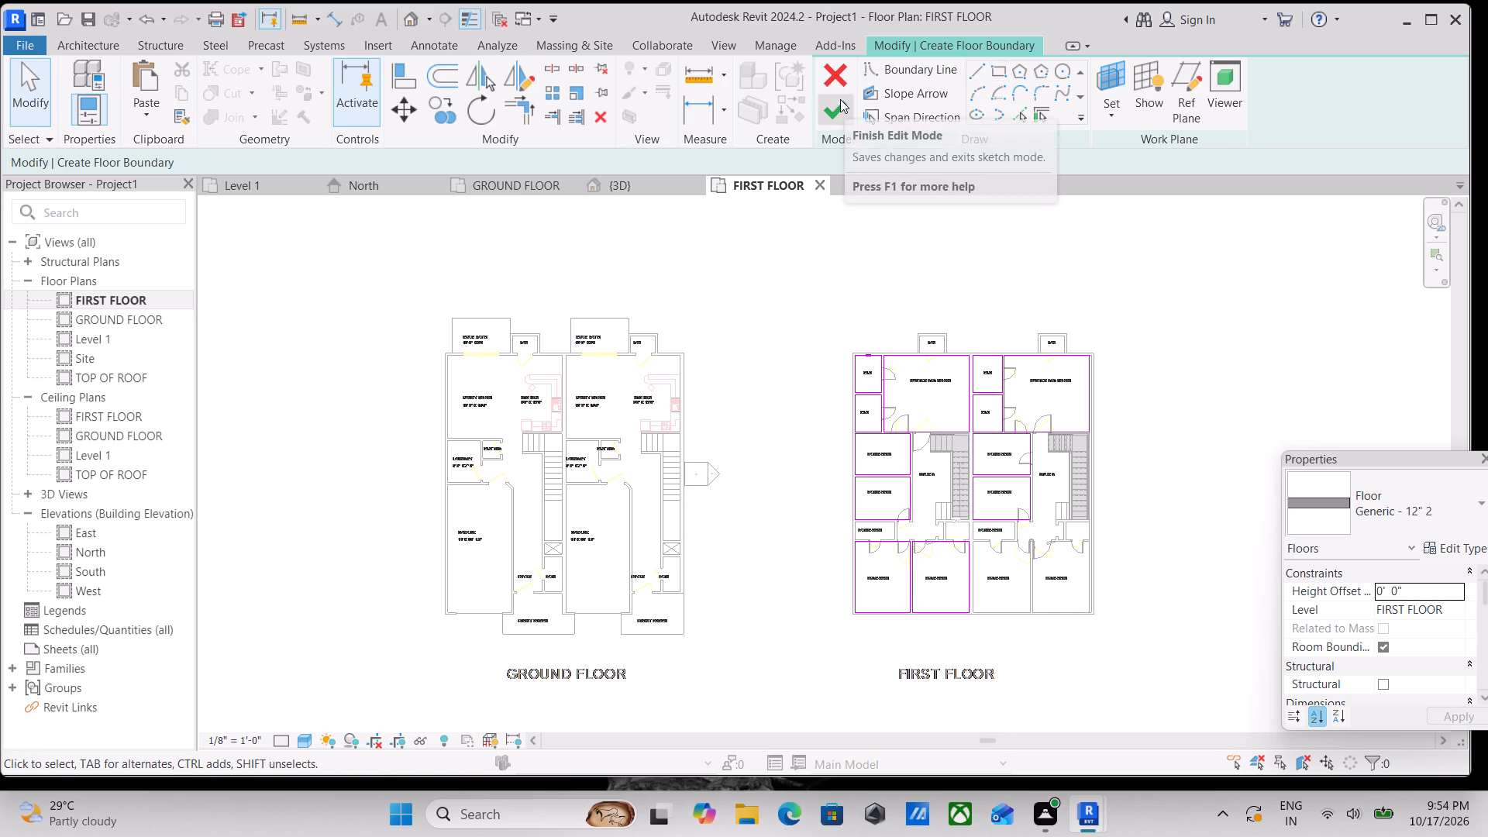
pyautogui.click(840, 100)
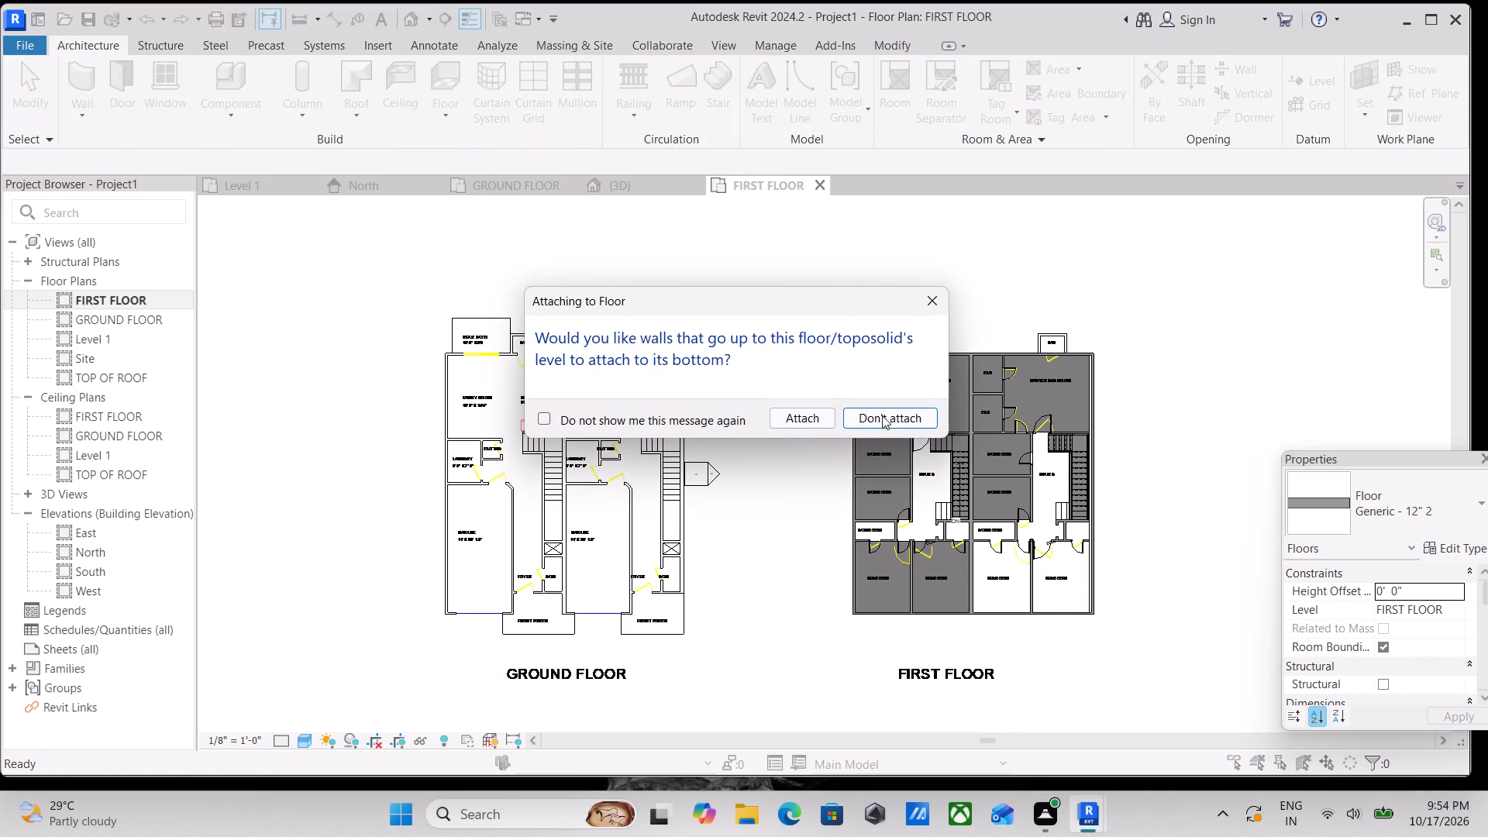
pyautogui.click(895, 414)
pyautogui.press('Escape')
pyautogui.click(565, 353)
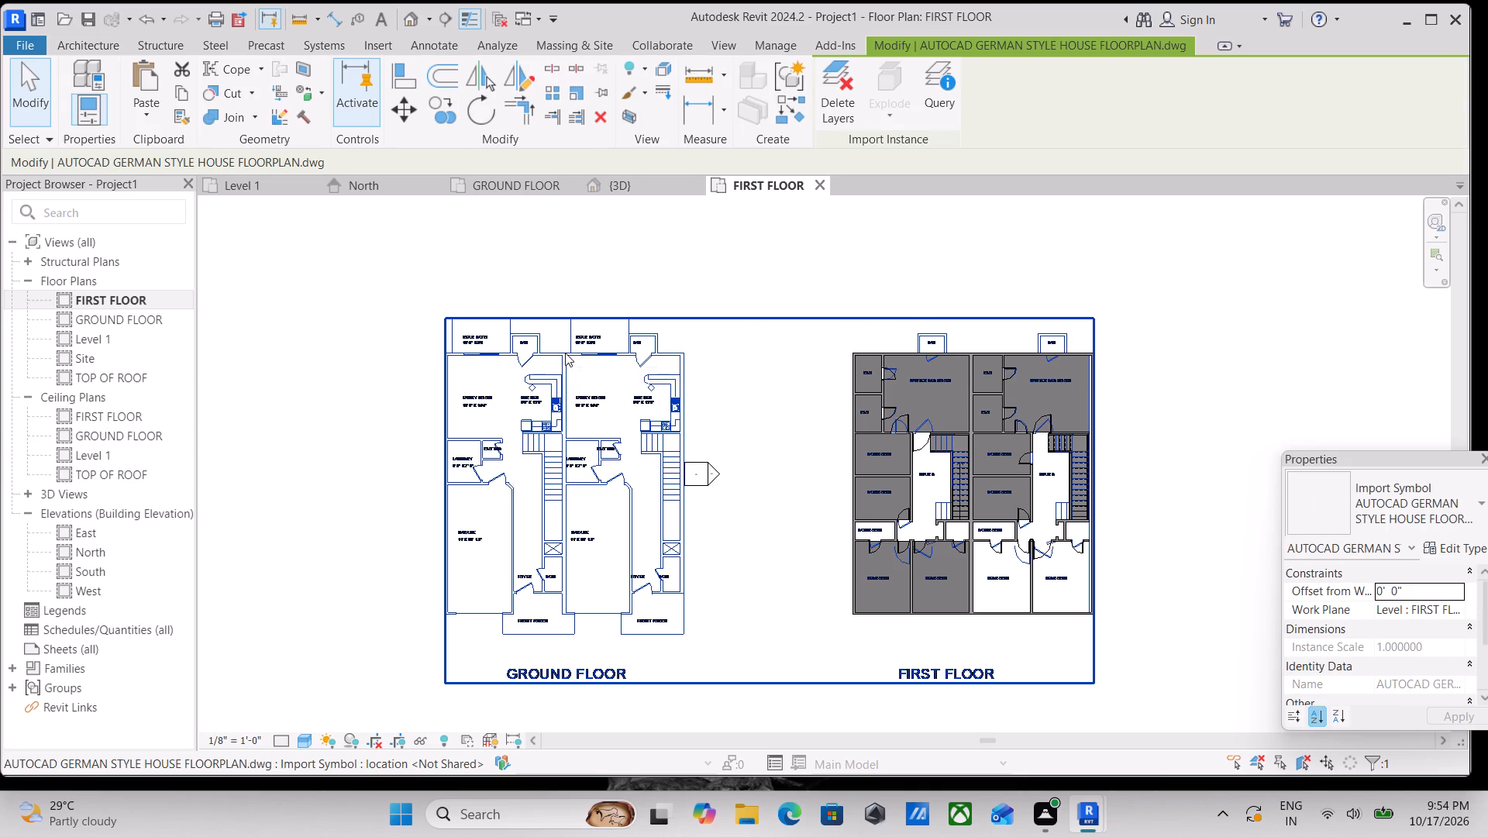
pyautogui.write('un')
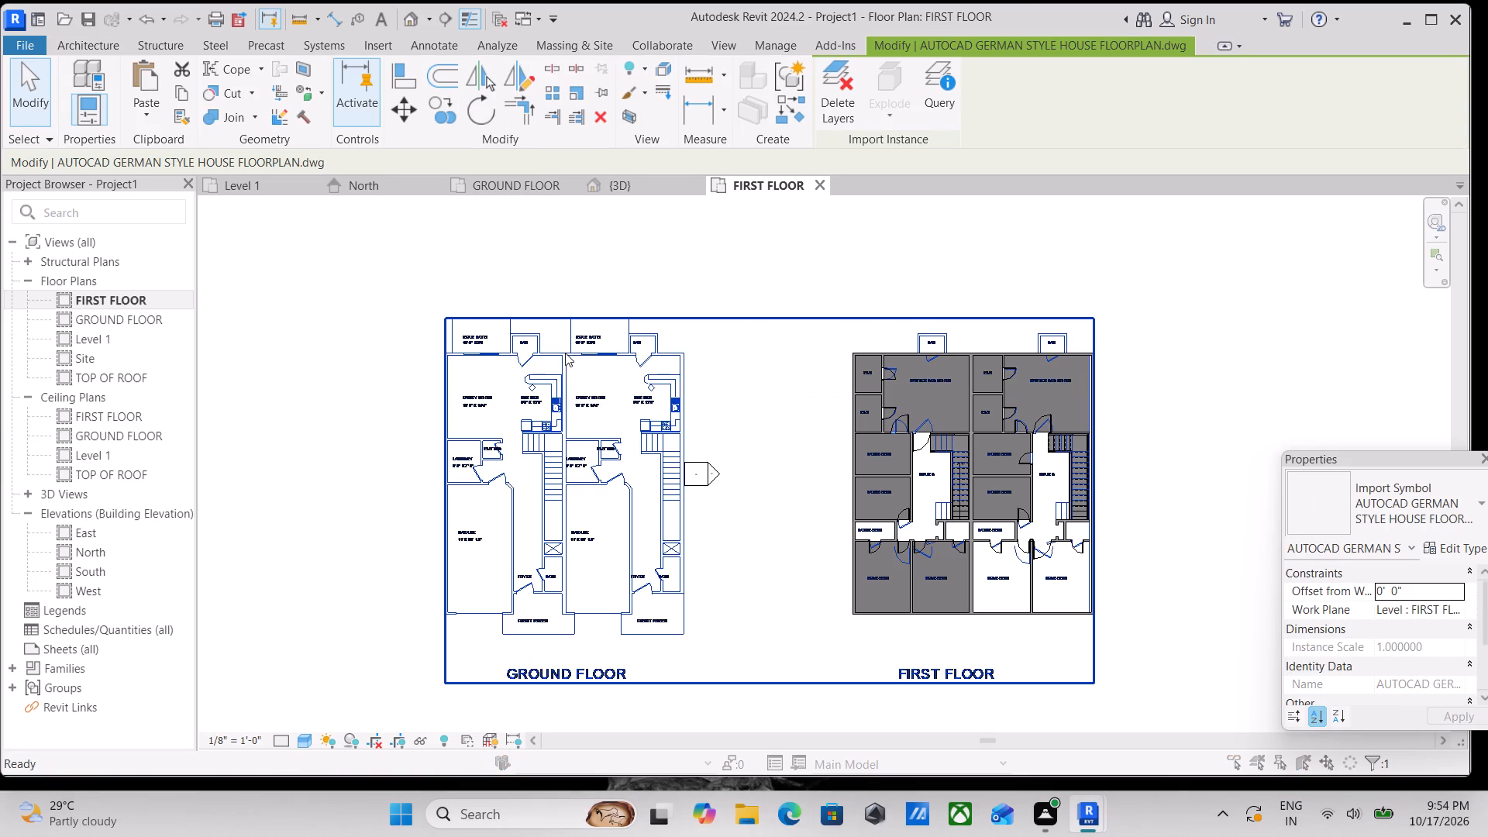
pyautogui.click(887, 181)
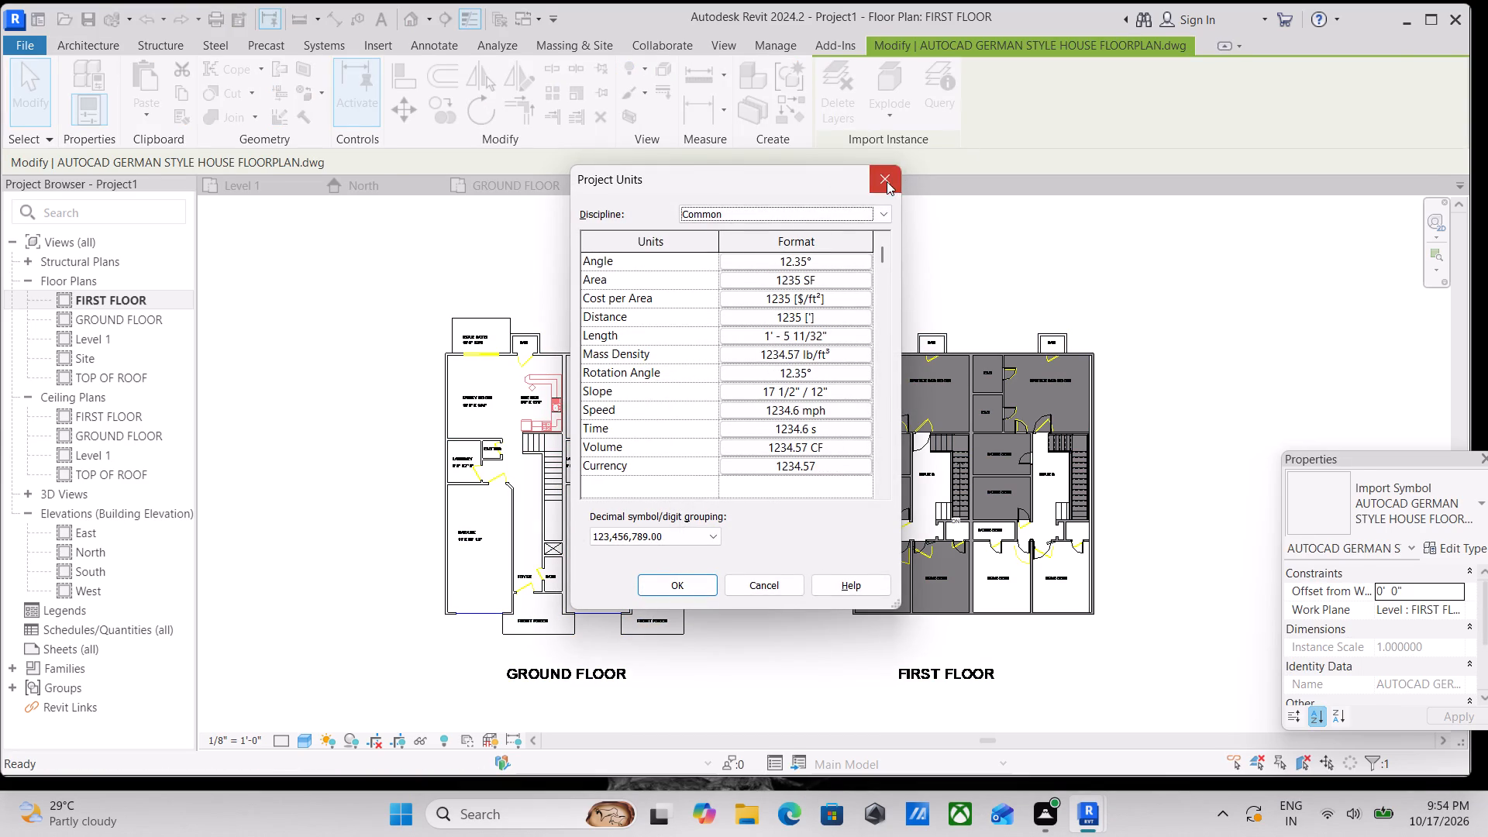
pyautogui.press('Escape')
# Temporarily hide the imported AutoCAD house plan in the first floor view.
pyautogui.click(650, 345)
pyautogui.write('hh')
# Examine the first floor slabs, door openings, stairs and hallways of both units for areas still without a floor.
pyautogui.scroll(3, 1026, 614)
pyautogui.scroll(3, 1018, 460)
pyautogui.scroll(6, 787, 473)
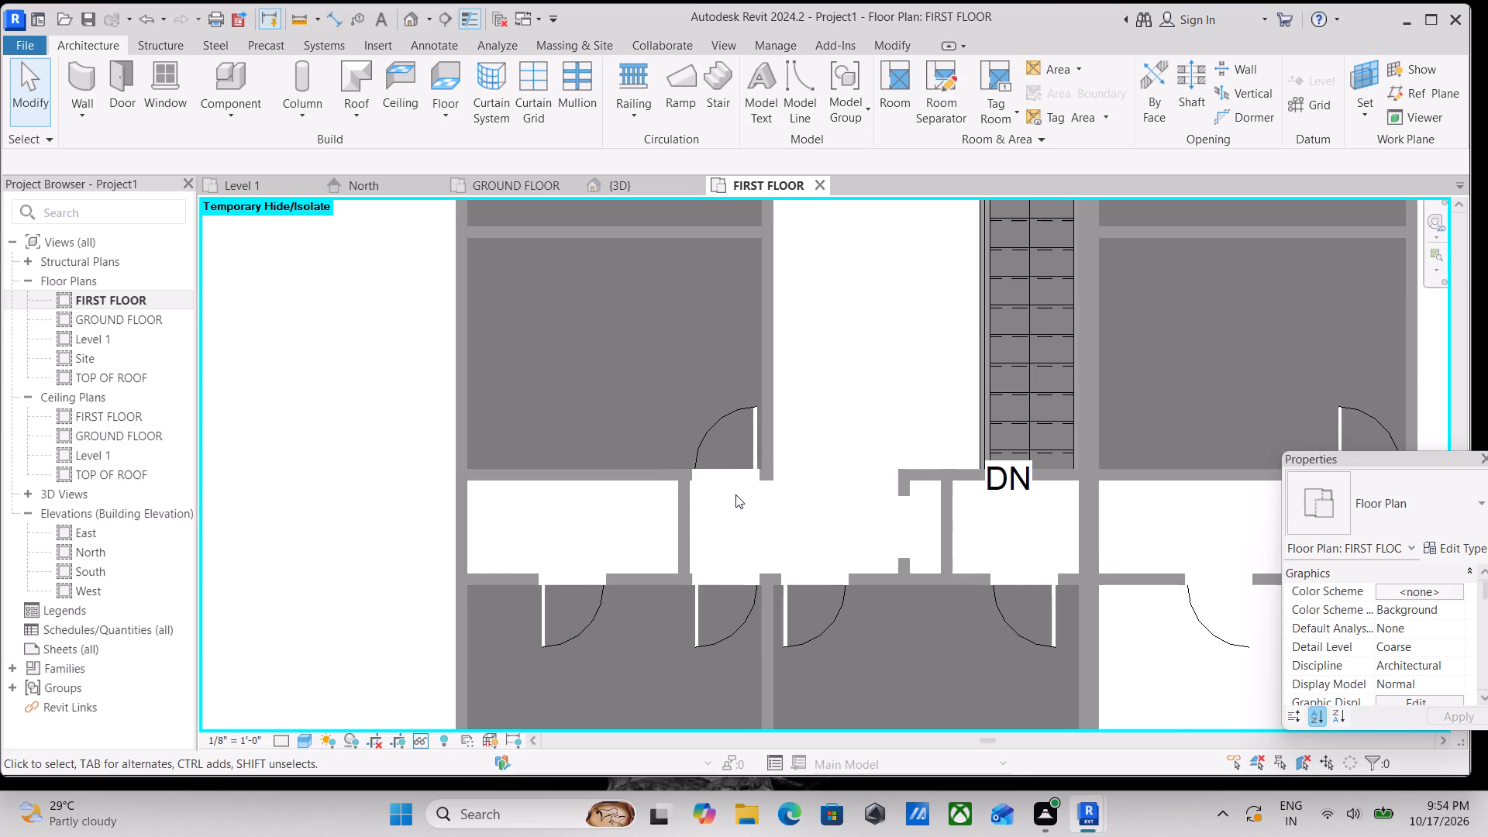
pyautogui.scroll(-3, 740, 474)
pyautogui.moveTo(740, 474); pyautogui.dragTo(852, 536, button='middle')
pyautogui.scroll(-2, 835, 598)
pyautogui.moveTo(835, 597); pyautogui.dragTo(829, 498, button='middle')
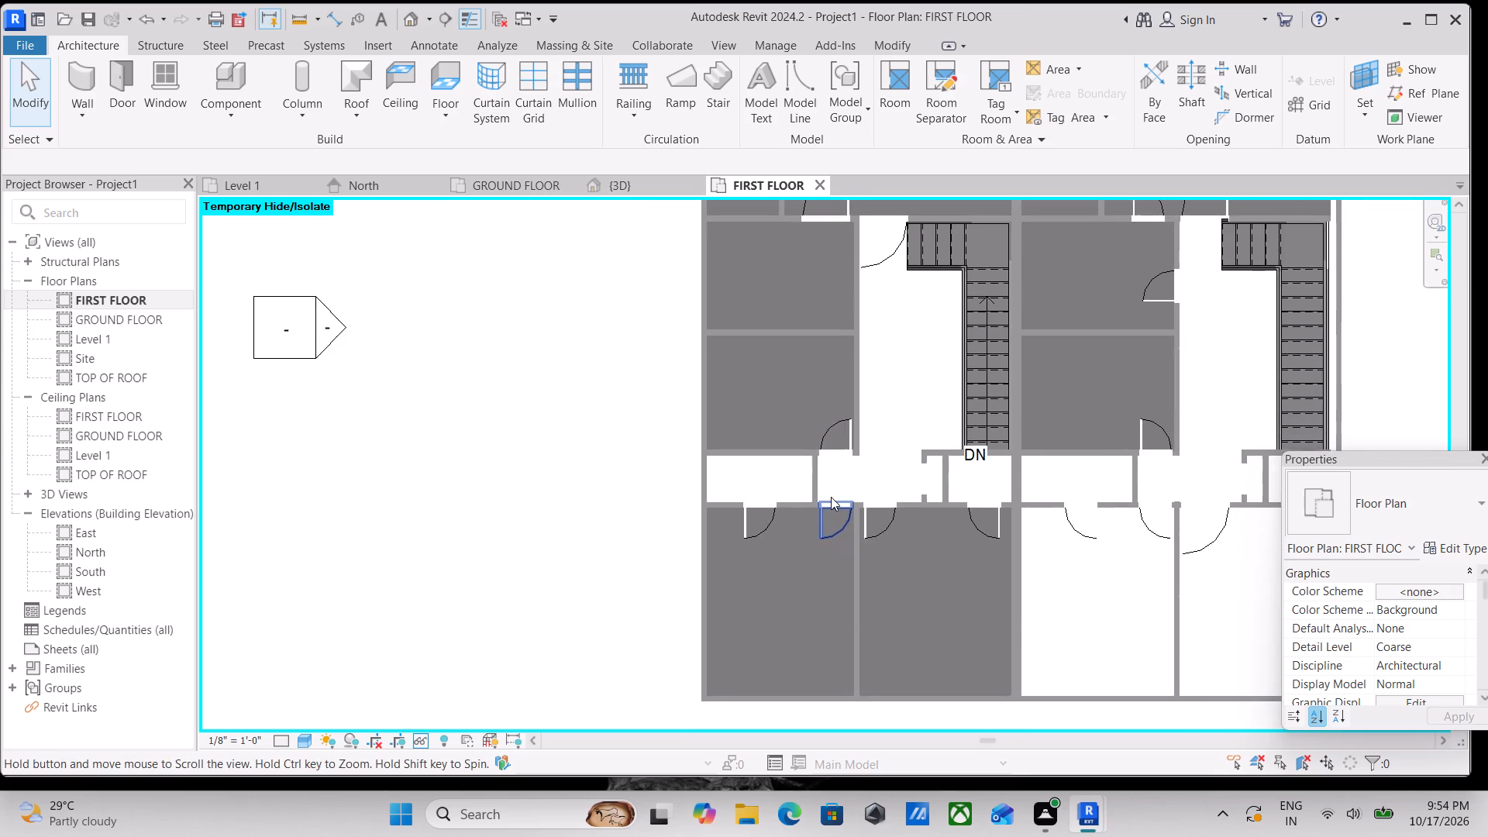
pyautogui.scroll(-2, 954, 488)
pyautogui.moveTo(954, 488); pyautogui.dragTo(808, 557, button='middle')
pyautogui.moveTo(949, 572); pyautogui.dragTo(928, 510, button='middle')
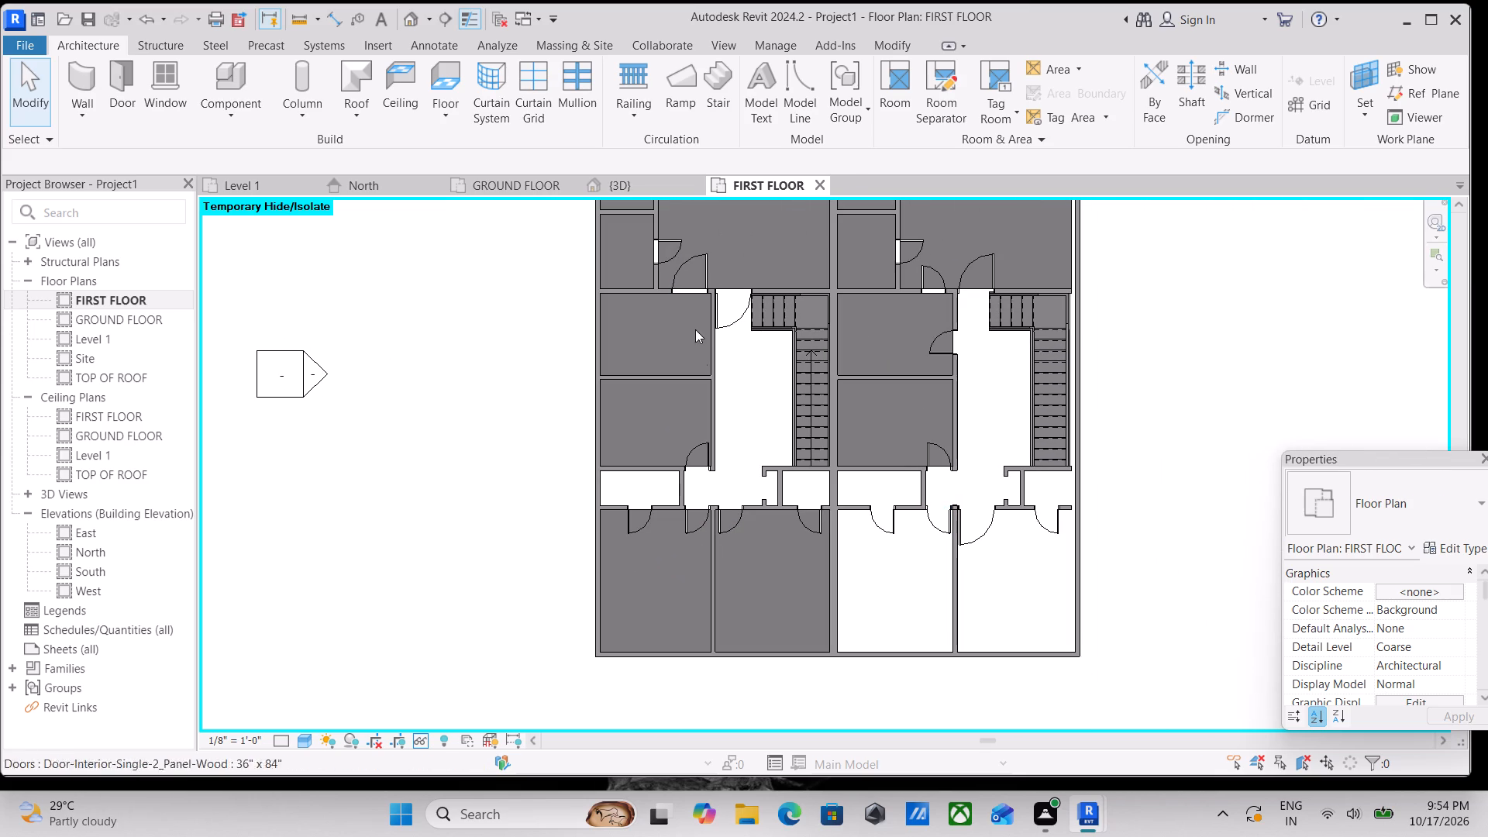
pyautogui.scroll(2, 717, 340)
pyautogui.scroll(3, 732, 260)
pyautogui.click(648, 284)
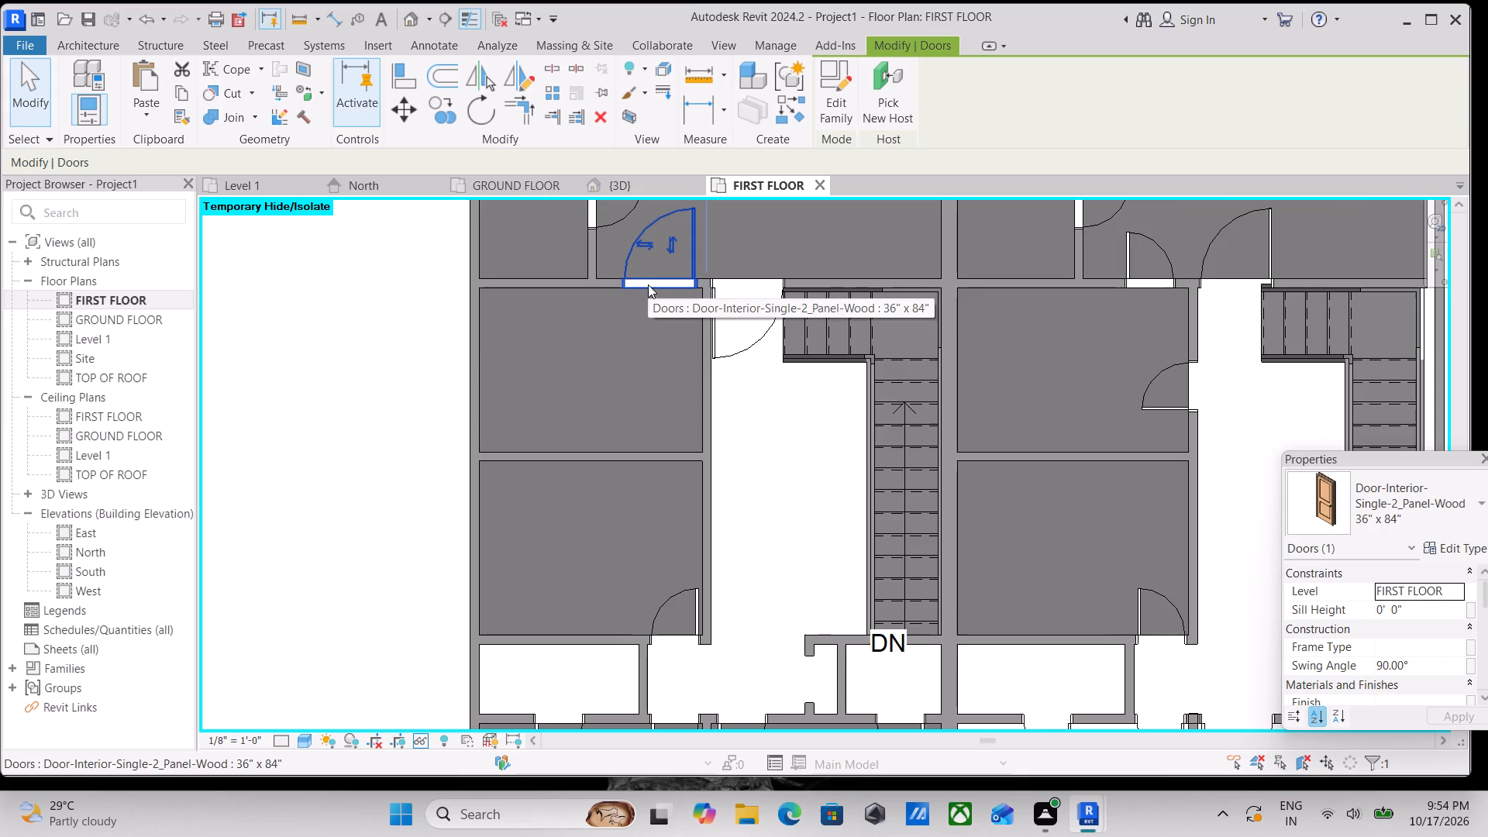
pyautogui.scroll(2, 659, 284)
pyautogui.press('Escape')
pyautogui.scroll(-6, 776, 322)
pyautogui.moveTo(861, 412); pyautogui.dragTo(846, 354, button='middle')
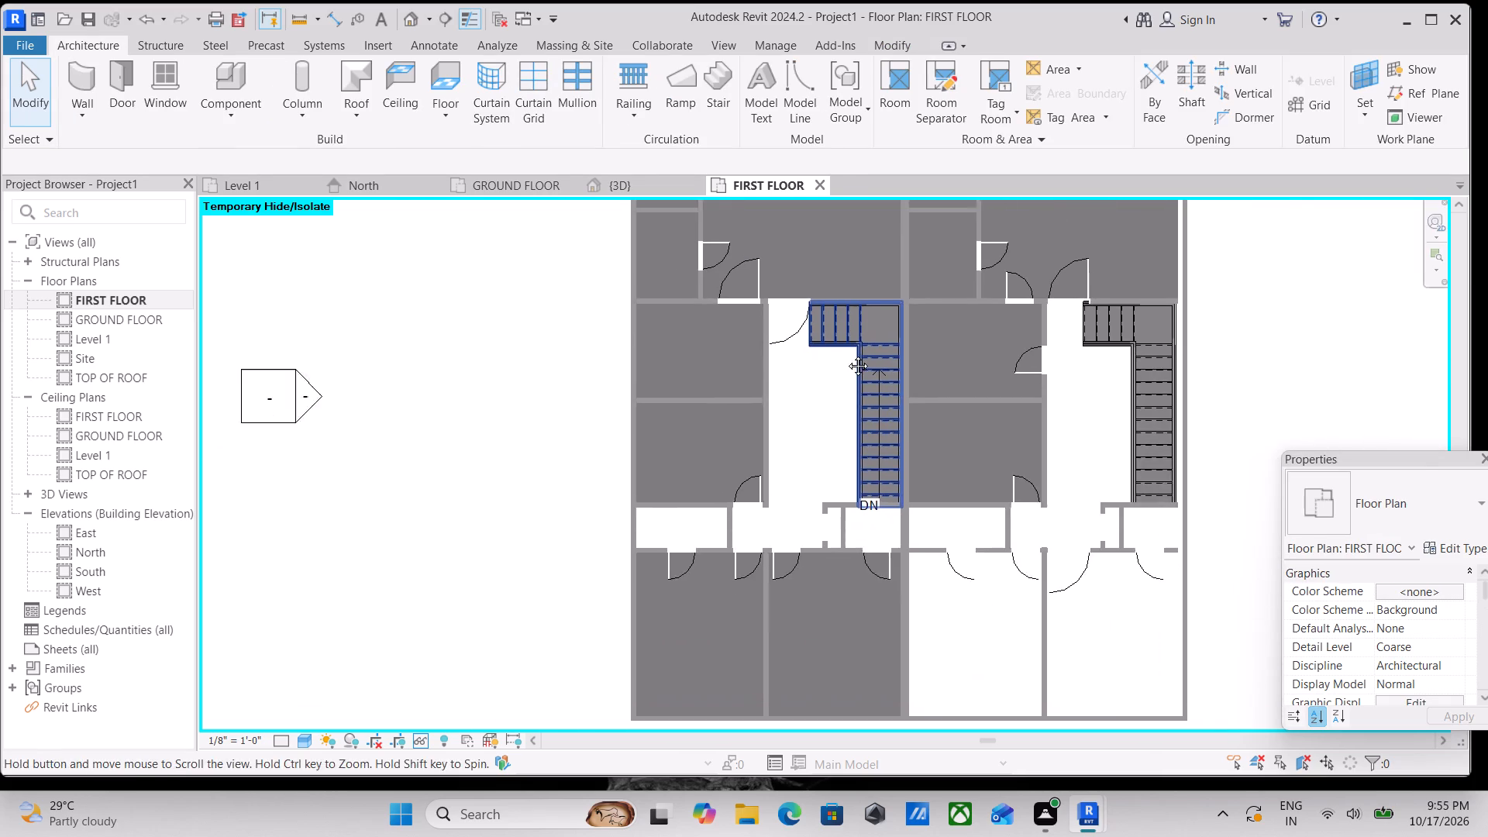
pyautogui.moveTo(846, 354); pyautogui.dragTo(845, 349, button='middle')
pyautogui.scroll(6, 764, 440)
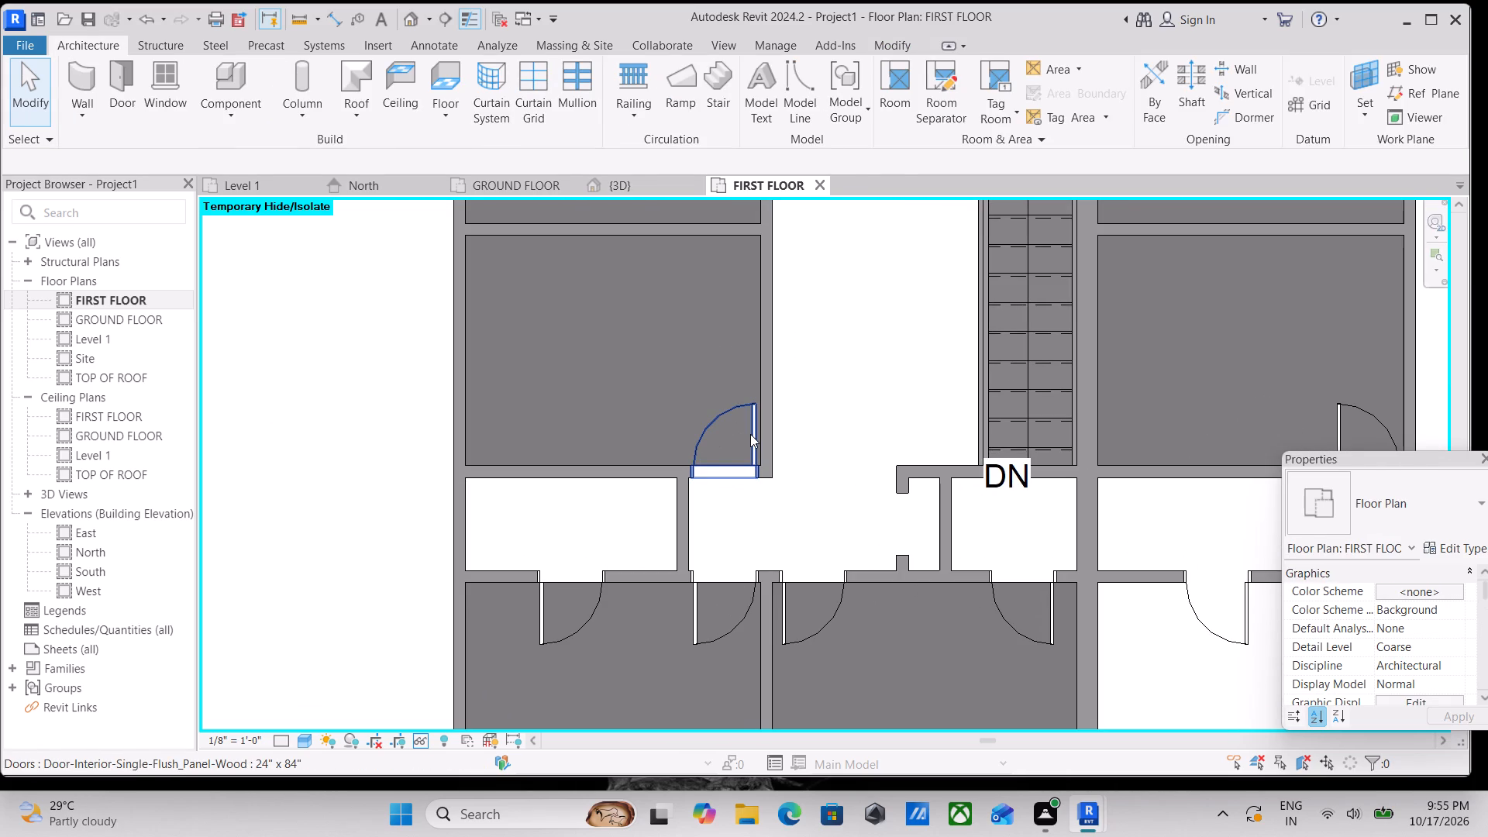
pyautogui.scroll(-3, 910, 466)
pyautogui.moveTo(910, 466); pyautogui.dragTo(918, 653, button='middle')
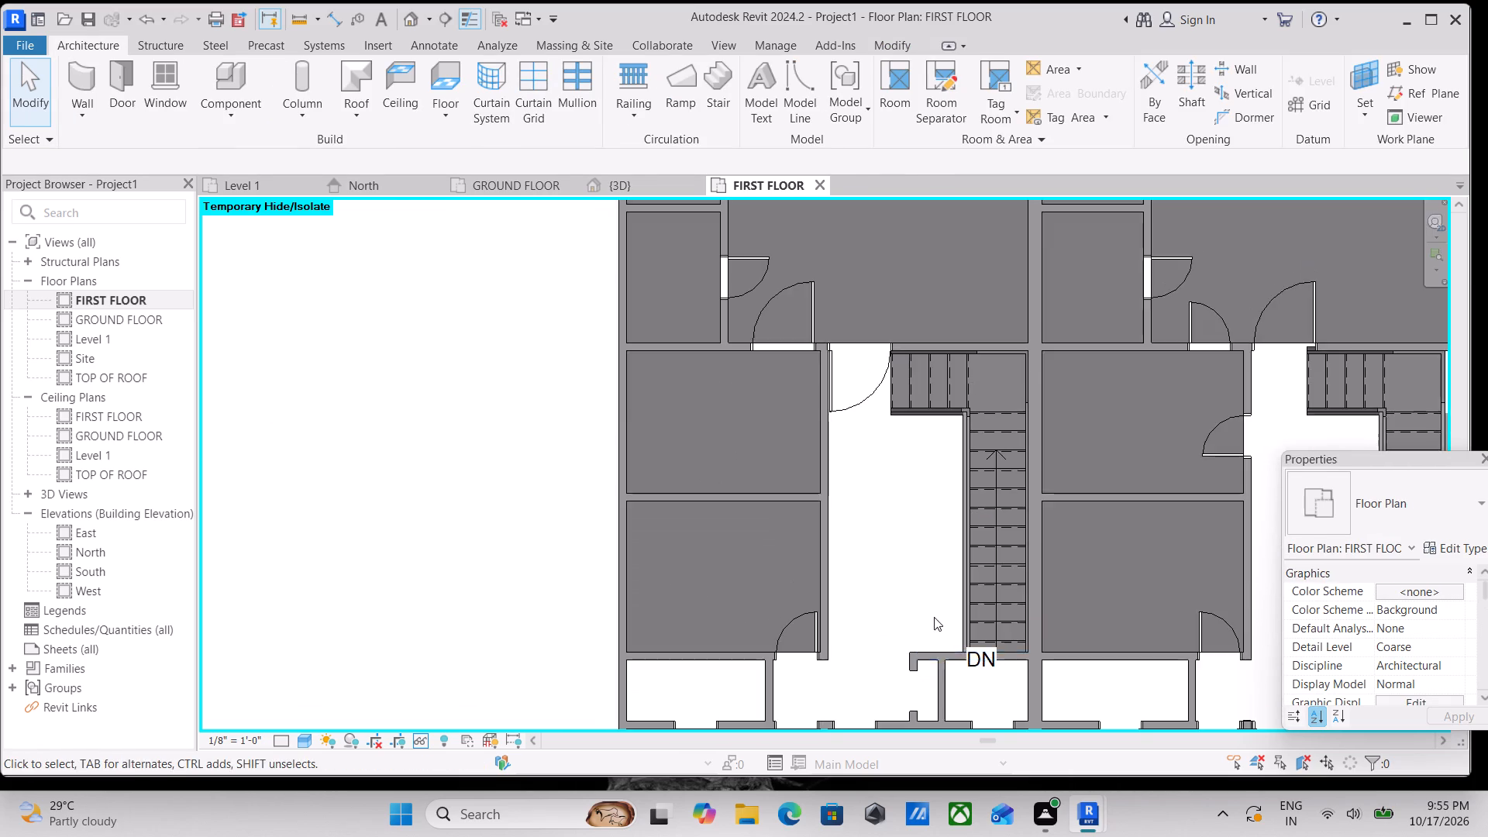
pyautogui.scroll(-2, 934, 617)
pyautogui.moveTo(934, 617); pyautogui.dragTo(914, 547, button='middle')
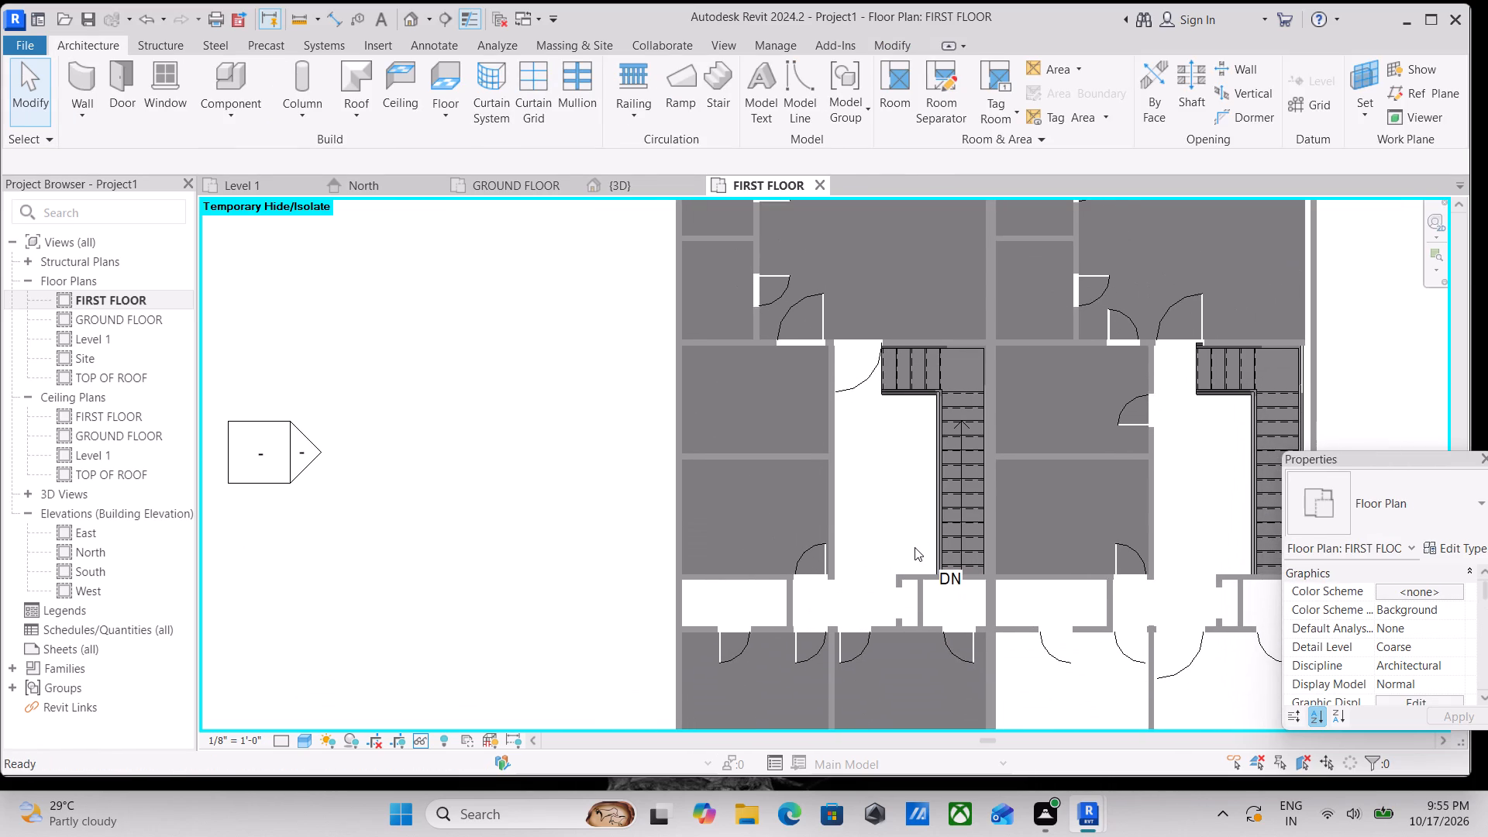
pyautogui.scroll(-2, 914, 547)
pyautogui.moveTo(914, 547); pyautogui.dragTo(830, 559, button='middle')
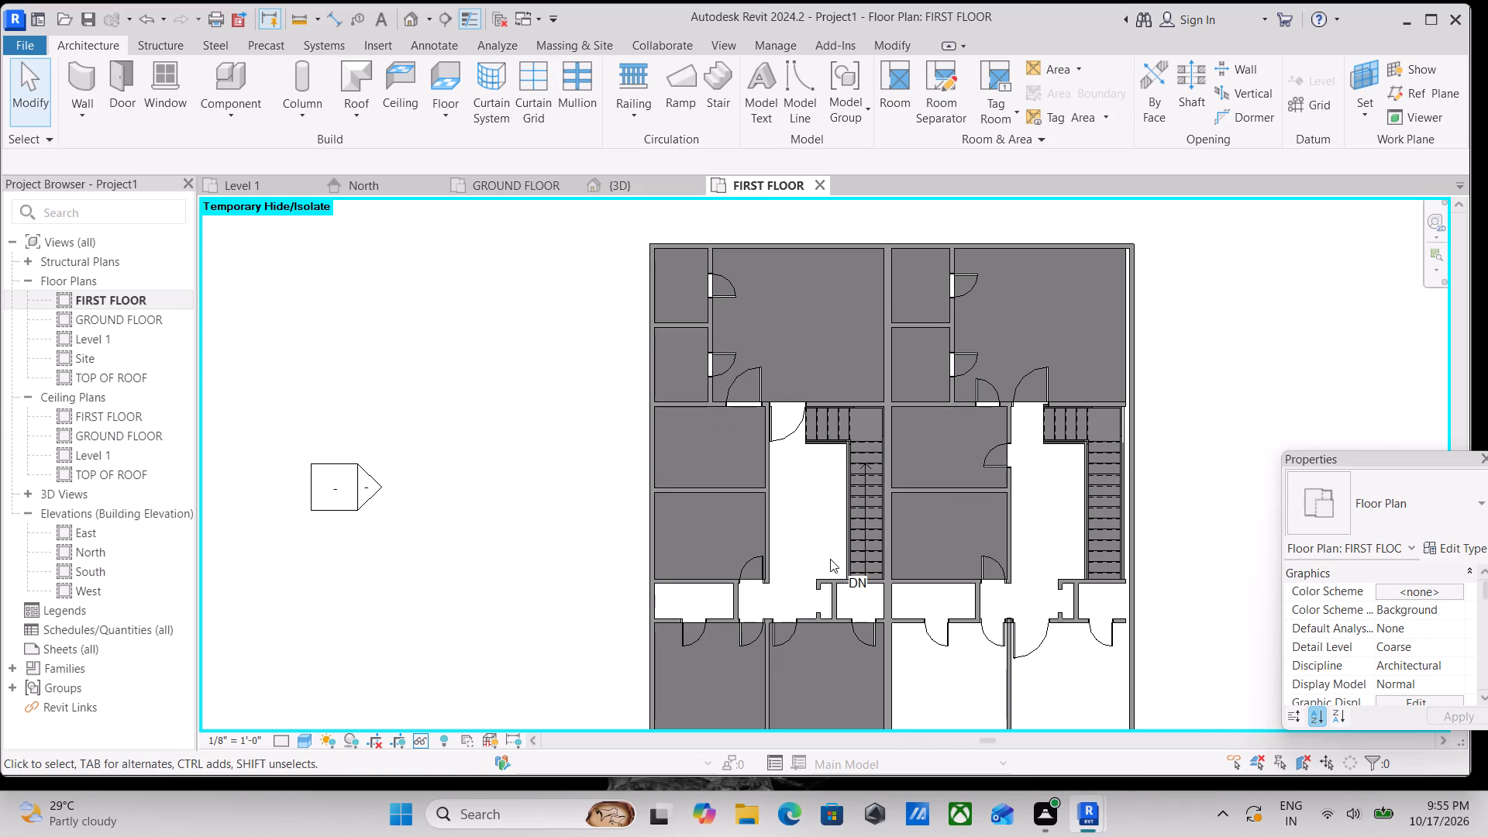
# Start a new architectural floor on the first floor level for the remaining uncovered areas.
pyautogui.scroll(3, 797, 463)
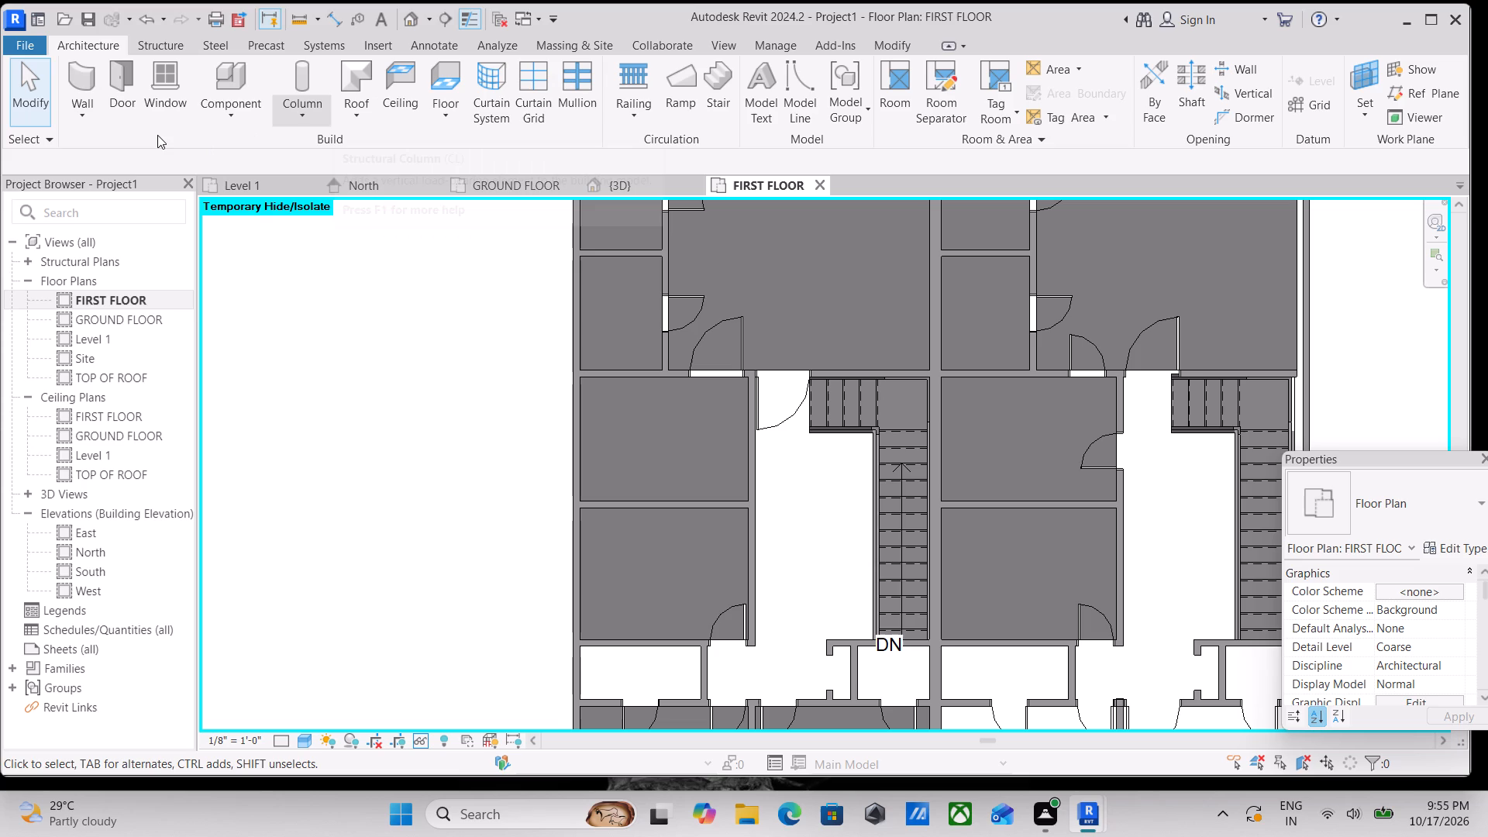
pyautogui.scroll(3, 753, 435)
pyautogui.moveTo(784, 395); pyautogui.dragTo(795, 437, button='middle')
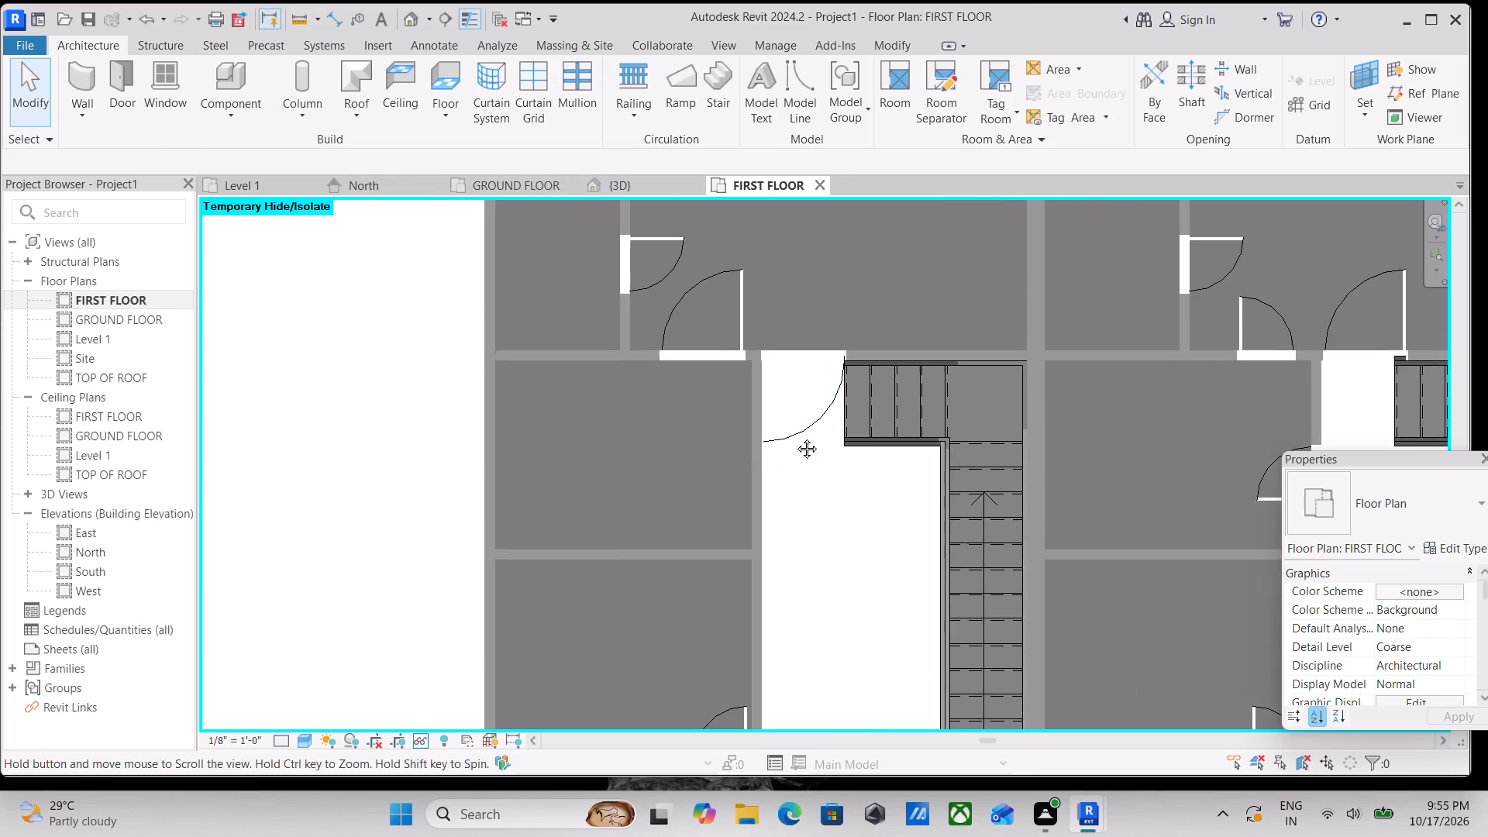
pyautogui.moveTo(795, 437); pyautogui.dragTo(803, 467, button='middle')
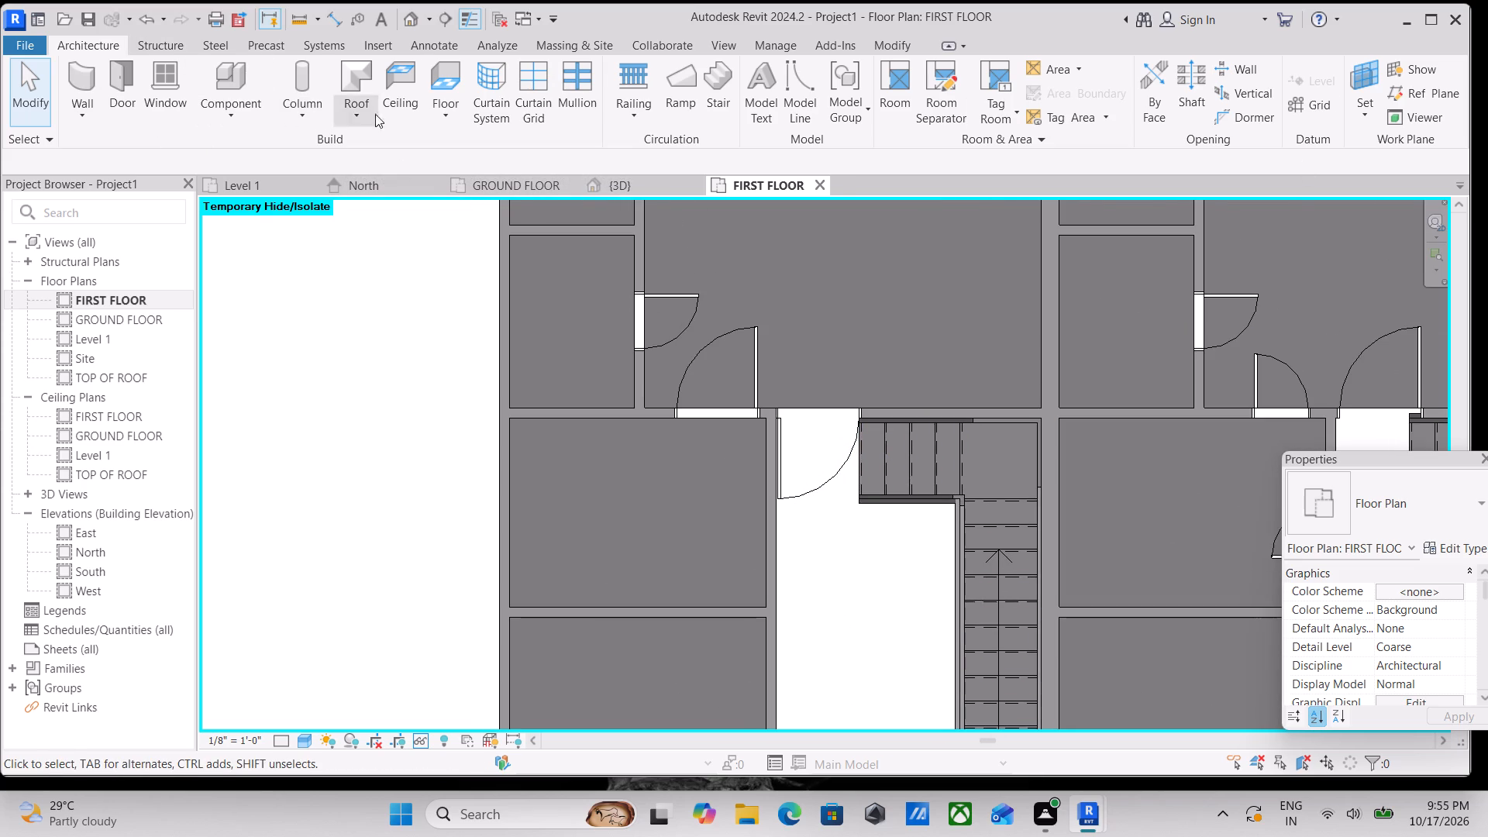
pyautogui.click(436, 115)
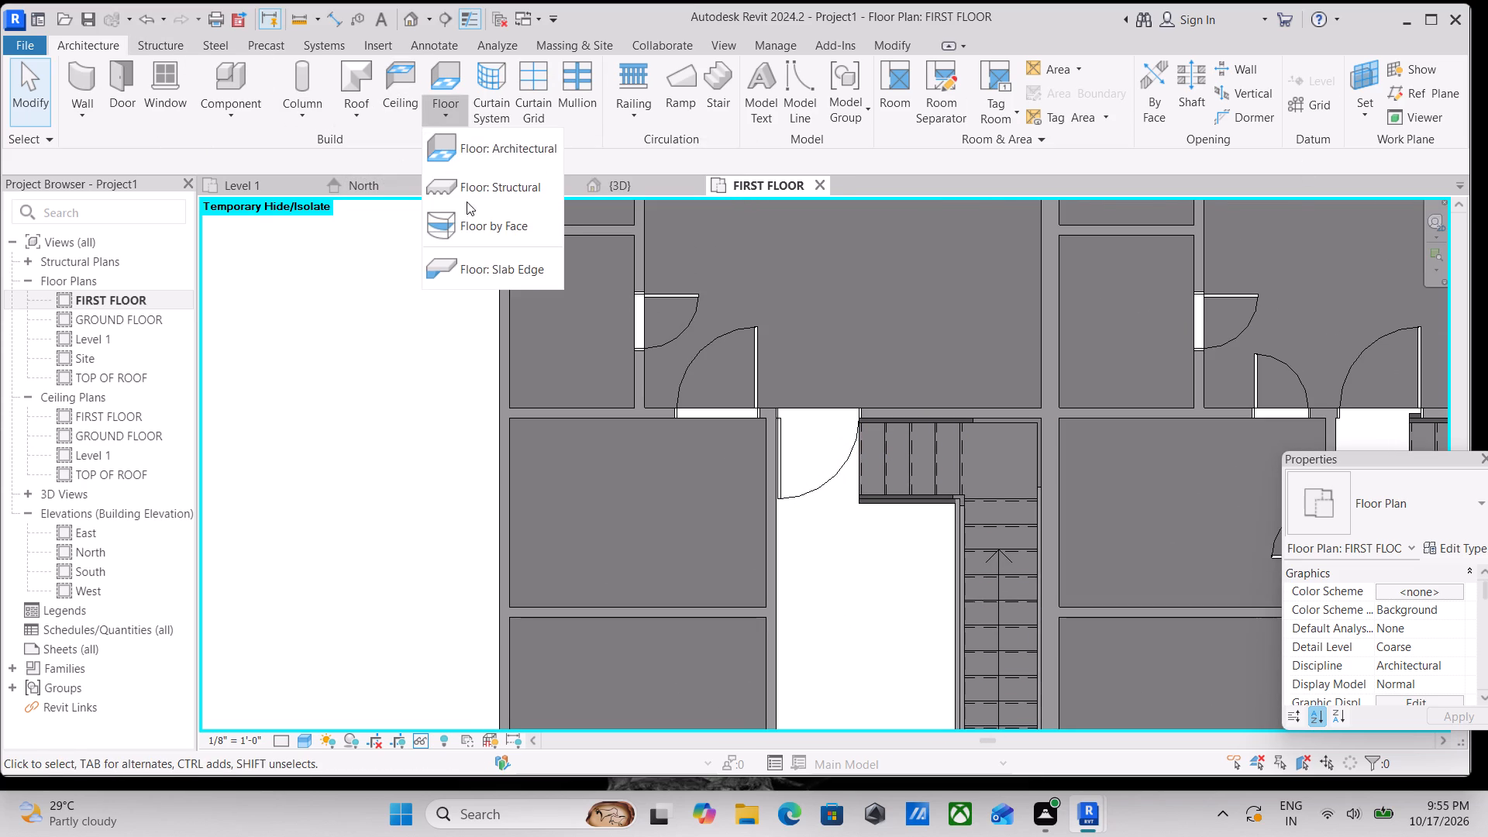
pyautogui.click(478, 145)
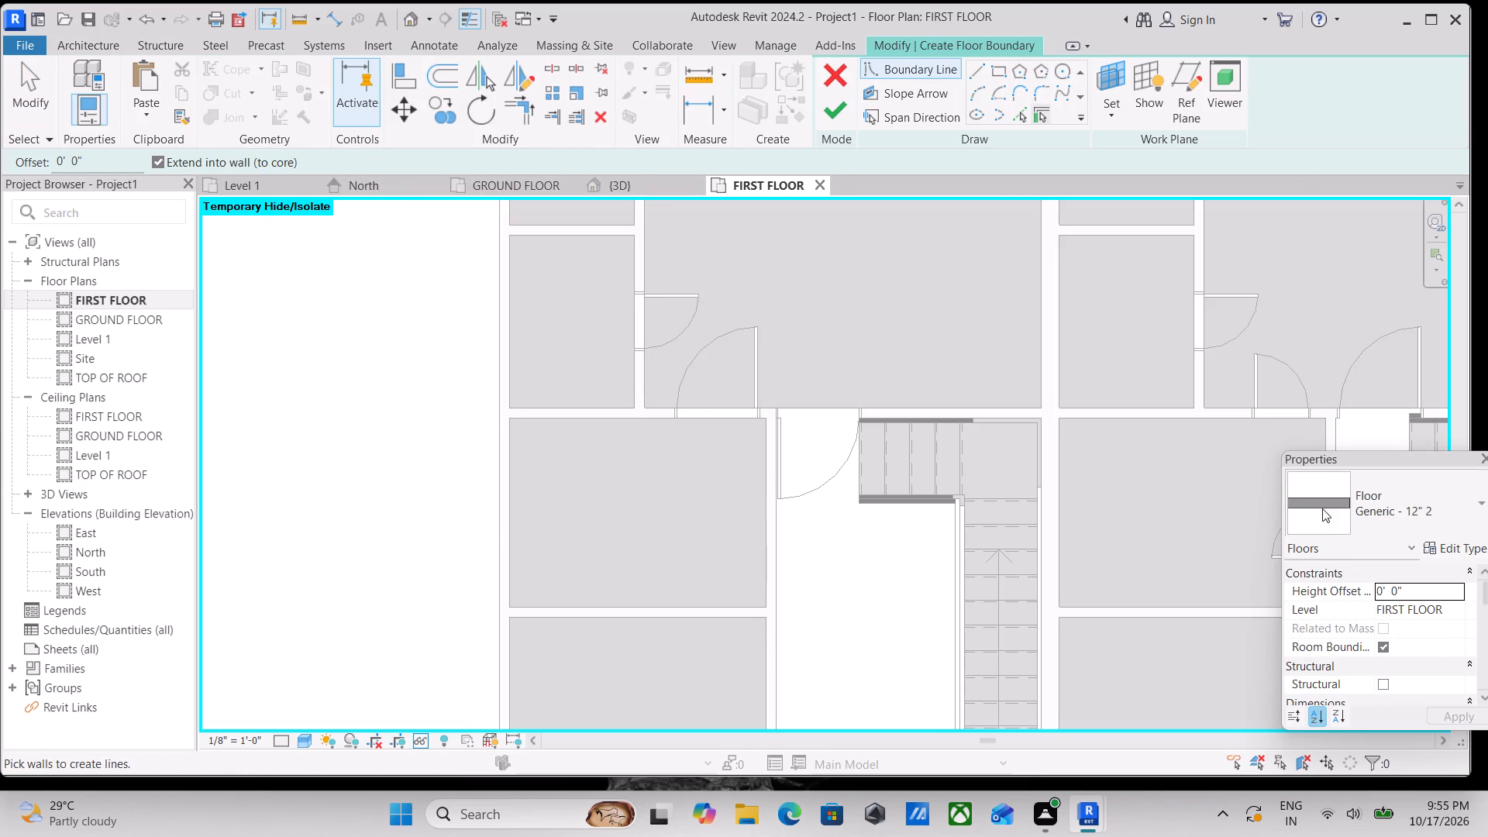
# Examine the stair hallways, door openings and closets of both units for corners to start a line or rectangle boundary from.
pyautogui.scroll(-1, 1067, 591)
pyautogui.moveTo(880, 600); pyautogui.dragTo(859, 550, button='middle')
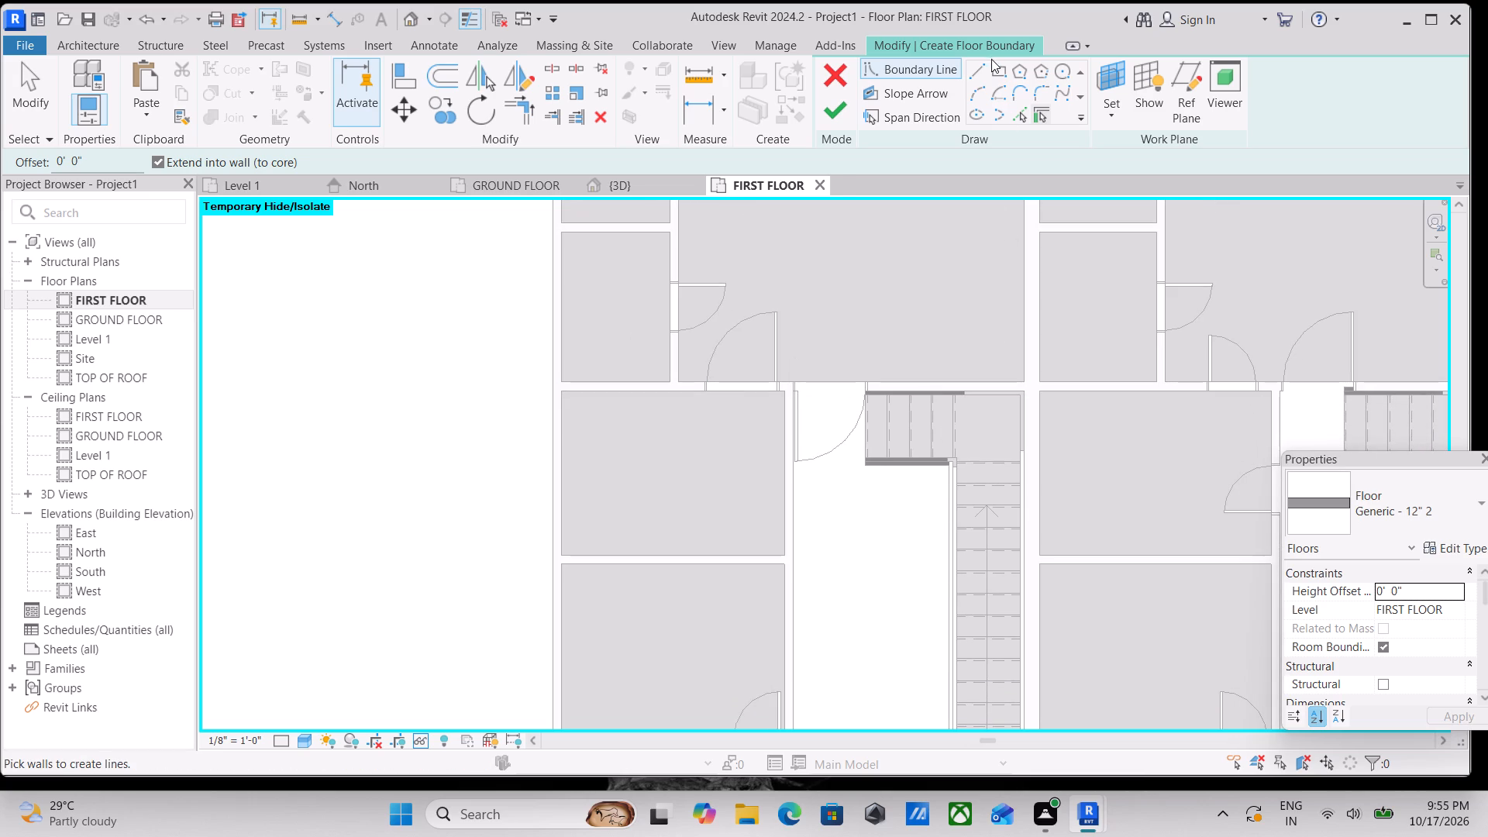
pyautogui.click(971, 68)
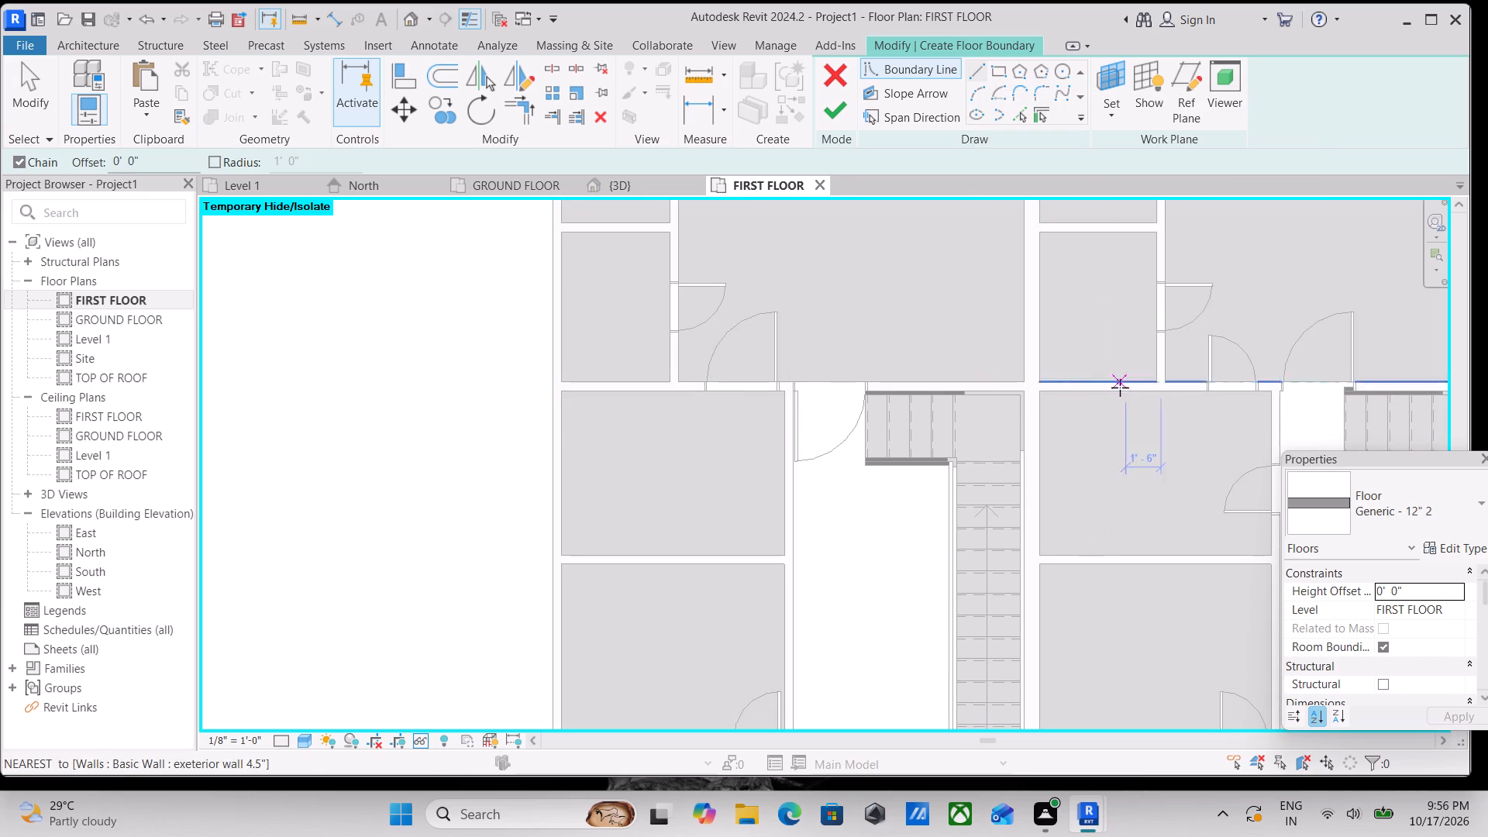
pyautogui.scroll(-2, 1059, 447)
pyautogui.moveTo(980, 484); pyautogui.dragTo(978, 434, button='middle')
pyautogui.scroll(2, 812, 614)
pyautogui.scroll(2, 894, 301)
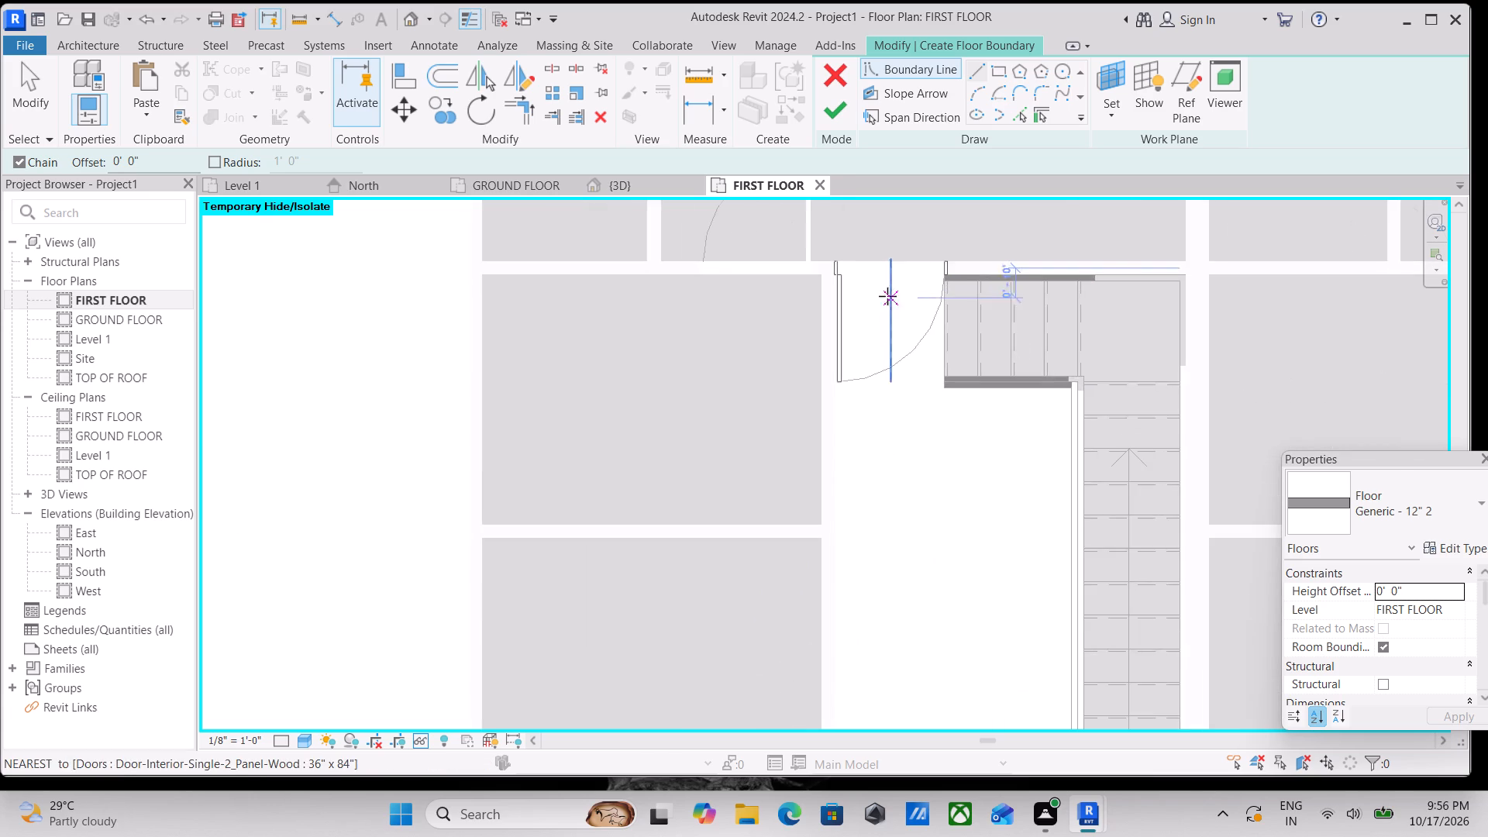
pyautogui.scroll(4, 887, 296)
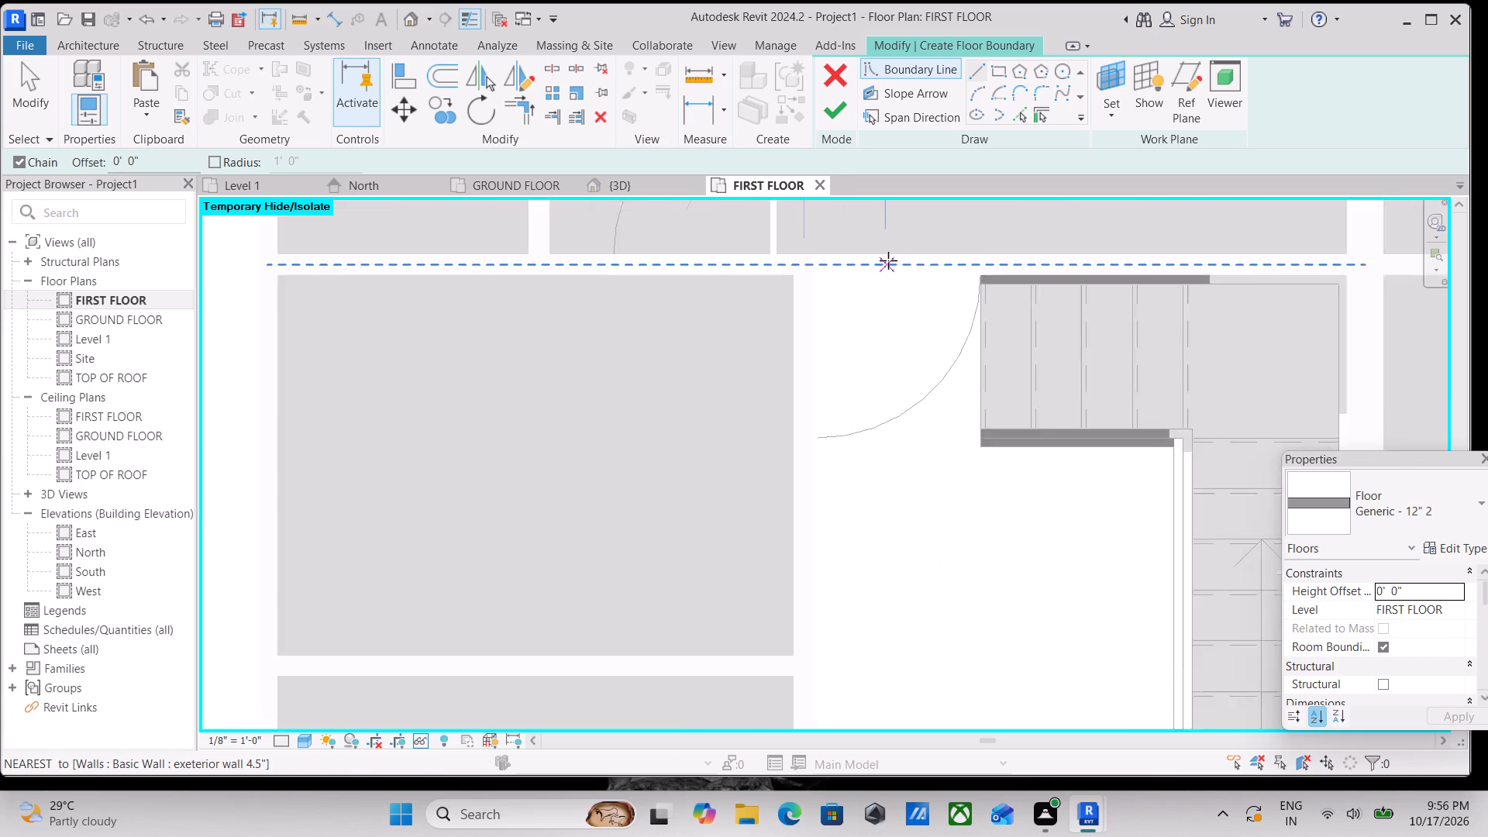
pyautogui.scroll(4, 888, 260)
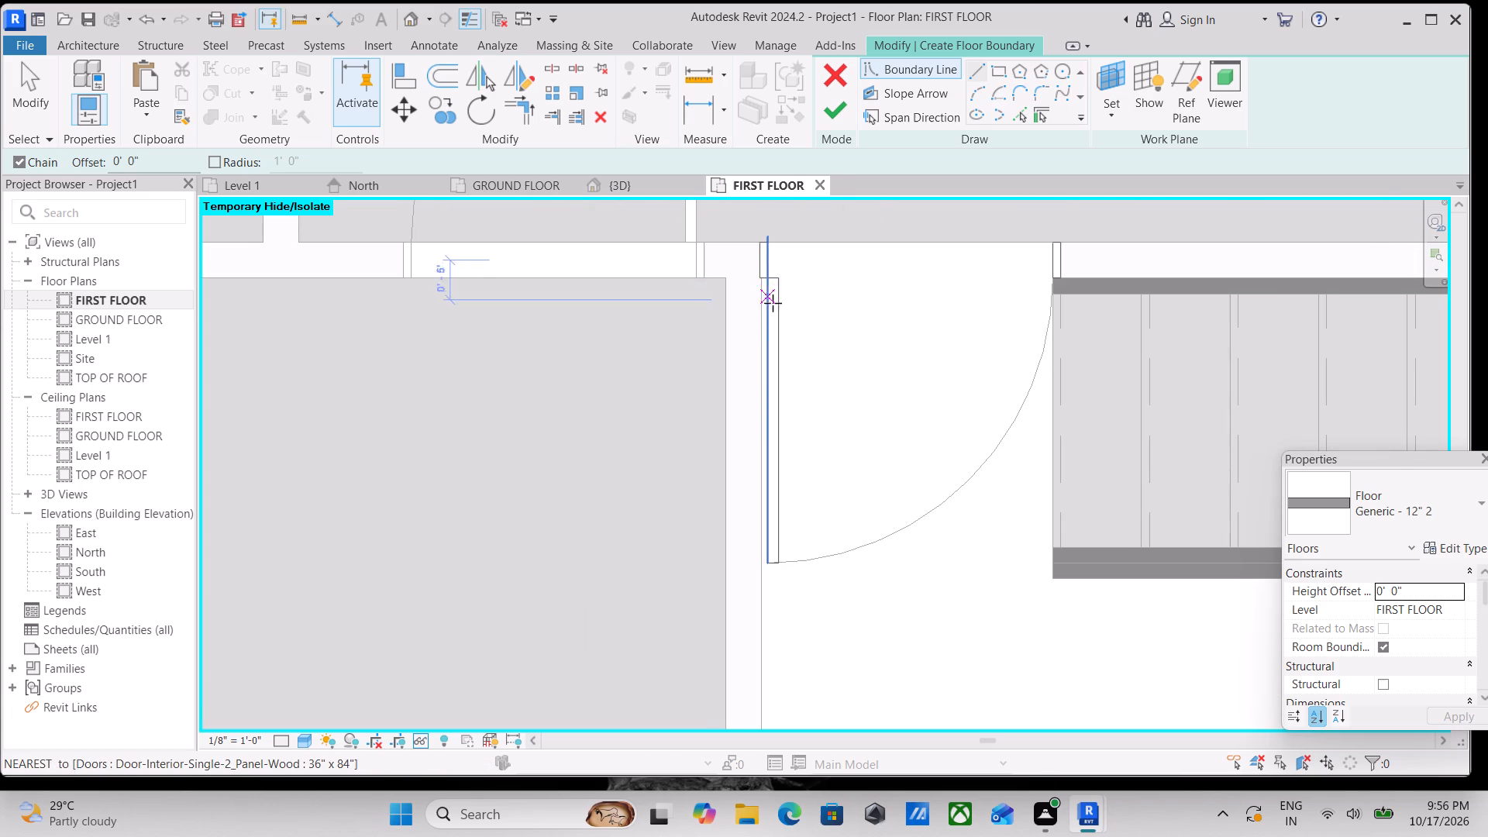
pyautogui.scroll(-3, 771, 312)
pyautogui.scroll(-3, 817, 482)
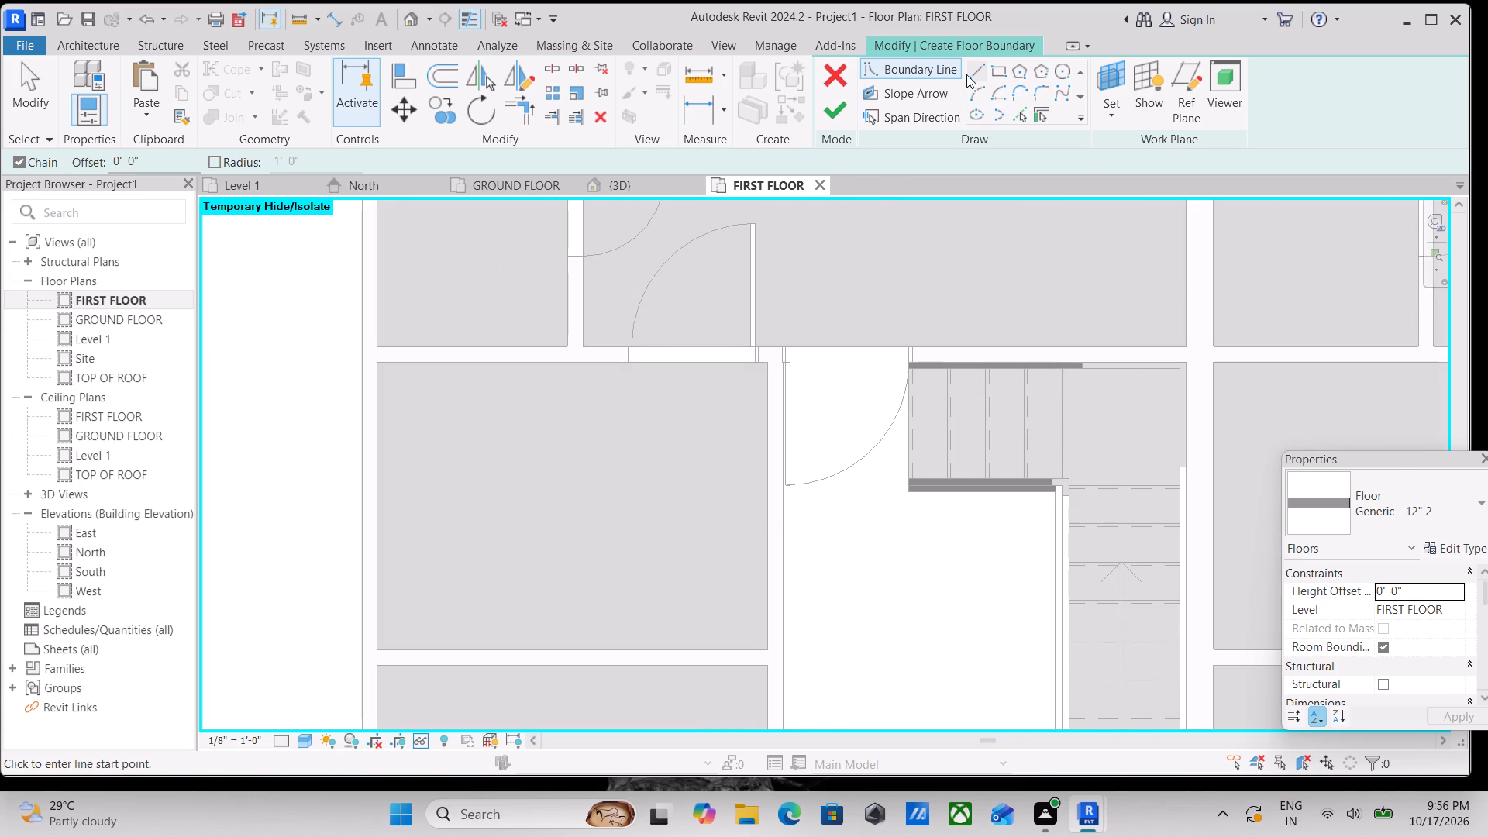
pyautogui.click(994, 70)
pyautogui.scroll(-4, 1011, 587)
pyautogui.moveTo(1010, 587); pyautogui.dragTo(921, 273, button='middle')
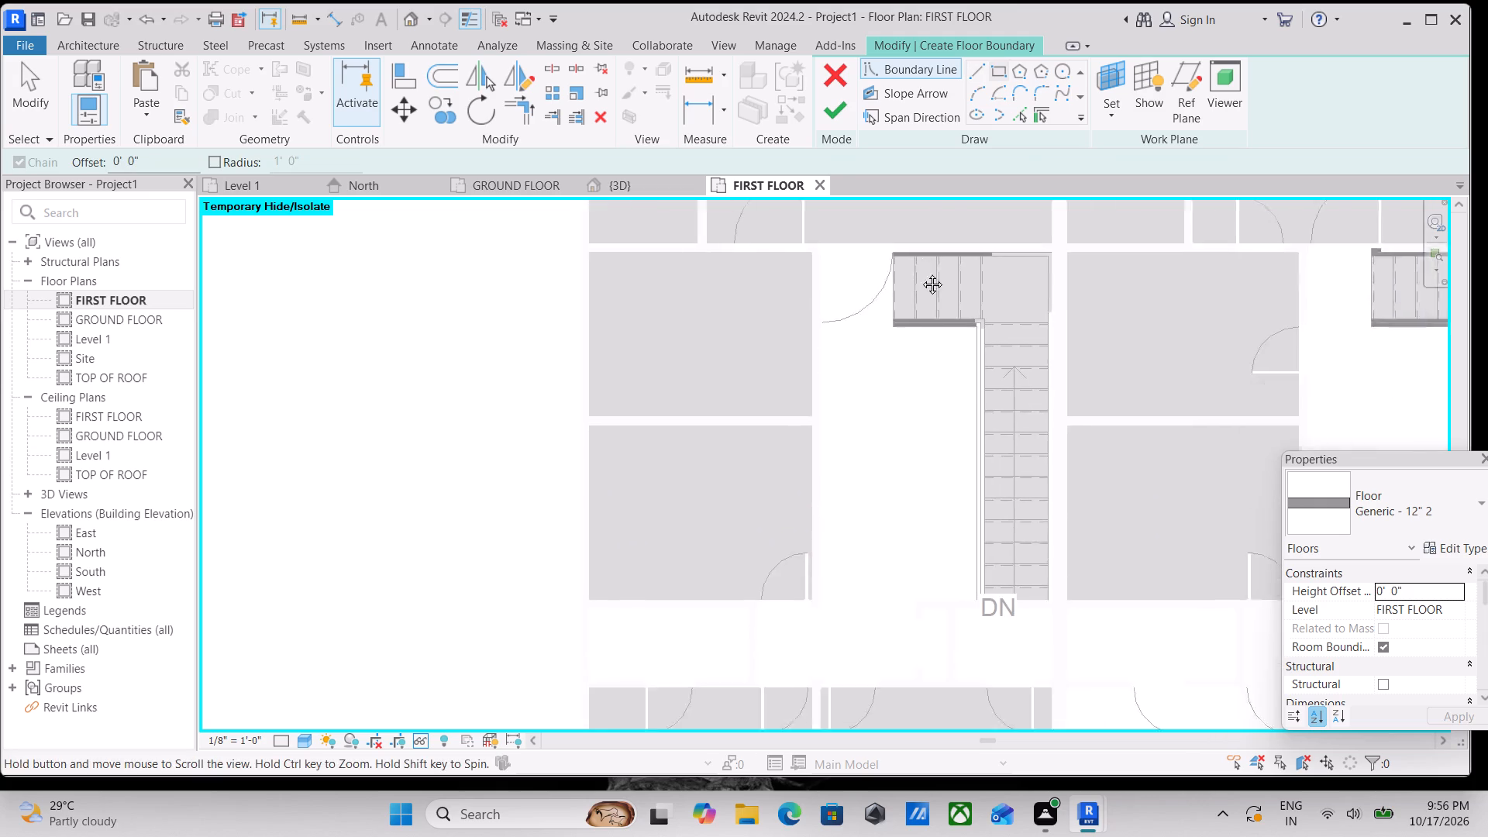
pyautogui.moveTo(921, 273); pyautogui.dragTo(921, 276, button='middle')
pyautogui.scroll(-3, 958, 528)
pyautogui.moveTo(958, 528); pyautogui.dragTo(788, 451, button='middle')
pyautogui.scroll(3, 1121, 458)
pyautogui.moveTo(1118, 440); pyautogui.dragTo(1143, 601, button='middle')
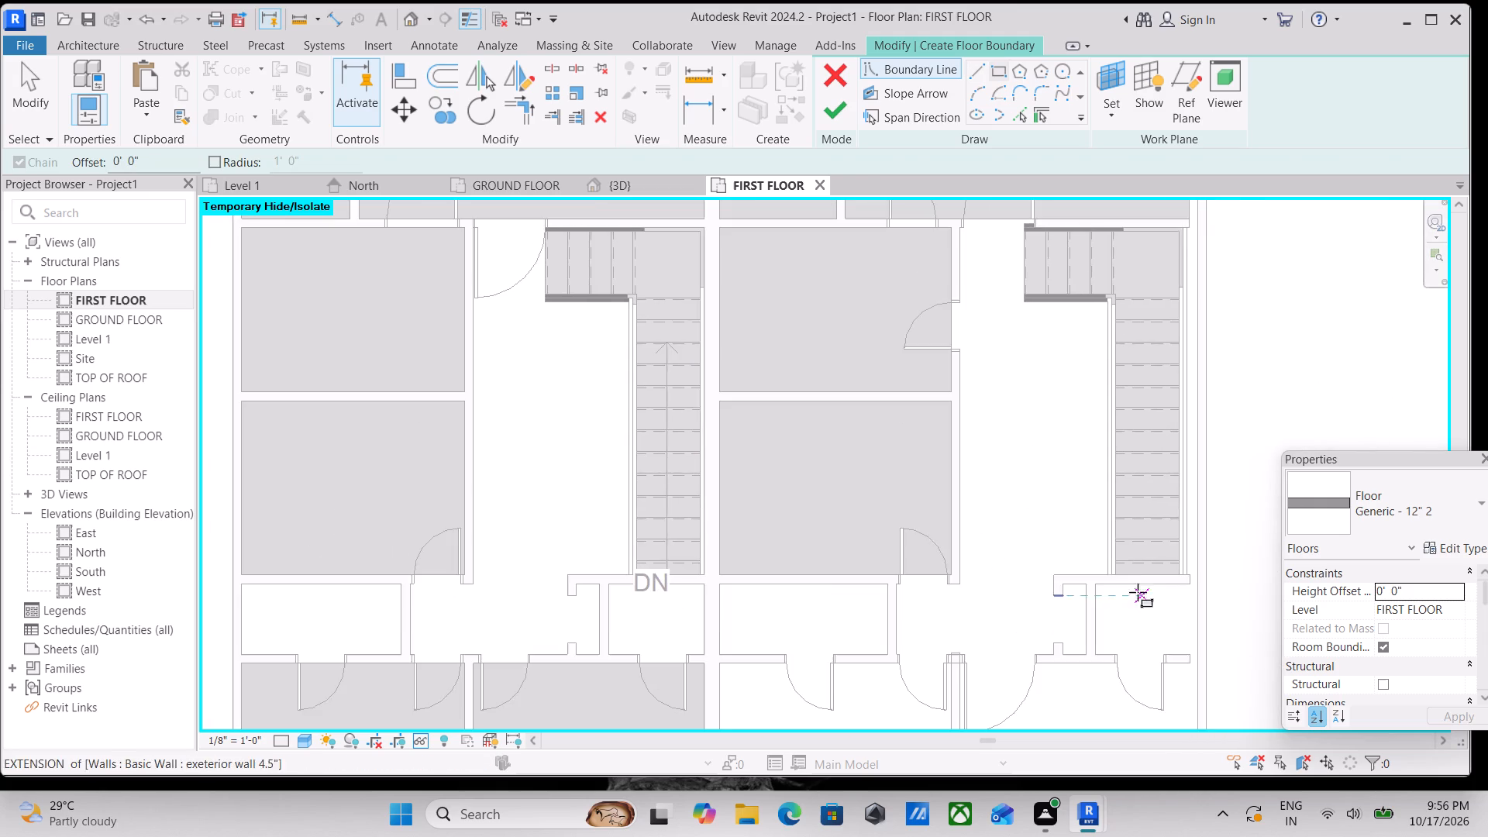
pyautogui.scroll(3, 1111, 551)
pyautogui.scroll(-3, 1109, 581)
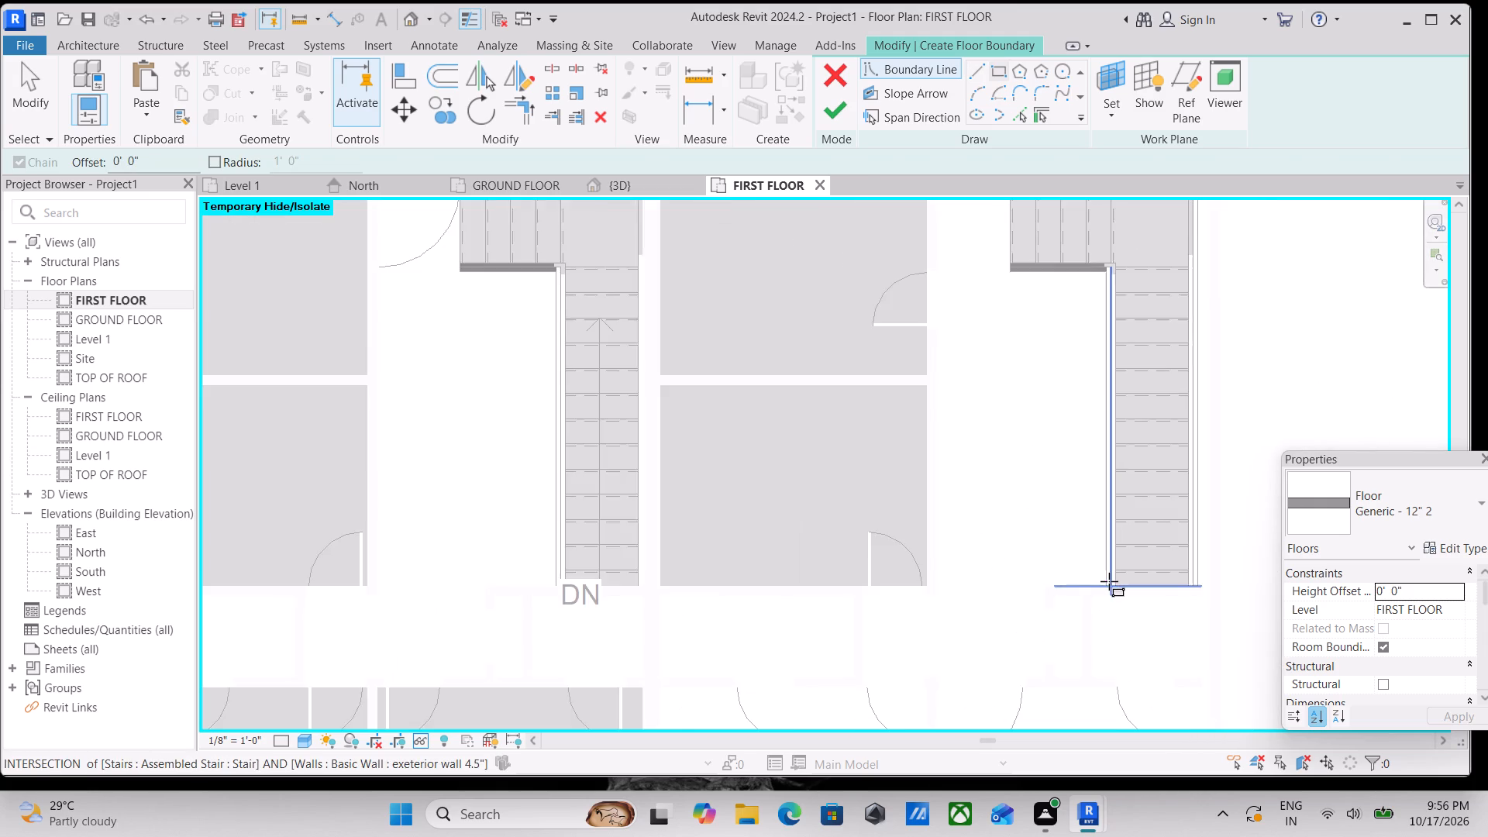
pyautogui.scroll(-2, 1109, 581)
pyautogui.moveTo(1109, 581); pyautogui.dragTo(1114, 673, button='middle')
pyautogui.scroll(4, 1042, 431)
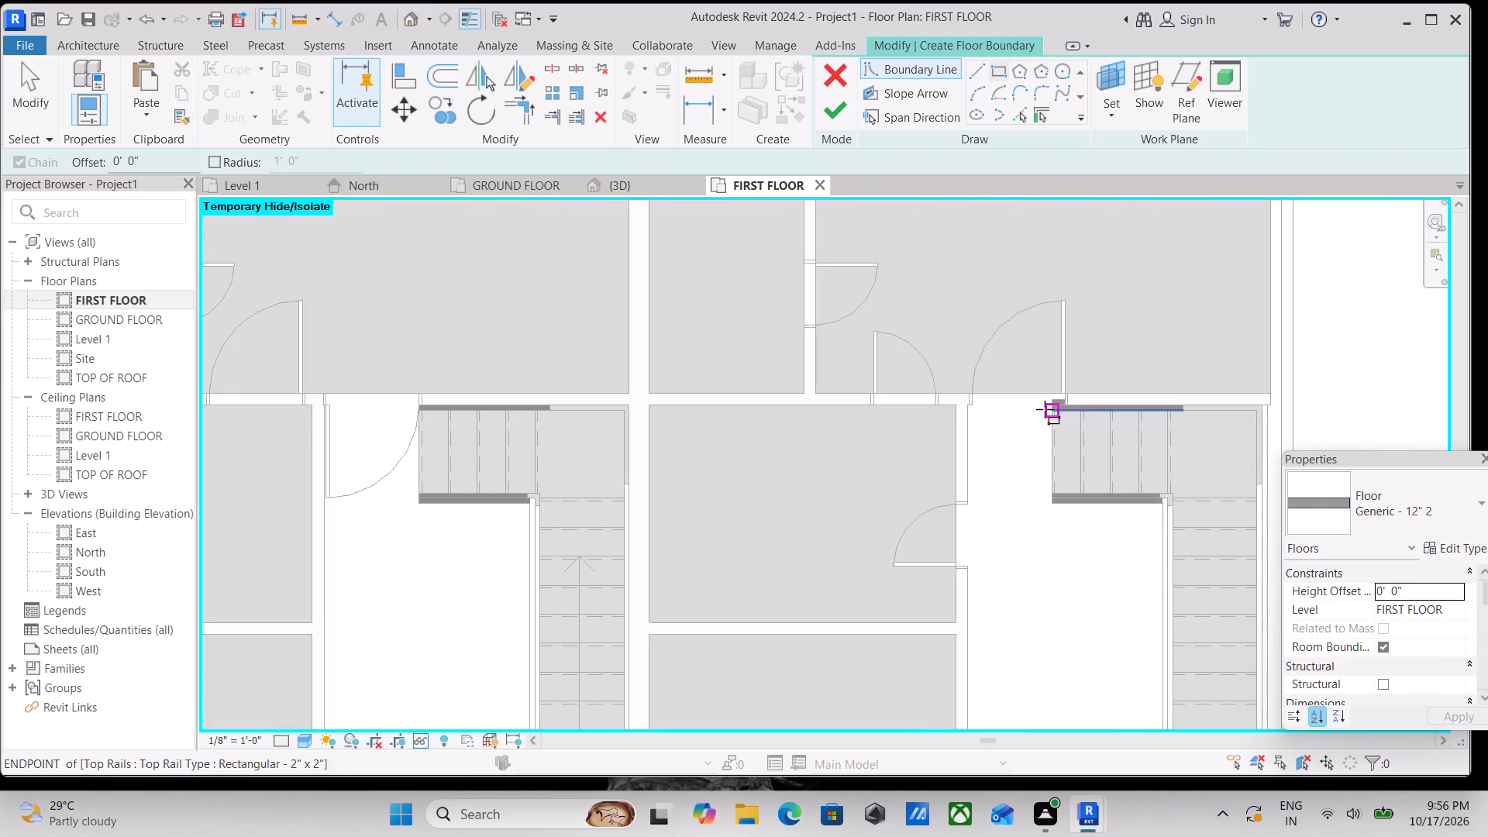
pyautogui.scroll(-3, 803, 568)
pyautogui.scroll(-3, 646, 624)
pyautogui.moveTo(674, 594); pyautogui.dragTo(708, 571, button='middle')
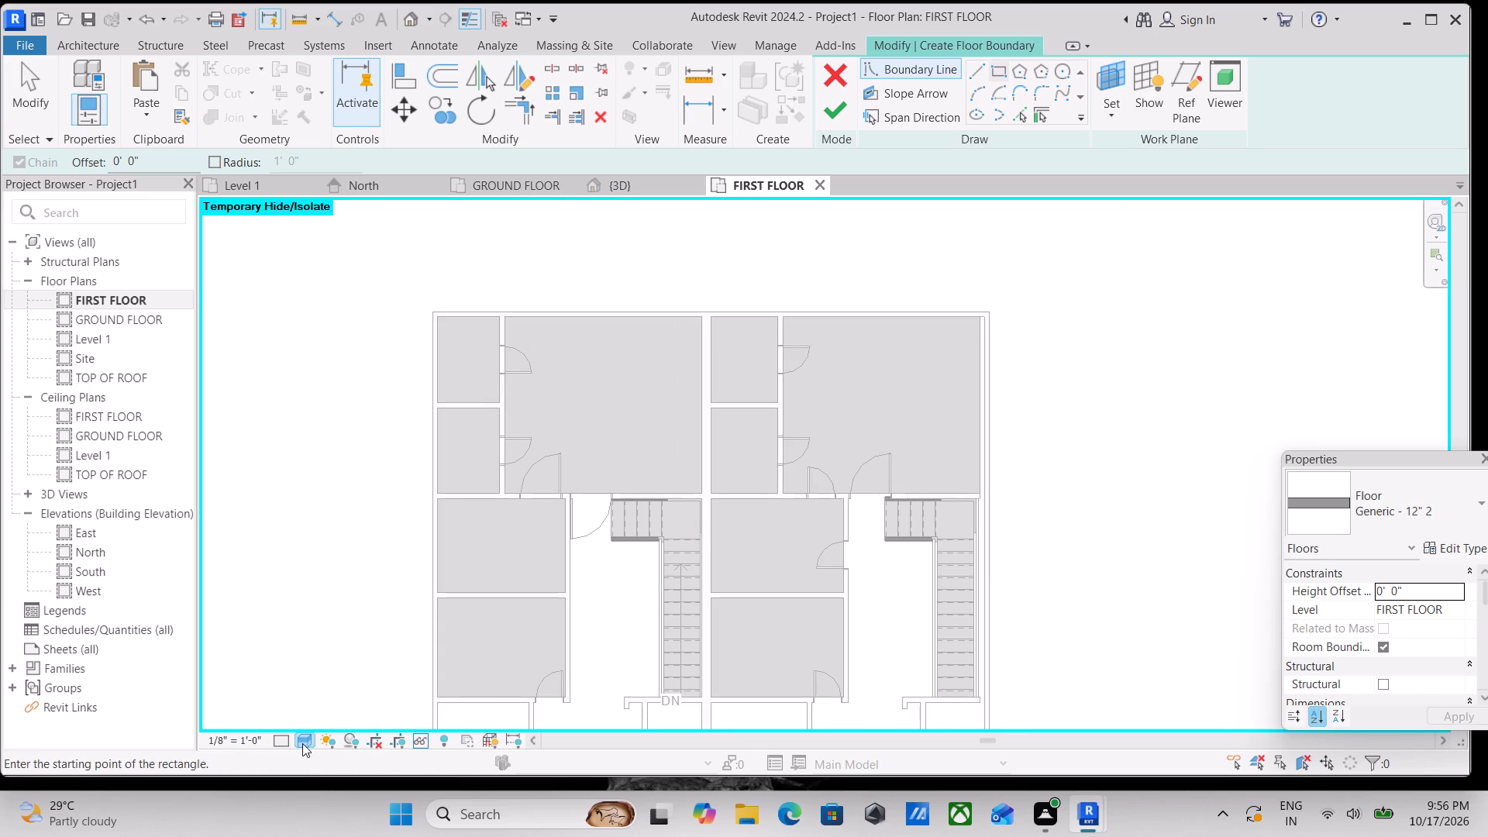
# Set the first floor view's visual style to Shaded.
pyautogui.click(304, 744)
pyautogui.click(325, 667)
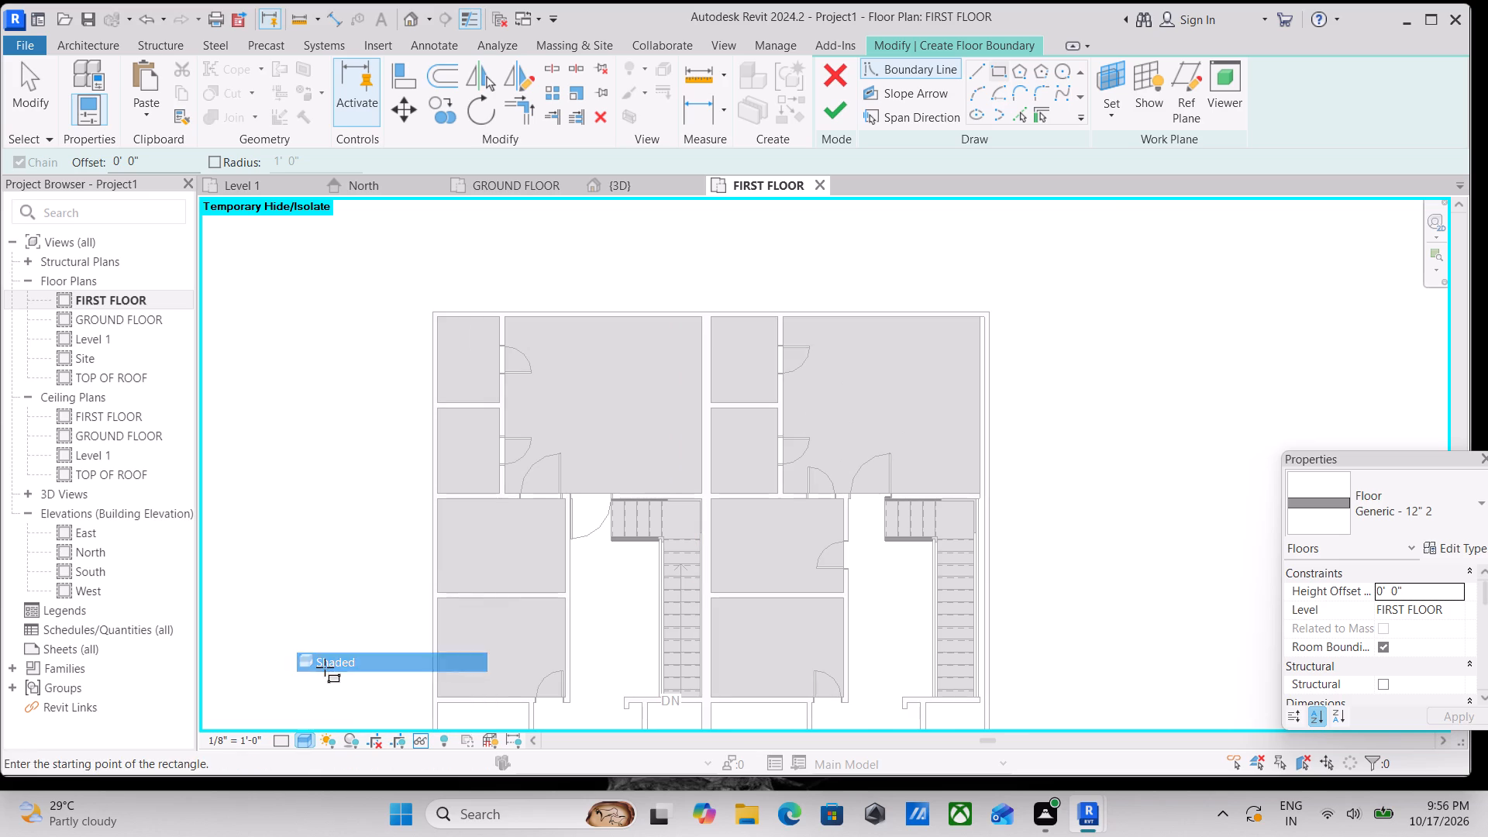
# Sketch a rectangular floor boundary in the right unit's lower inner bedroom, from the lower party-wall corner to the upper corner at the middle partition.
pyautogui.scroll(4, 859, 586)
pyautogui.moveTo(890, 594); pyautogui.dragTo(966, 486, button='middle')
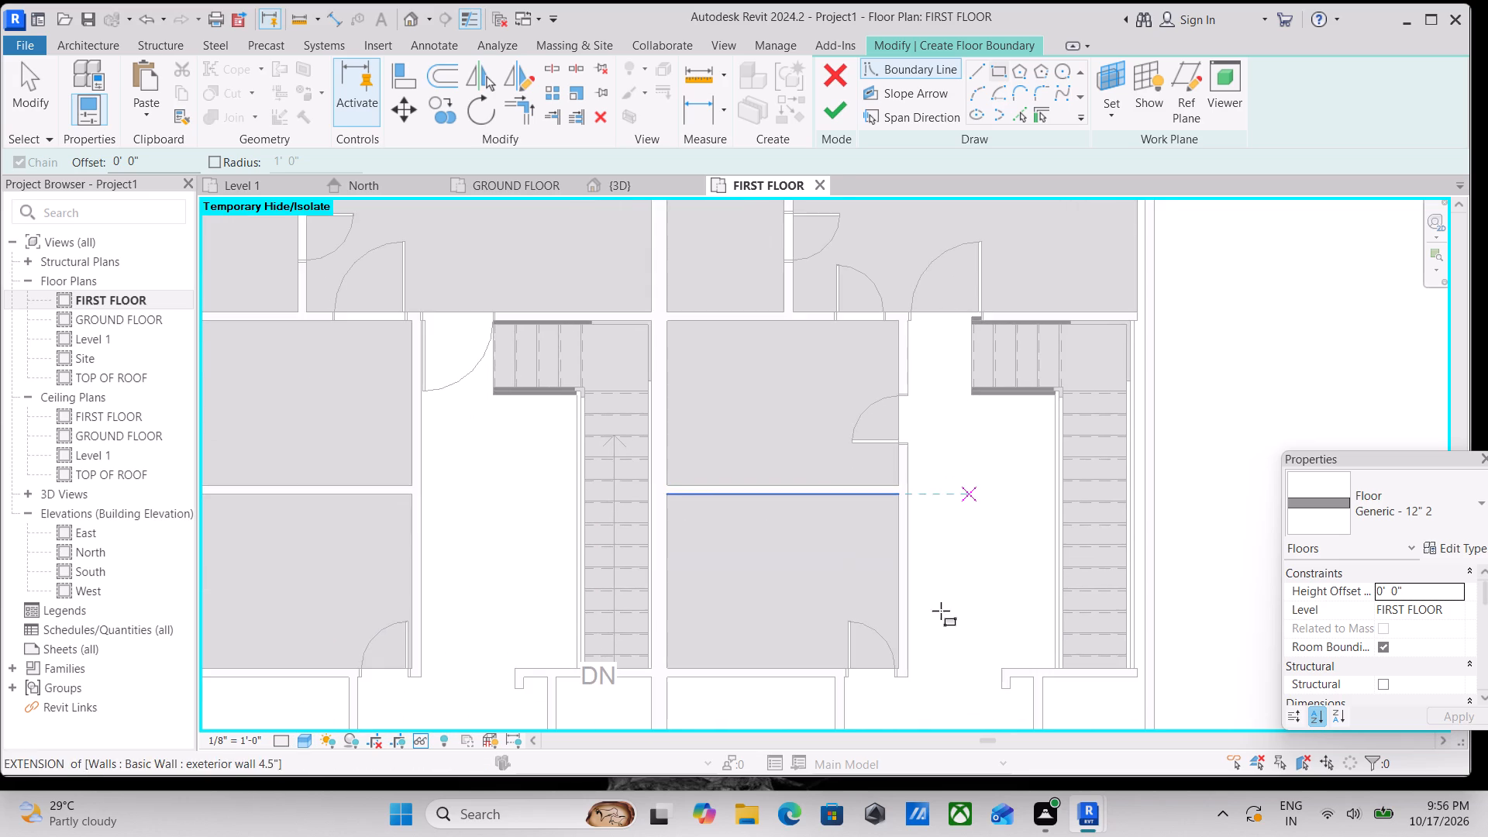
pyautogui.moveTo(941, 608); pyautogui.dragTo(984, 465, button='middle')
pyautogui.moveTo(1073, 625); pyautogui.dragTo(1055, 505, button='middle')
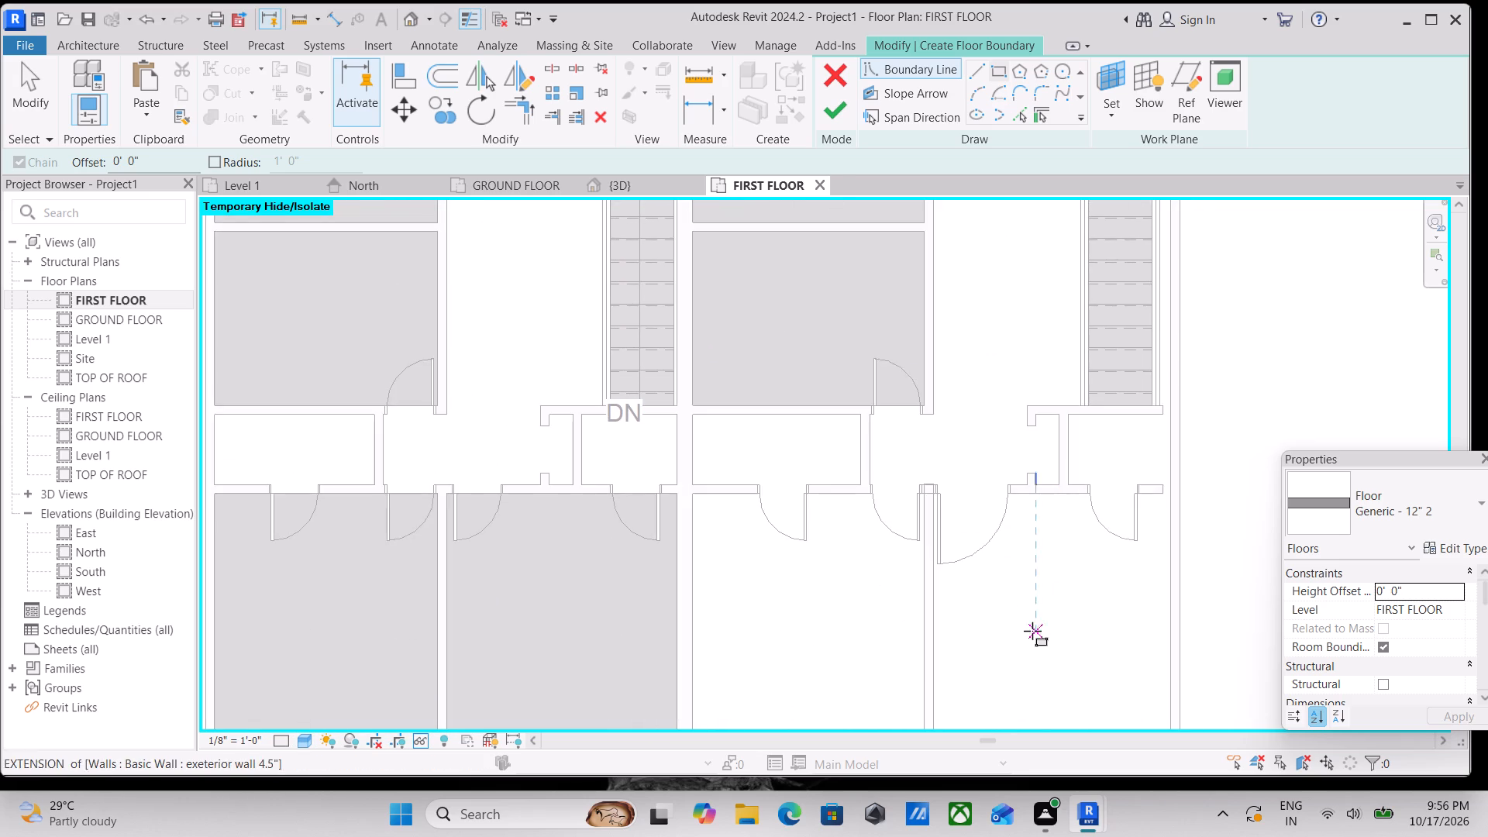
pyautogui.moveTo(1030, 622); pyautogui.dragTo(1083, 492, button='middle')
pyautogui.scroll(3, 666, 666)
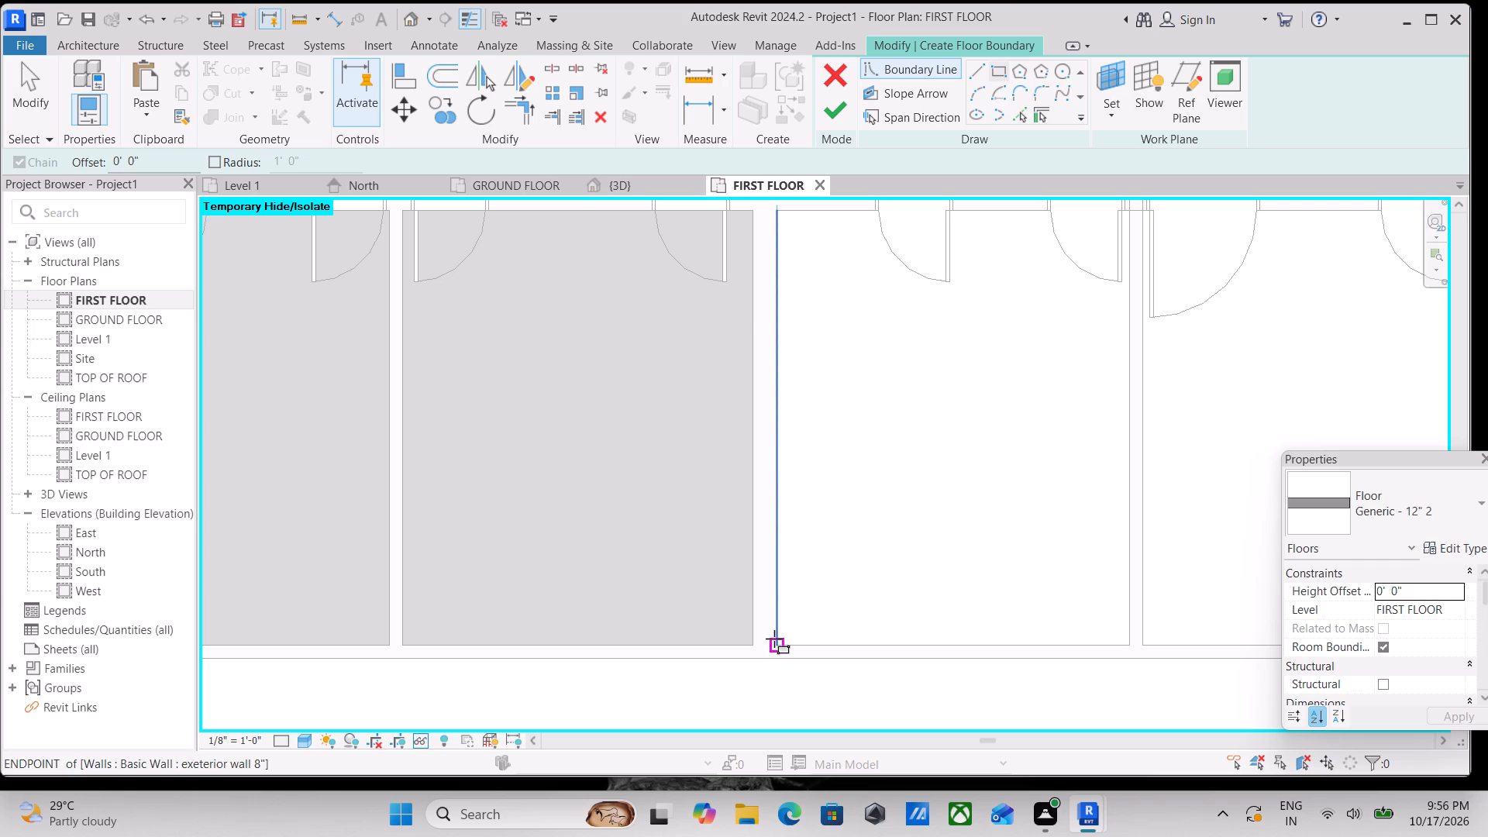
pyautogui.click(774, 639)
pyautogui.moveTo(972, 494); pyautogui.dragTo(872, 601, button='middle')
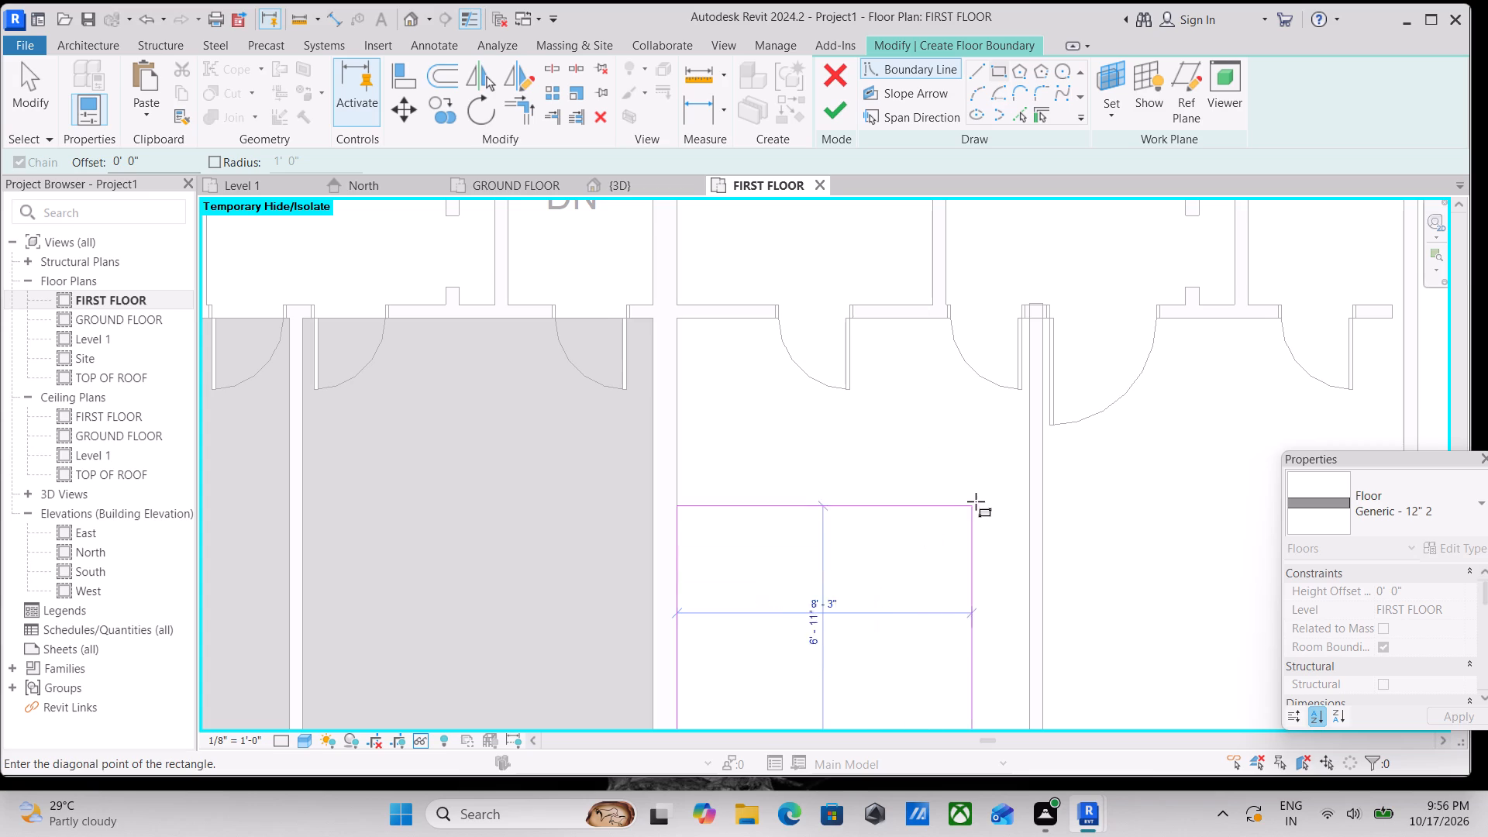
pyautogui.scroll(-1, 978, 496)
pyautogui.moveTo(978, 496); pyautogui.dragTo(918, 592, button='middle')
pyautogui.scroll(6, 963, 466)
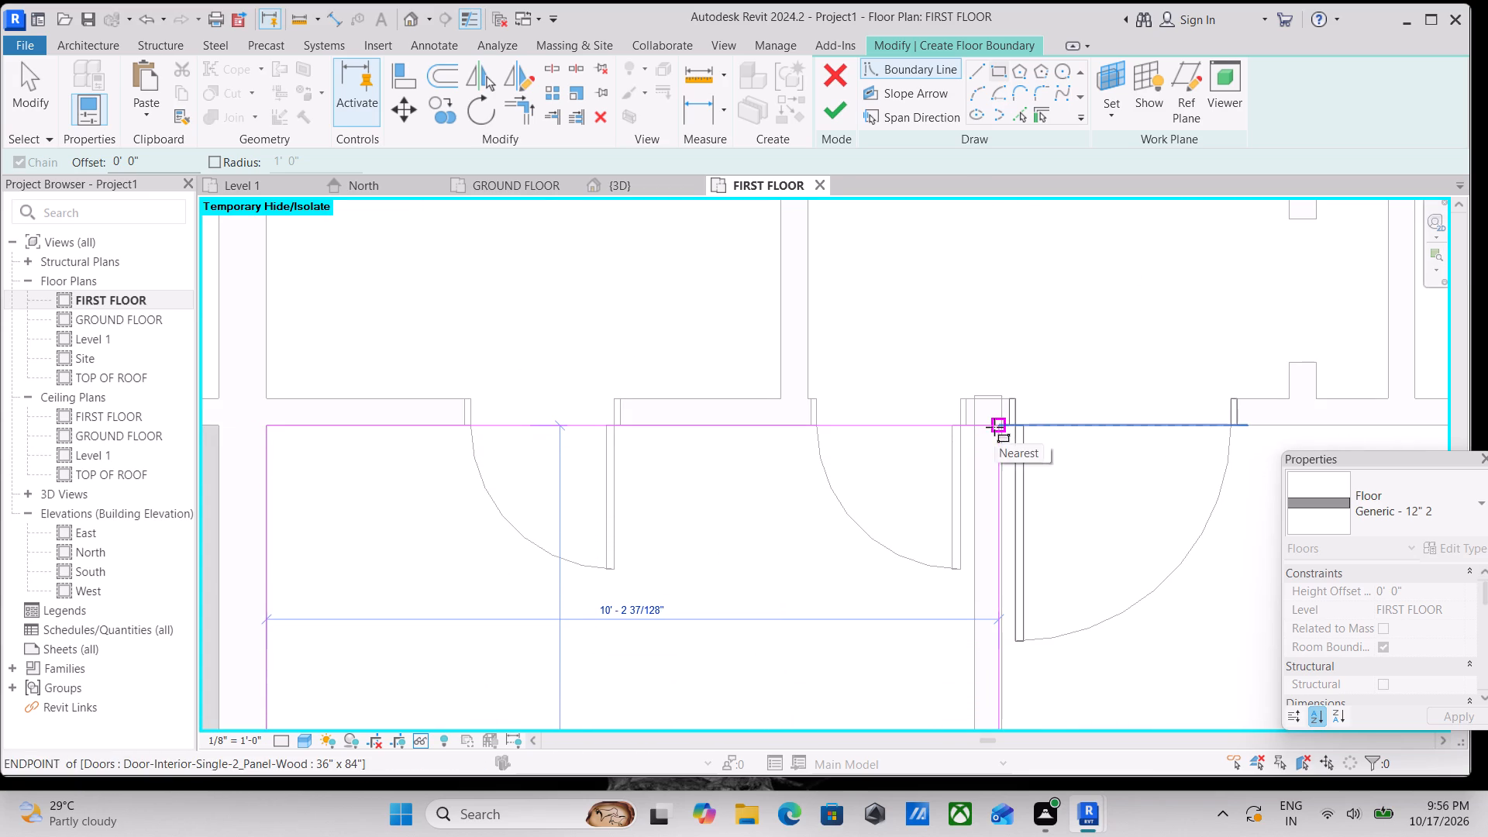
pyautogui.click(973, 425)
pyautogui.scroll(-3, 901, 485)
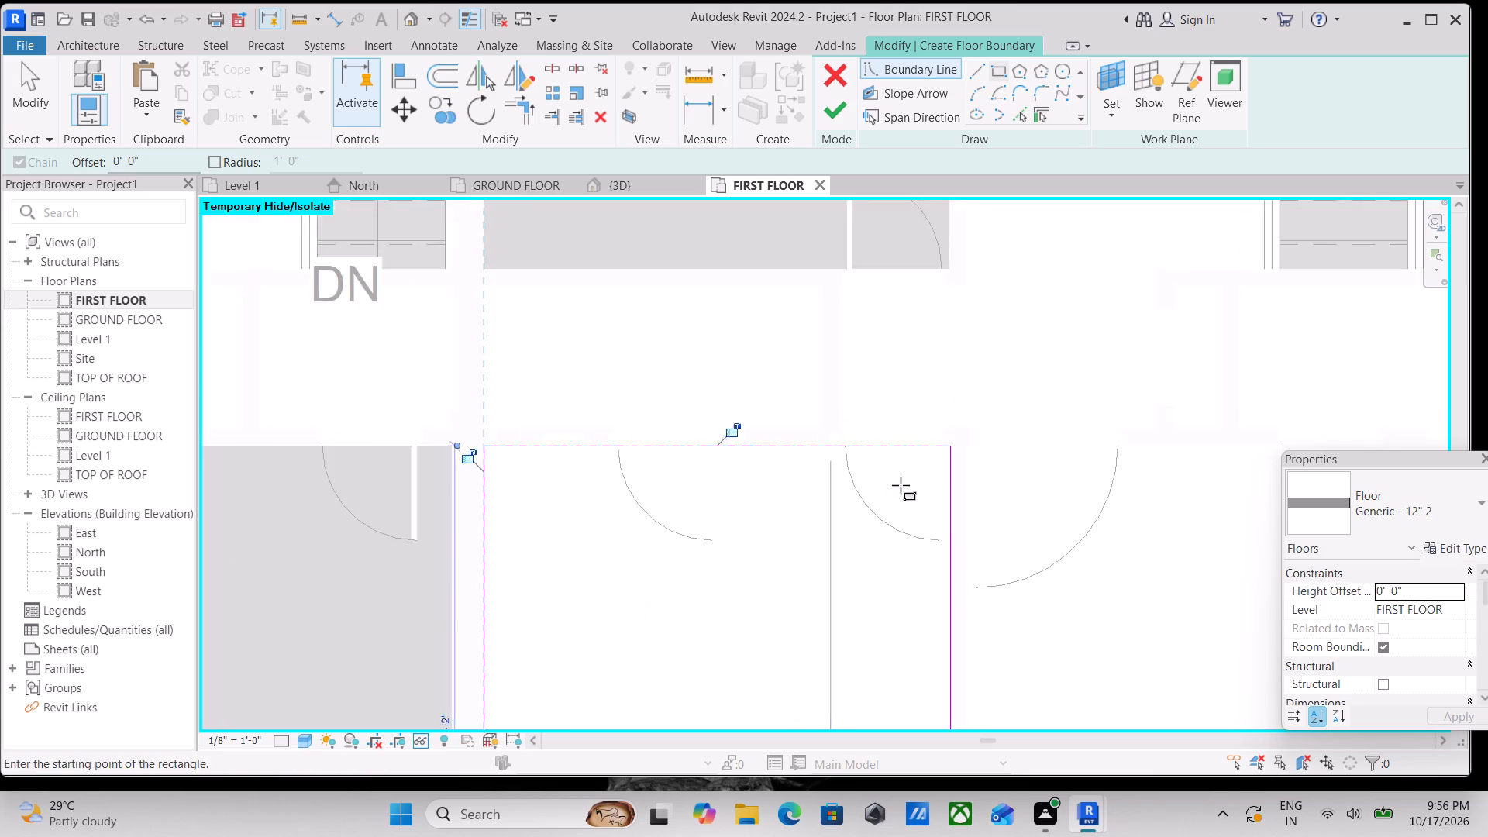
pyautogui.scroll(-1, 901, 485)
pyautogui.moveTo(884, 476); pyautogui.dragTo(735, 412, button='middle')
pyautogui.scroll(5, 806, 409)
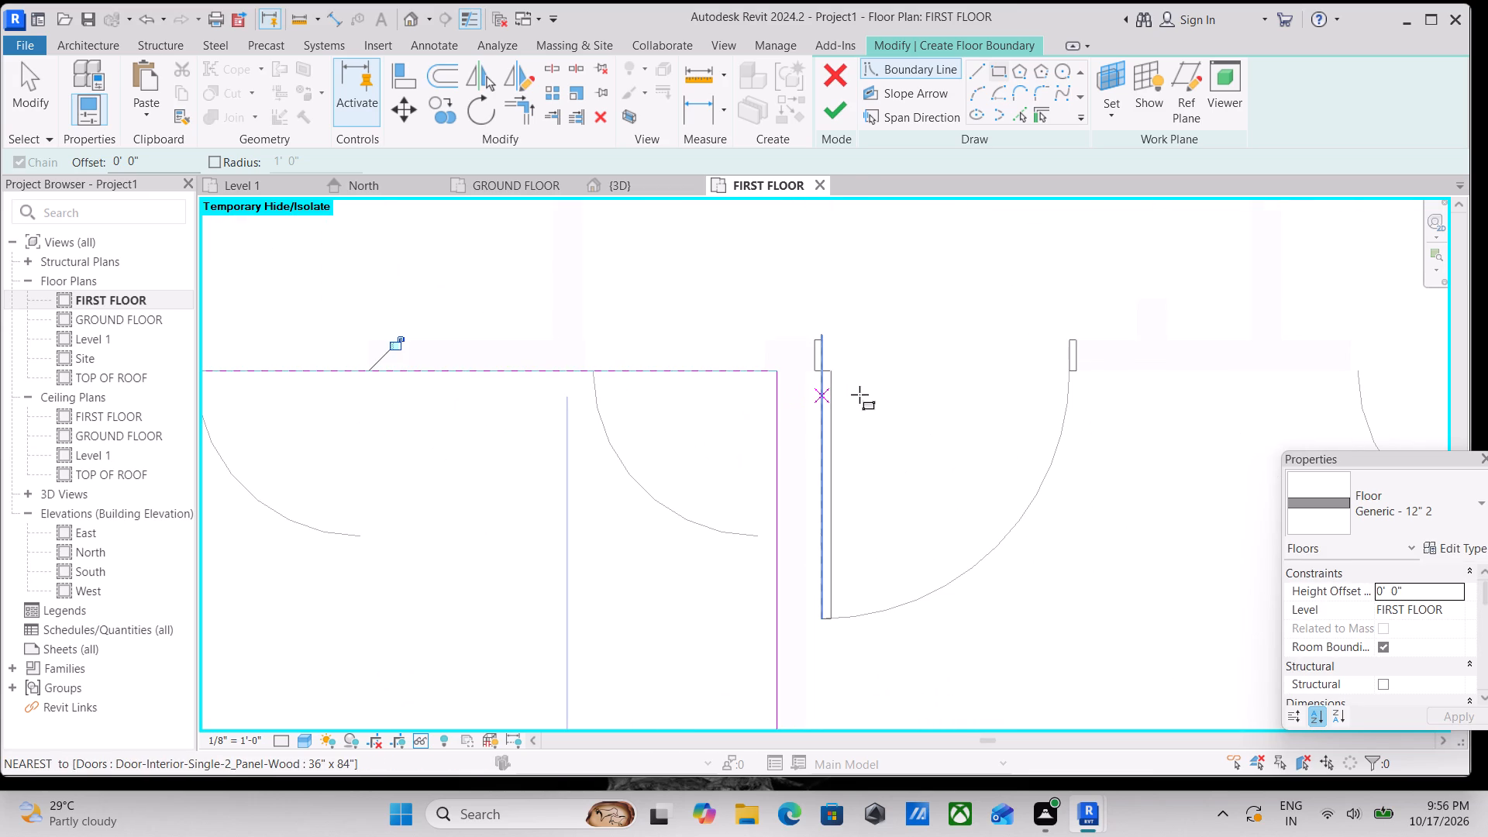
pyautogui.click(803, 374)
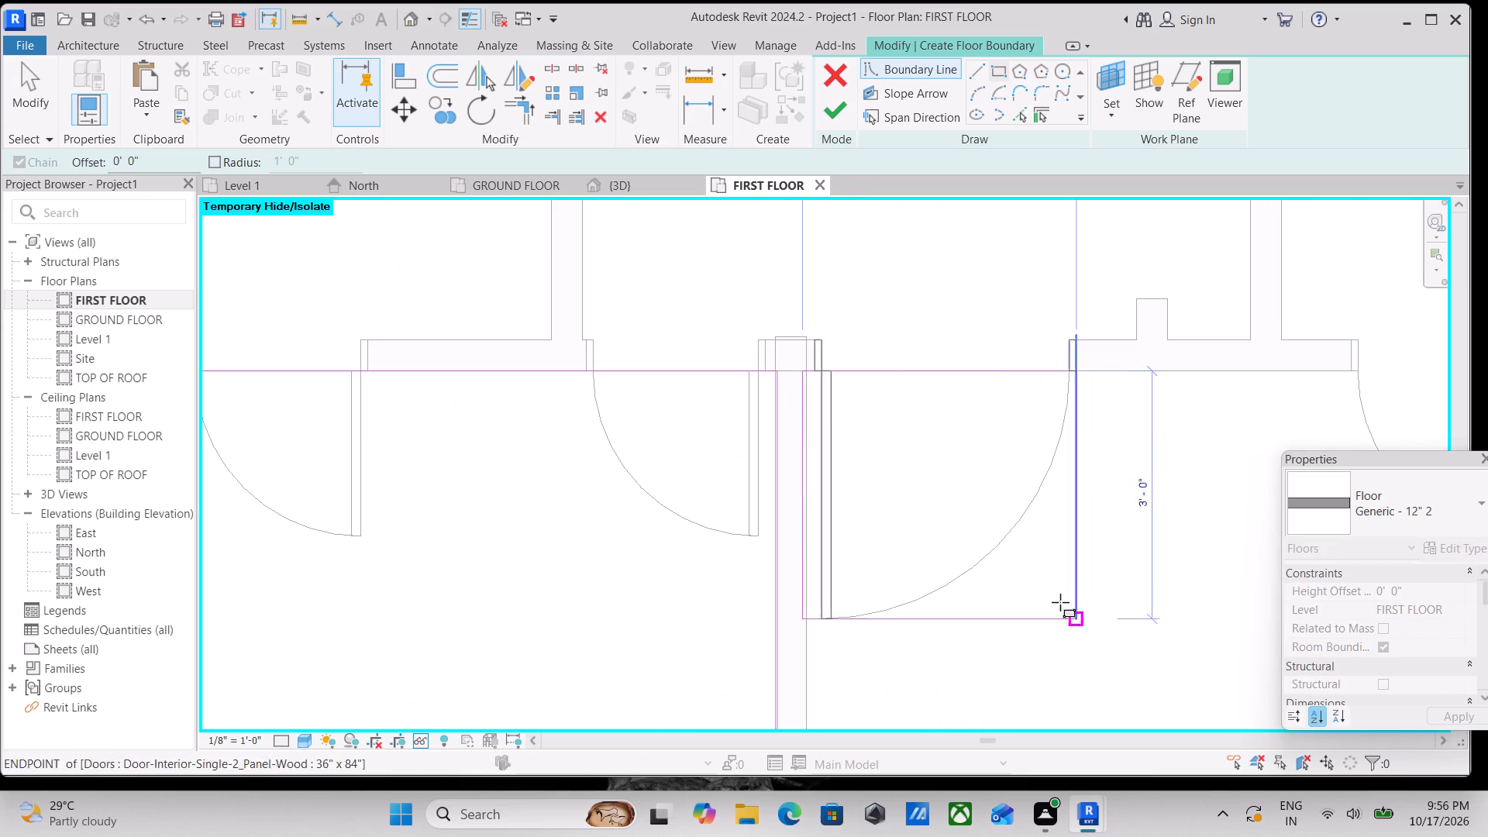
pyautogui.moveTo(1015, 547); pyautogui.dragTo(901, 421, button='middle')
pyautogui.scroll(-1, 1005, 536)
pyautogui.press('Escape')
# Sketch a rectangular floor boundary in the right unit's lower outer bedroom, from the middle partition's lower corner to the upper corner at the exterior wall.
pyautogui.scroll(-2, 790, 526)
pyautogui.moveTo(784, 494); pyautogui.dragTo(784, 378, button='middle')
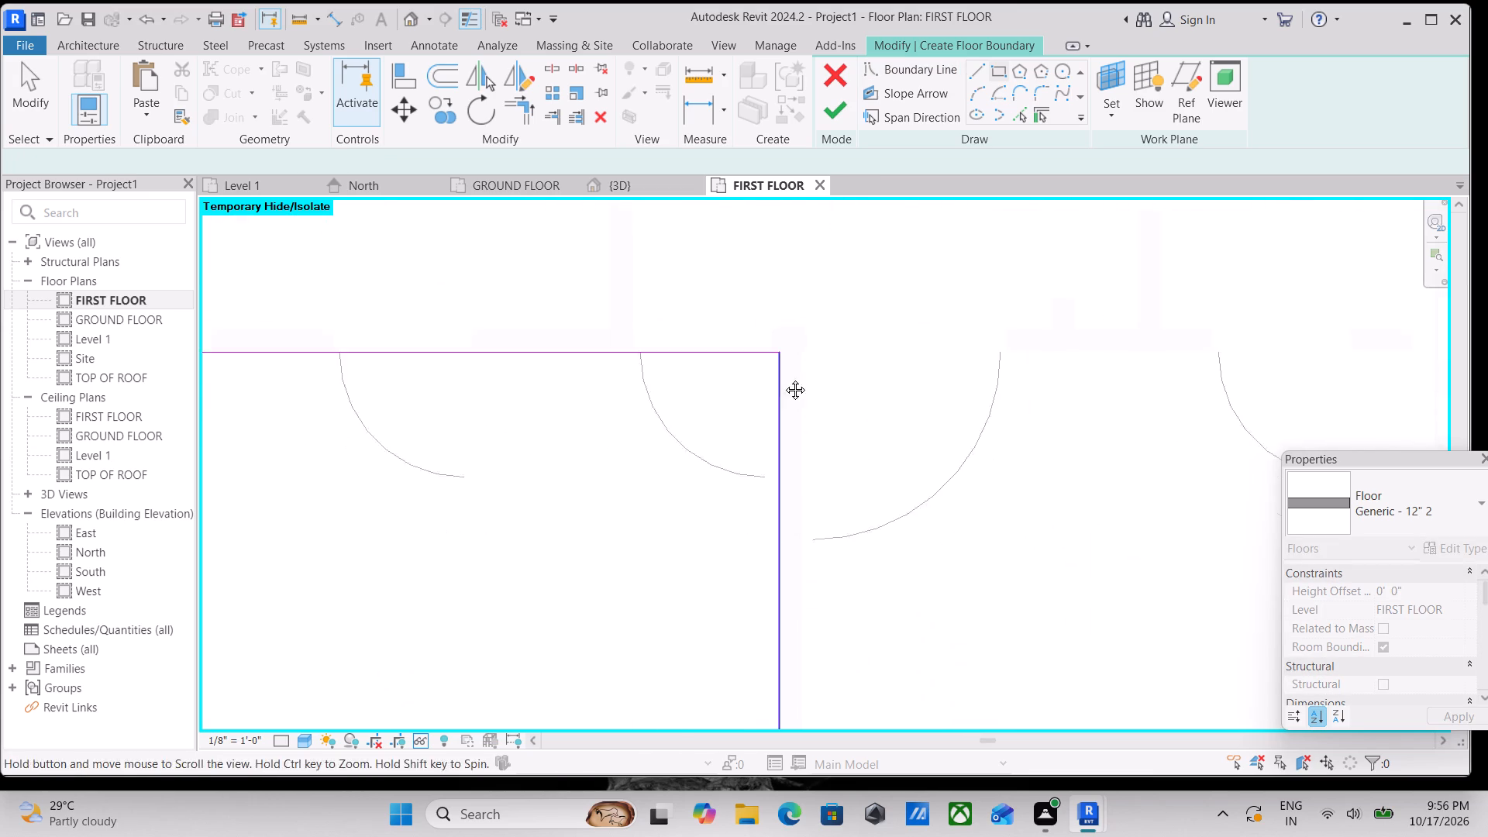
pyautogui.moveTo(784, 378); pyautogui.dragTo(784, 312, button='middle')
pyautogui.scroll(-5, 915, 596)
pyautogui.moveTo(920, 564); pyautogui.dragTo(882, 381, button='middle')
pyautogui.scroll(3, 841, 568)
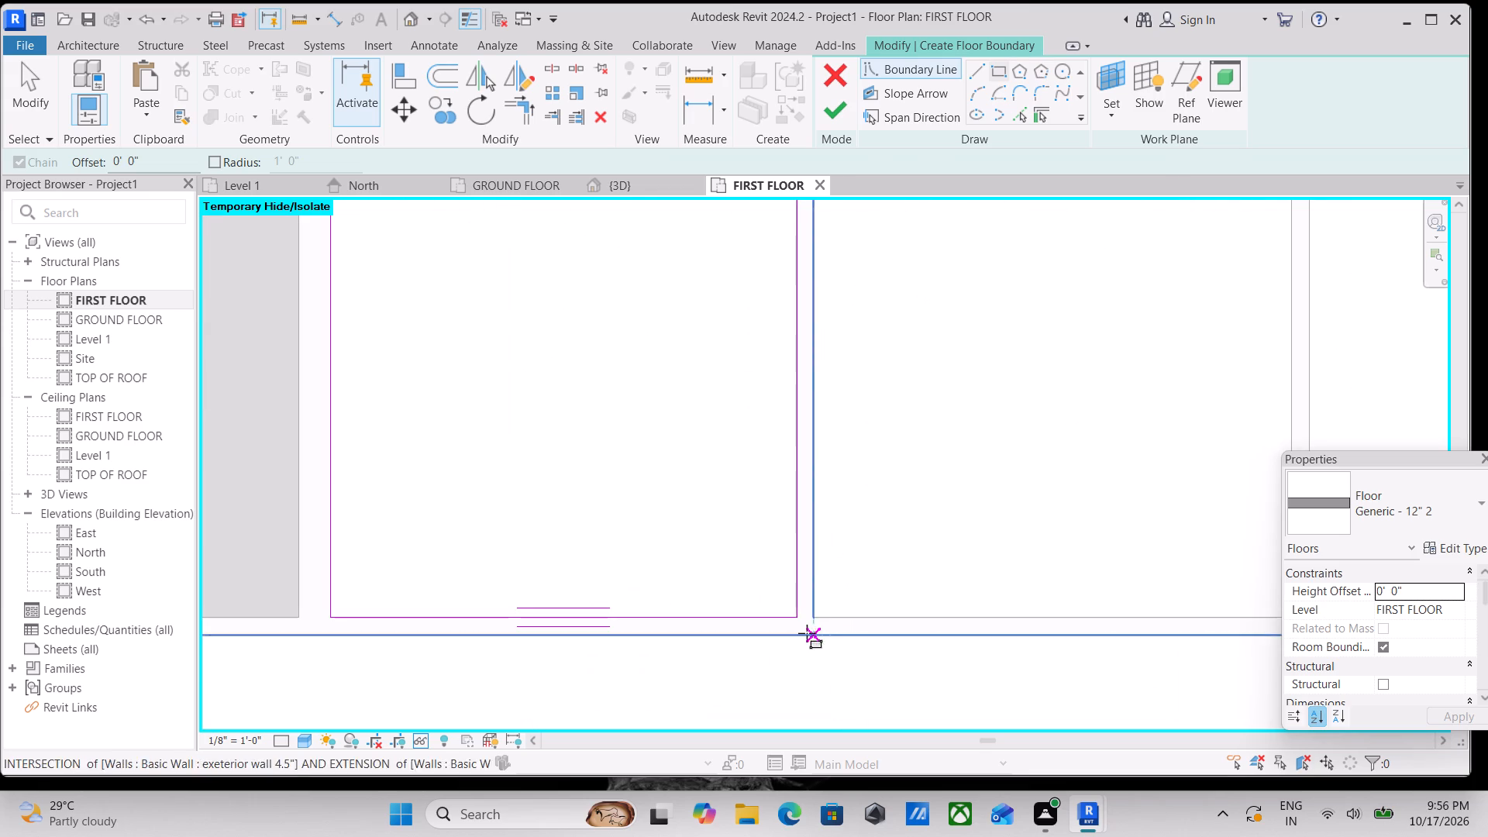
pyautogui.click(814, 608)
pyautogui.press('Escape')
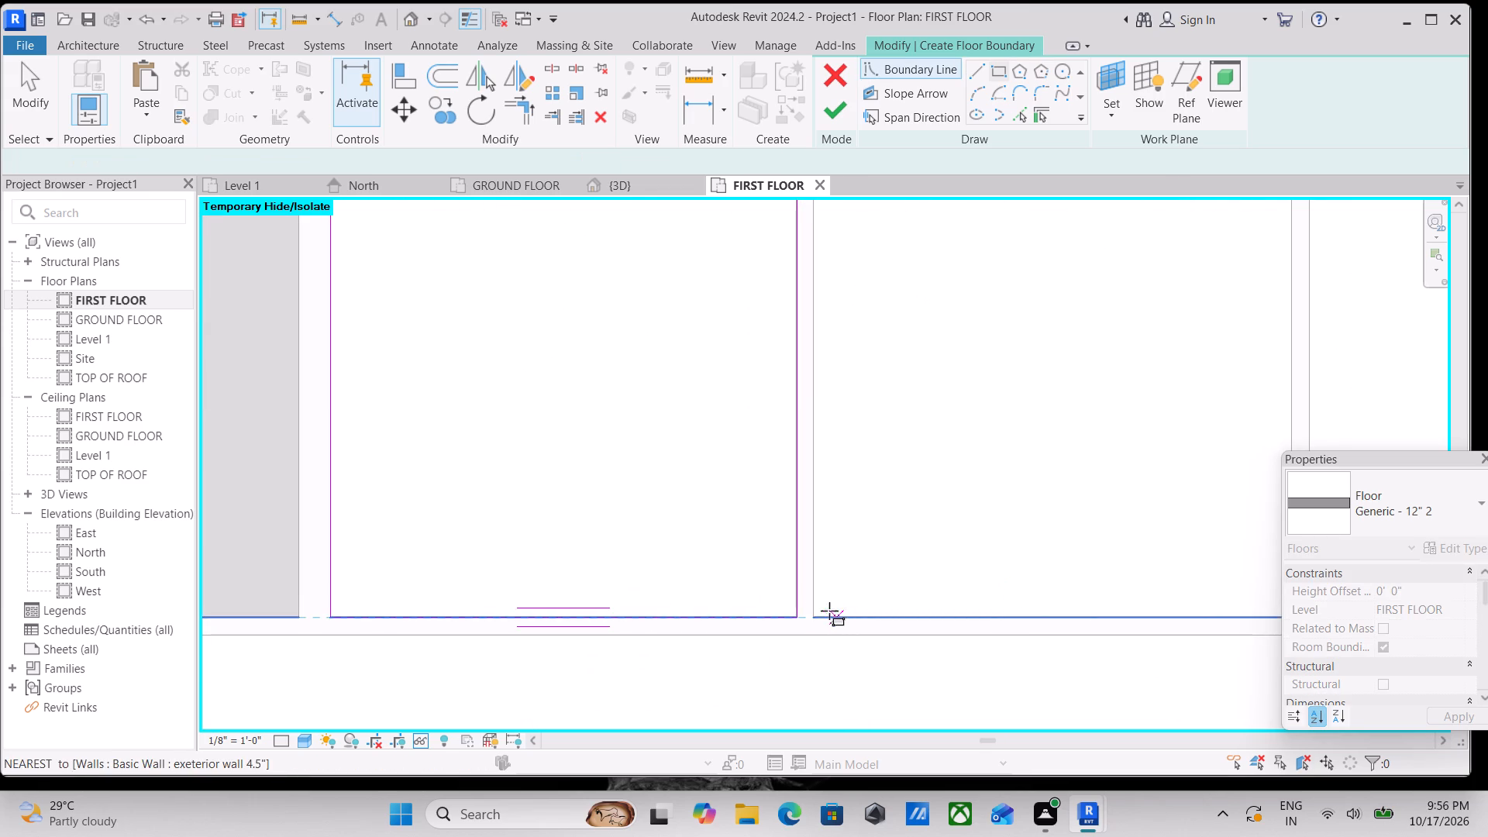
pyautogui.click(813, 614)
pyautogui.moveTo(924, 441); pyautogui.dragTo(897, 580, button='middle')
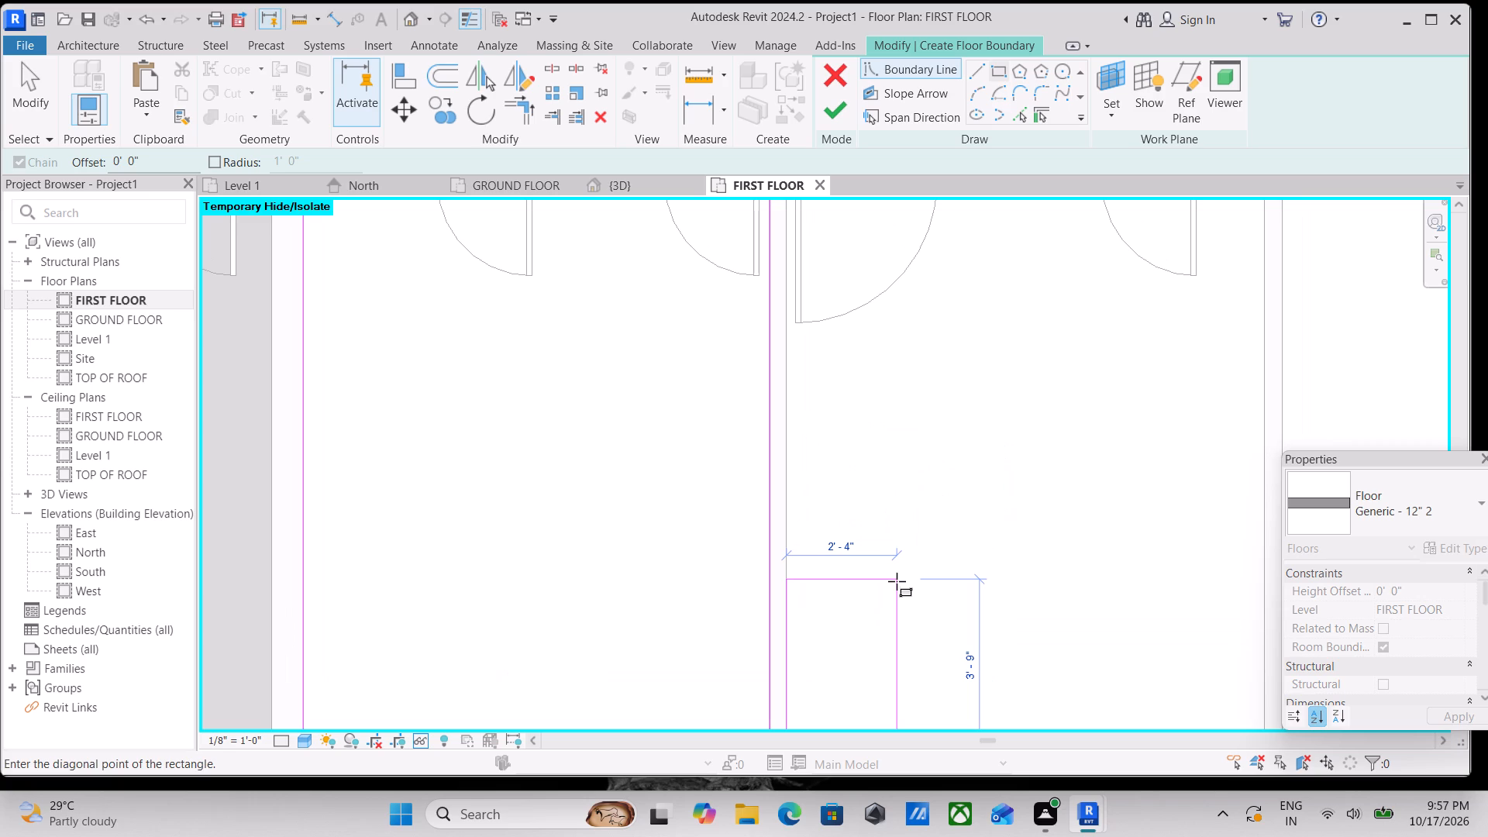
pyautogui.scroll(-1, 973, 556)
pyautogui.moveTo(973, 556); pyautogui.dragTo(870, 661, button='middle')
pyautogui.moveTo(1031, 454); pyautogui.dragTo(986, 562, button='middle')
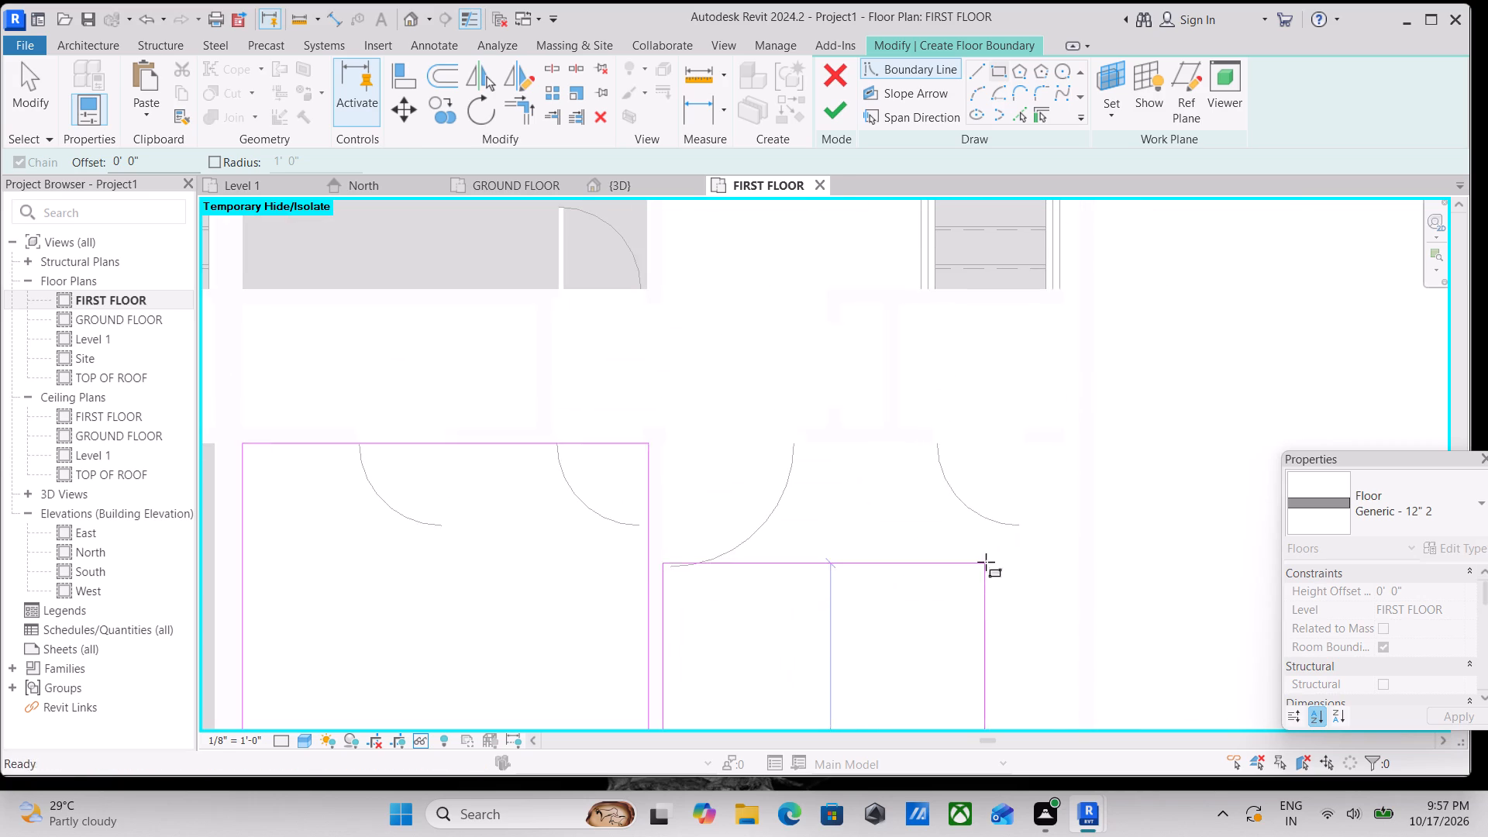
pyautogui.scroll(2, 1082, 457)
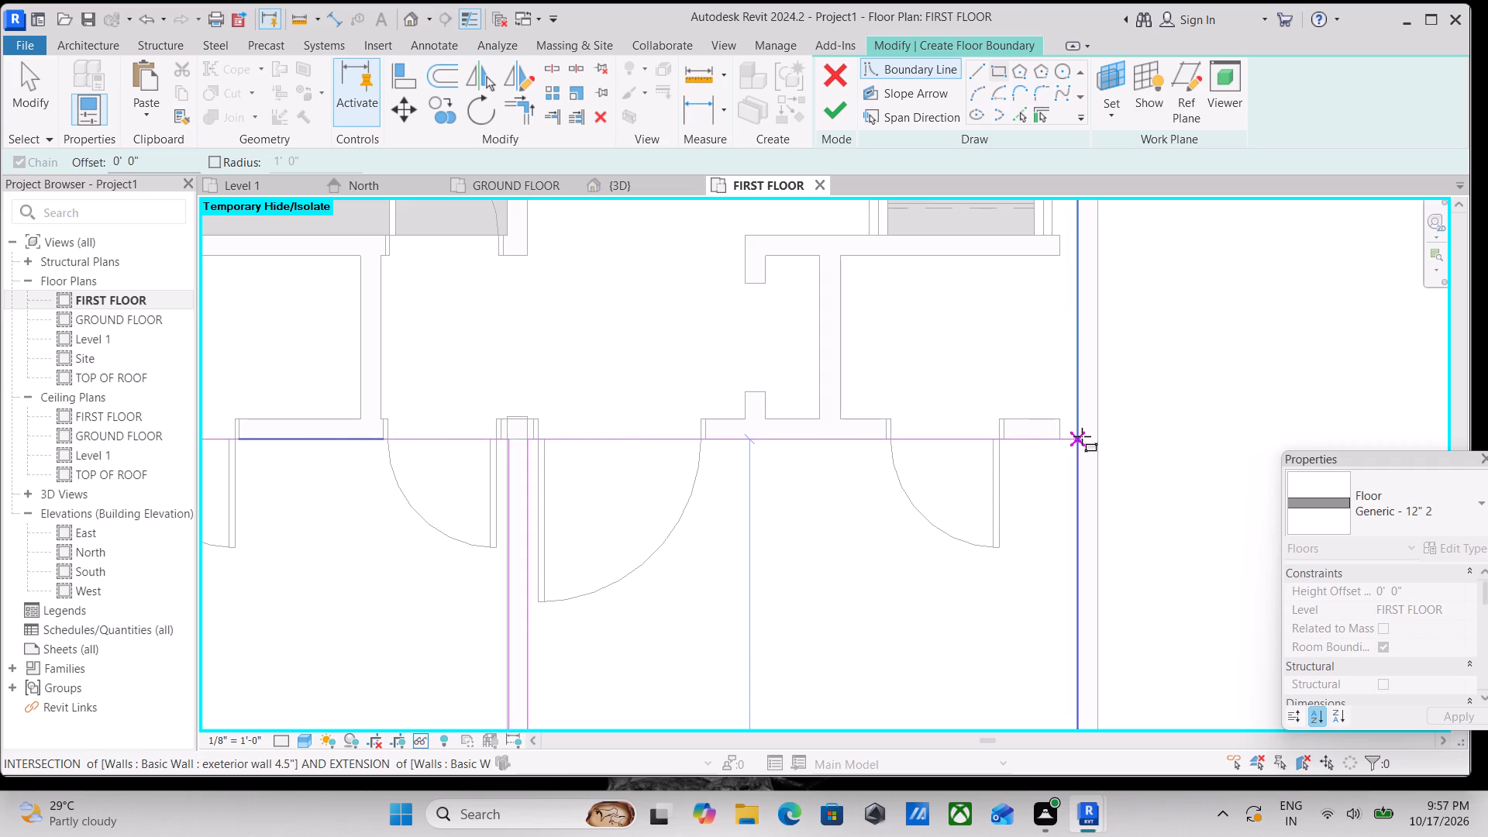
pyautogui.click(1082, 436)
# Sketch a rectangular floor boundary about 4' 4" by 2' 11 1/2" in the small room below the right unit's stairs, reaching the exterior wall.
pyautogui.scroll(-3, 785, 486)
pyautogui.moveTo(786, 486); pyautogui.dragTo(828, 608, button='middle')
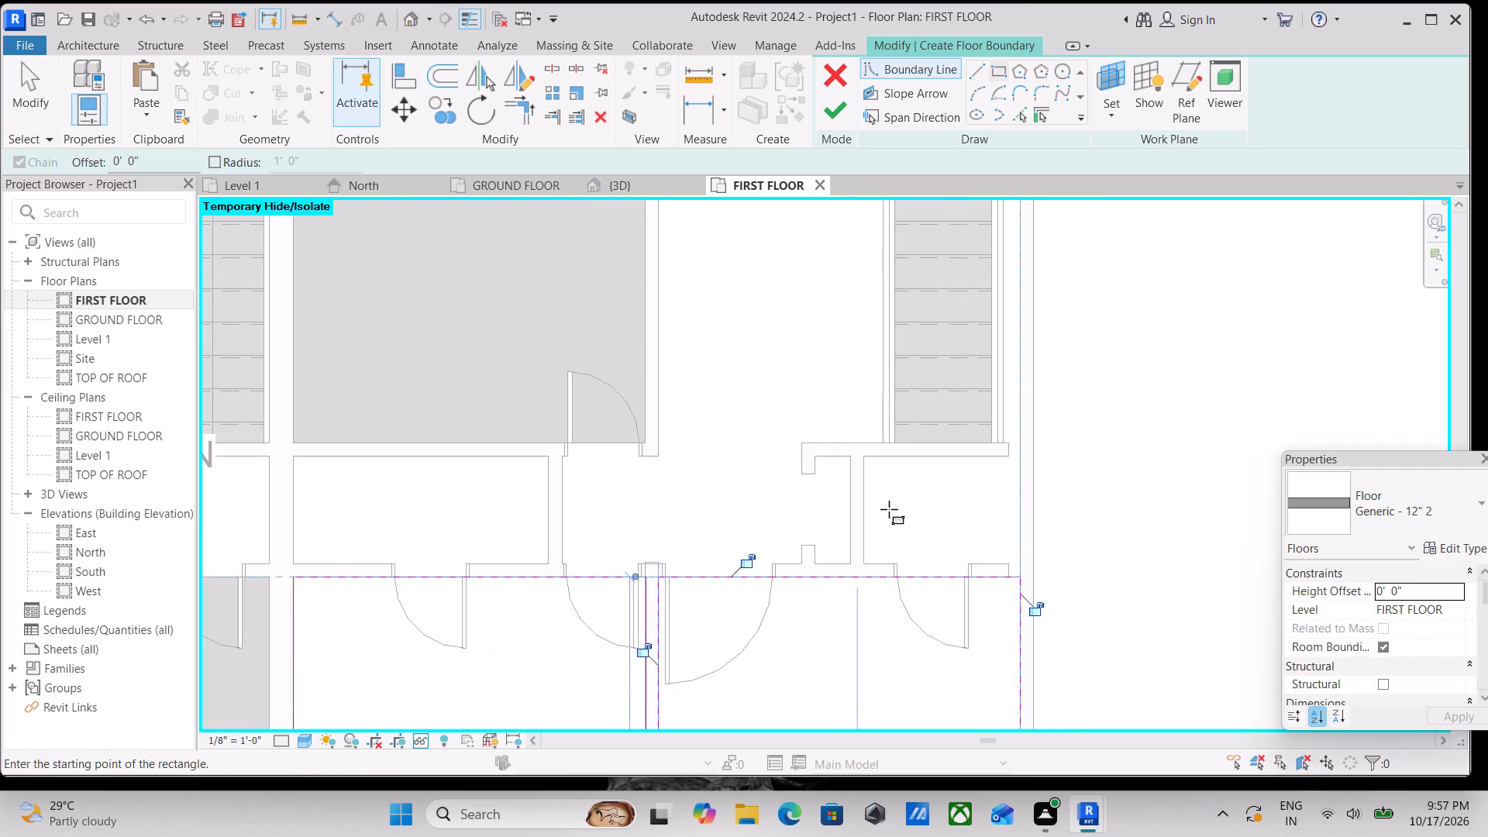
pyautogui.scroll(3, 889, 509)
pyautogui.click(859, 436)
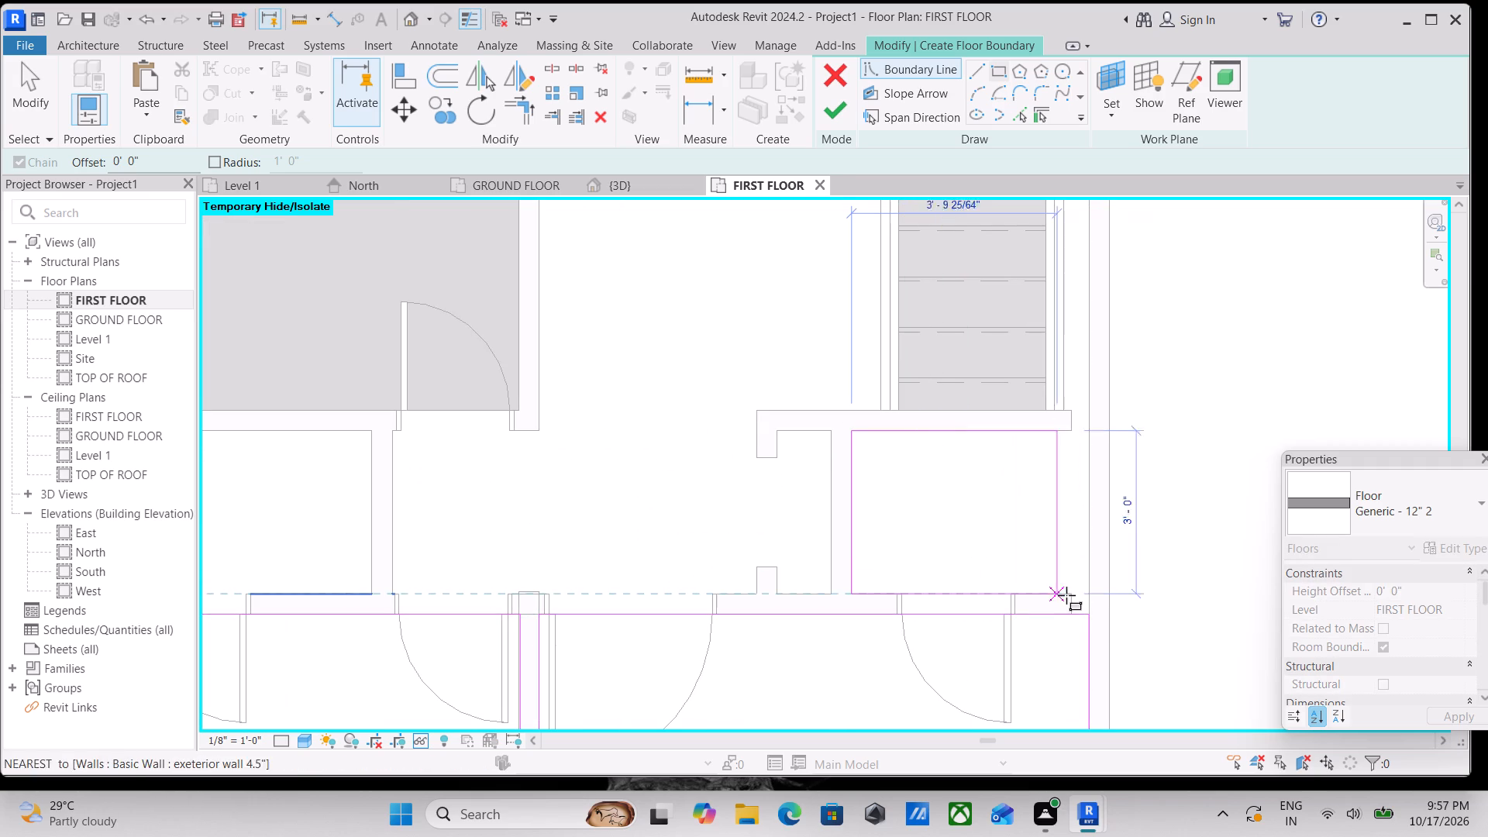
pyautogui.click(1087, 591)
pyautogui.scroll(-2, 946, 526)
pyautogui.moveTo(947, 528); pyautogui.dragTo(1086, 581, button='middle')
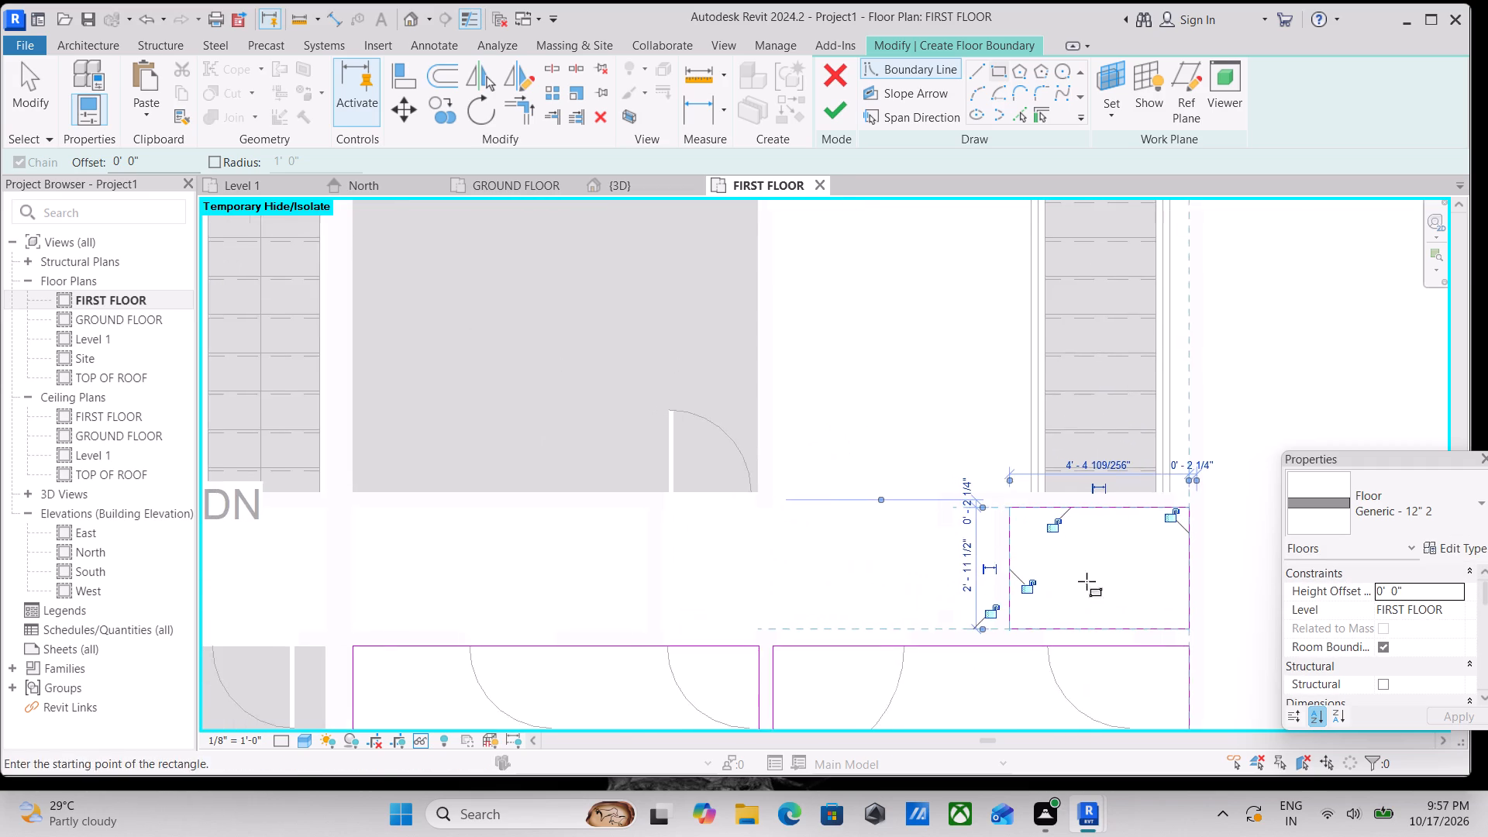
pyautogui.moveTo(720, 505); pyautogui.dragTo(864, 467, button='middle')
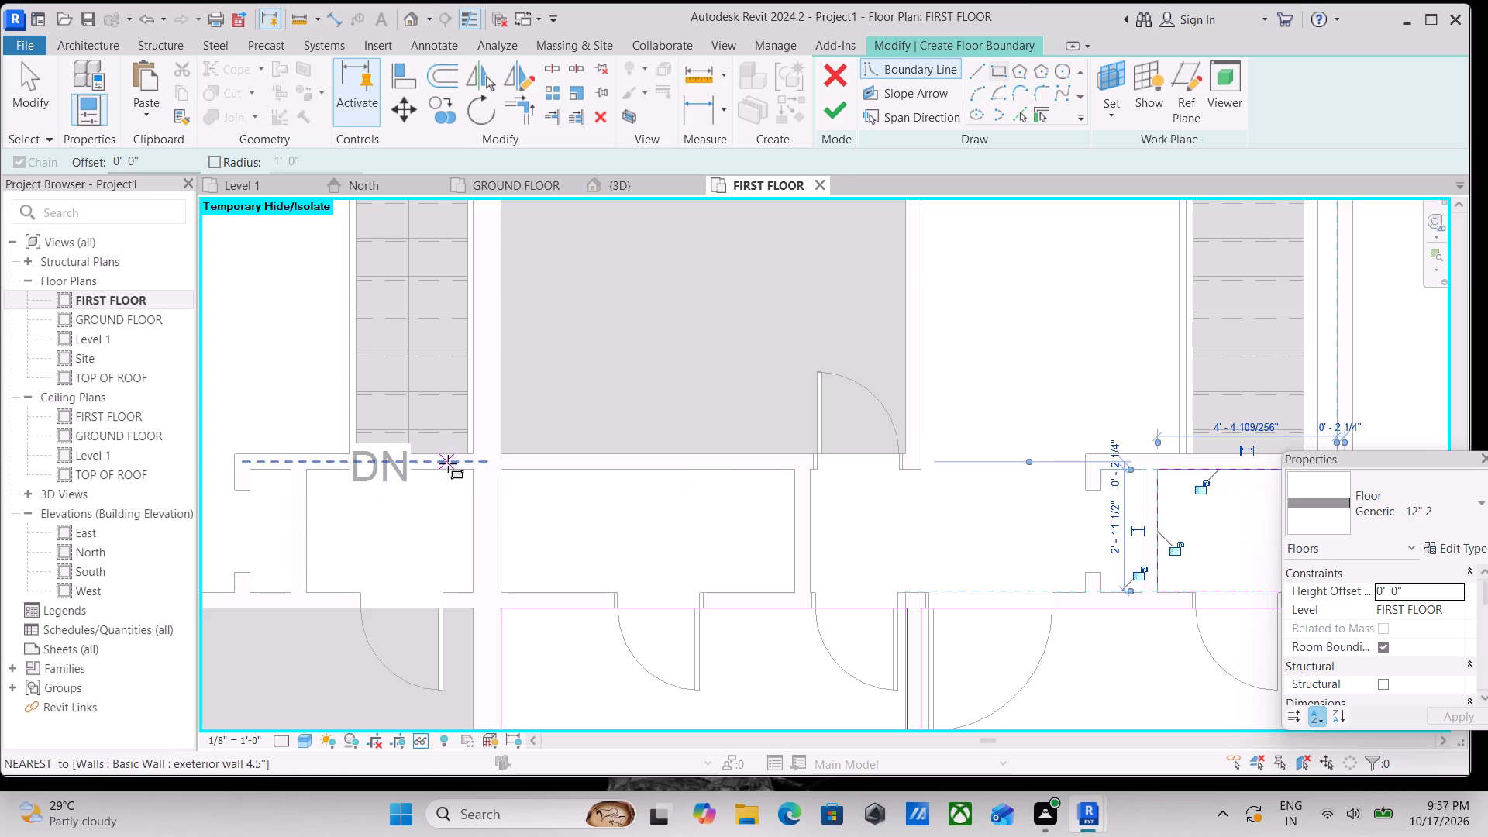
# Sketch a rectangular floor boundary about 7' 1 55/64" by 3' 0" in the right unit's closet beside the party wall.
pyautogui.scroll(2, 514, 481)
pyautogui.click(496, 468)
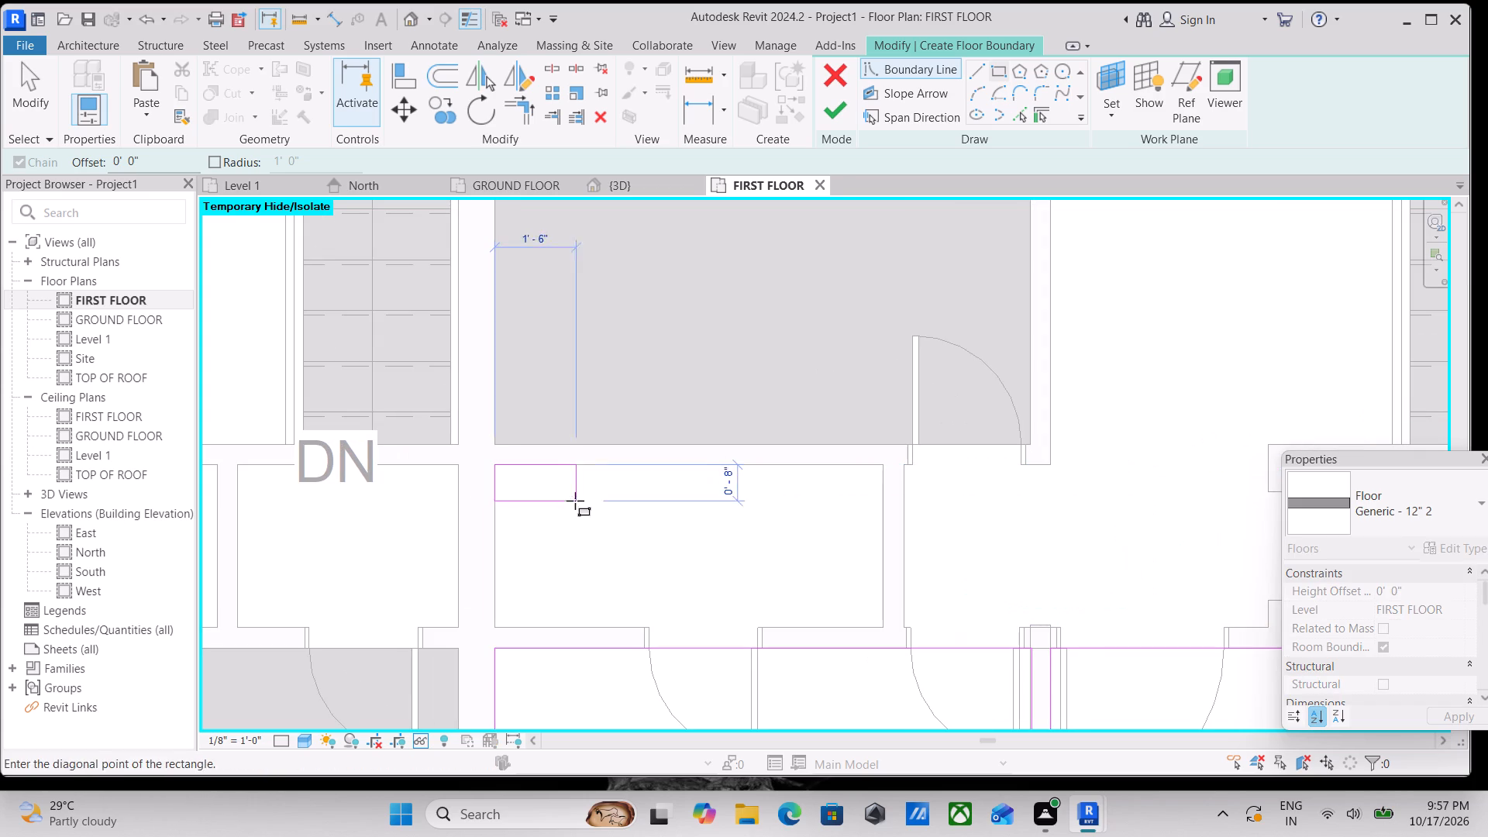
pyautogui.click(885, 624)
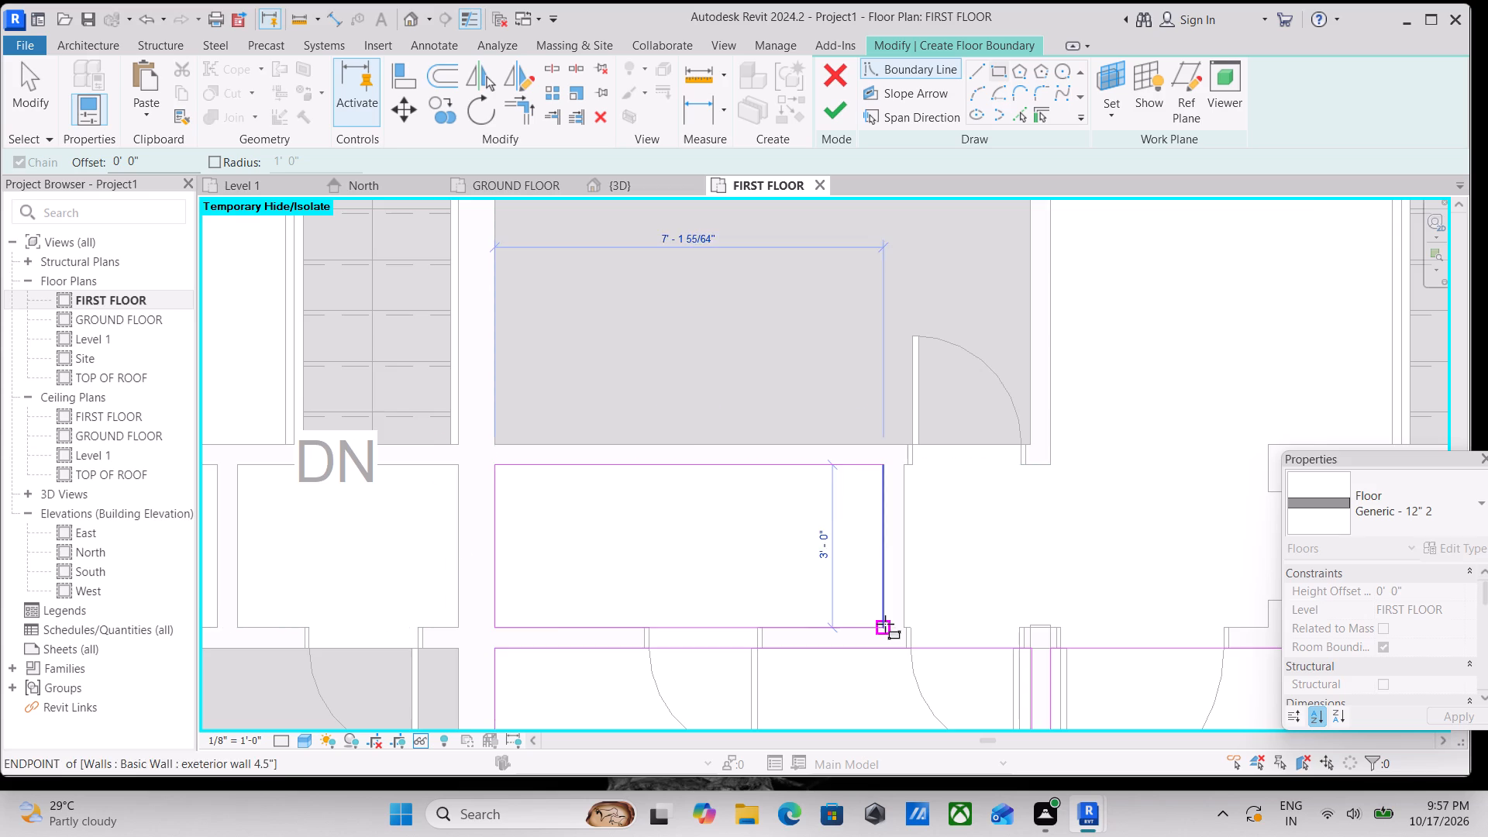
# Sketch a rectangular floor boundary about 6' 9 73/128" by 3' 0" in the left unit's closet beside the exterior wall.
pyautogui.scroll(-2, 565, 467)
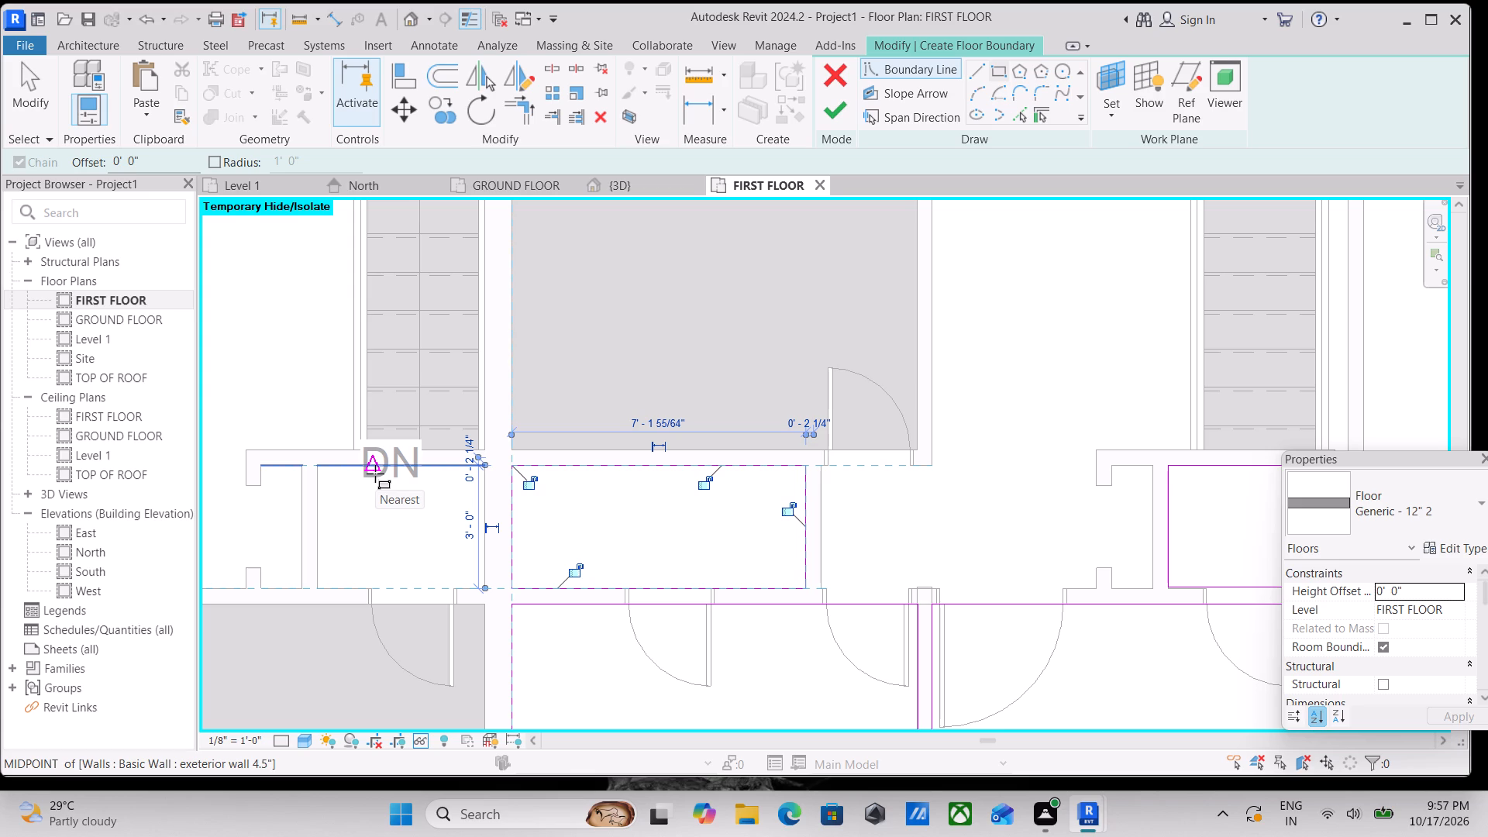
pyautogui.scroll(-3, 401, 549)
pyautogui.moveTo(489, 507); pyautogui.dragTo(836, 459, button='middle')
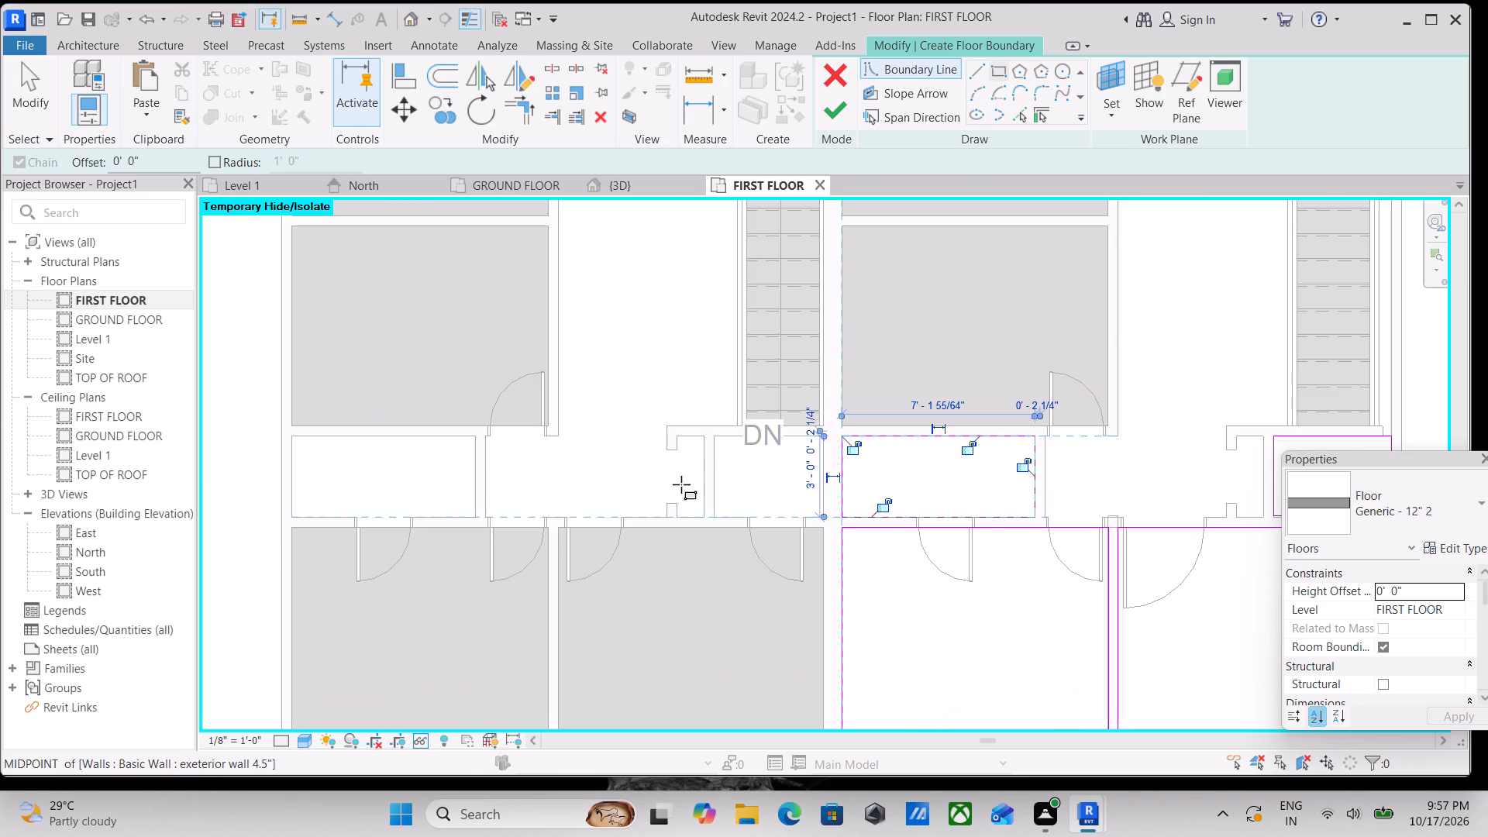
pyautogui.moveTo(489, 505); pyautogui.dragTo(825, 508, button='middle')
pyautogui.scroll(3, 653, 504)
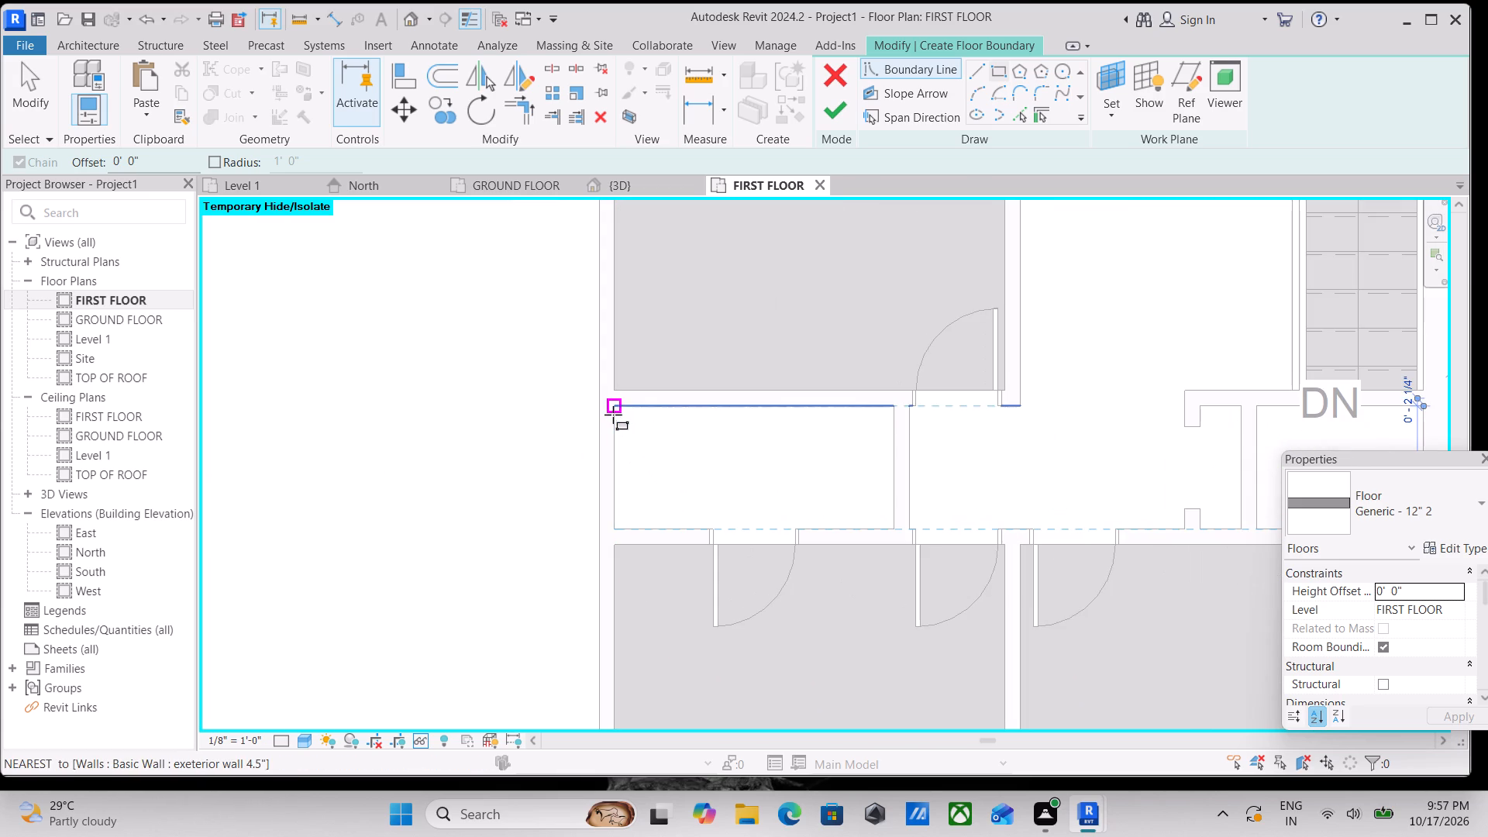
pyautogui.click(613, 415)
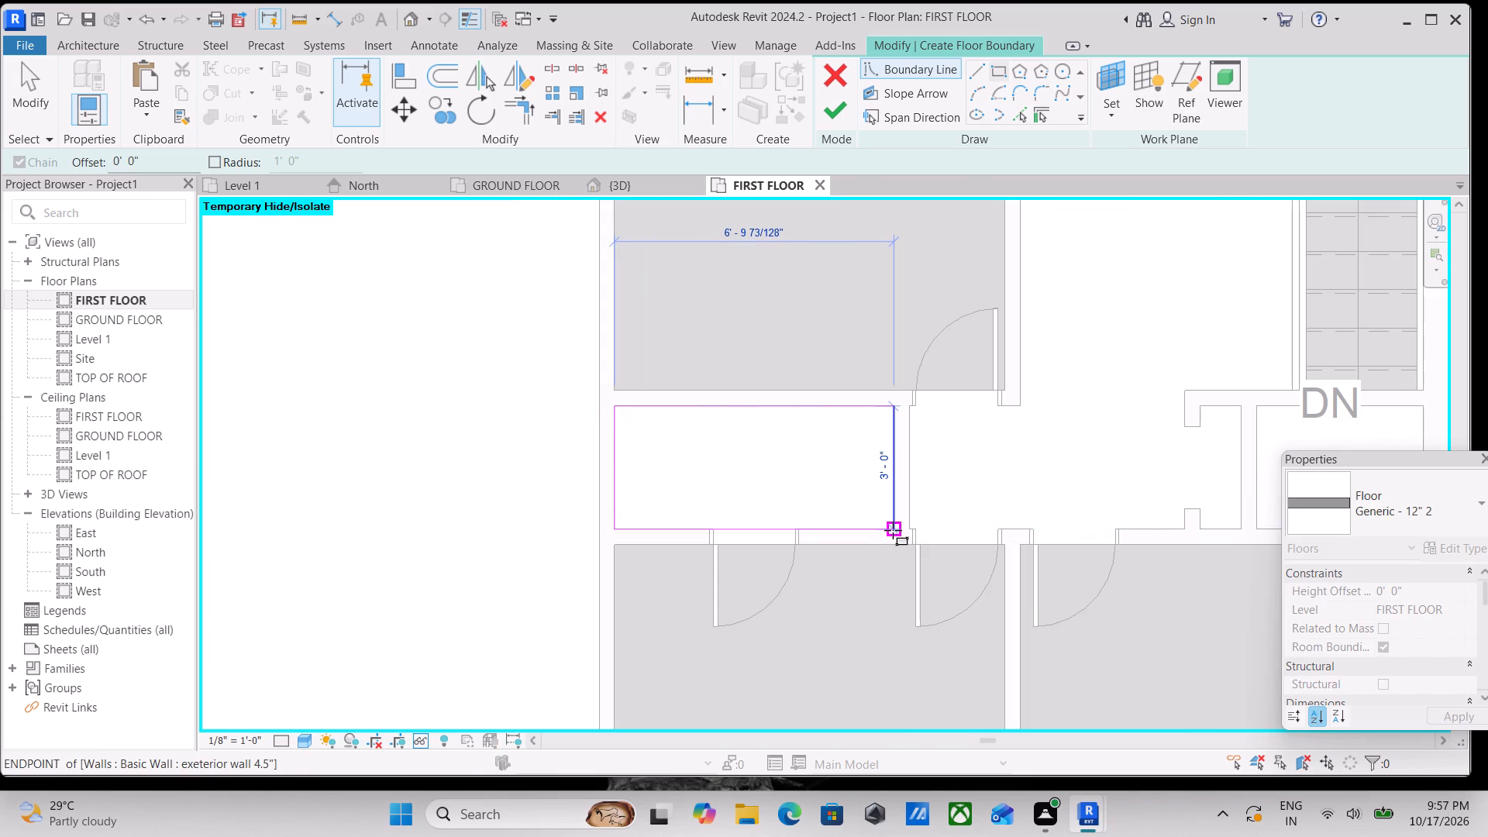
pyautogui.click(893, 530)
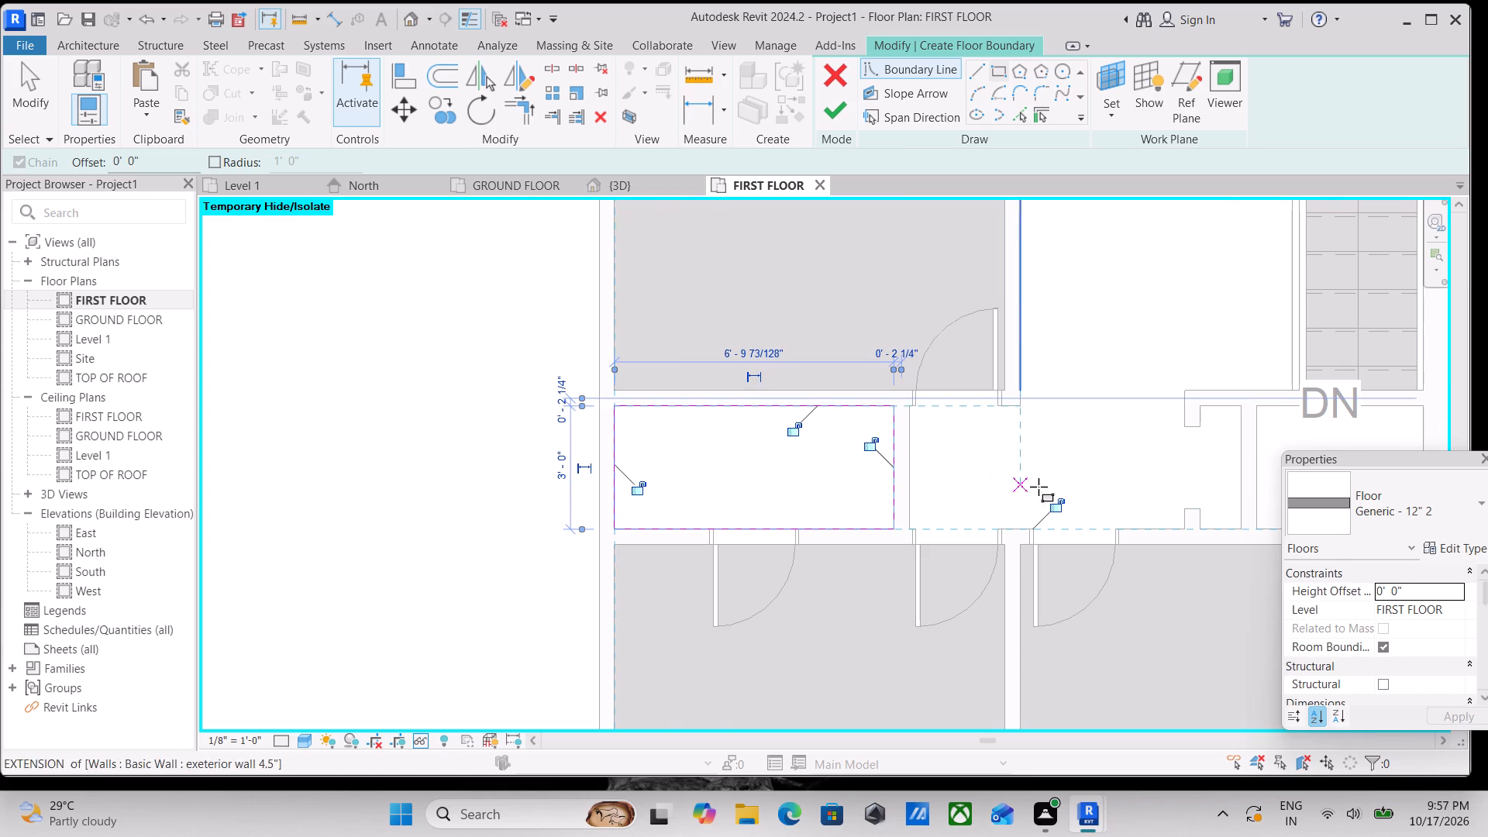
# Sketch a rectangular floor boundary about 4' 0 91/128" by 3' 0" in the small room below the left unit's stairs.
pyautogui.scroll(-2, 1038, 487)
pyautogui.moveTo(1038, 483); pyautogui.dragTo(750, 537, button='middle')
pyautogui.scroll(2, 929, 503)
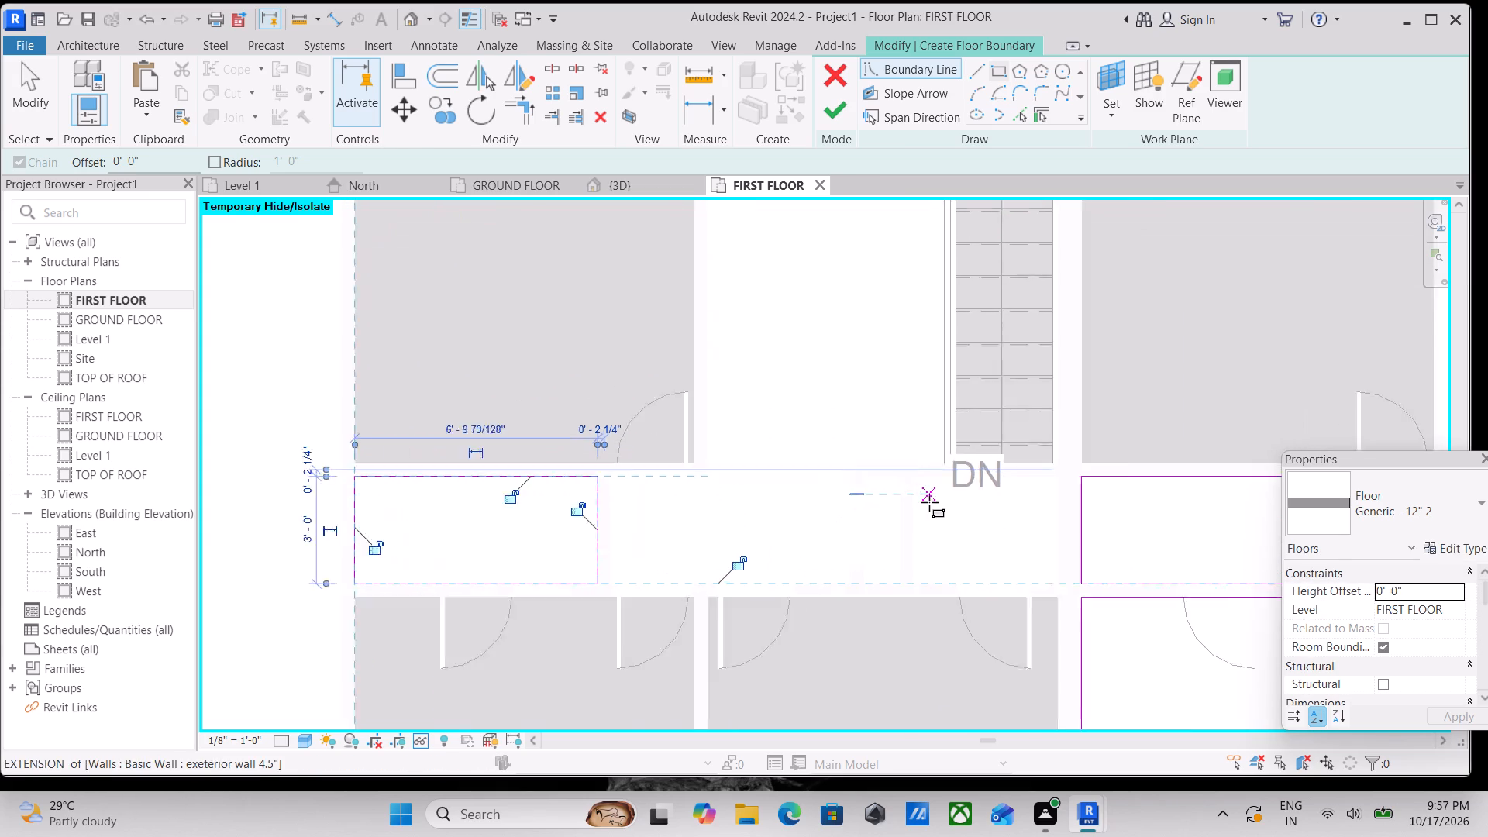
pyautogui.scroll(1, 929, 502)
pyautogui.click(908, 474)
pyautogui.moveTo(1035, 532); pyautogui.dragTo(954, 477, button='middle')
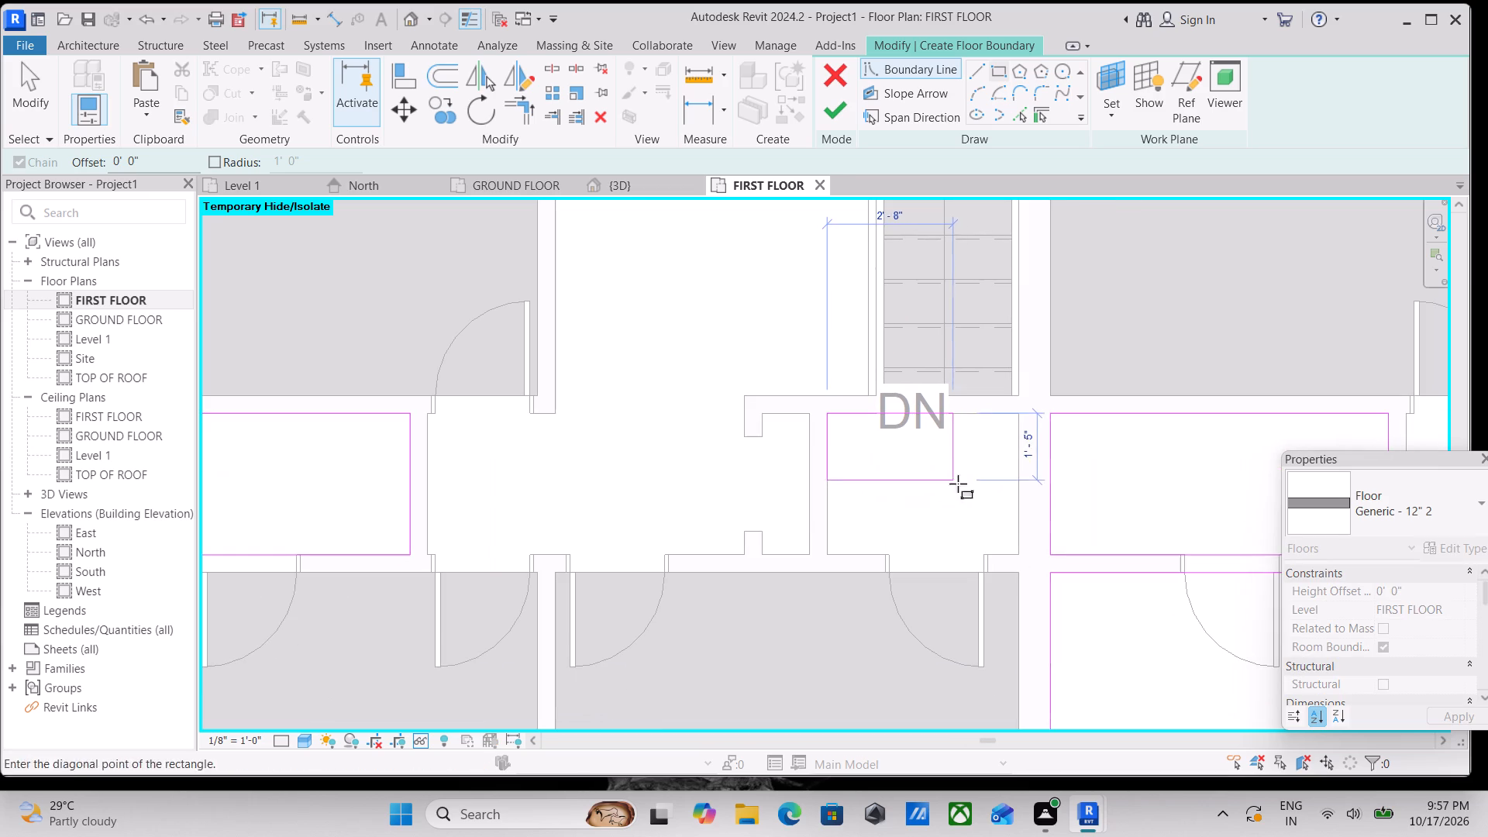
pyautogui.click(1016, 553)
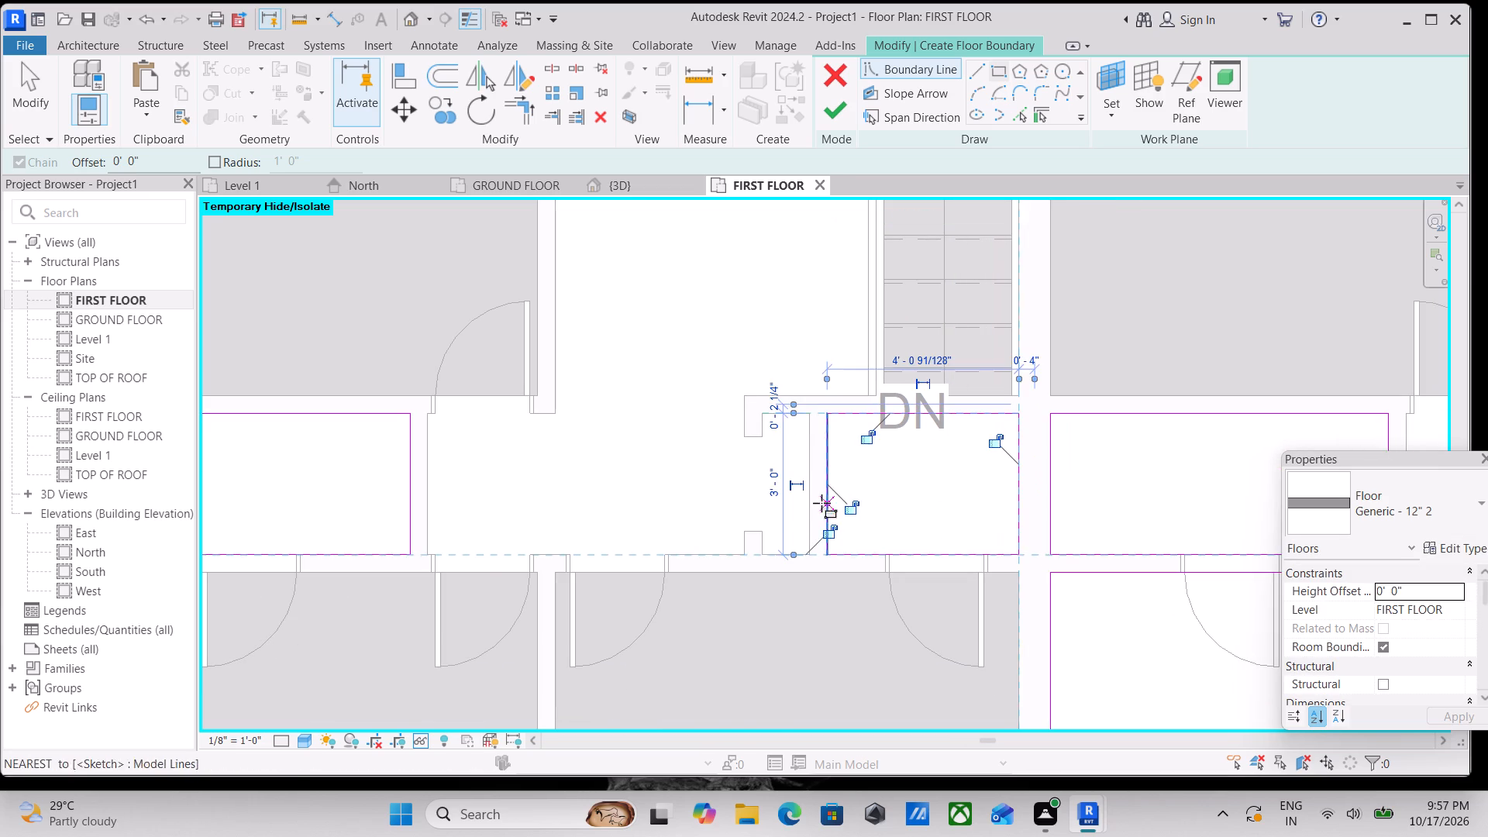
# Start a straight-line floor boundary for the left unit's hallway, following the closet's end wall up and the bedroom door wall to the hallway corner.
pyautogui.moveTo(821, 503); pyautogui.dragTo(977, 580, button='middle')
pyautogui.scroll(-3, 759, 515)
pyautogui.moveTo(761, 491); pyautogui.dragTo(791, 560, button='middle')
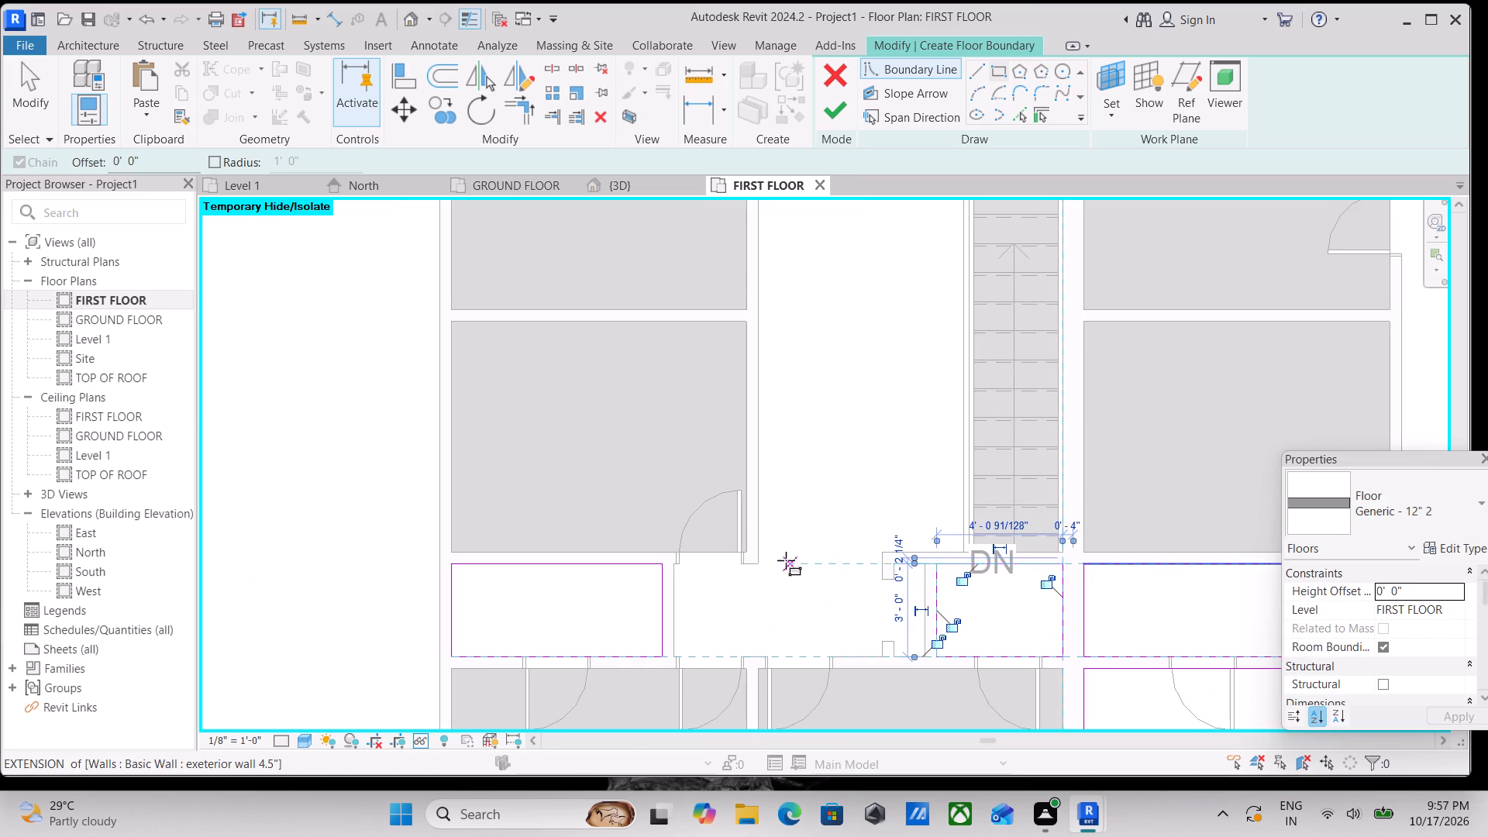
pyautogui.moveTo(788, 477); pyautogui.dragTo(800, 494, button='middle')
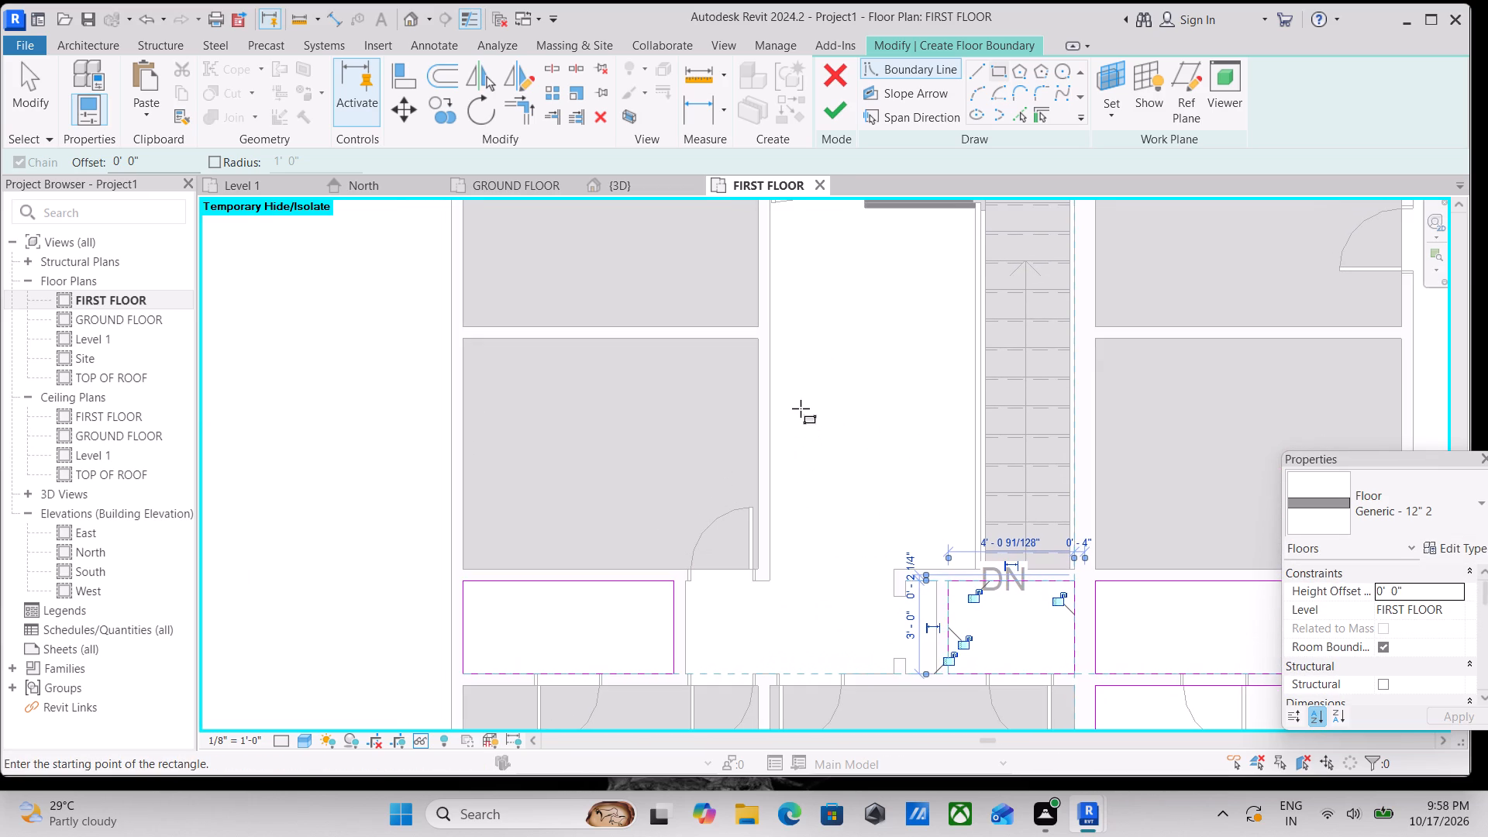
pyautogui.click(971, 72)
pyautogui.scroll(-1, 882, 678)
pyautogui.moveTo(880, 672); pyautogui.dragTo(918, 435, button='middle')
pyautogui.scroll(2, 769, 453)
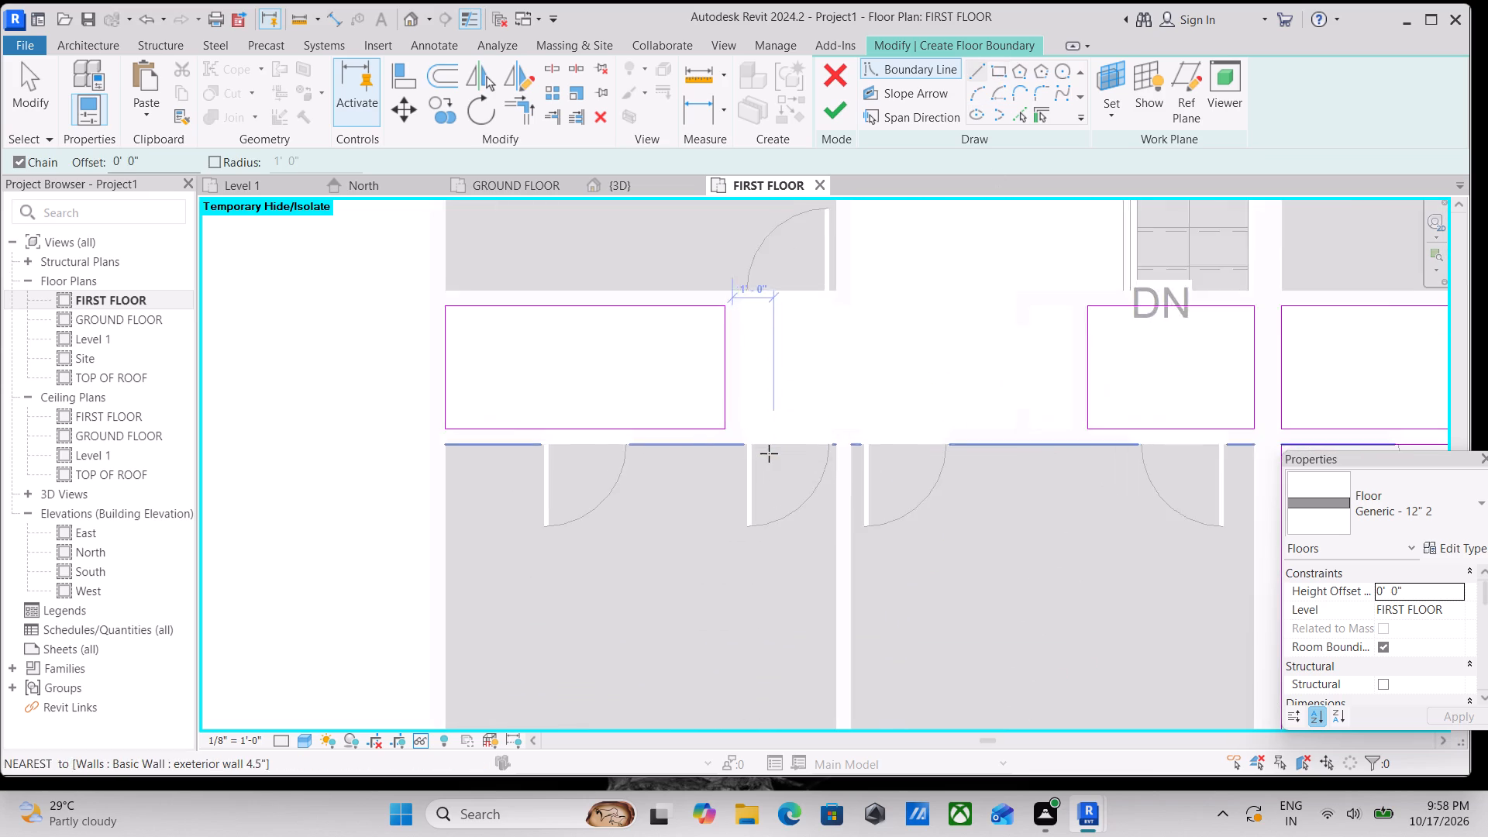
pyautogui.scroll(6, 769, 453)
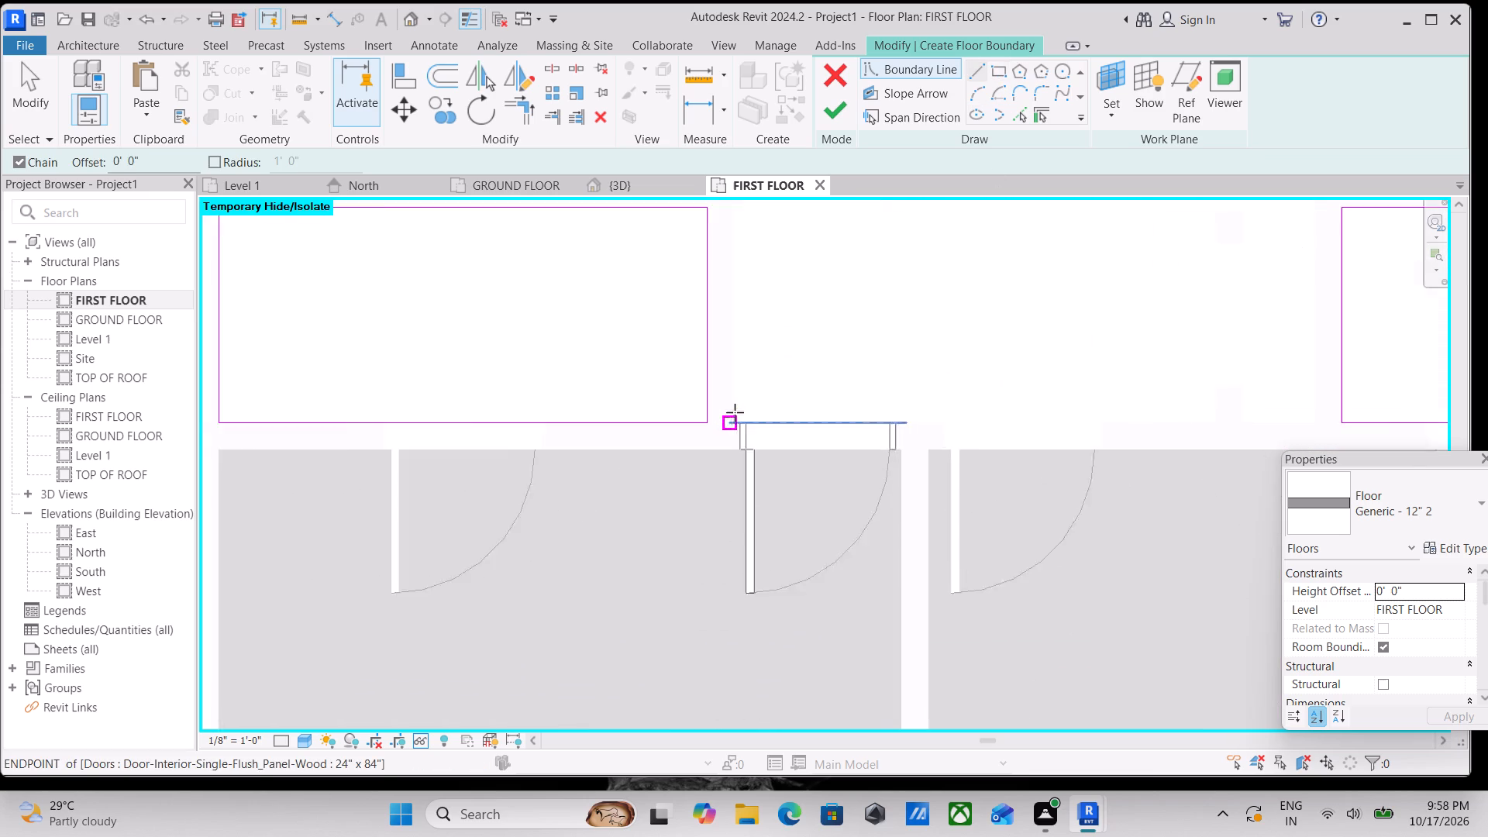
pyautogui.scroll(3, 739, 424)
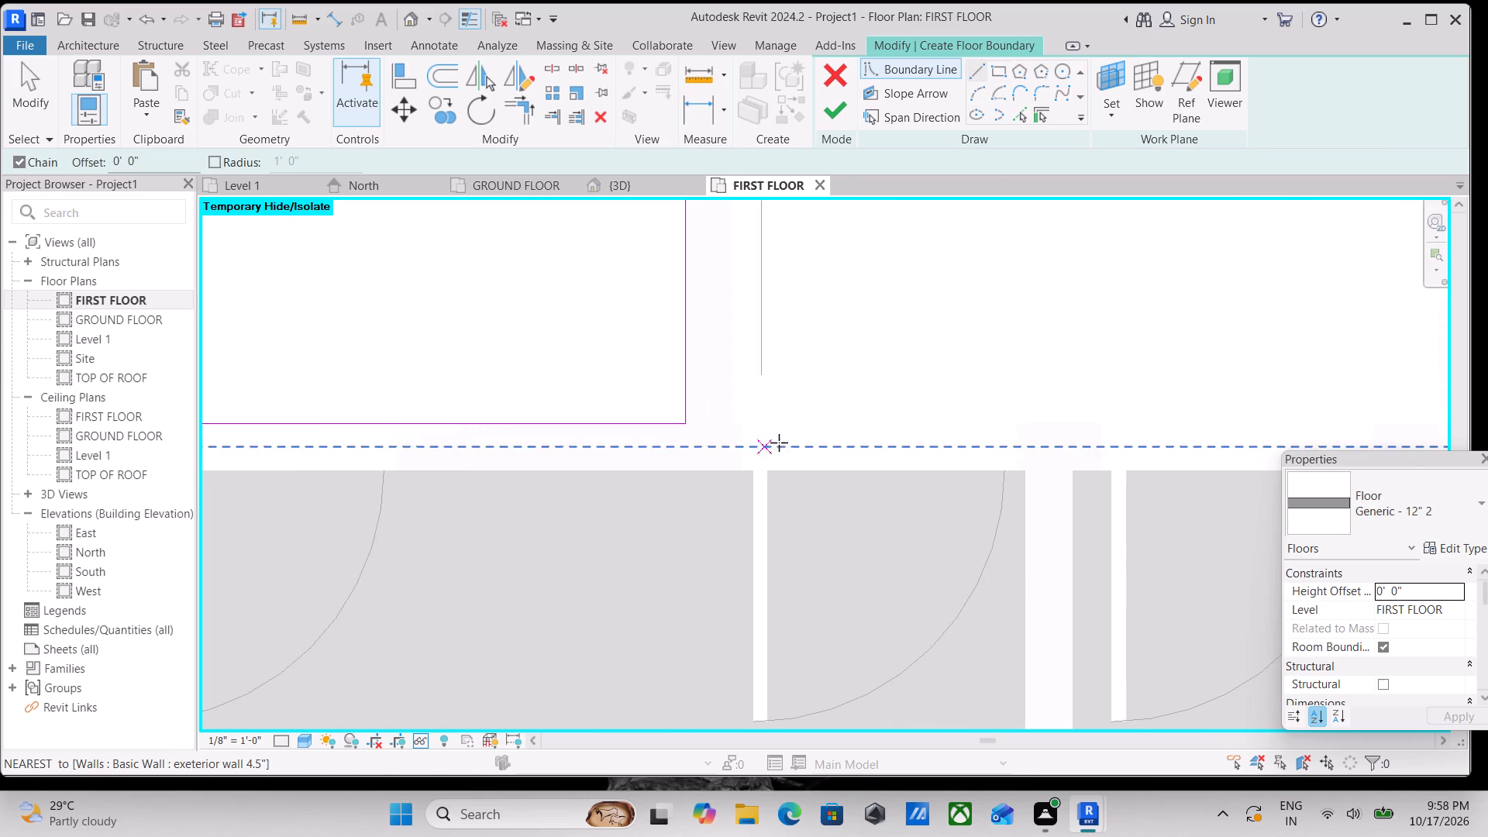
pyautogui.click(734, 427)
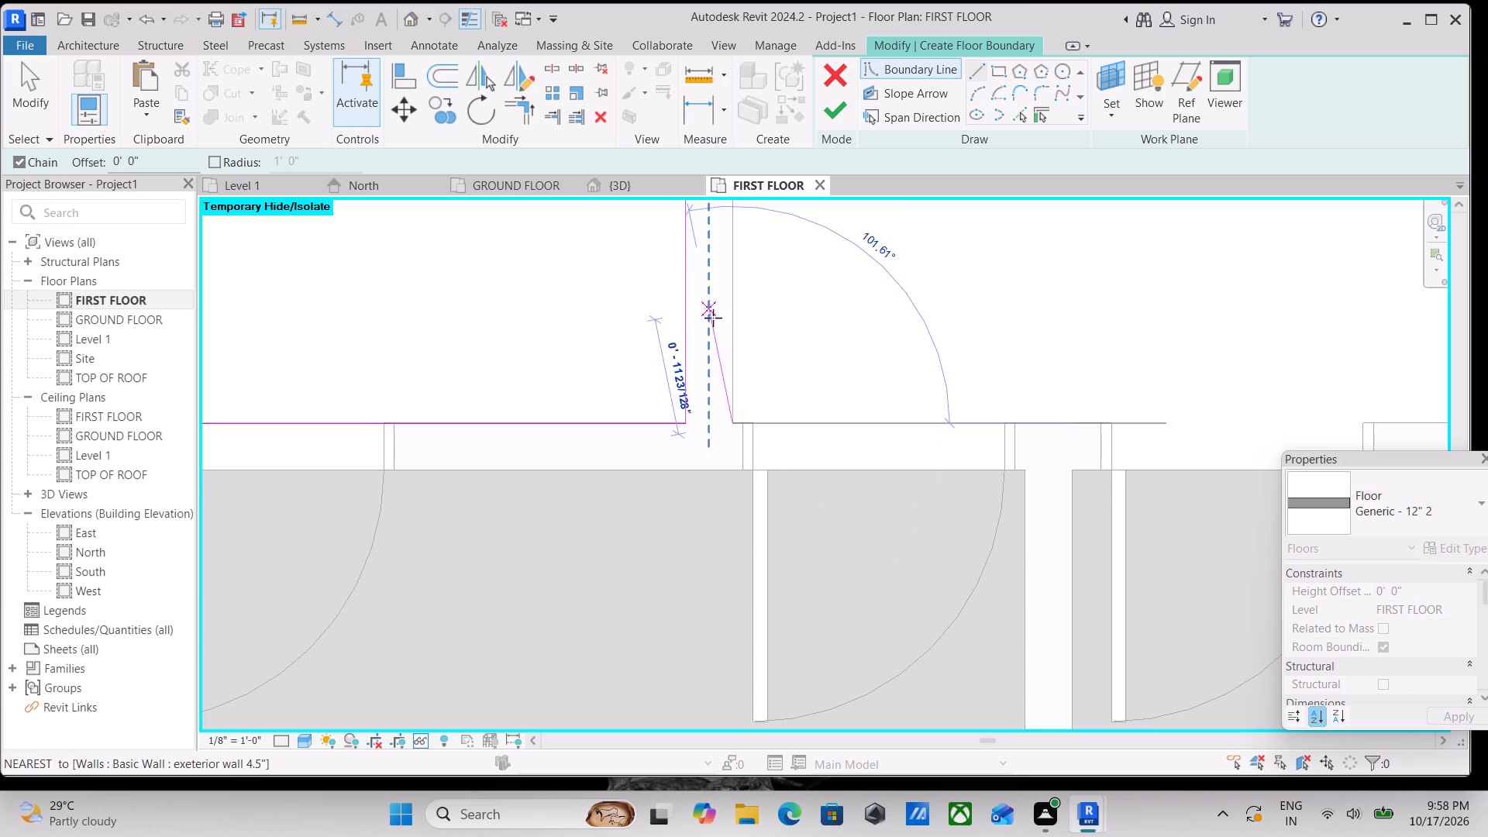
pyautogui.scroll(-1, 768, 594)
pyautogui.moveTo(770, 412); pyautogui.dragTo(767, 716, button='middle')
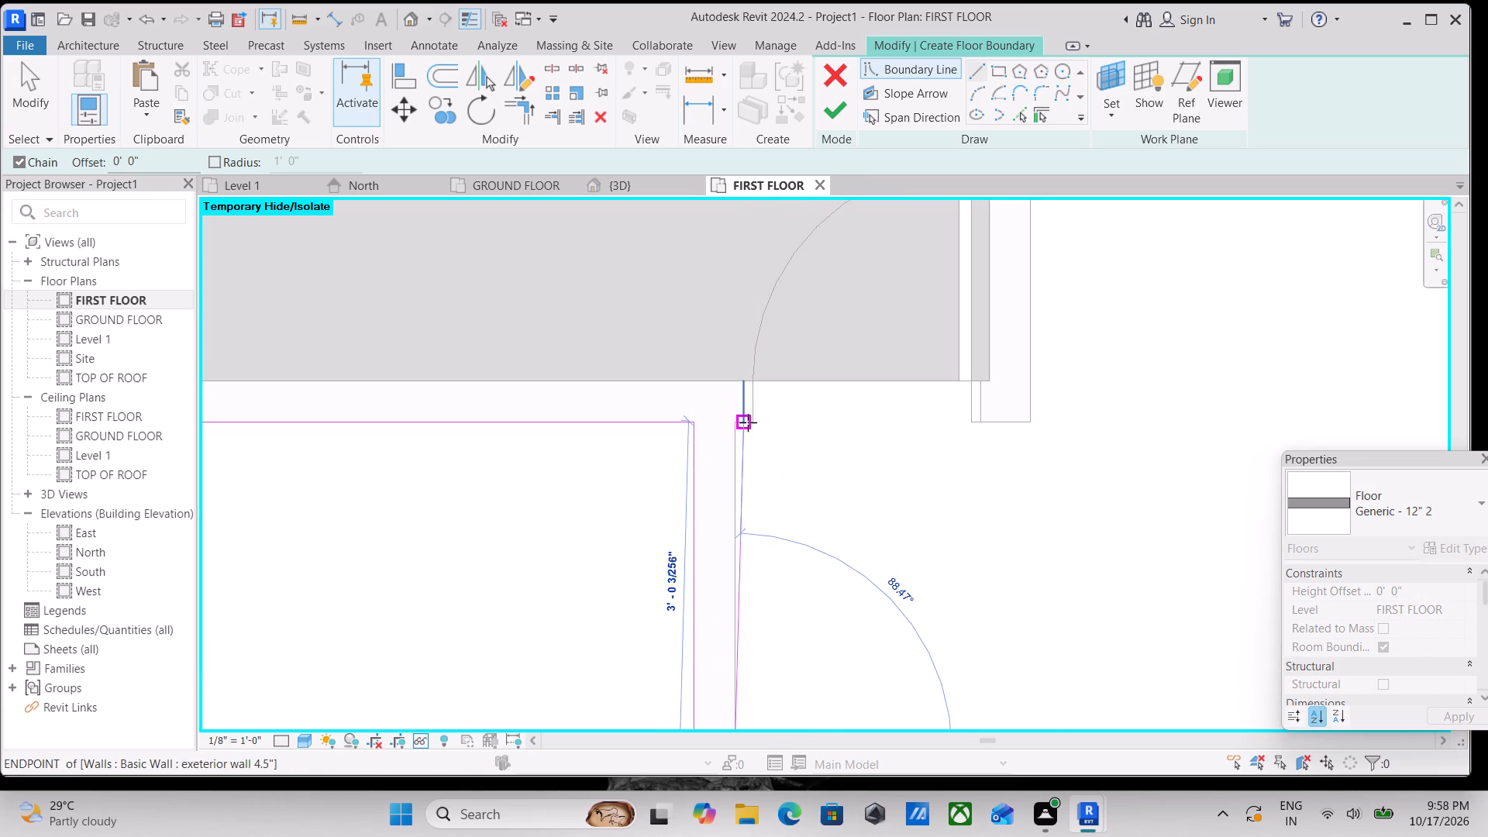
pyautogui.scroll(3, 742, 423)
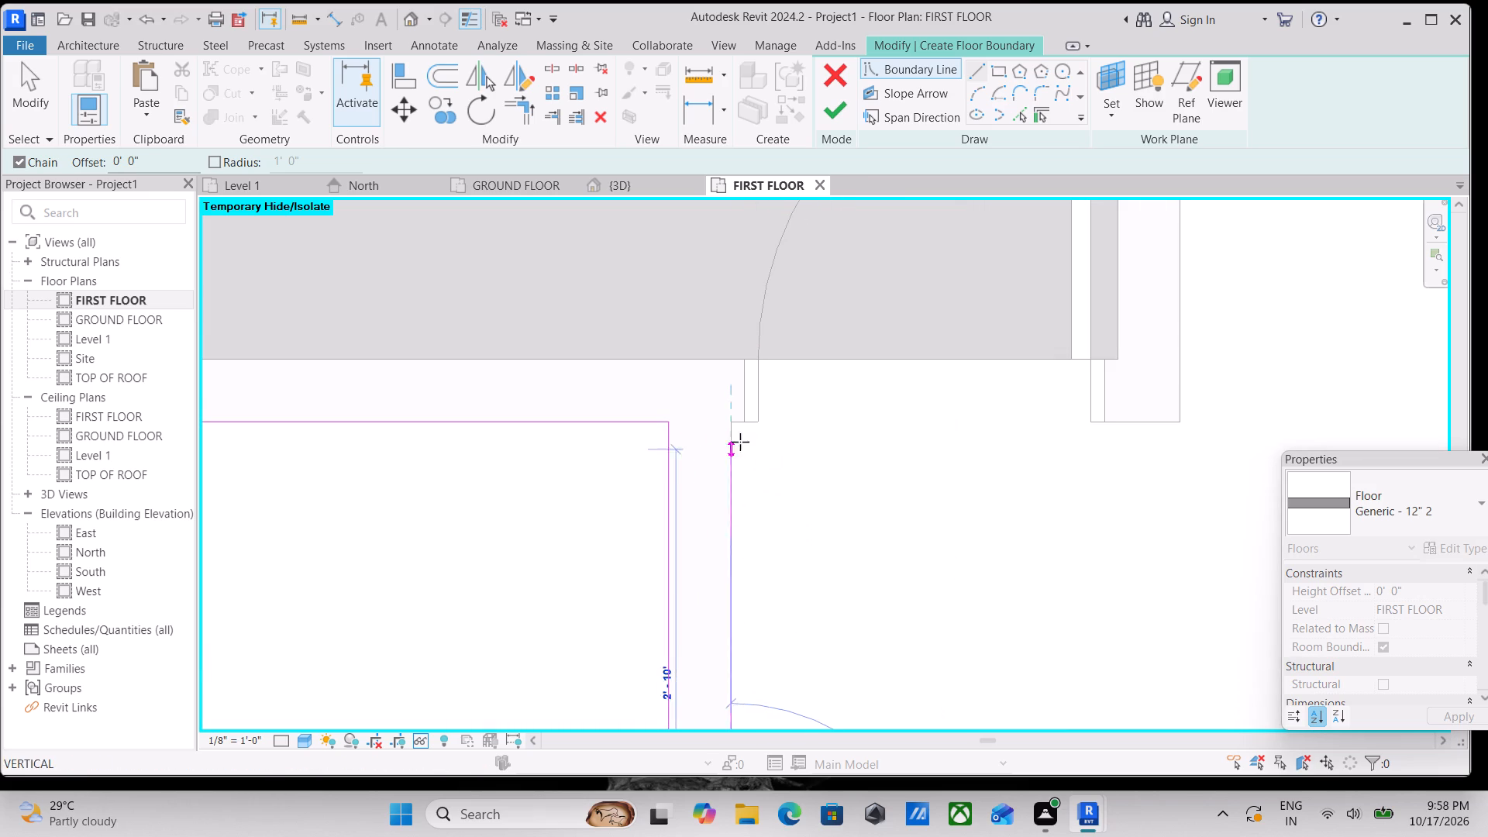
pyautogui.click(732, 426)
pyautogui.moveTo(883, 430); pyautogui.dragTo(571, 430, button='middle')
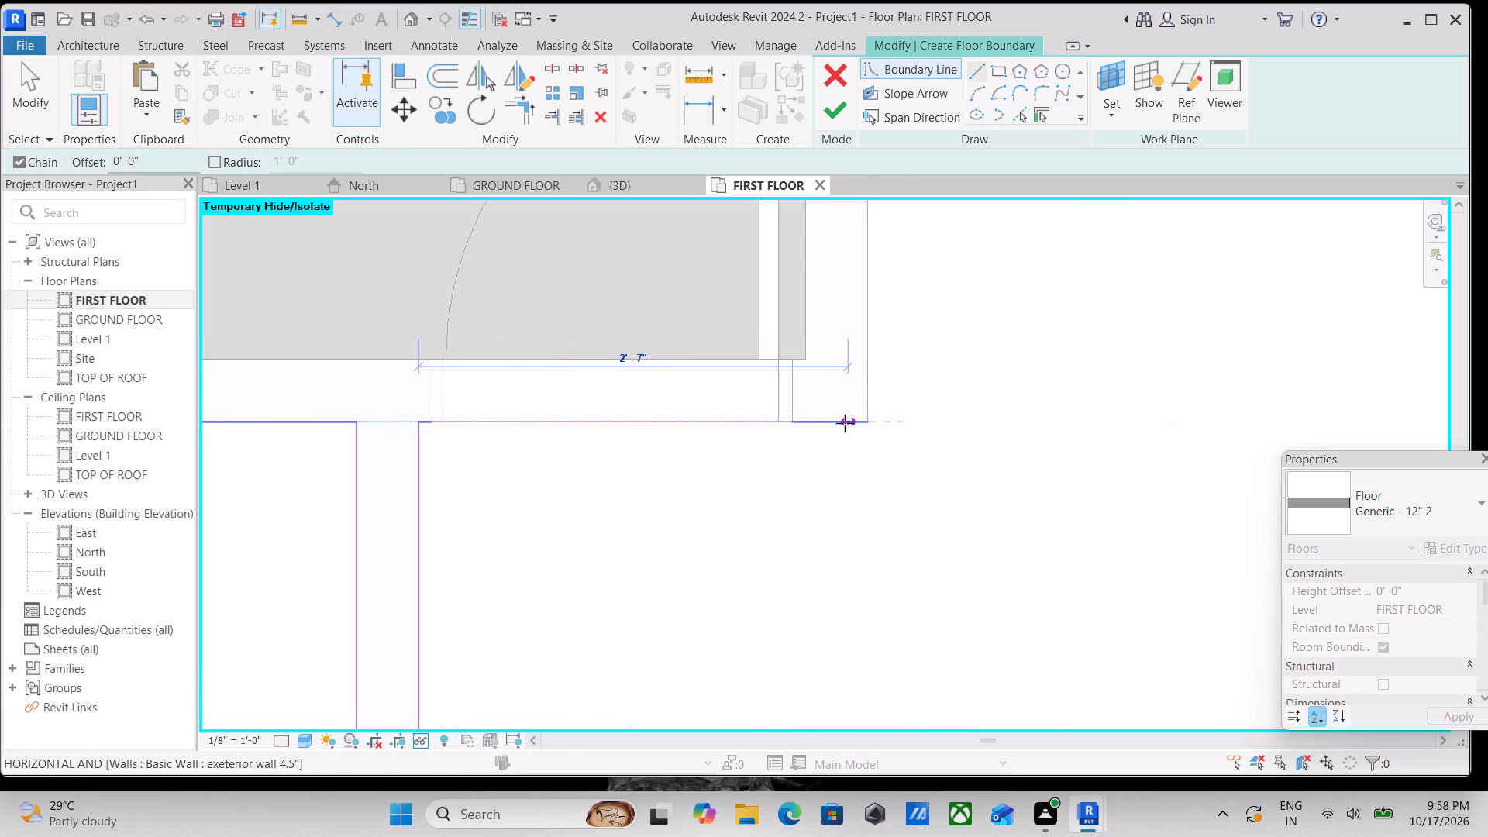
pyautogui.click(874, 422)
# Continue the left hallway boundary up the bedroom wall to the upper wall corner, then across the door opening to the upper stair flight.
pyautogui.scroll(-2, 864, 365)
pyautogui.moveTo(864, 365); pyautogui.dragTo(854, 601, button='middle')
pyautogui.scroll(-3, 848, 359)
pyautogui.moveTo(851, 373); pyautogui.dragTo(845, 537, button='middle')
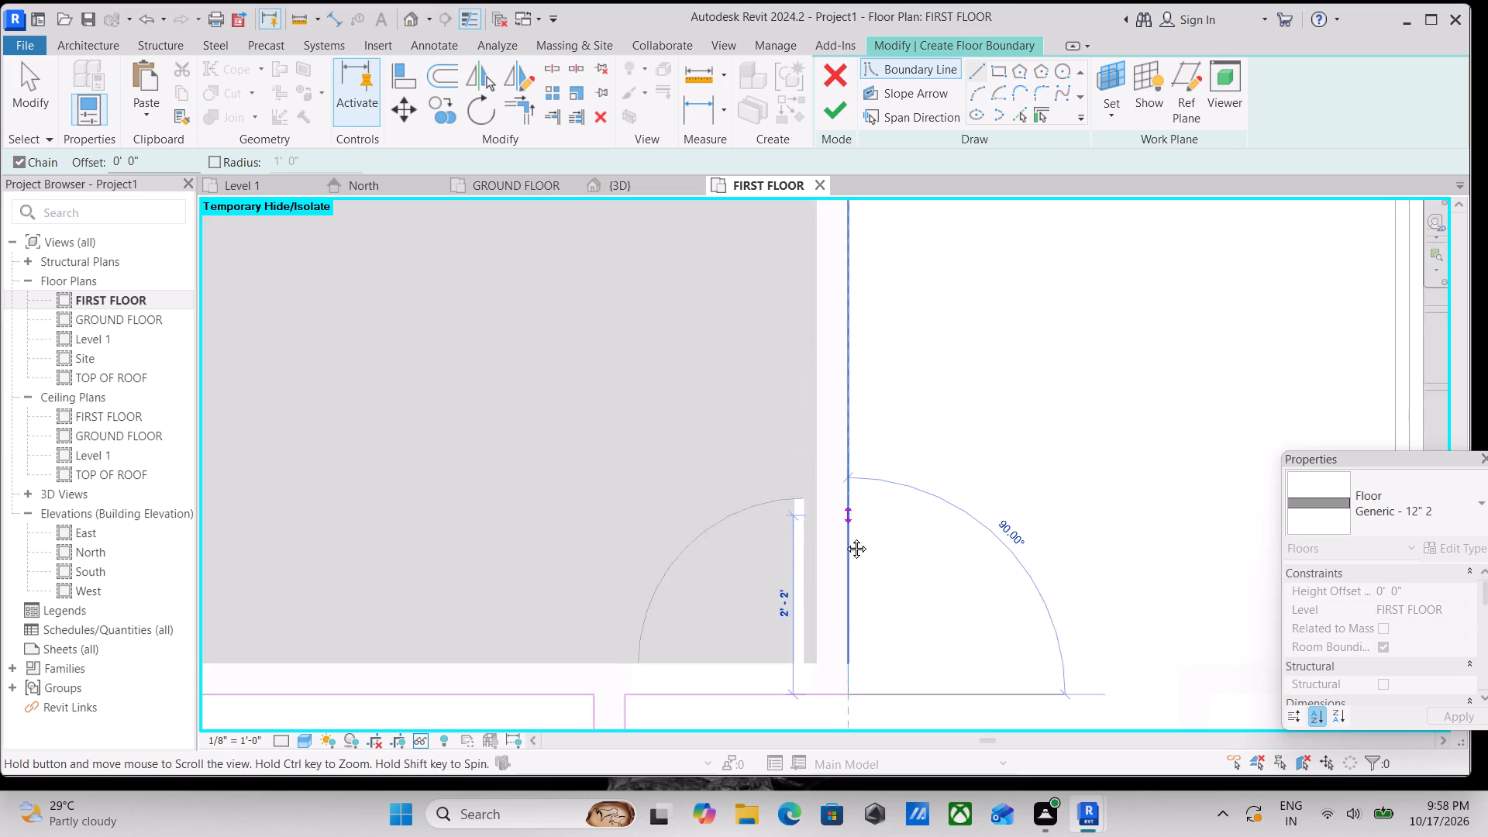
pyautogui.moveTo(845, 537); pyautogui.dragTo(845, 540, button='middle')
pyautogui.scroll(-3, 853, 332)
pyautogui.moveTo(852, 391); pyautogui.dragTo(854, 581, button='middle')
pyautogui.scroll(-2, 855, 401)
pyautogui.moveTo(853, 403); pyautogui.dragTo(862, 569, button='middle')
pyautogui.scroll(-2, 854, 360)
pyautogui.moveTo(854, 360); pyautogui.dragTo(851, 507, button='middle')
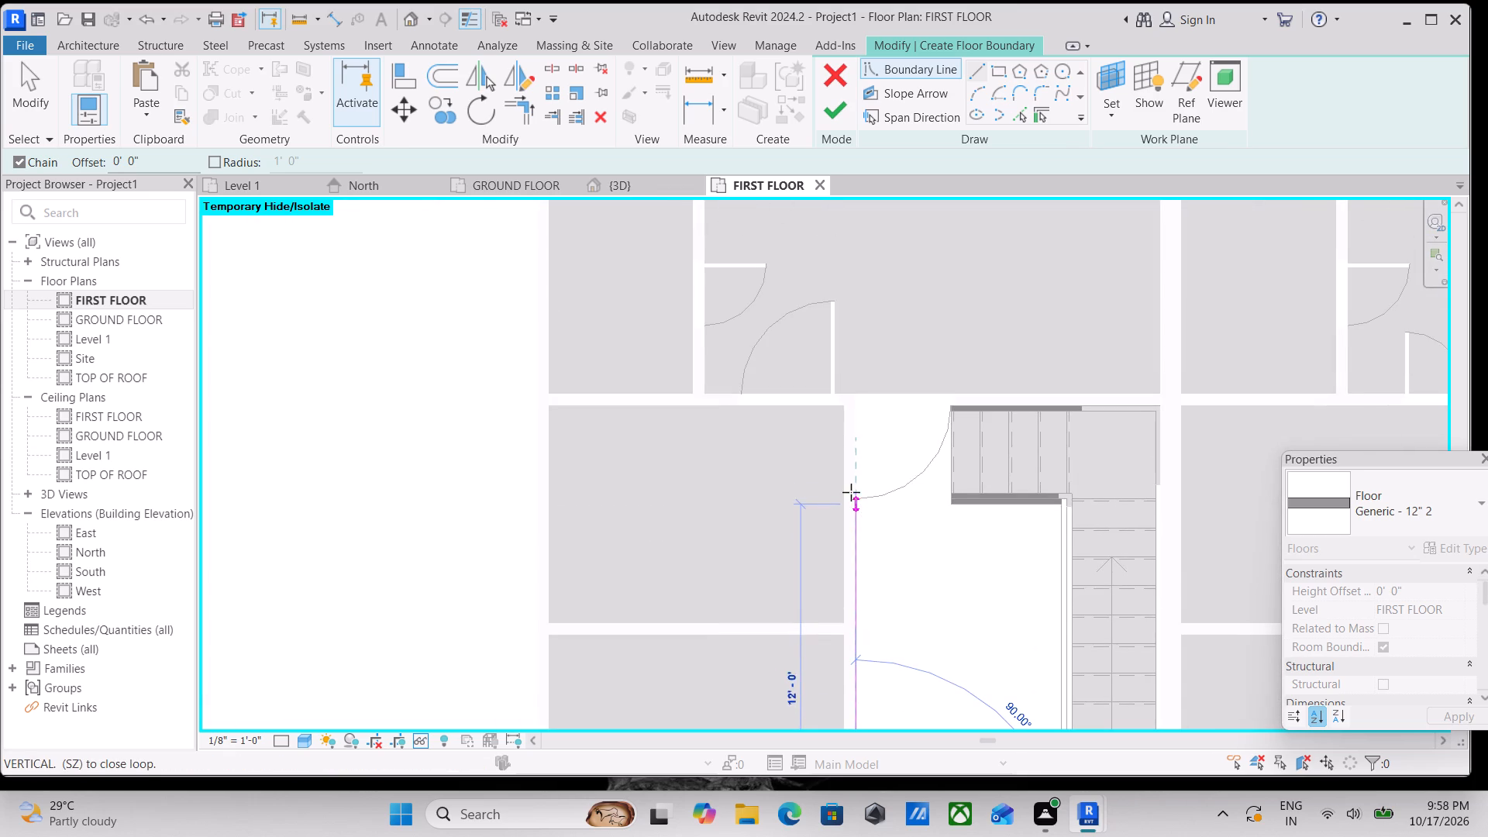
pyautogui.scroll(8, 852, 404)
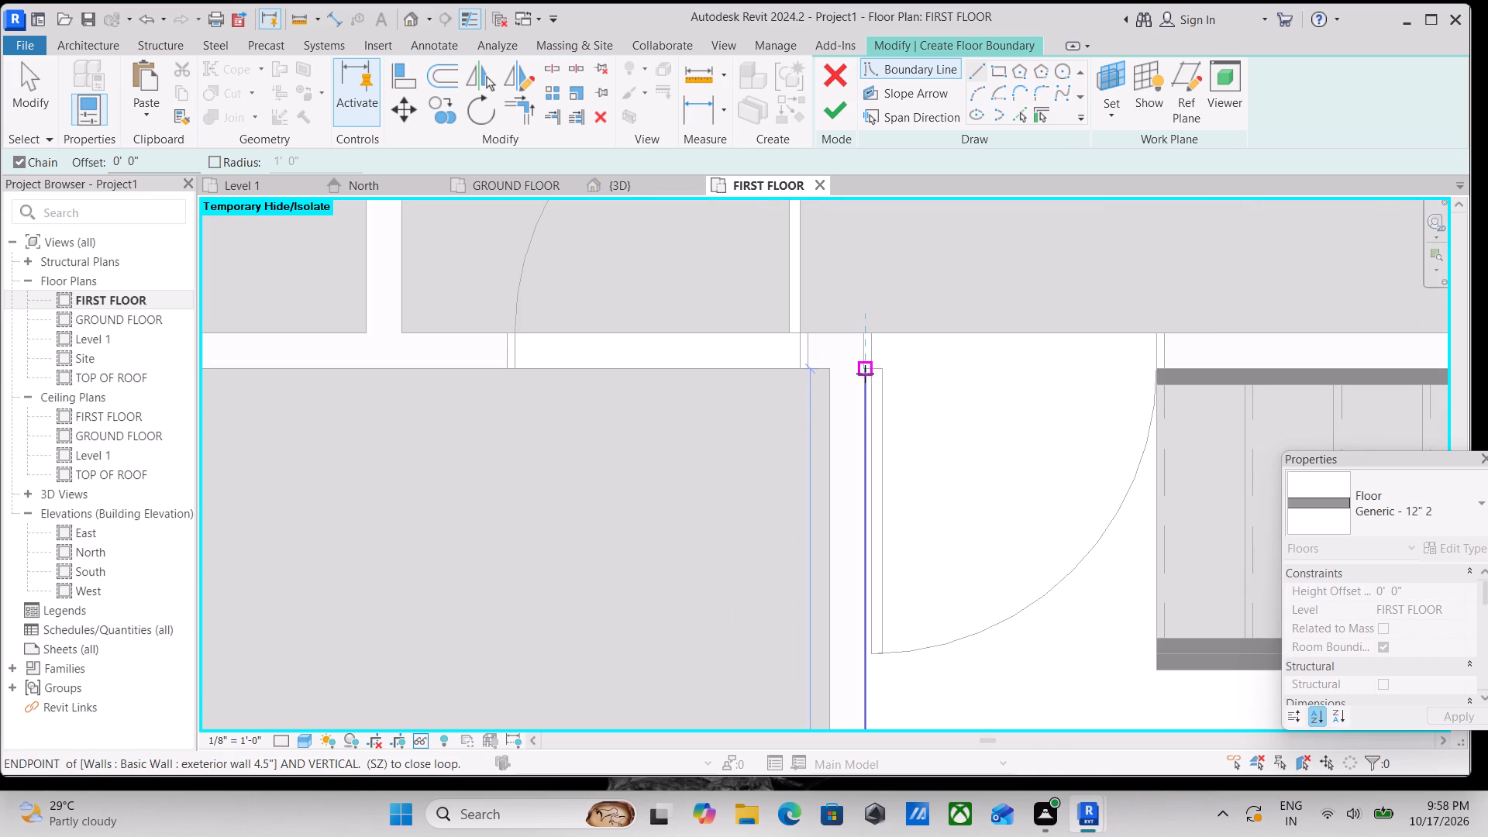
pyautogui.click(868, 370)
pyautogui.click(1151, 367)
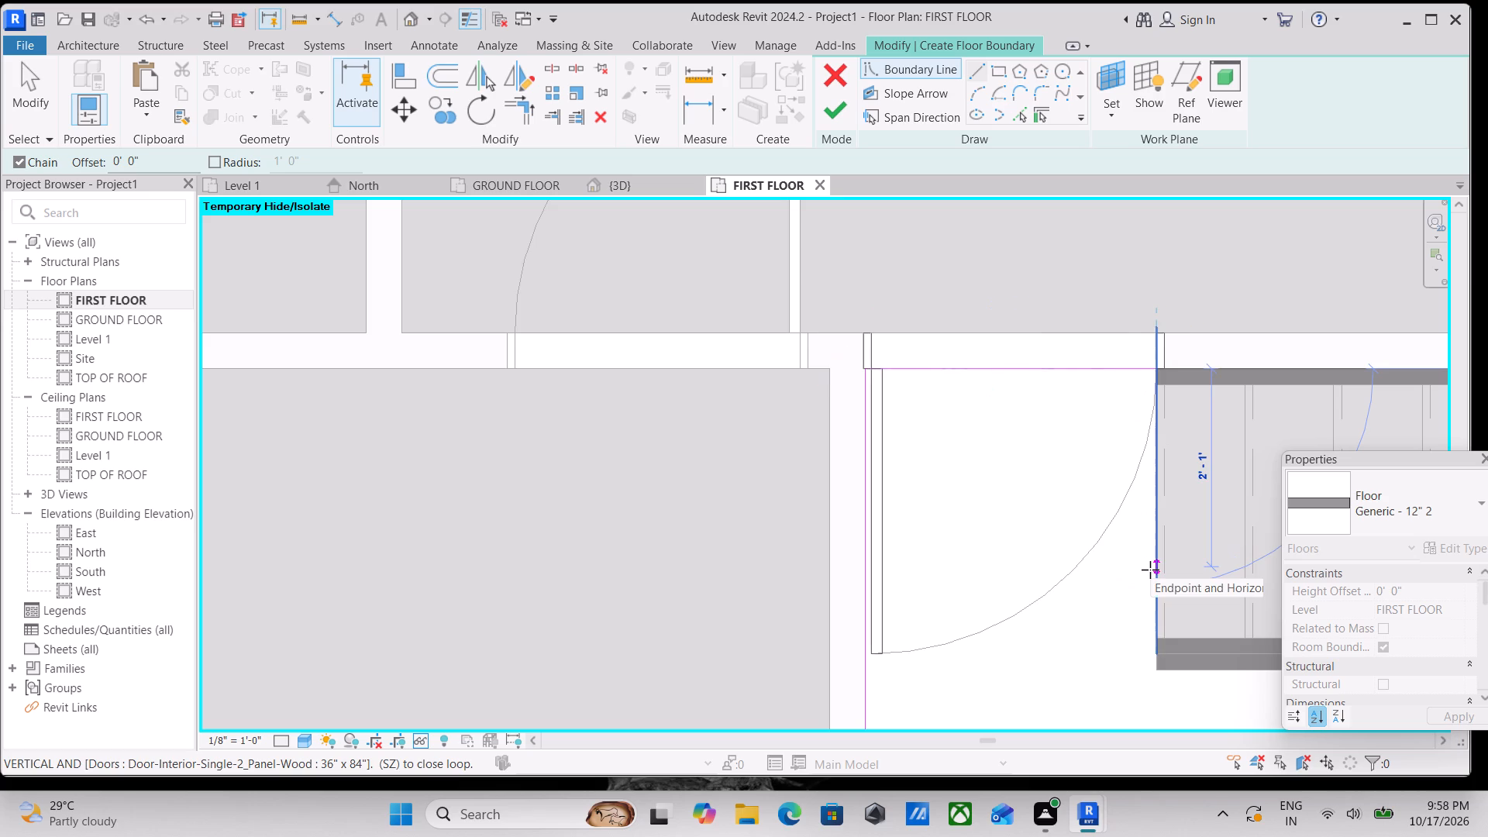
# Continue the hallway boundary about 3' 2" down the stair's end edge and along its lower side to the stair side wall.
pyautogui.scroll(-3, 1162, 542)
pyautogui.moveTo(1166, 539); pyautogui.dragTo(1172, 471, button='middle')
pyautogui.scroll(2, 1176, 566)
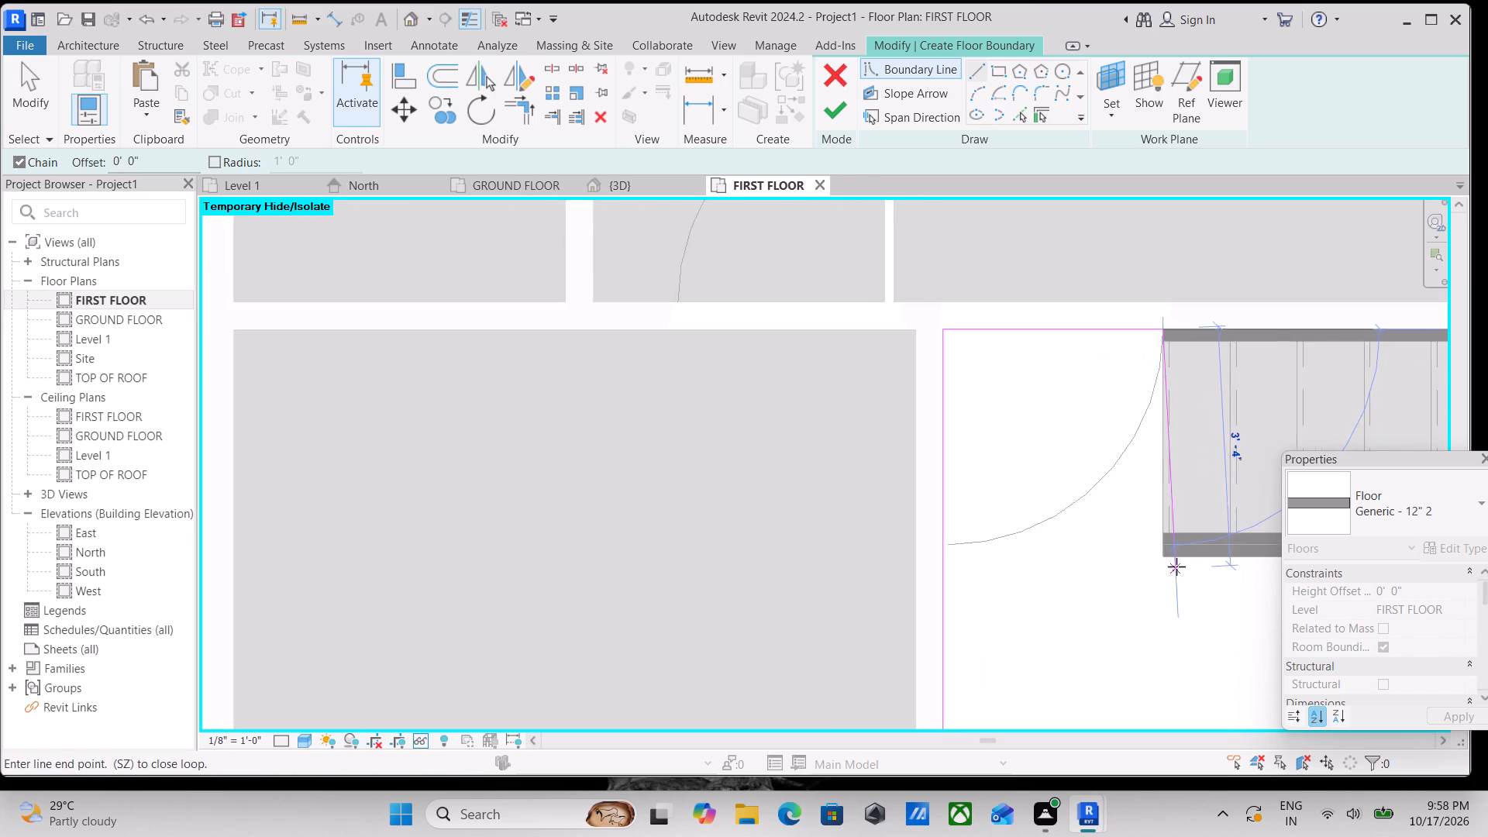
pyautogui.scroll(1, 1176, 567)
pyautogui.click(1156, 555)
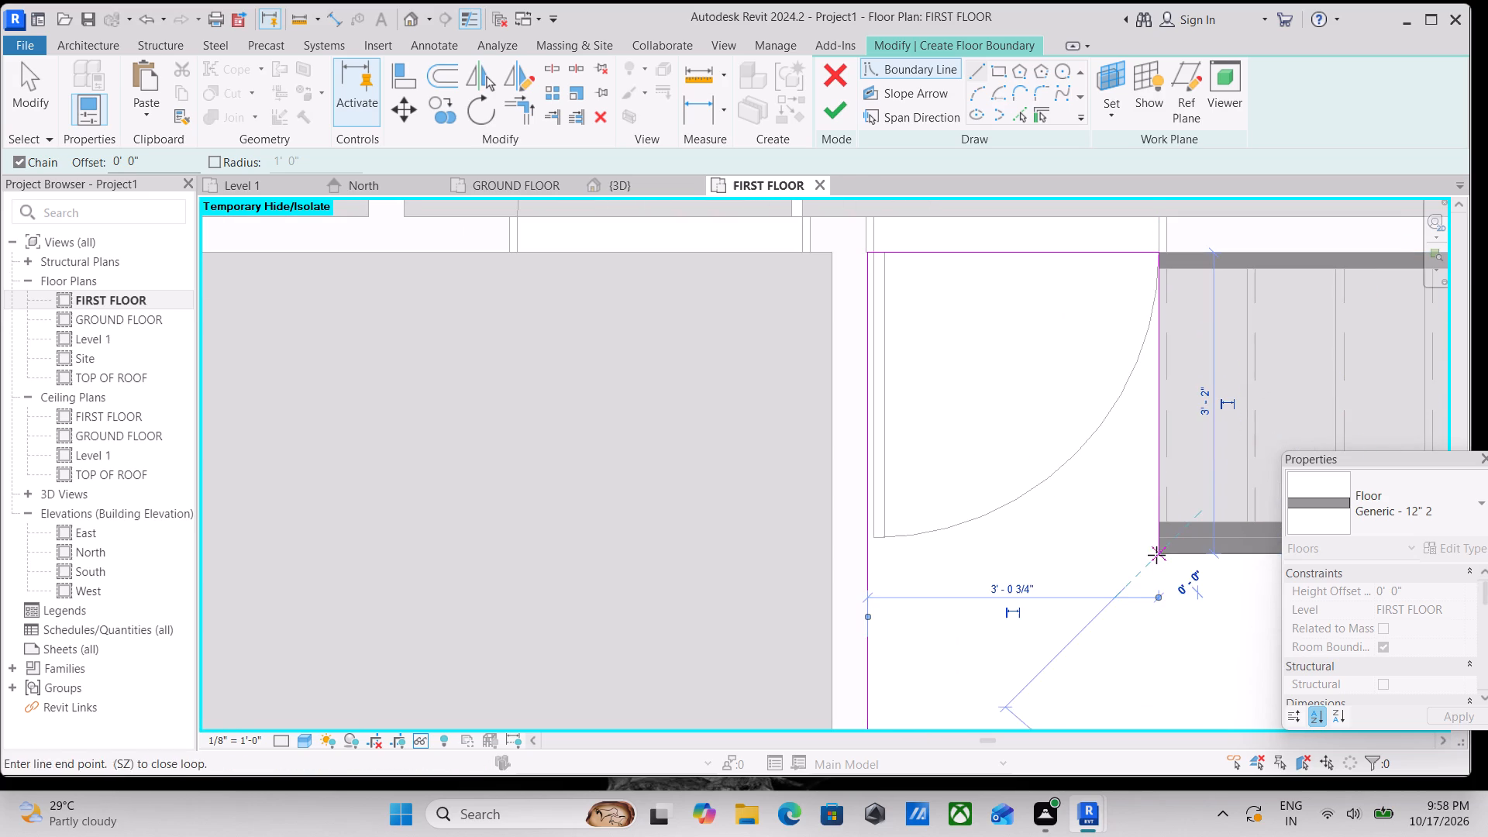
pyautogui.moveTo(1161, 554); pyautogui.dragTo(852, 507, button='middle')
pyautogui.scroll(-3, 986, 531)
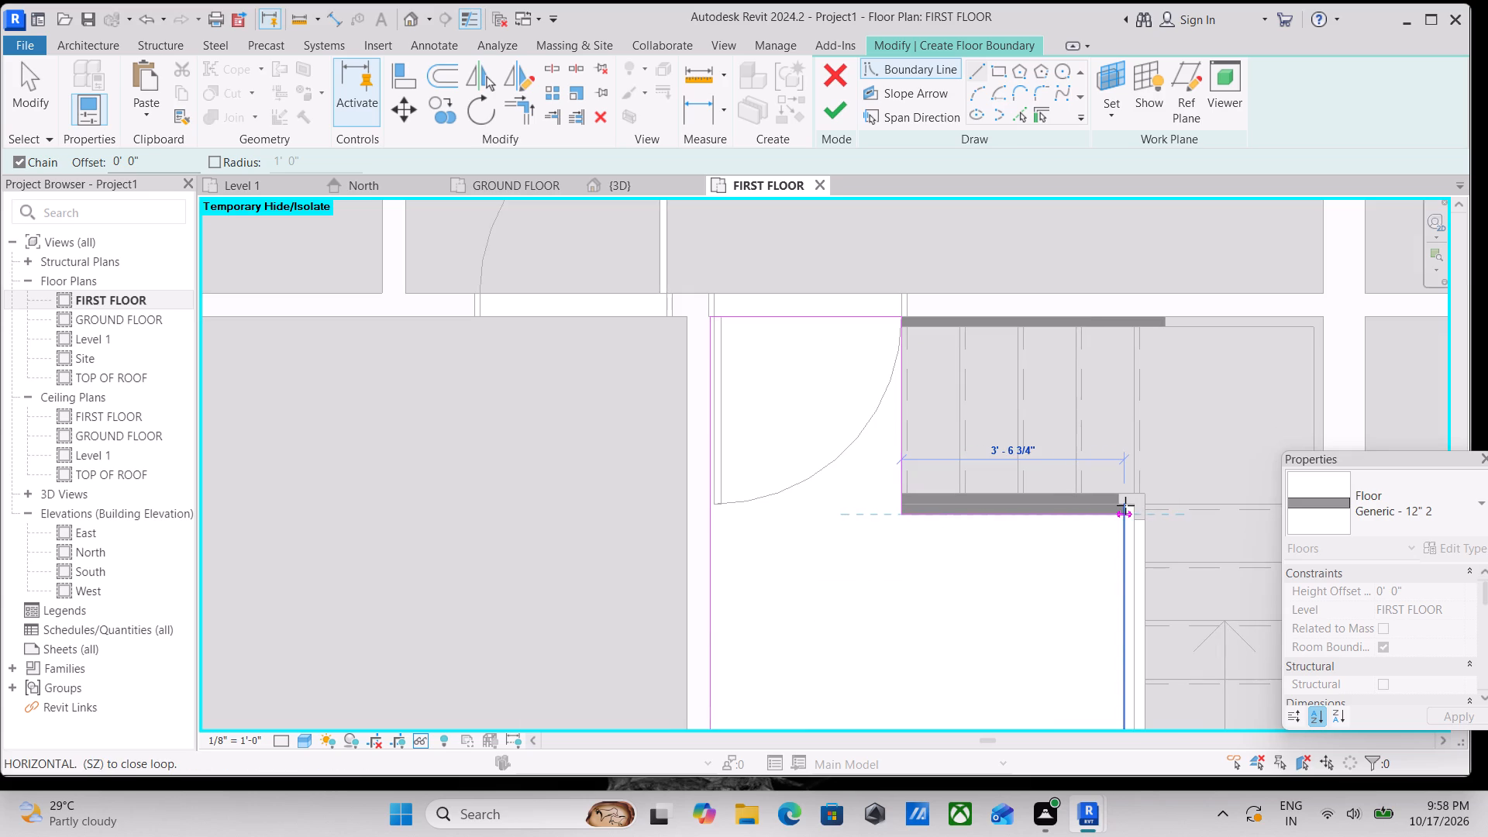
pyautogui.click(1125, 507)
# Continue the hallway boundary about 11' 7 1/2" down the stair side wall and along the cross wall to the stub wall's outer corner.
pyautogui.scroll(-2, 1129, 637)
pyautogui.moveTo(1129, 637); pyautogui.dragTo(1100, 460, button='middle')
pyautogui.scroll(-3, 1100, 571)
pyautogui.moveTo(1100, 580); pyautogui.dragTo(1131, 369, button='middle')
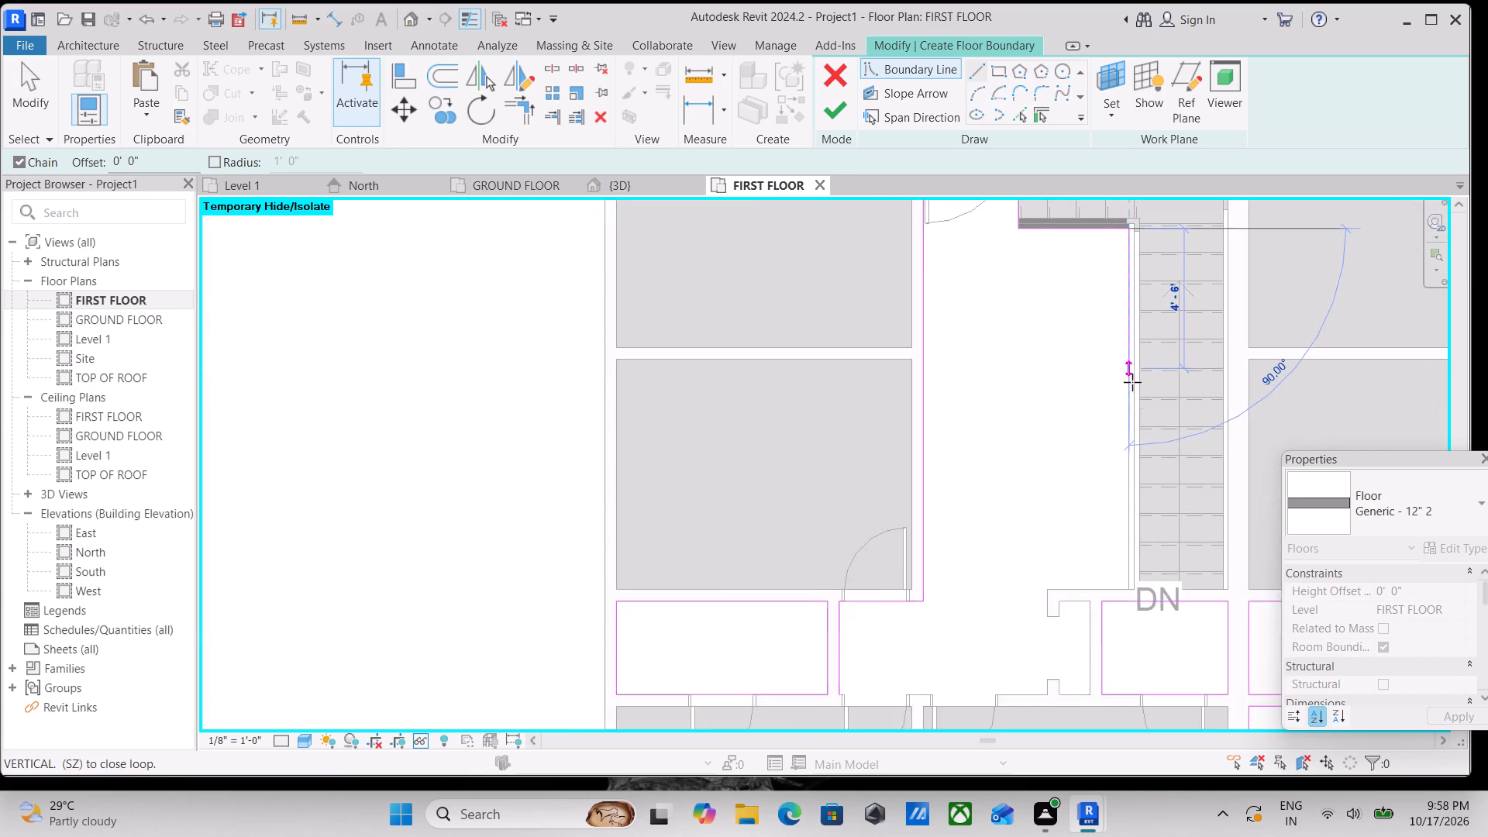
pyautogui.scroll(-3, 1135, 474)
pyautogui.moveTo(1135, 474); pyautogui.dragTo(1129, 406, button='middle')
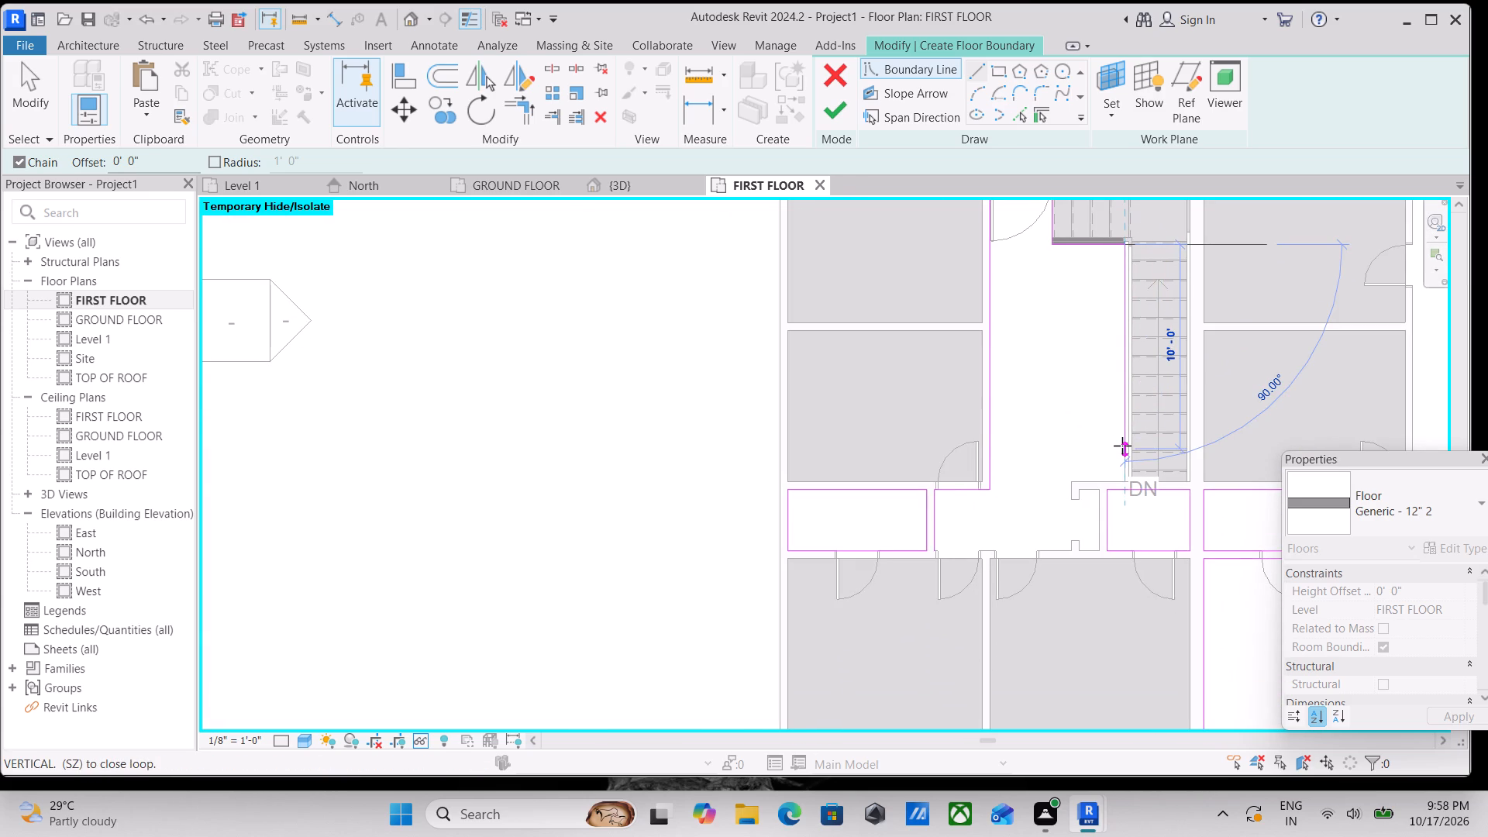
pyautogui.scroll(5, 1122, 446)
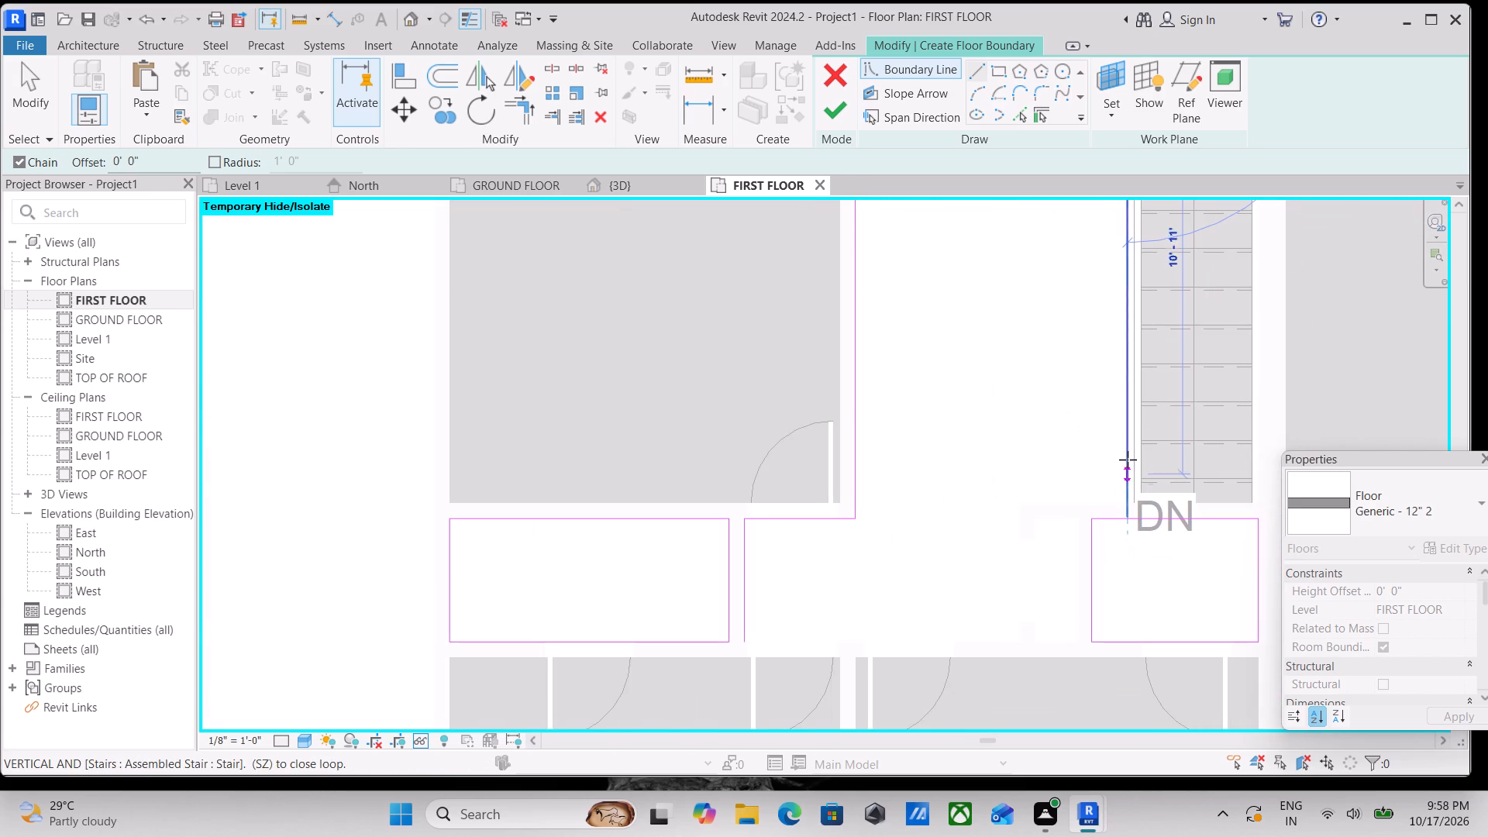
pyautogui.click(1131, 505)
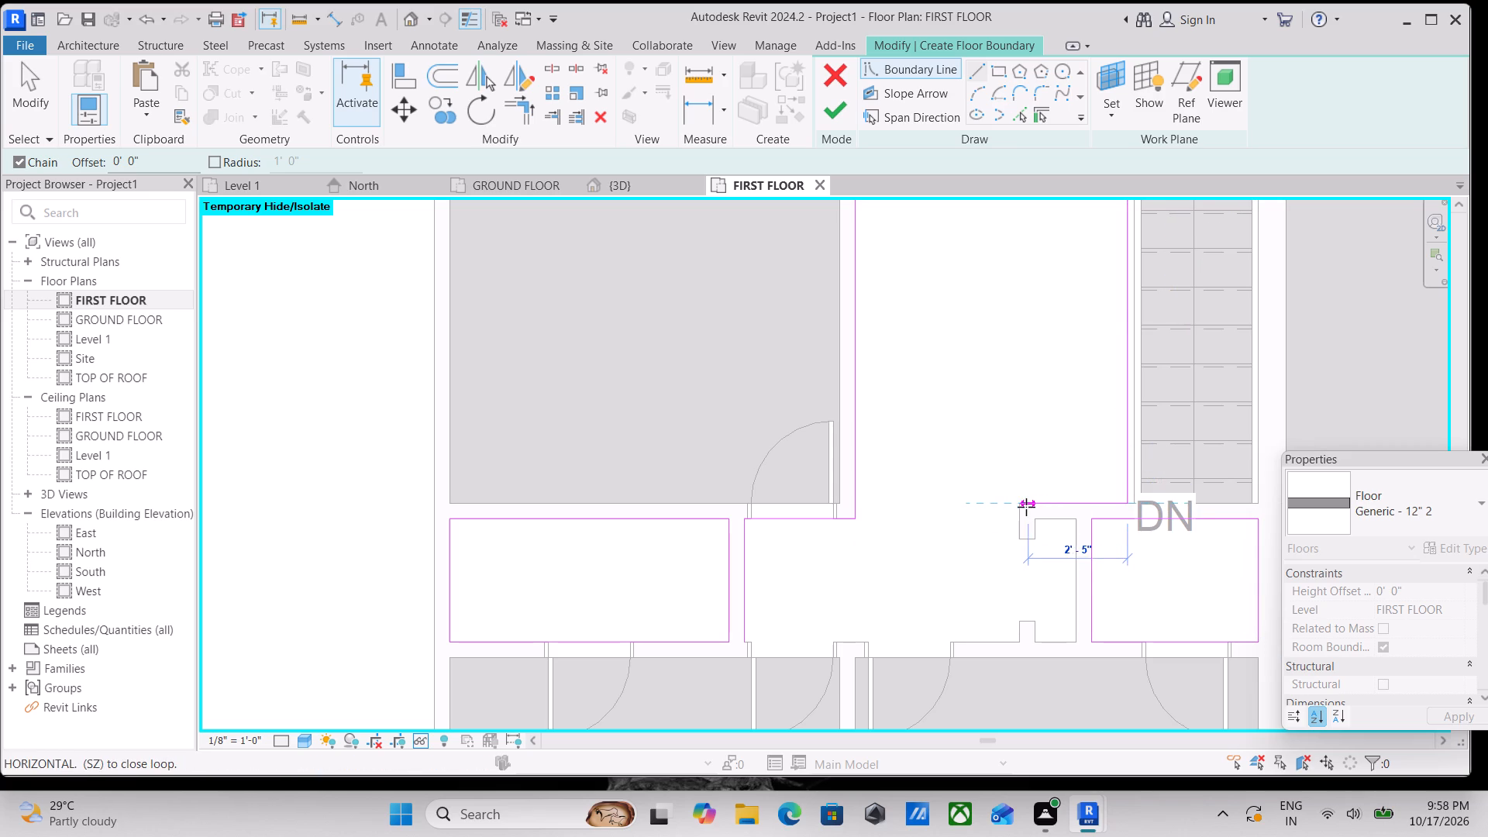
pyautogui.click(1023, 507)
# Continue the left hallway boundary around the upper stub wall, about 1' 0" along the recess and 3' 0" down its end wall.
pyautogui.scroll(7, 1021, 547)
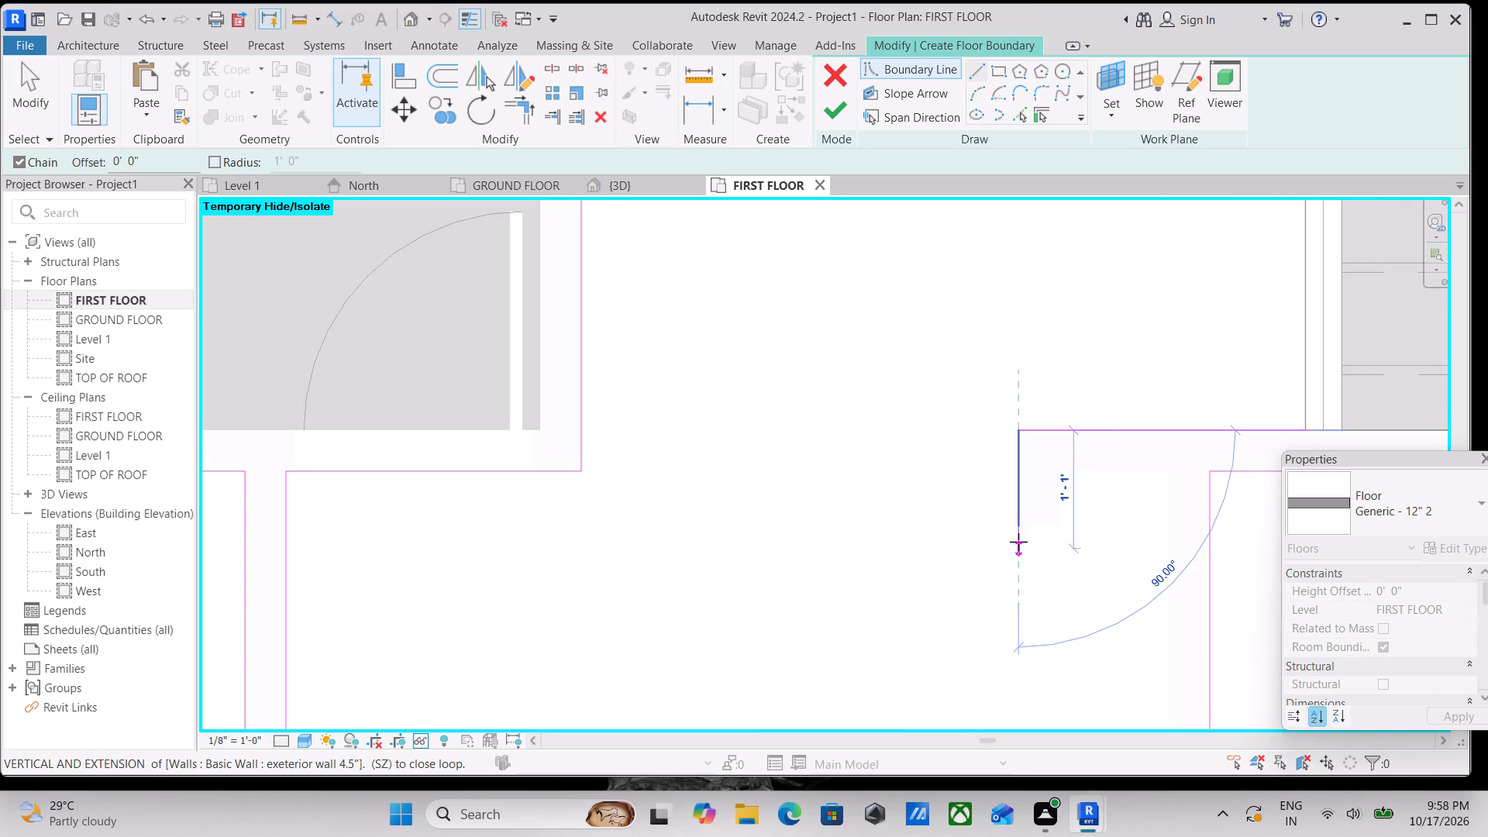
pyautogui.click(1018, 524)
pyautogui.click(1064, 519)
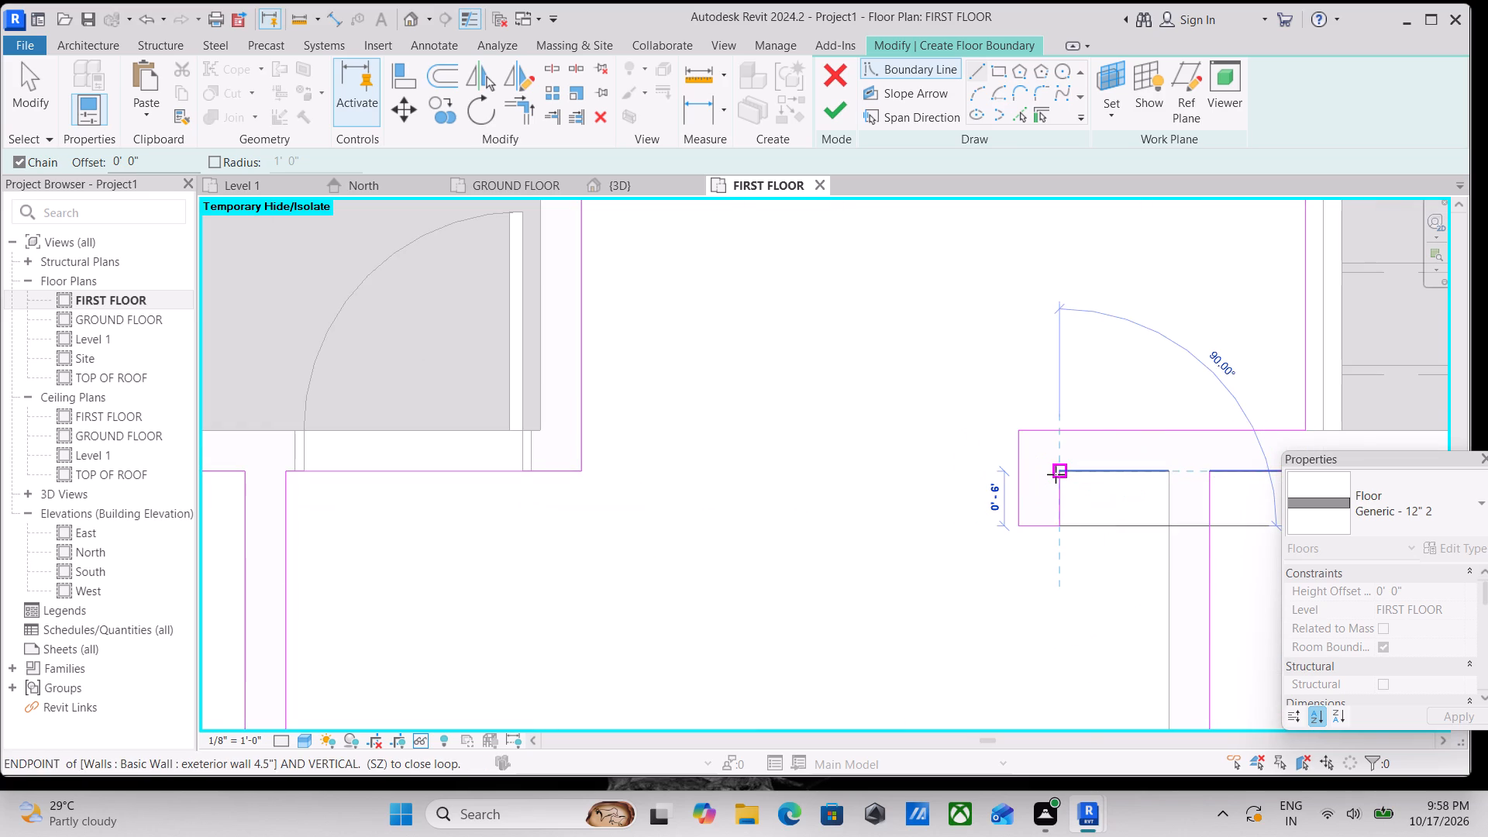
pyautogui.click(1056, 474)
pyautogui.click(1169, 470)
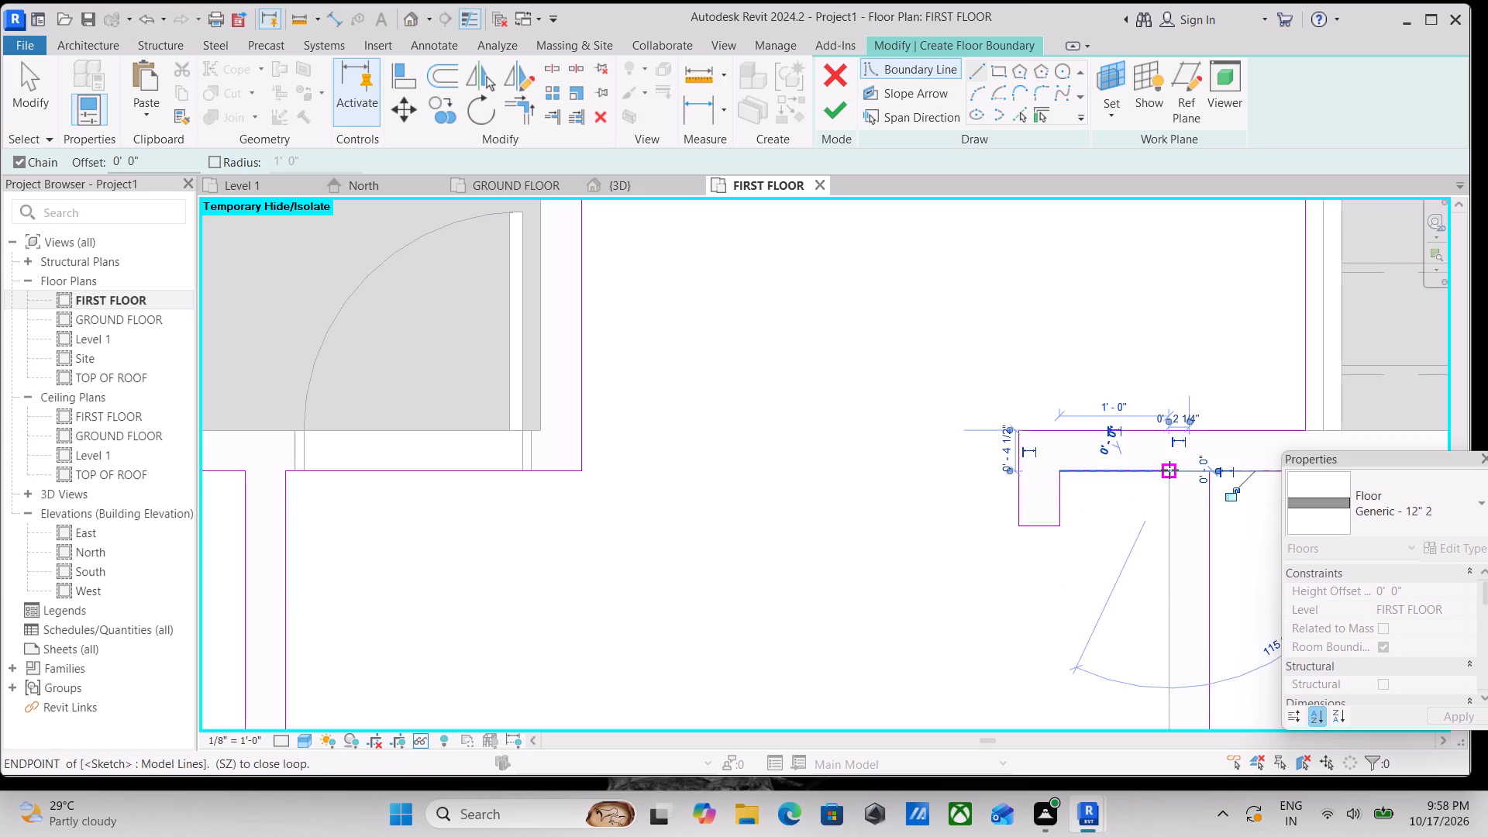
pyautogui.scroll(-3, 1165, 549)
pyautogui.moveTo(1164, 570); pyautogui.dragTo(1150, 368, button='middle')
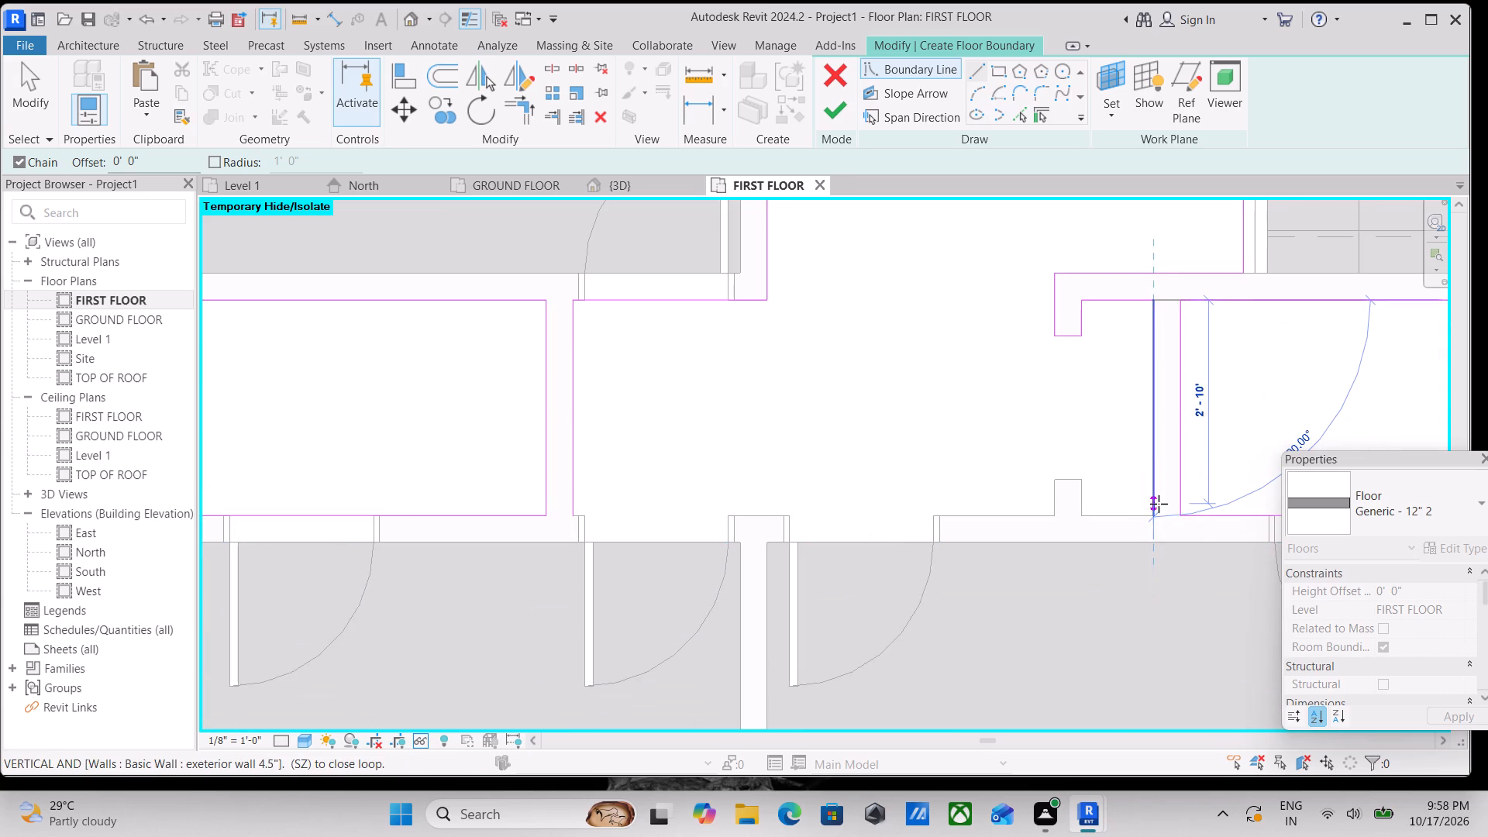
pyautogui.click(1159, 515)
# Trace the left hallway boundary around the lower stub wall and along the lower door wall to its starting corner, closing the loop.
pyautogui.click(1083, 518)
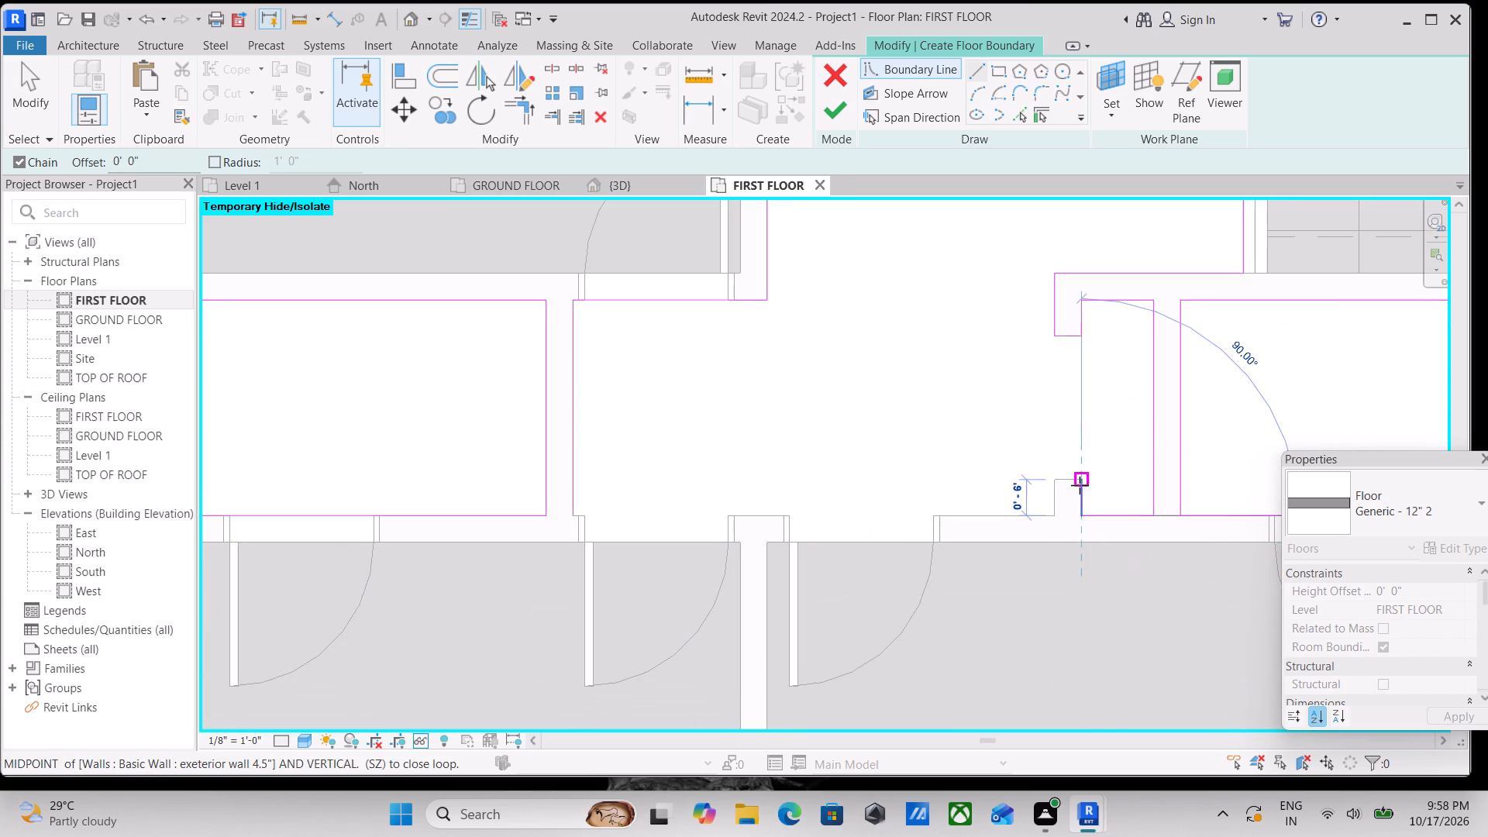
pyautogui.click(1080, 484)
pyautogui.click(1055, 484)
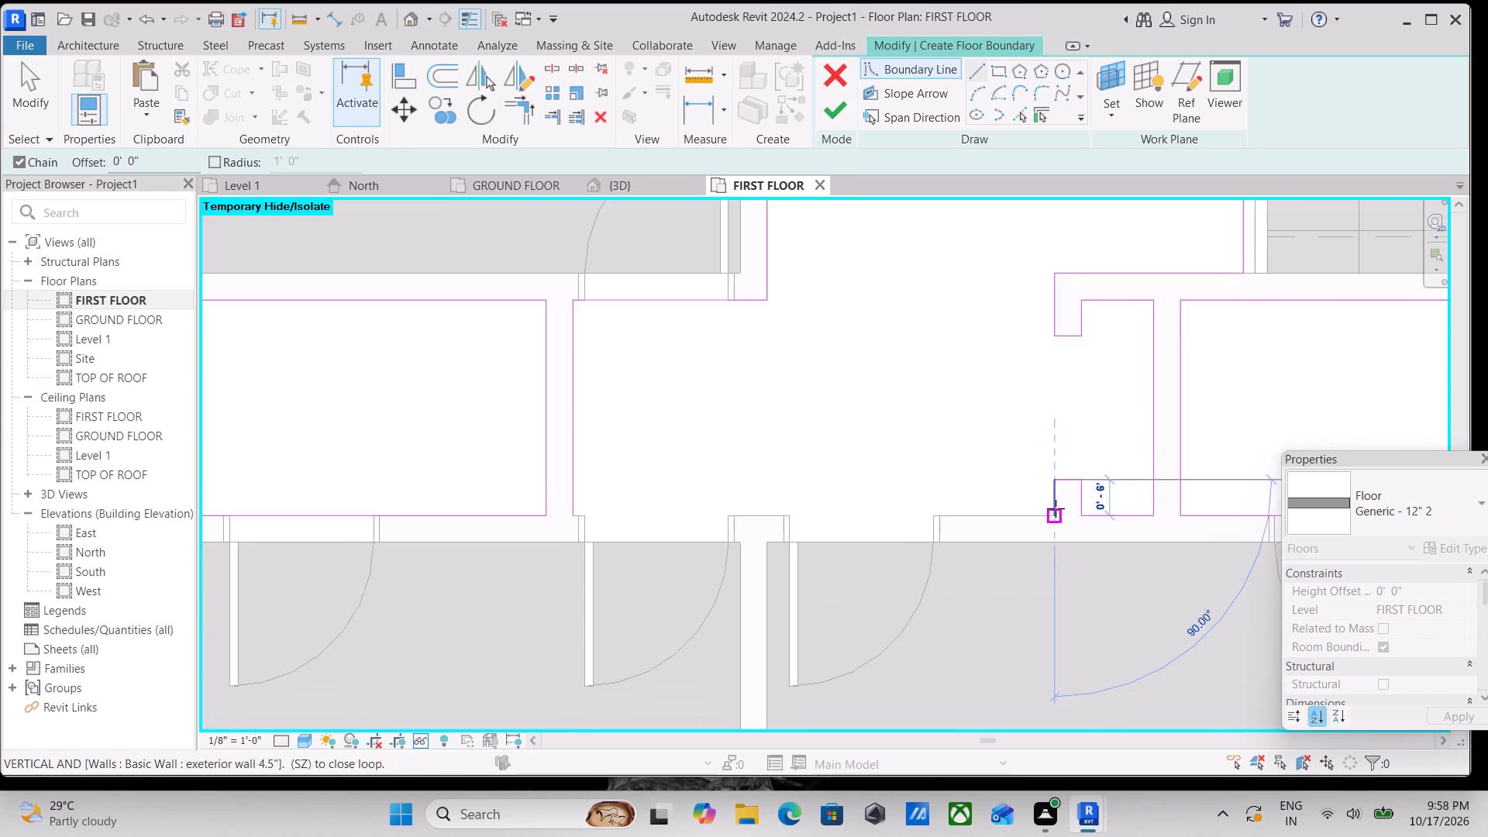
pyautogui.click(1056, 512)
pyautogui.moveTo(820, 517); pyautogui.dragTo(840, 513, button='middle')
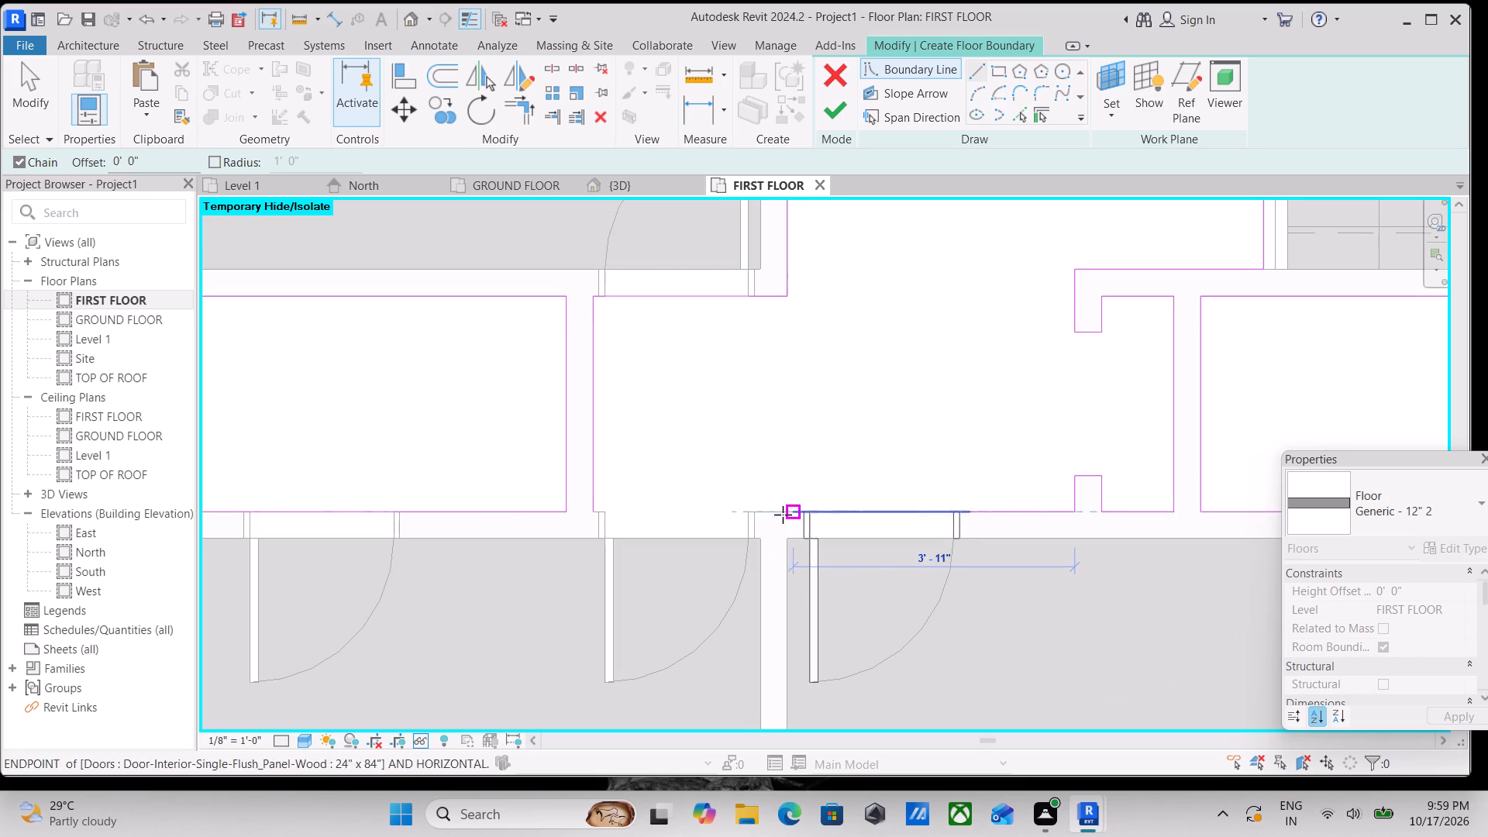
pyautogui.click(598, 512)
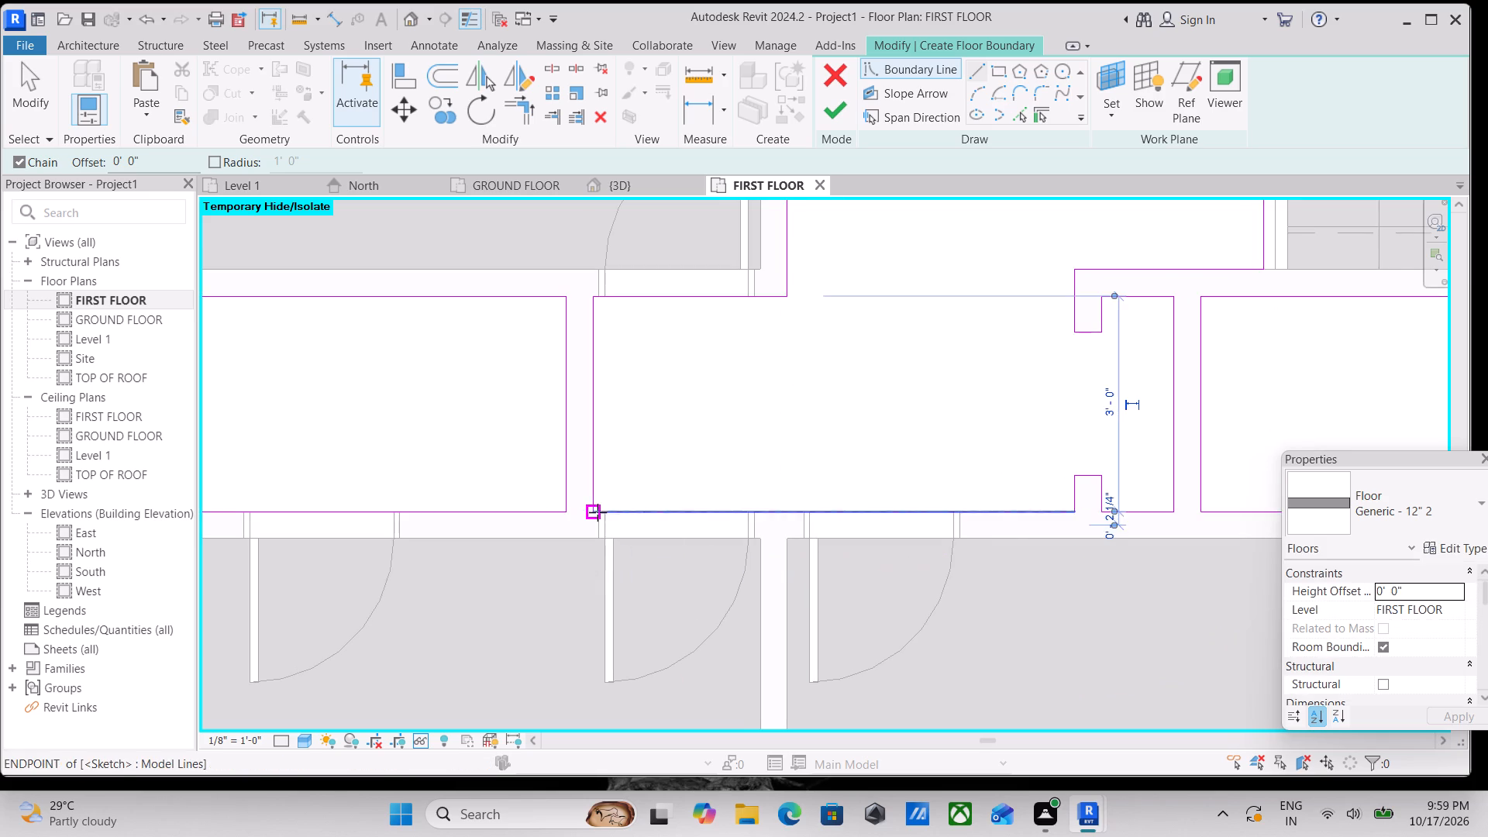
# Start the right unit's hallway boundary, going 3' 0" up the closet's end wall and along the bedroom door wall to the hallway corner.
pyautogui.scroll(-5, 732, 390)
pyautogui.scroll(-4, 943, 468)
pyautogui.moveTo(943, 468); pyautogui.dragTo(741, 631, button='middle')
pyautogui.scroll(-3, 940, 543)
pyautogui.moveTo(940, 543); pyautogui.dragTo(884, 534, button='middle')
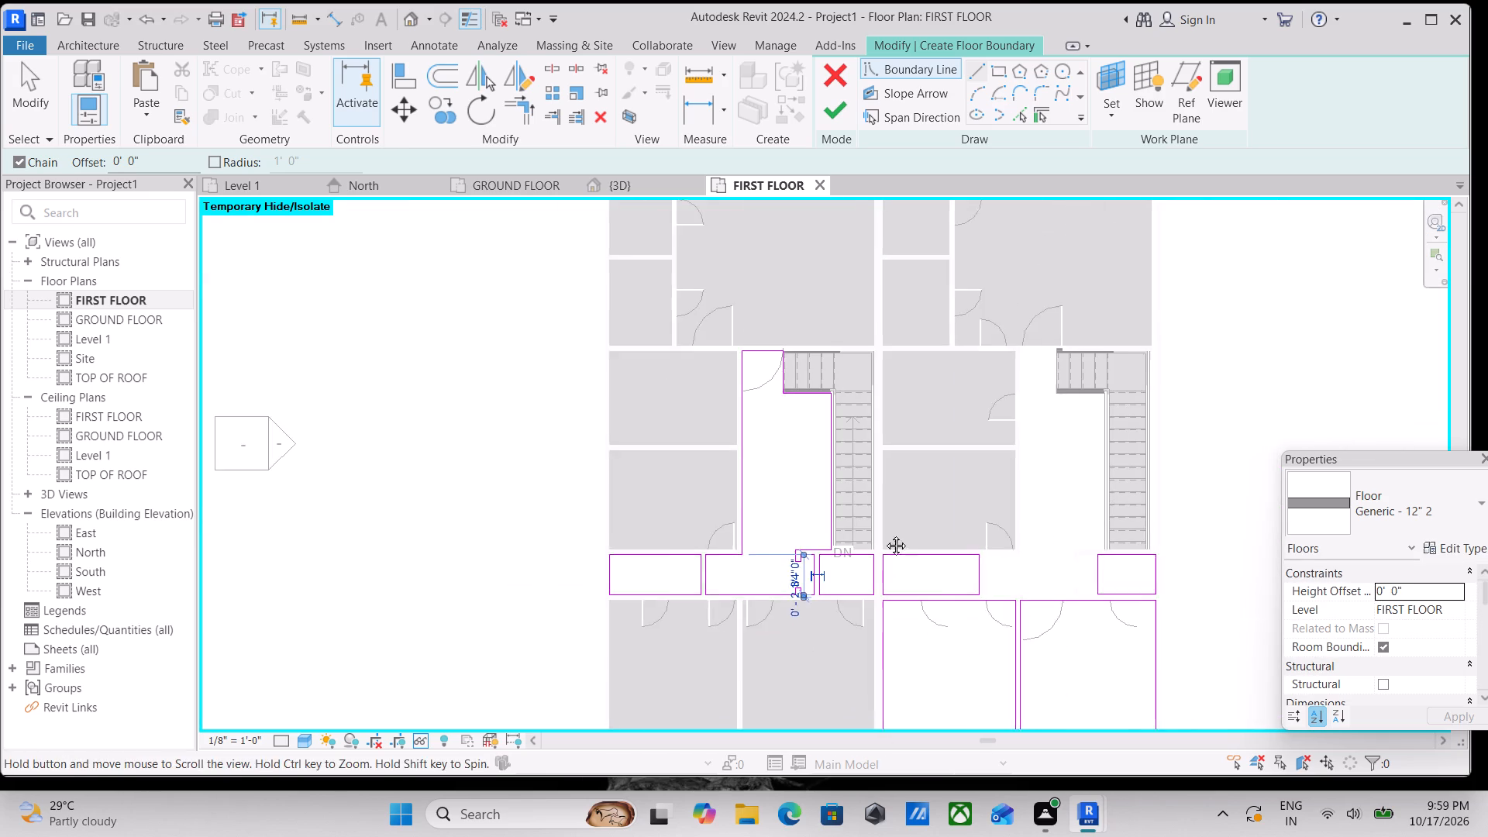
pyautogui.moveTo(884, 534); pyautogui.dragTo(811, 524, button='middle')
pyautogui.scroll(4, 913, 598)
pyautogui.scroll(7, 847, 595)
pyautogui.scroll(4, 766, 524)
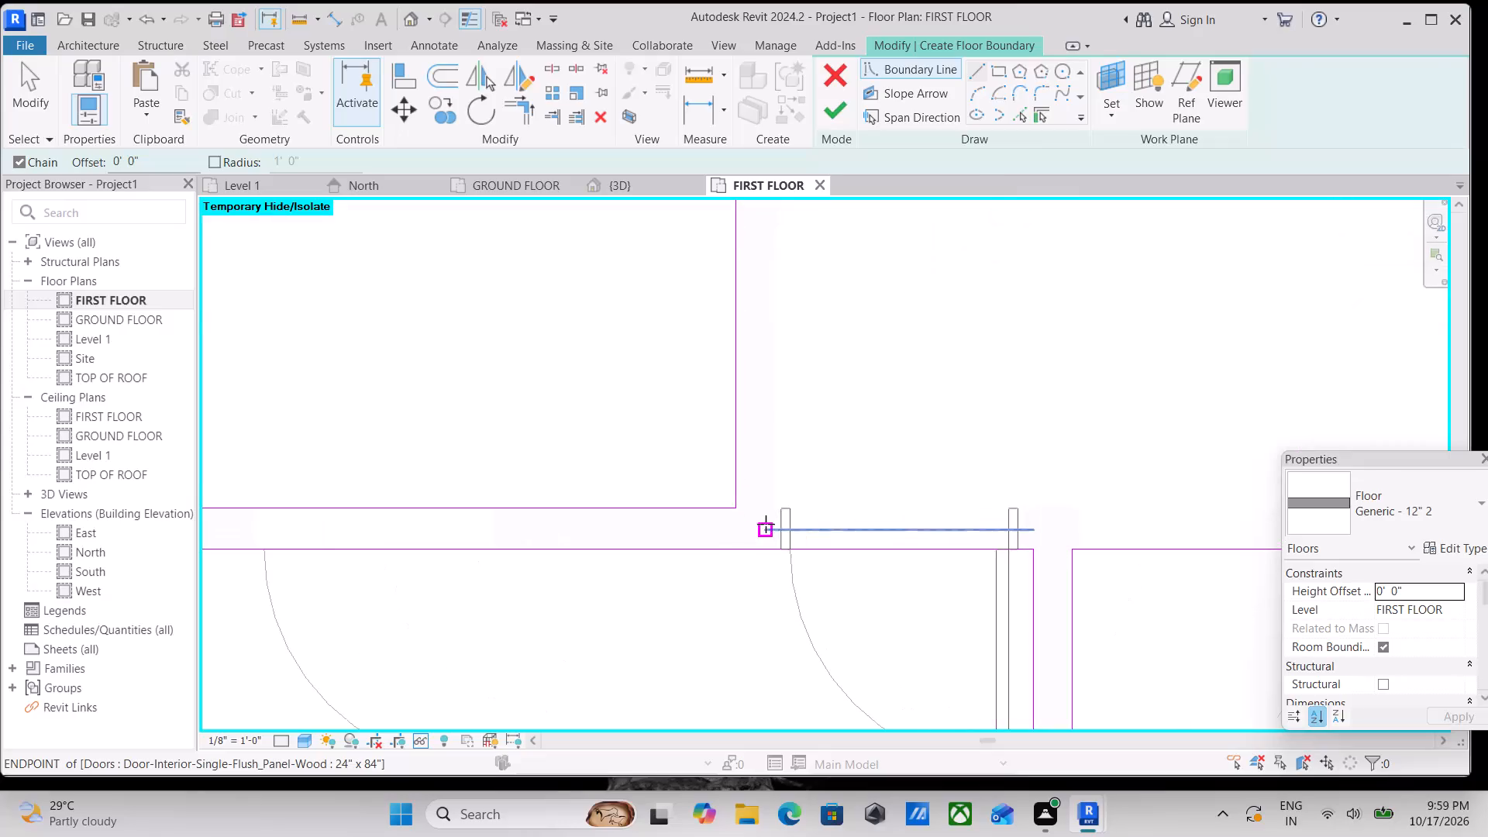
pyautogui.click(774, 503)
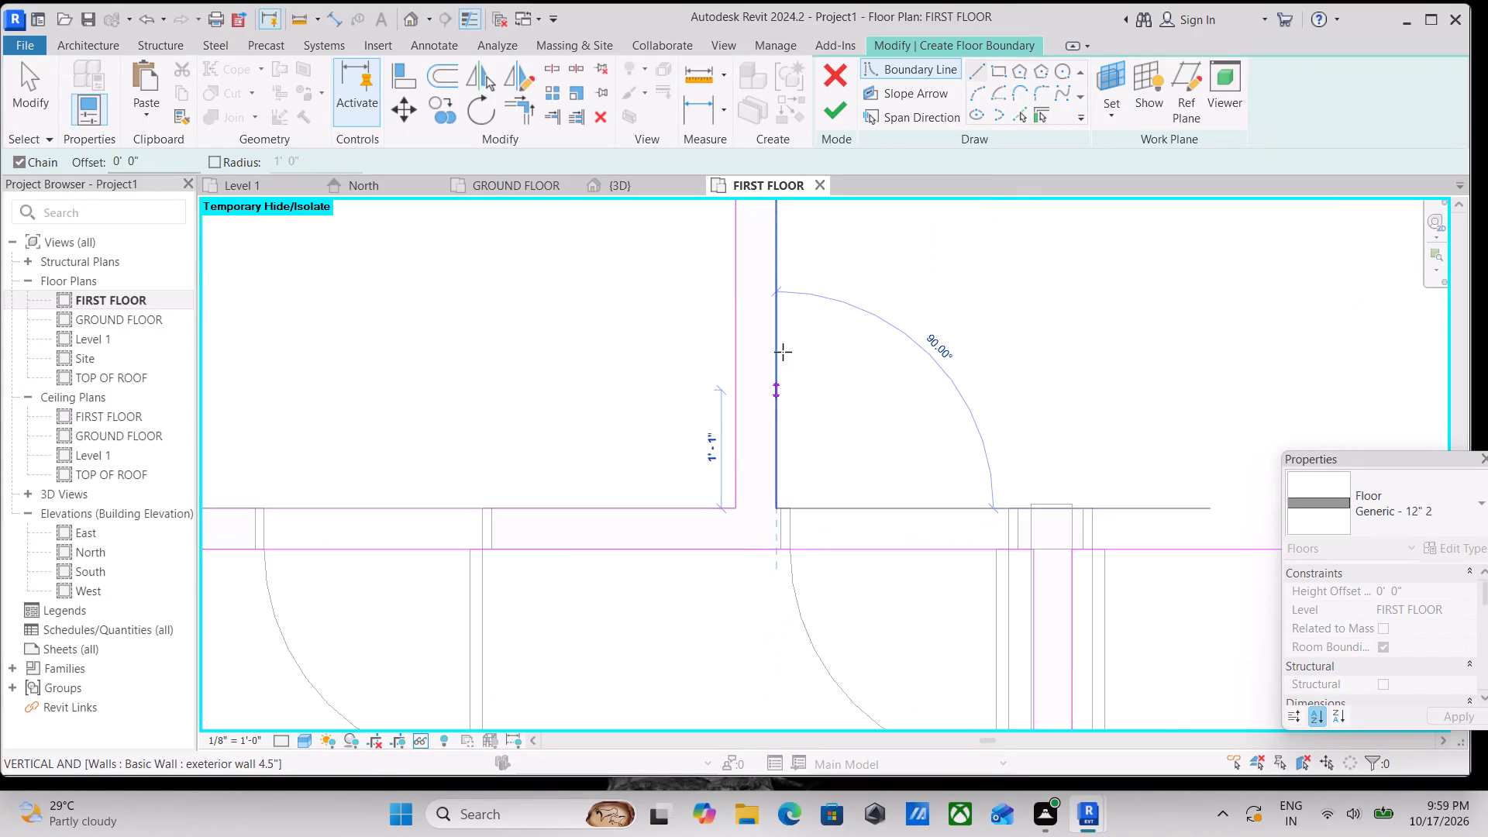
pyautogui.scroll(-1, 779, 343)
pyautogui.moveTo(779, 343); pyautogui.dragTo(782, 573, button='middle')
pyautogui.click(782, 430)
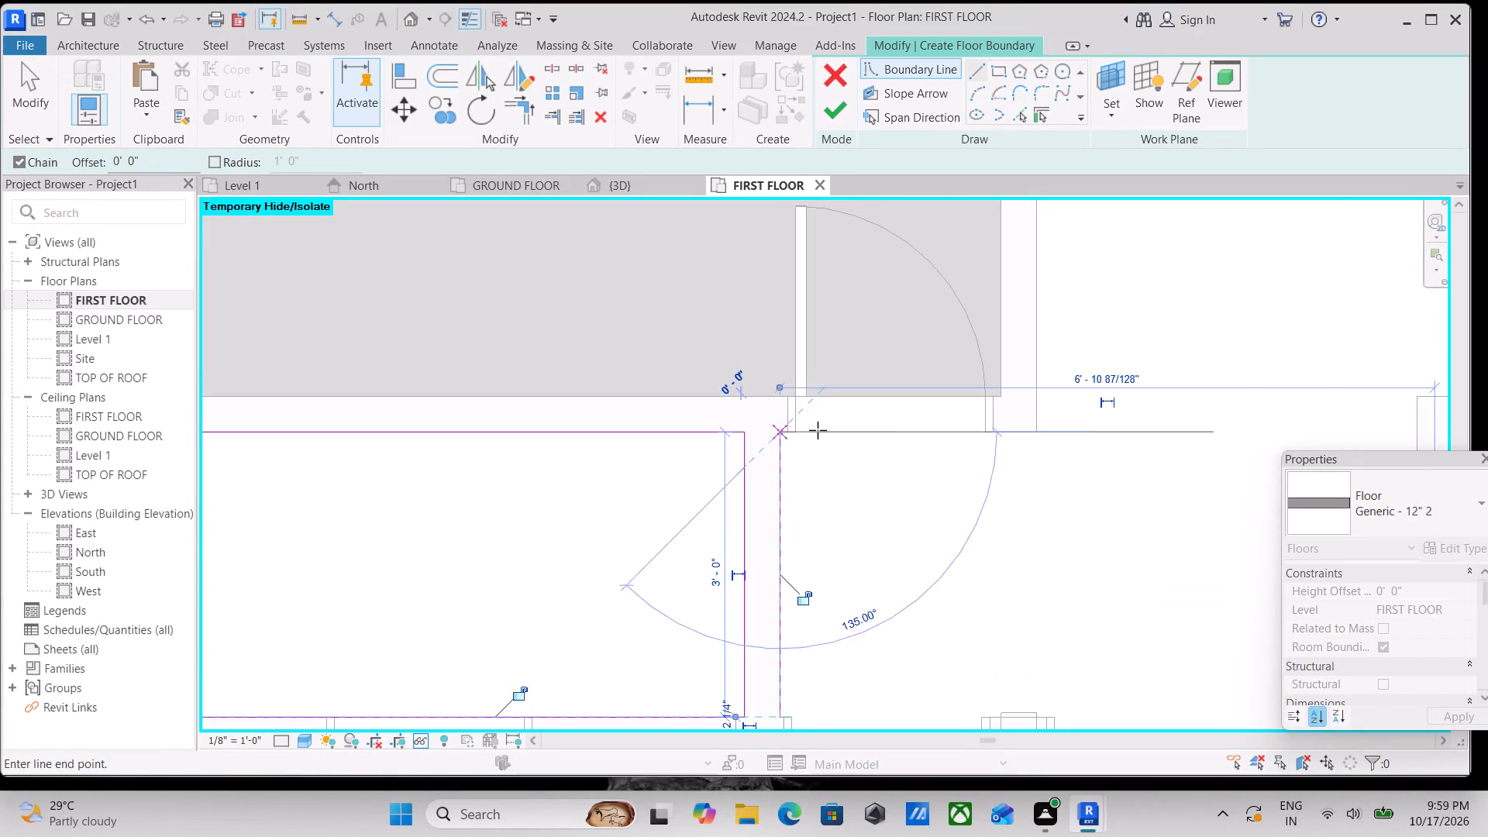
pyautogui.click(1038, 435)
# Continue the right hallway boundary up the bedroom wall to the upper wall corner, then about 2' 9" across to the upper stair flight.
pyautogui.moveTo(1035, 336); pyautogui.dragTo(1025, 566, button='middle')
pyautogui.scroll(-1, 1035, 337)
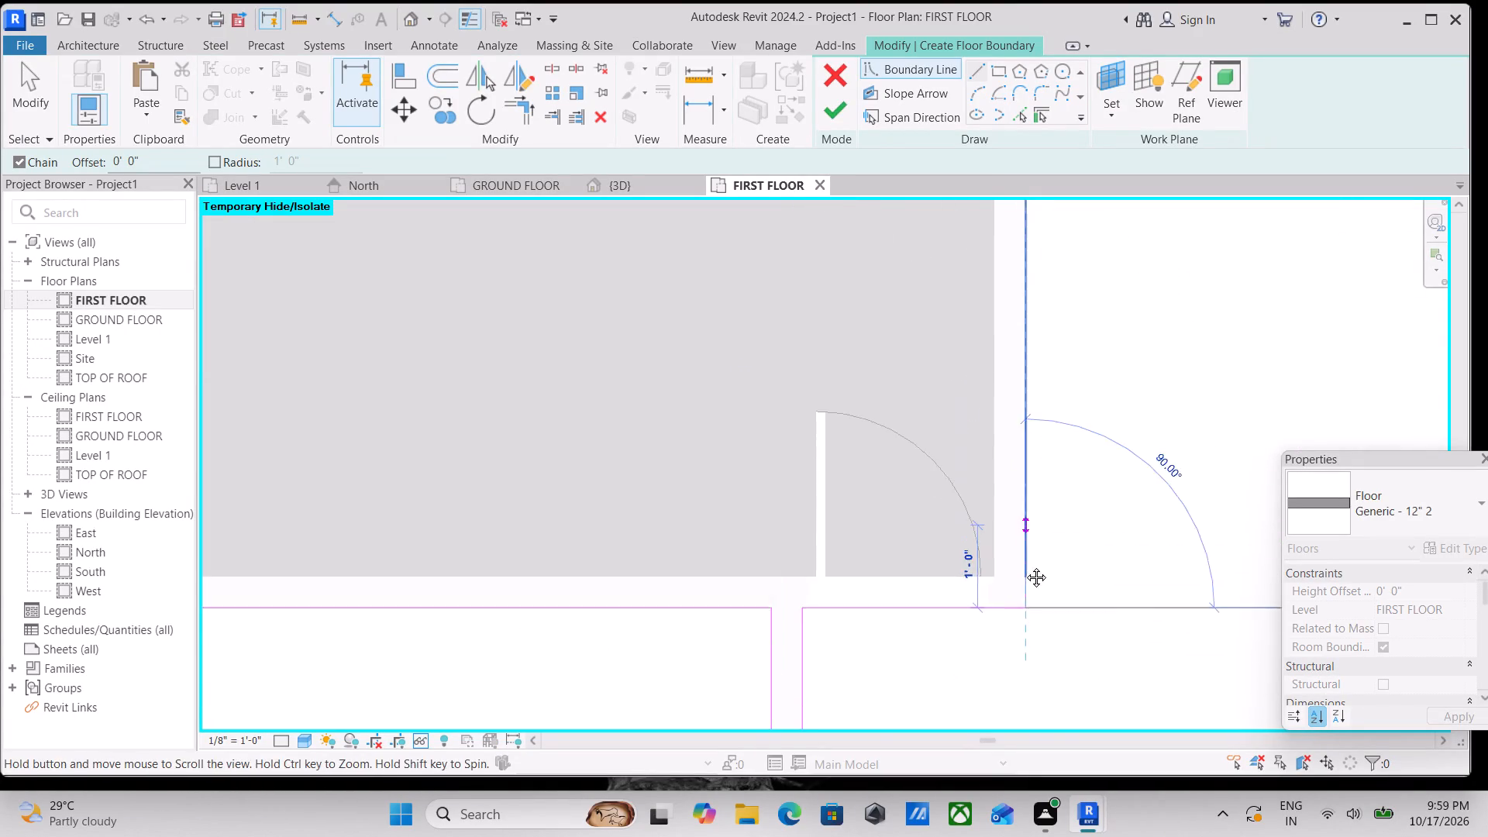
pyautogui.moveTo(1025, 566); pyautogui.dragTo(1024, 563, button='middle')
pyautogui.scroll(-2, 1033, 369)
pyautogui.moveTo(1033, 369); pyautogui.dragTo(1028, 530, button='middle')
pyautogui.scroll(-3, 1036, 400)
pyautogui.moveTo(1035, 412); pyautogui.dragTo(1037, 574, button='middle')
pyautogui.scroll(-1, 1047, 416)
pyautogui.moveTo(1047, 416); pyautogui.dragTo(1050, 600, button='middle')
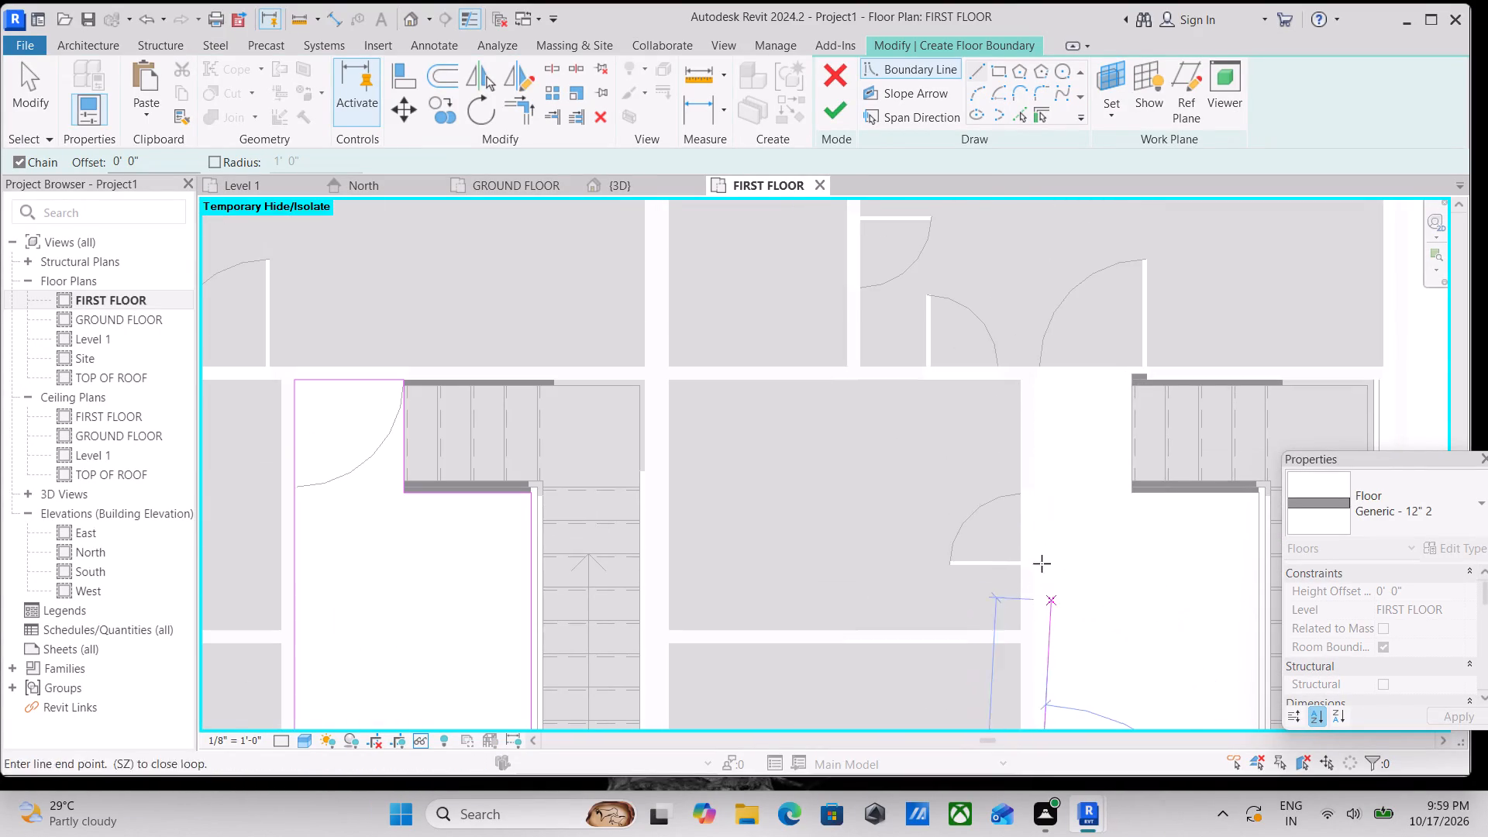
pyautogui.scroll(2, 1020, 387)
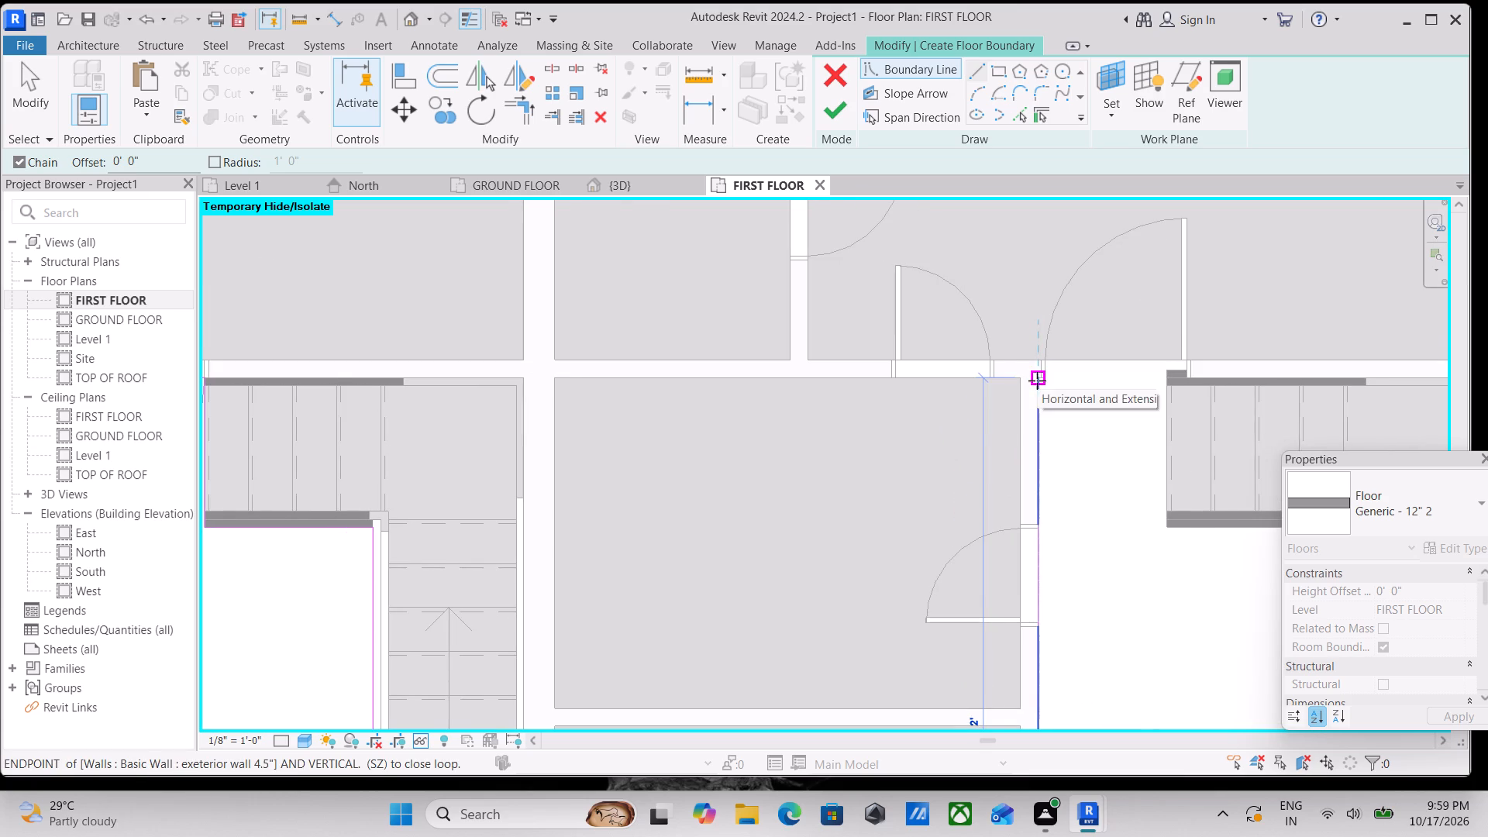
pyautogui.click(1037, 381)
pyautogui.scroll(3, 1162, 374)
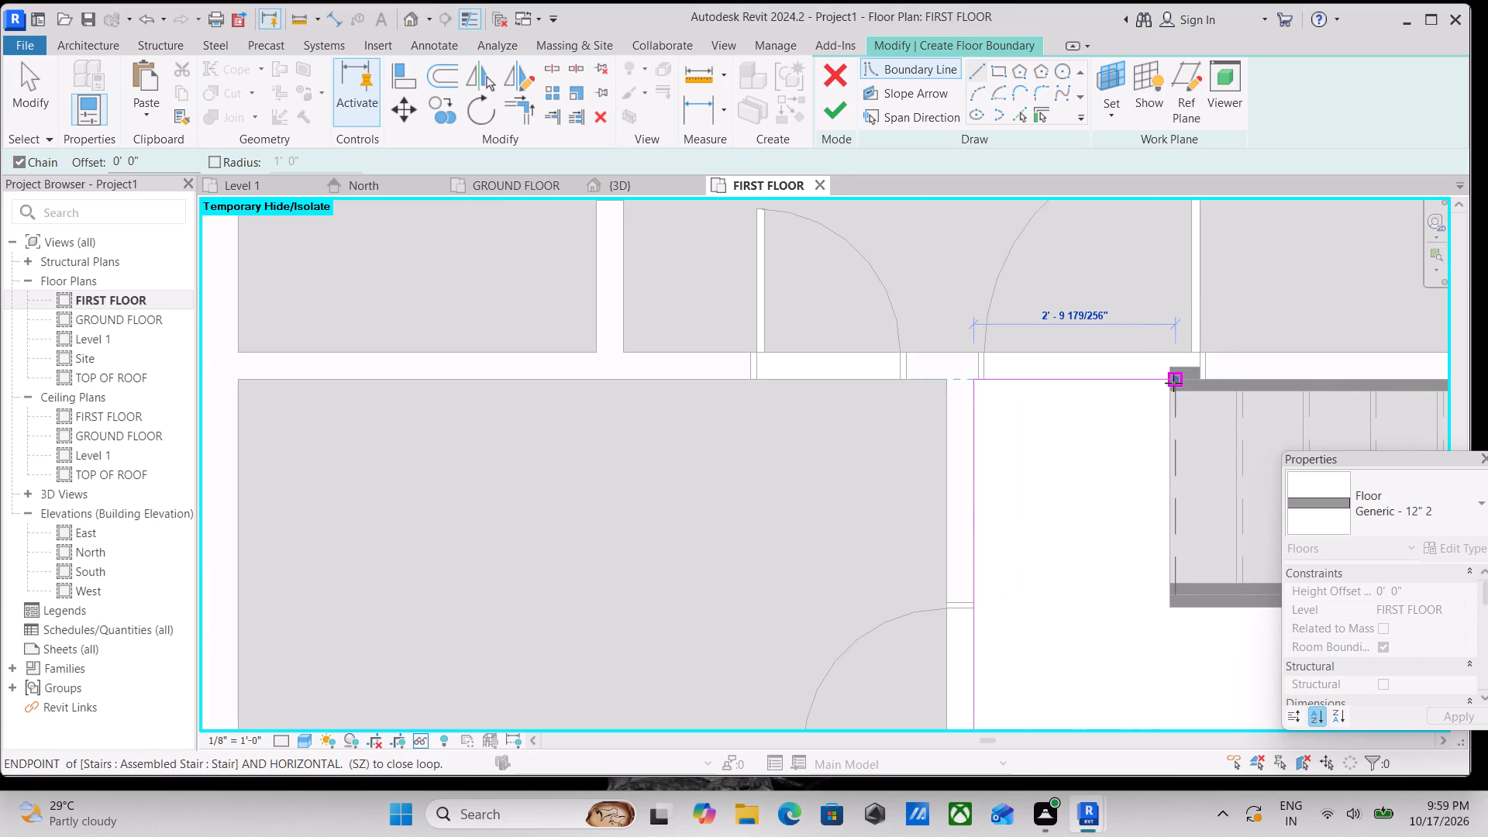
pyautogui.click(1166, 383)
# Continue the right hallway boundary about 3' 2" down the stair's end edge and along its lower side to the stair side wall.
pyautogui.moveTo(1172, 567); pyautogui.dragTo(1162, 432, button='middle')
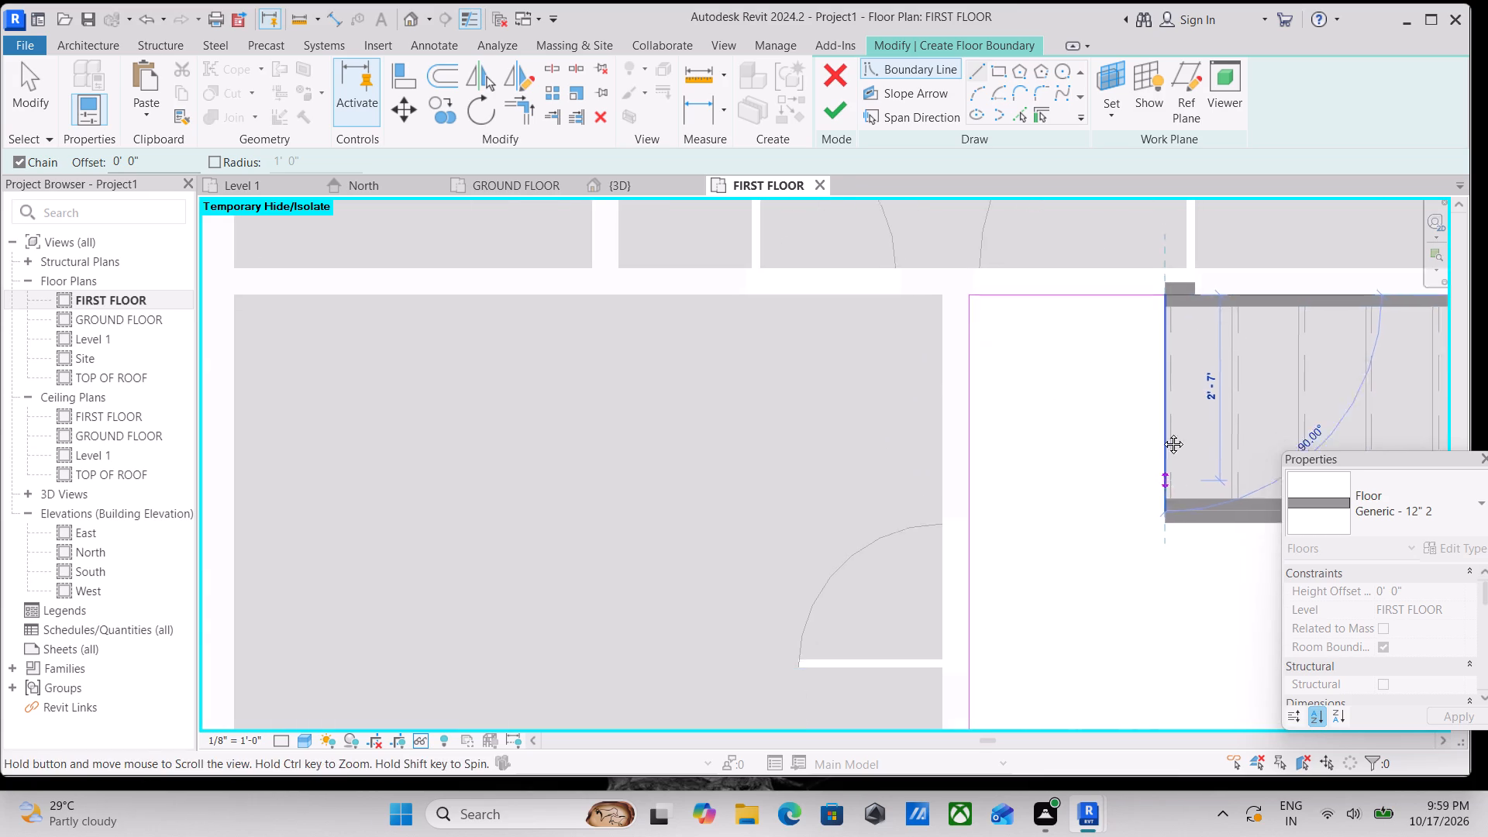
pyautogui.moveTo(1162, 432); pyautogui.dragTo(1160, 415, button='middle')
pyautogui.click(1156, 456)
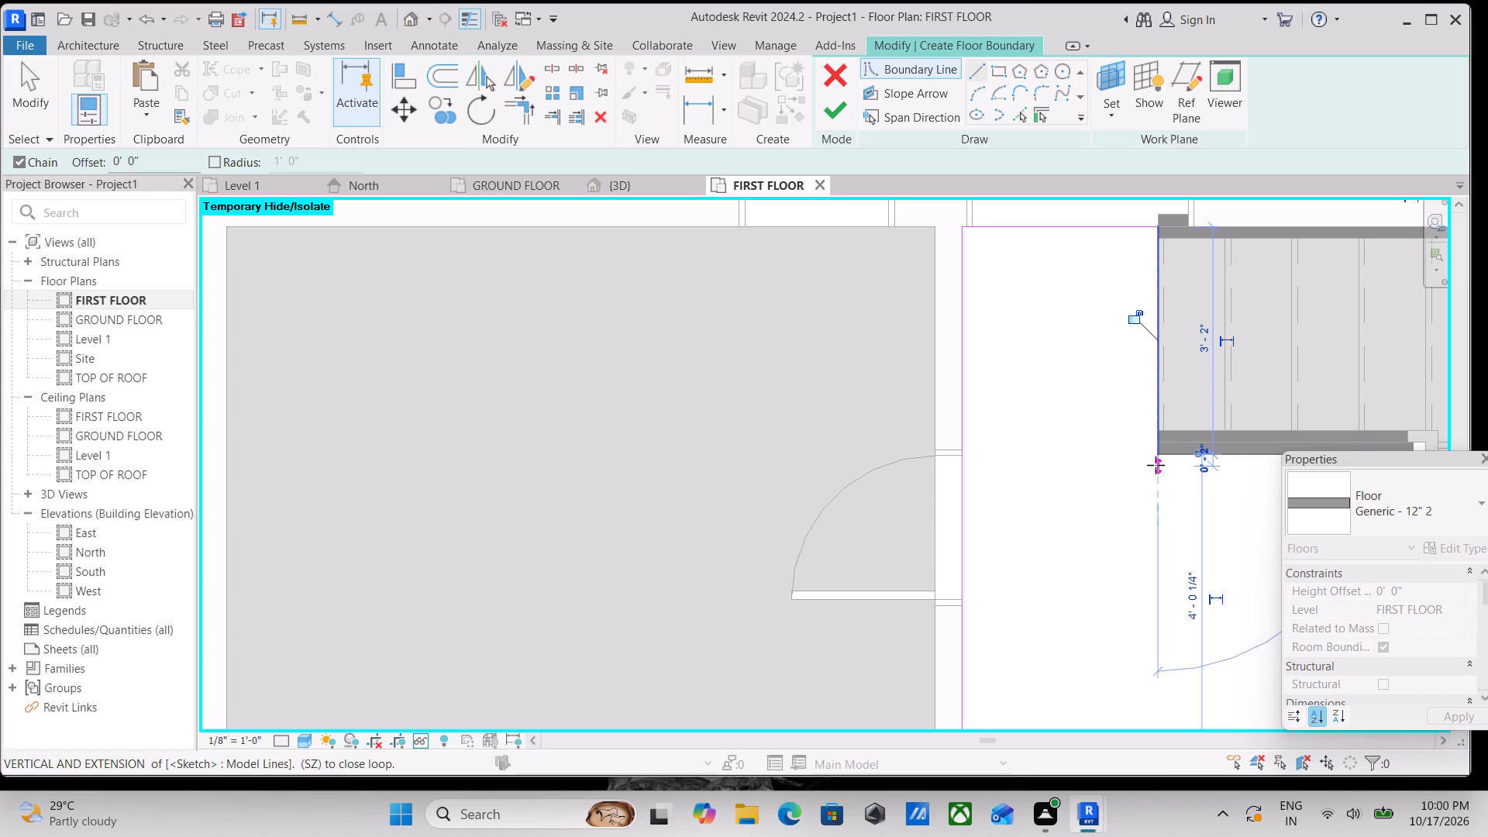
pyautogui.scroll(-2, 1271, 286)
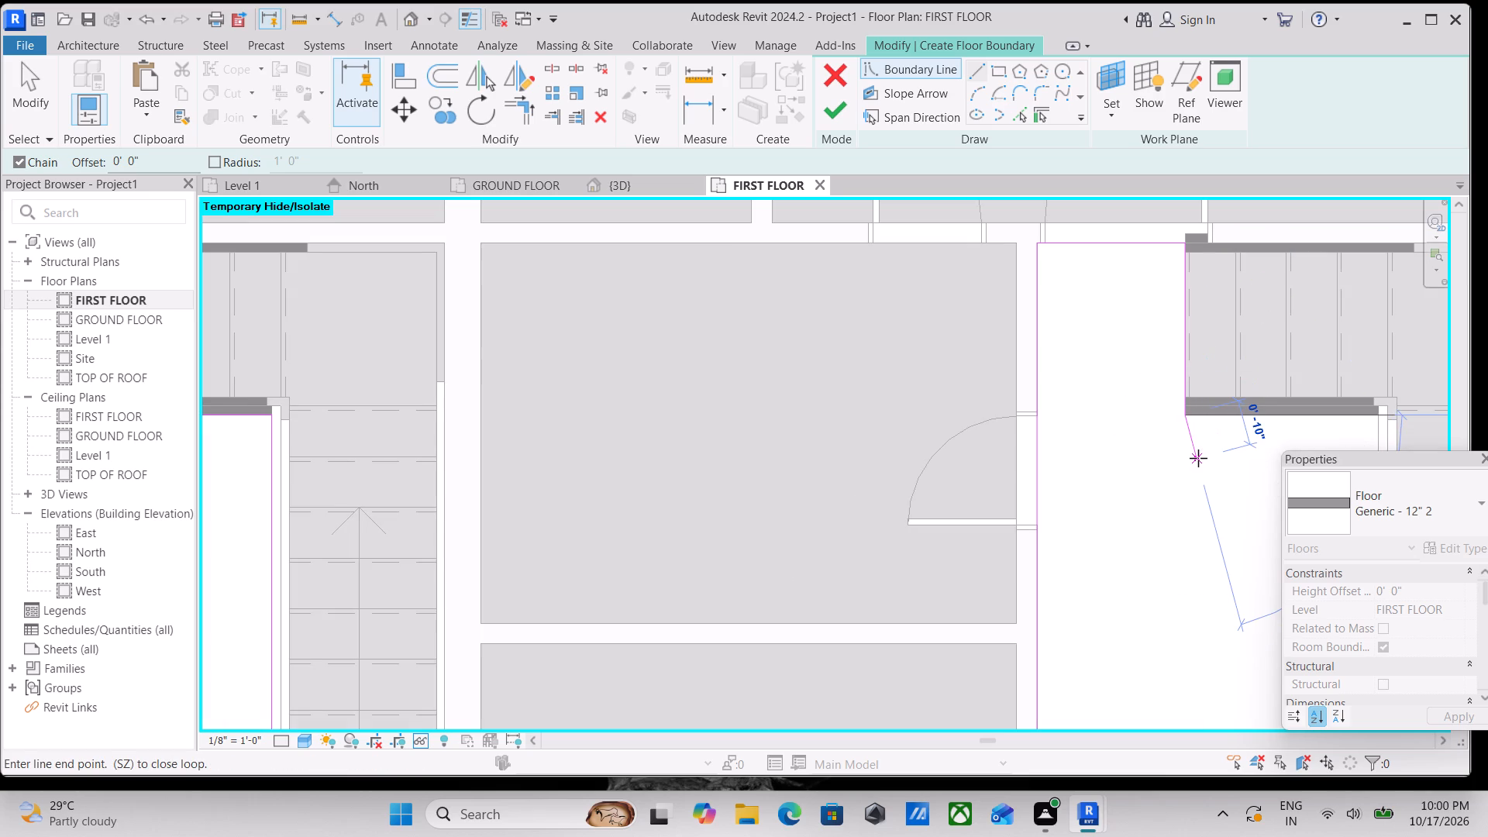
pyautogui.scroll(-1, 1198, 458)
pyautogui.moveTo(1197, 457); pyautogui.dragTo(1066, 428, button='middle')
pyautogui.scroll(3, 1214, 398)
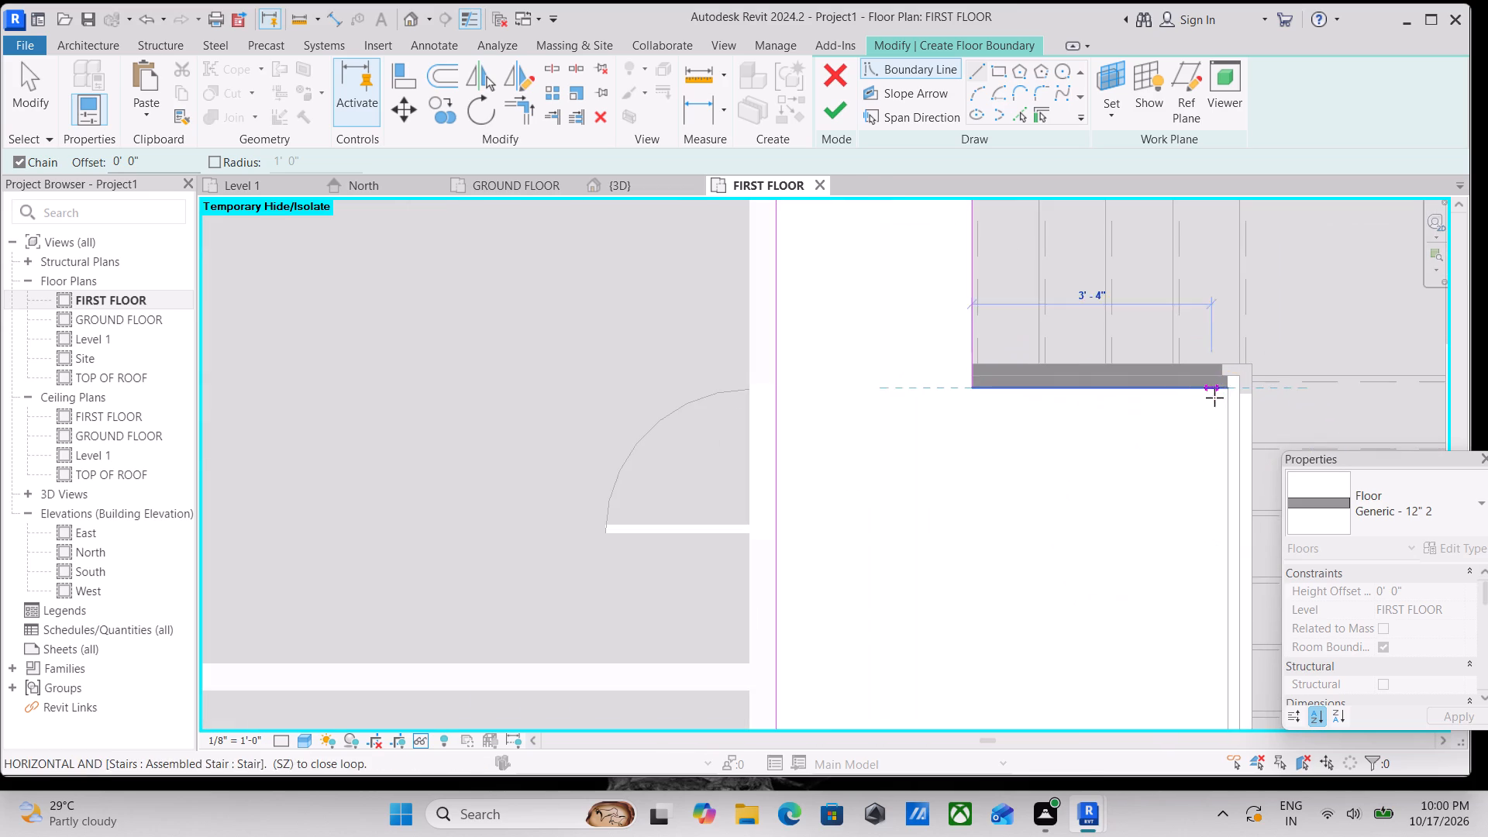
pyautogui.click(1228, 392)
# Continue the right hallway boundary down the stair side wall and about 2' 3" along the cross wall to the stub wall's outer corner.
pyautogui.scroll(-1, 1231, 488)
pyautogui.moveTo(1231, 488); pyautogui.dragTo(1232, 333, button='middle')
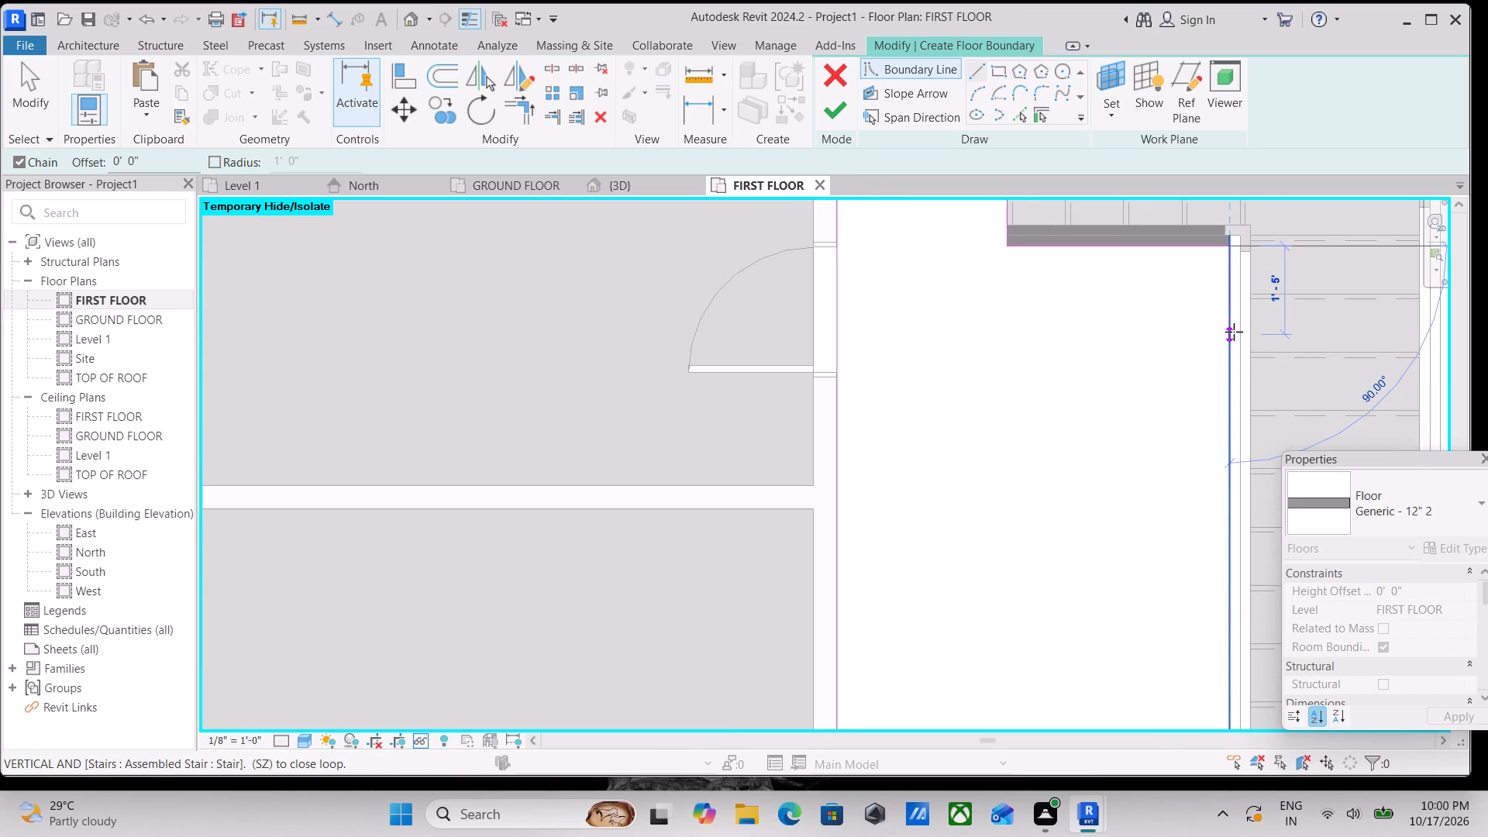
pyautogui.scroll(-3, 1233, 332)
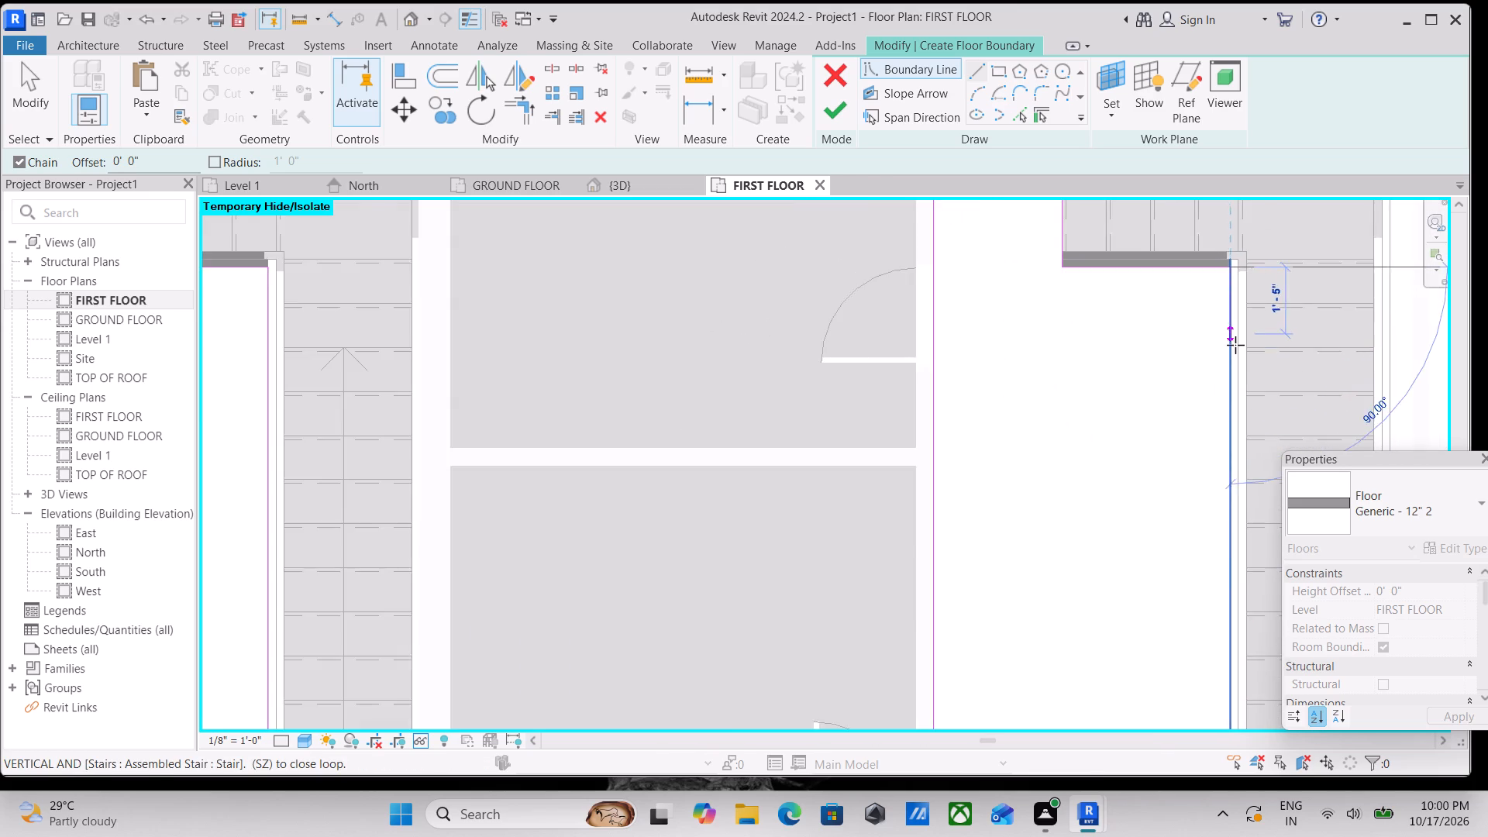
pyautogui.scroll(-1, 1235, 345)
pyautogui.moveTo(1240, 367); pyautogui.dragTo(1239, 177, button='middle')
pyautogui.scroll(3, 1216, 525)
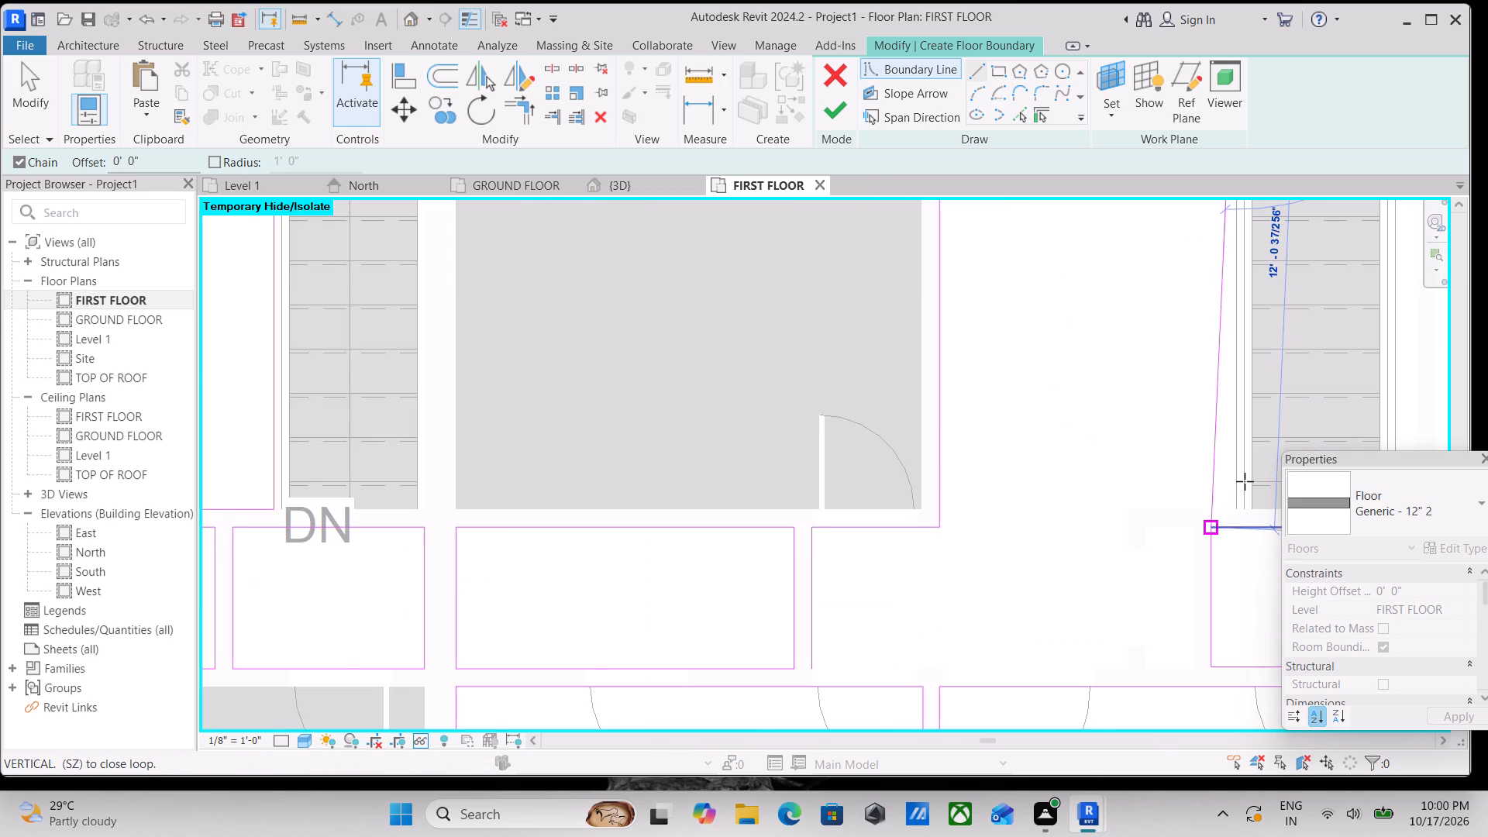
pyautogui.click(1245, 508)
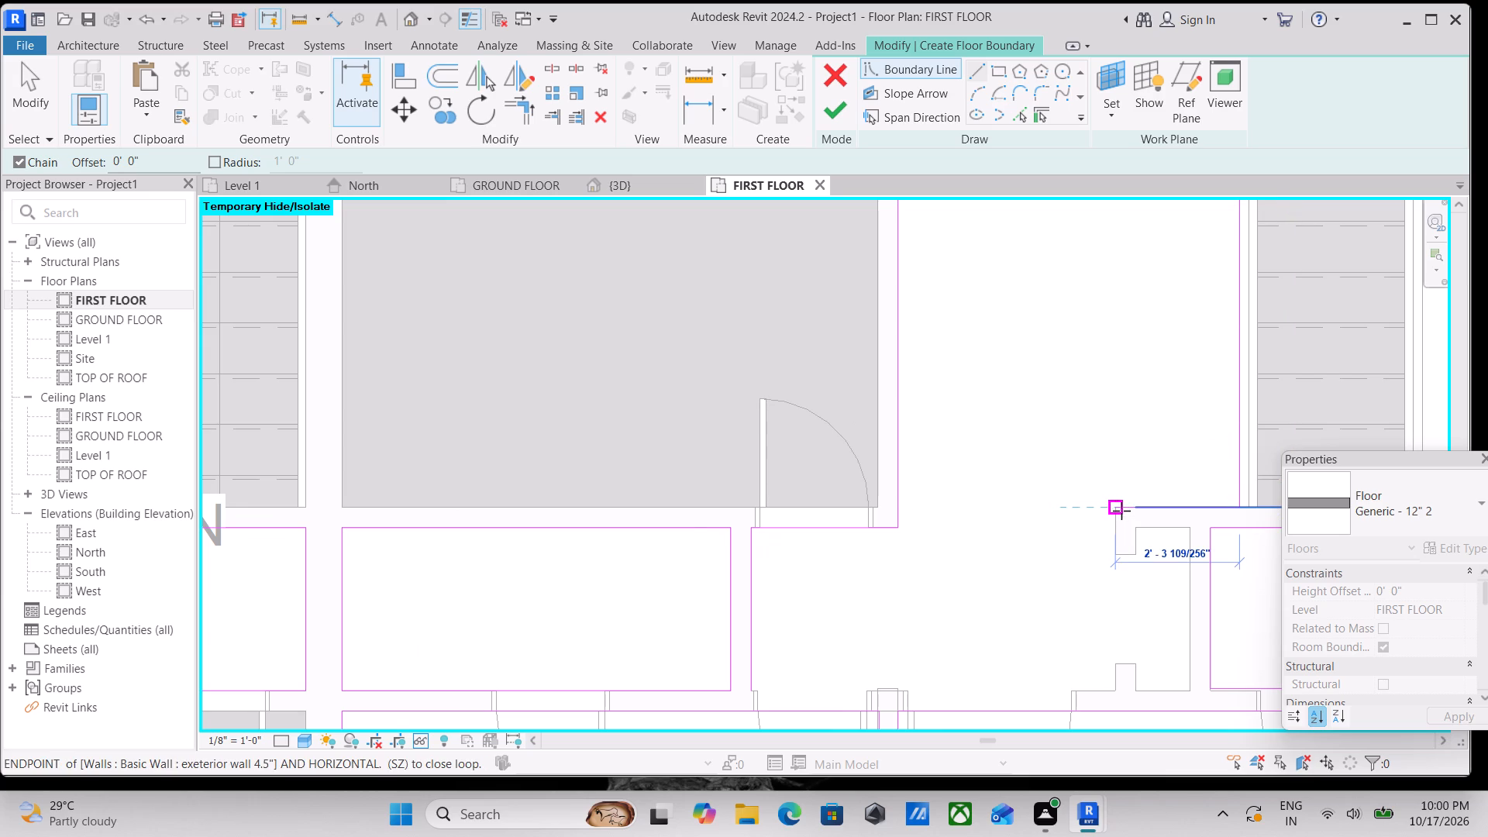
pyautogui.scroll(2, 1121, 511)
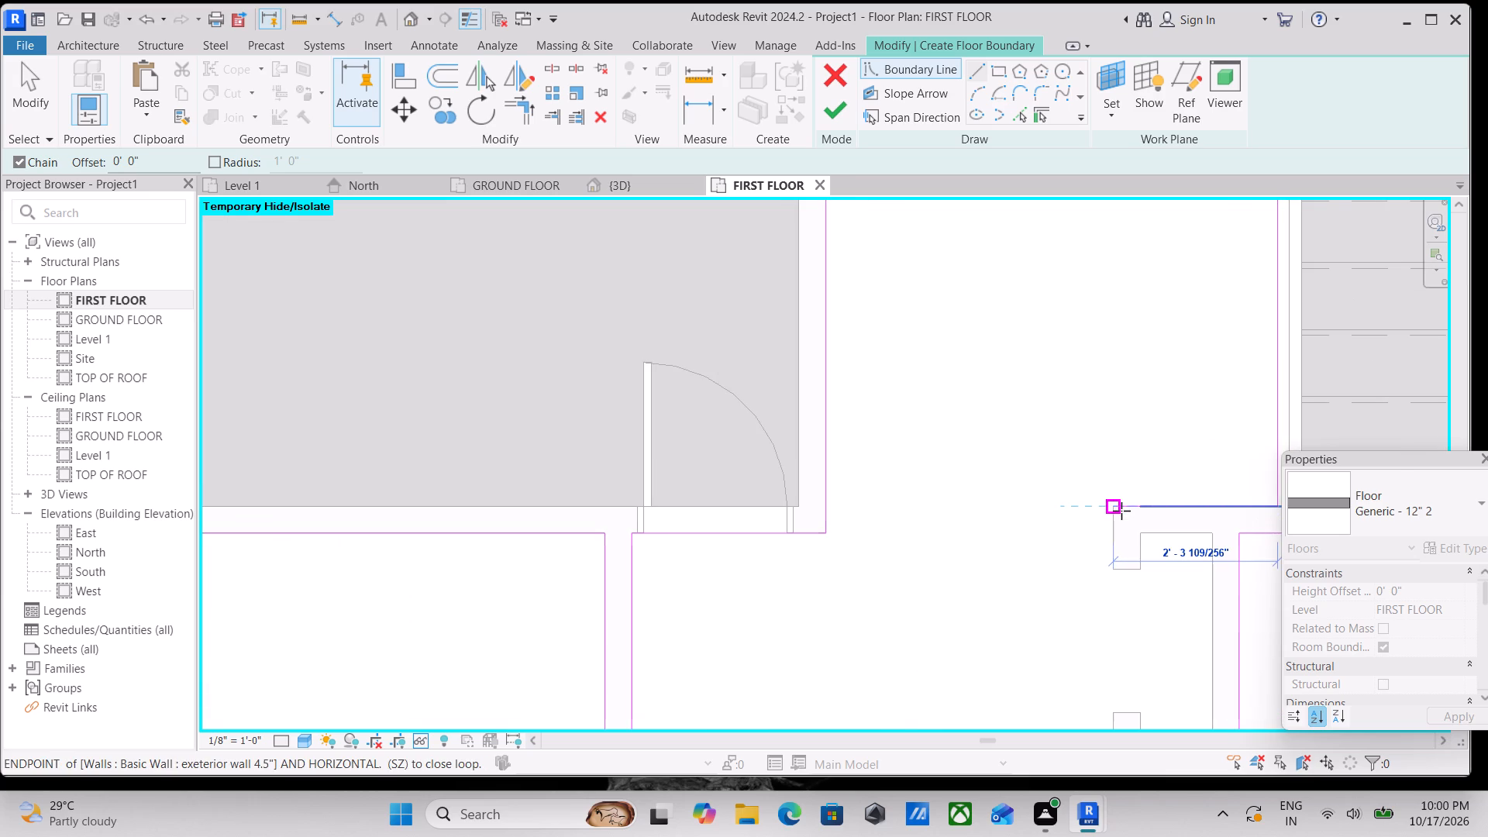
pyautogui.click(1121, 511)
# Continue the right hallway boundary around the upper stub wall, about 1' 0" along the recess and 3' 0" down its end wall.
pyautogui.click(1116, 563)
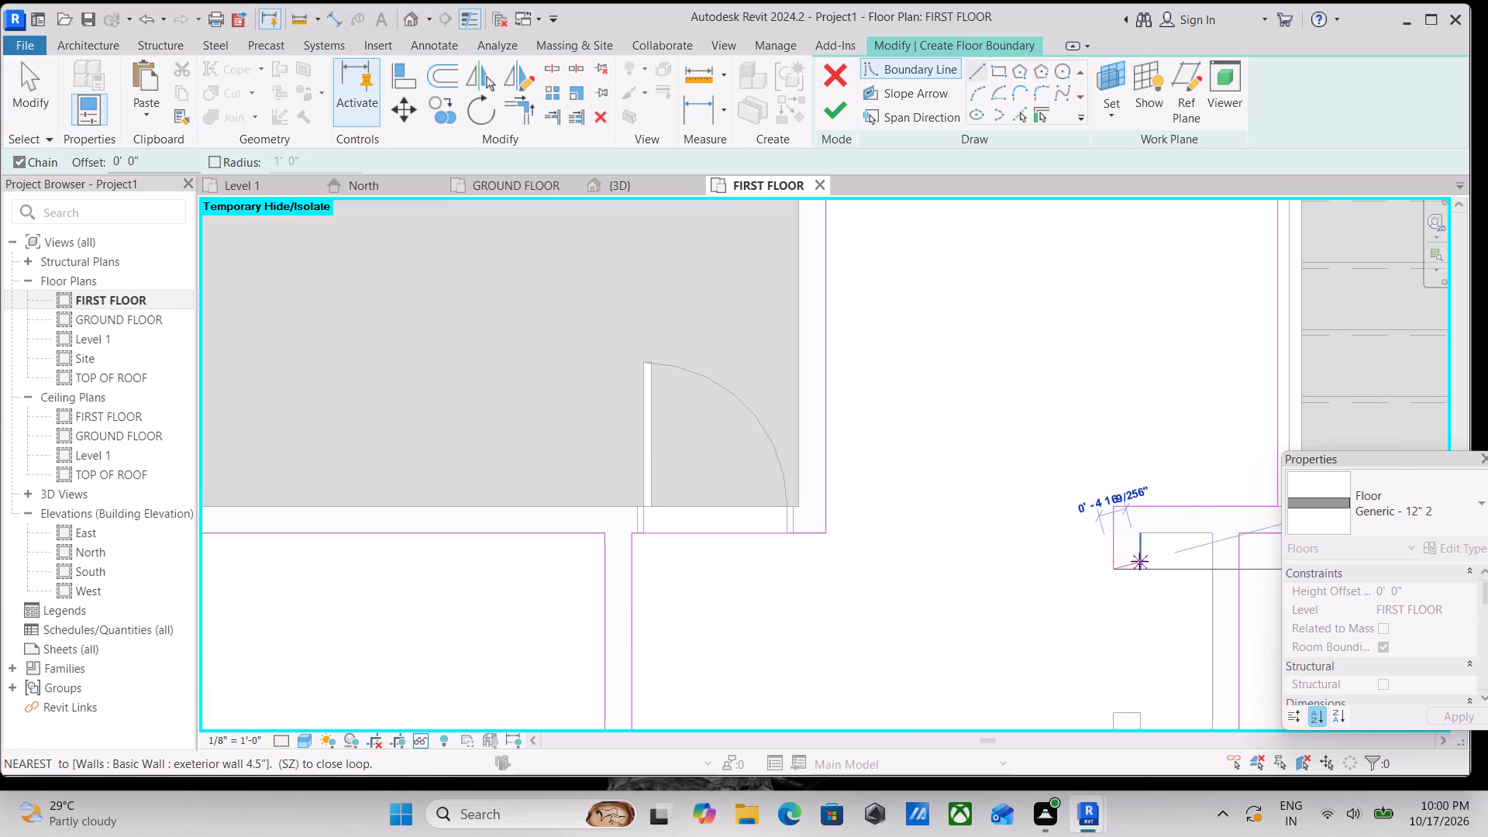
pyautogui.click(1145, 565)
pyautogui.click(1141, 535)
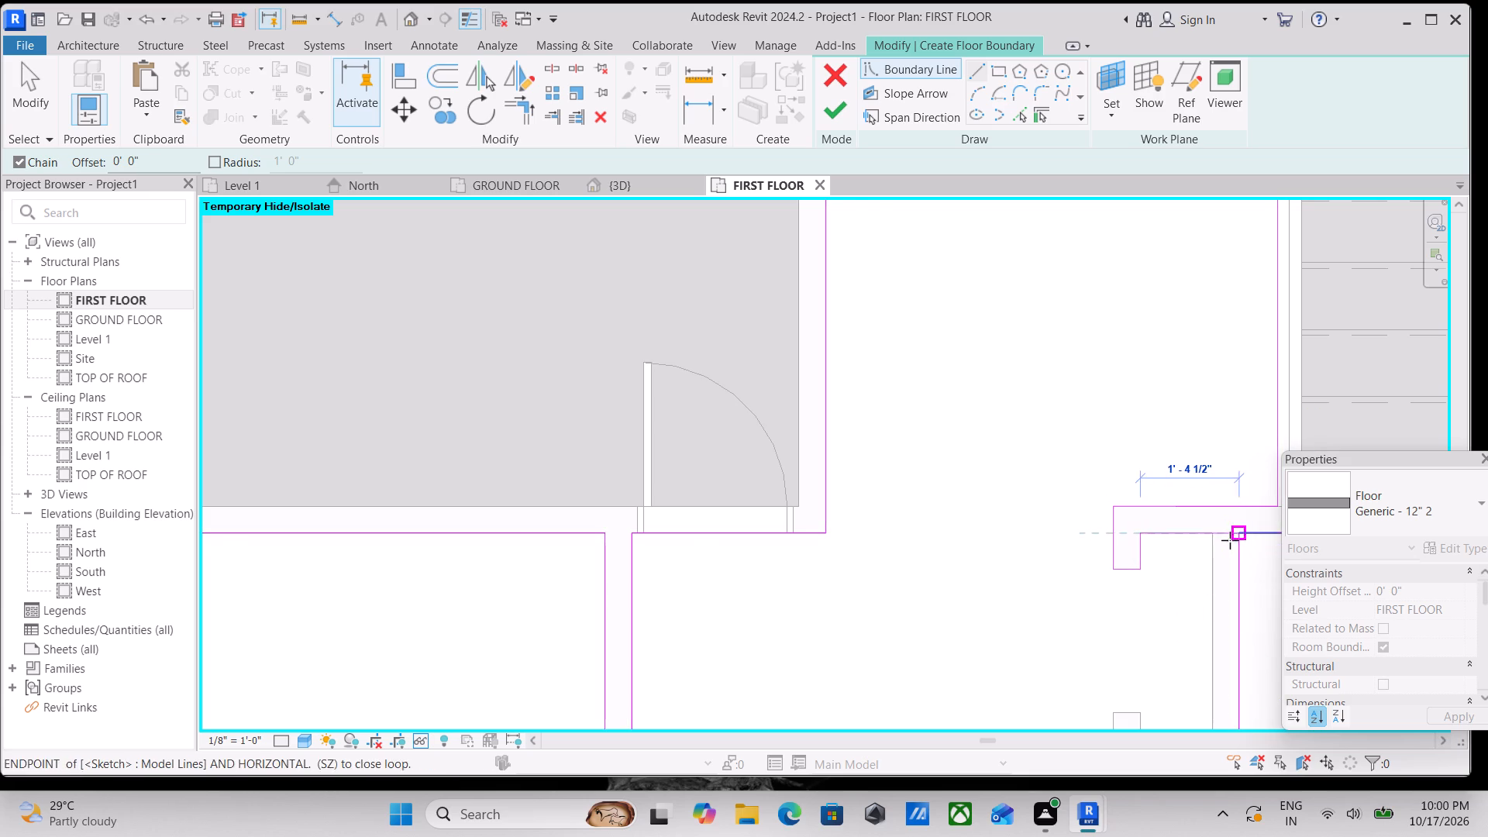
pyautogui.scroll(-1, 1227, 539)
pyautogui.moveTo(1227, 539); pyautogui.dragTo(1220, 447, button='middle')
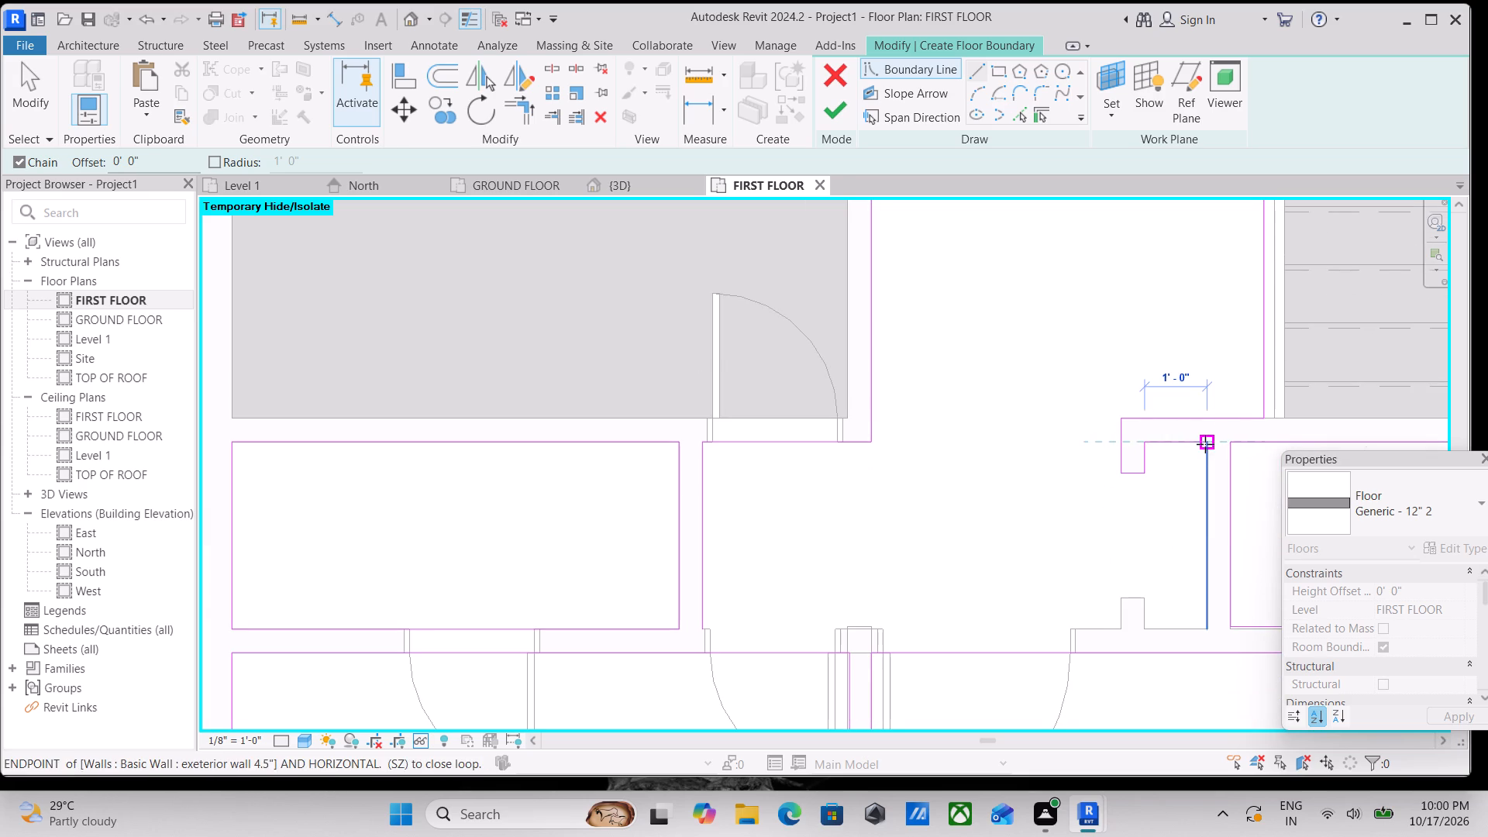
pyautogui.click(1205, 443)
pyautogui.click(1214, 627)
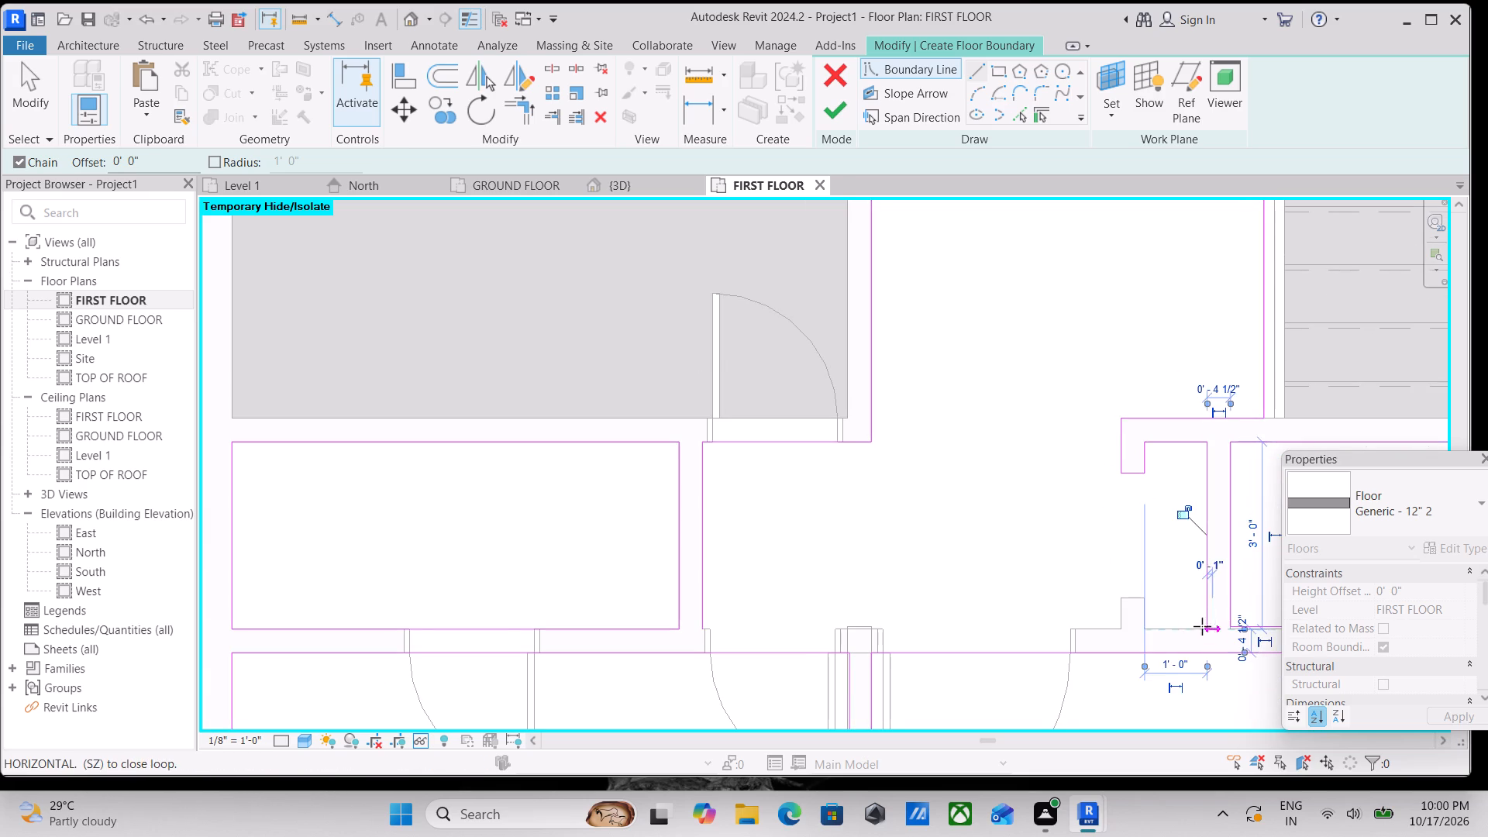
# Trace the right hallway boundary around the lower stub wall and along the lower door wall to its starting corner, closing the loop.
pyautogui.click(1143, 627)
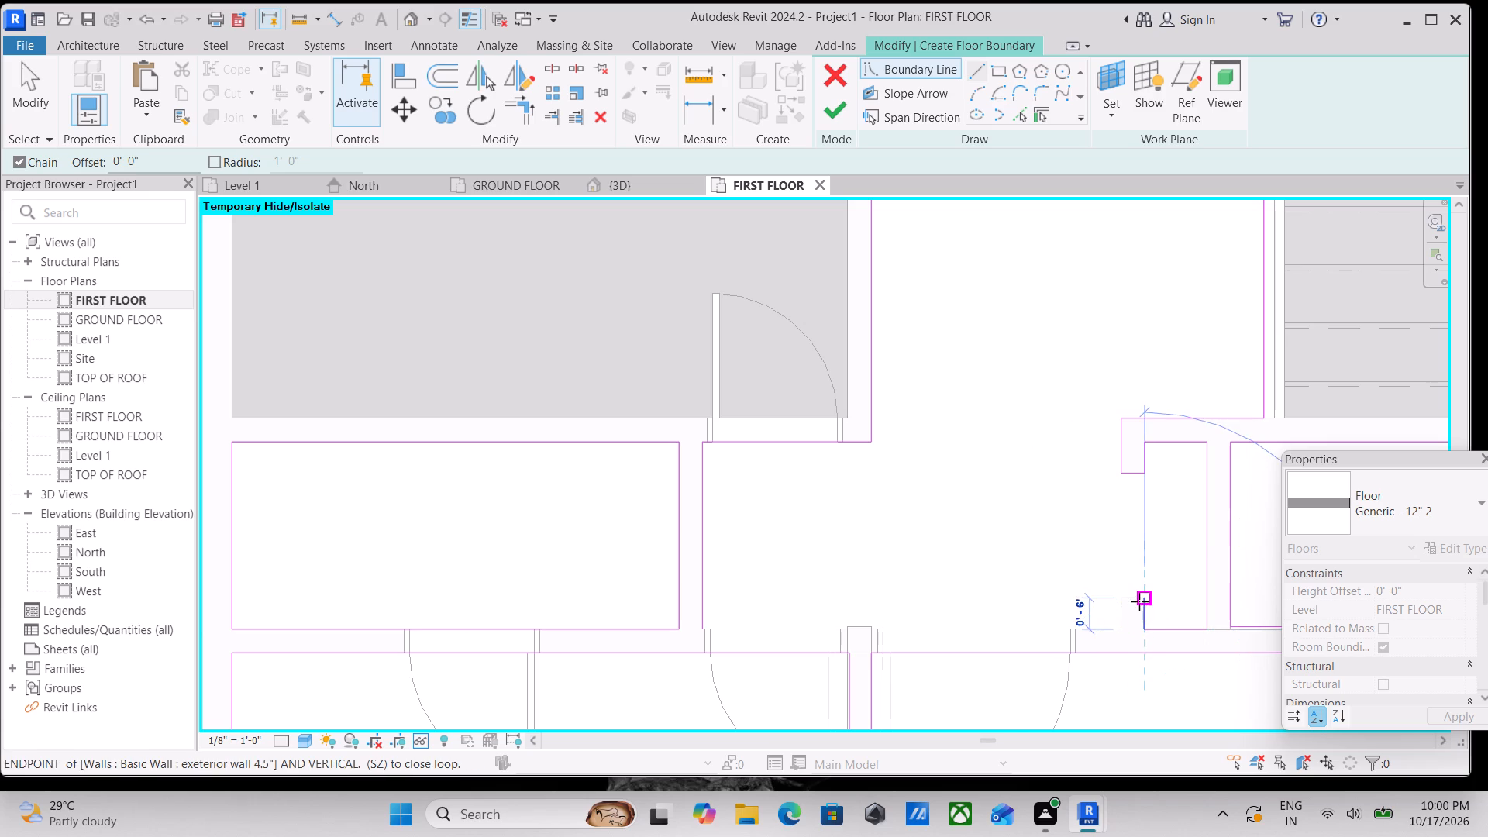
pyautogui.click(1139, 601)
pyautogui.click(1123, 601)
pyautogui.click(1125, 633)
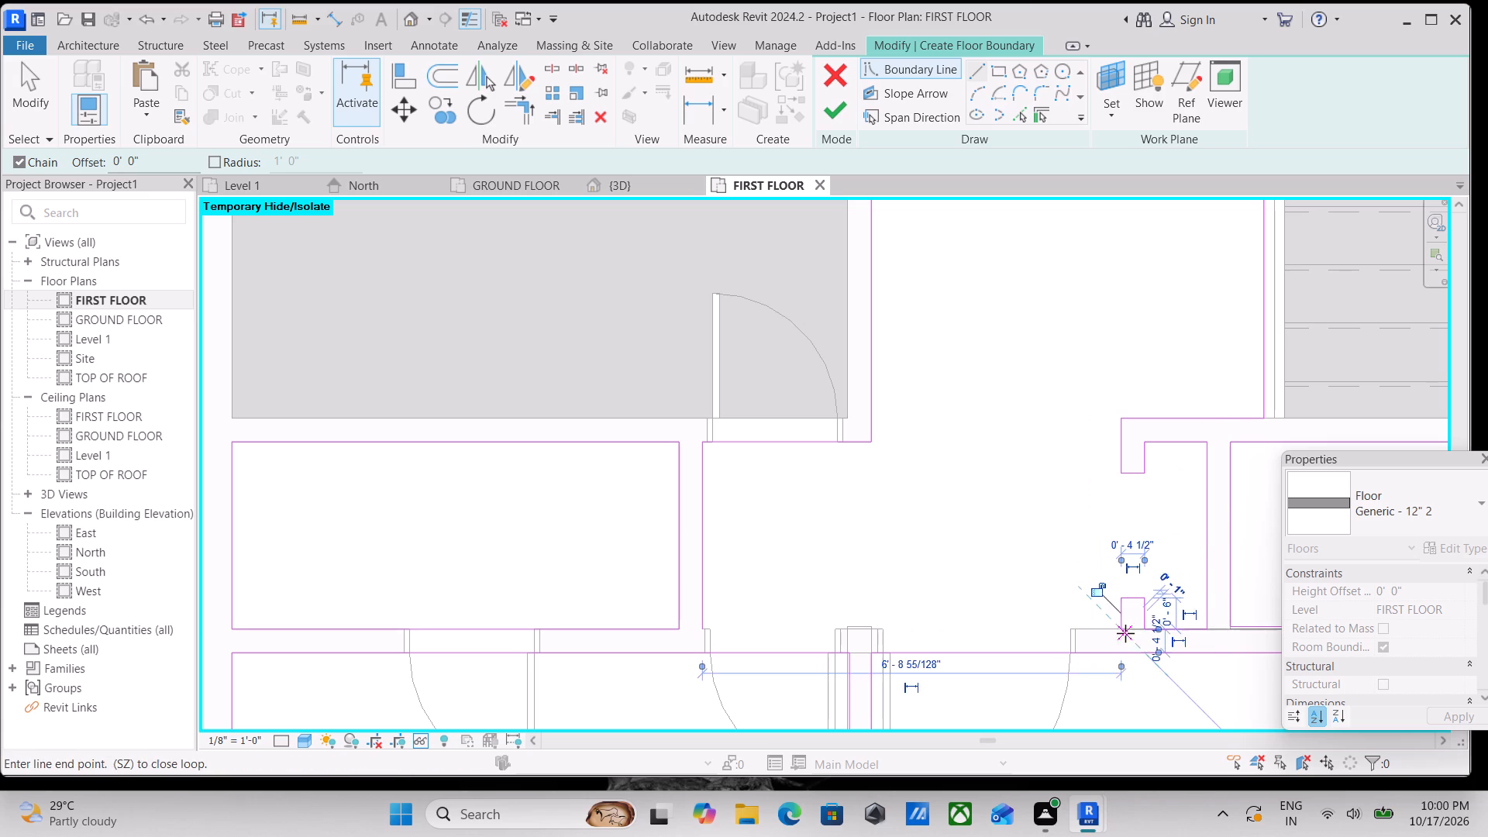
pyautogui.click(1080, 631)
pyautogui.moveTo(872, 622); pyautogui.dragTo(980, 596, button='middle')
pyautogui.click(812, 599)
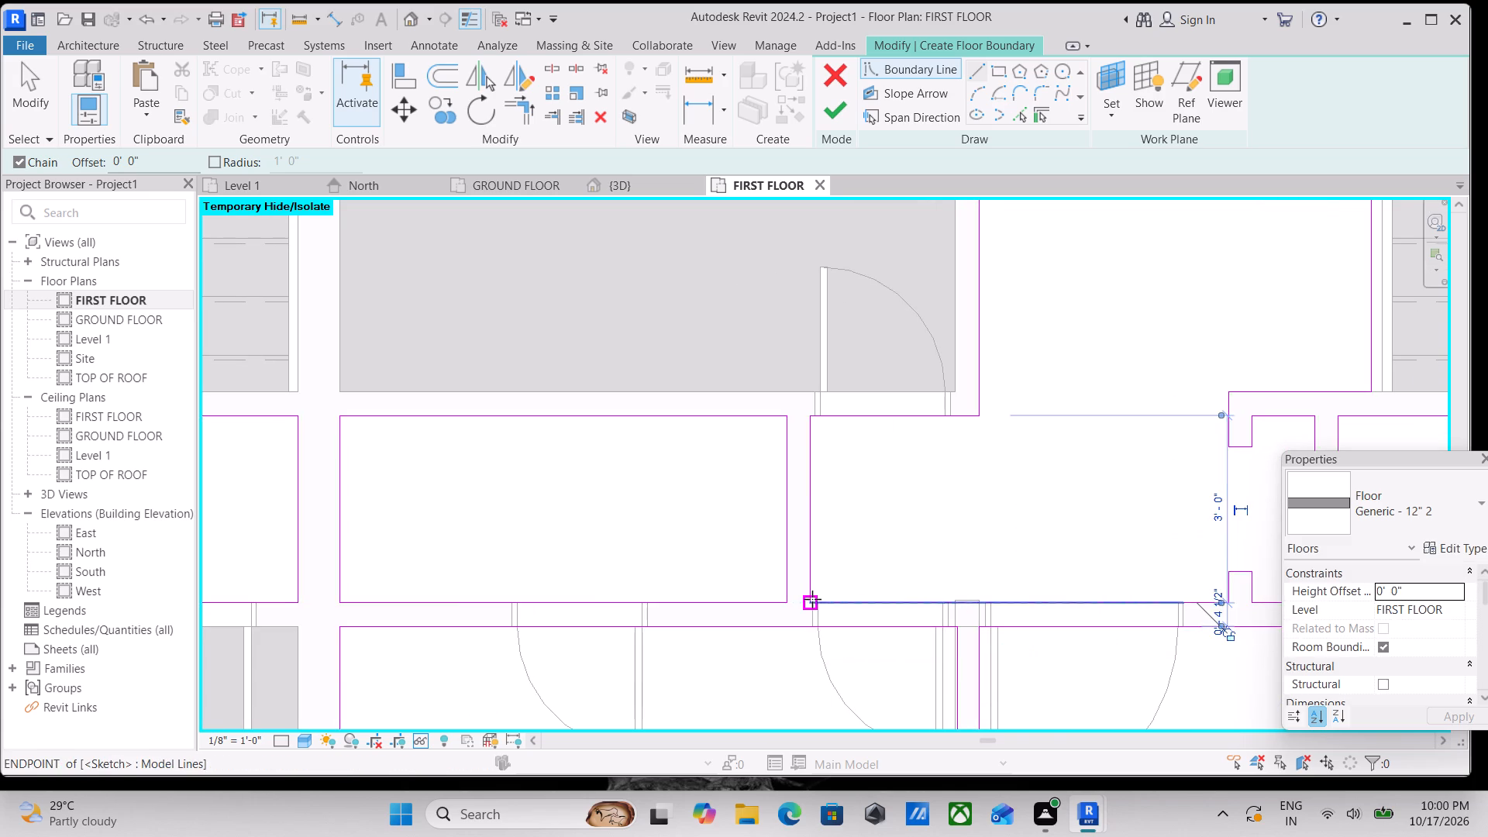
# Finish the floor sketch covering the remaining rooms, closets and hallways, without attaching the walls to the floor's bottom.
pyautogui.scroll(-8, 832, 552)
pyautogui.moveTo(877, 558); pyautogui.dragTo(908, 689, button='middle')
pyautogui.scroll(-3, 945, 610)
pyautogui.moveTo(945, 610); pyautogui.dragTo(955, 669, button='middle')
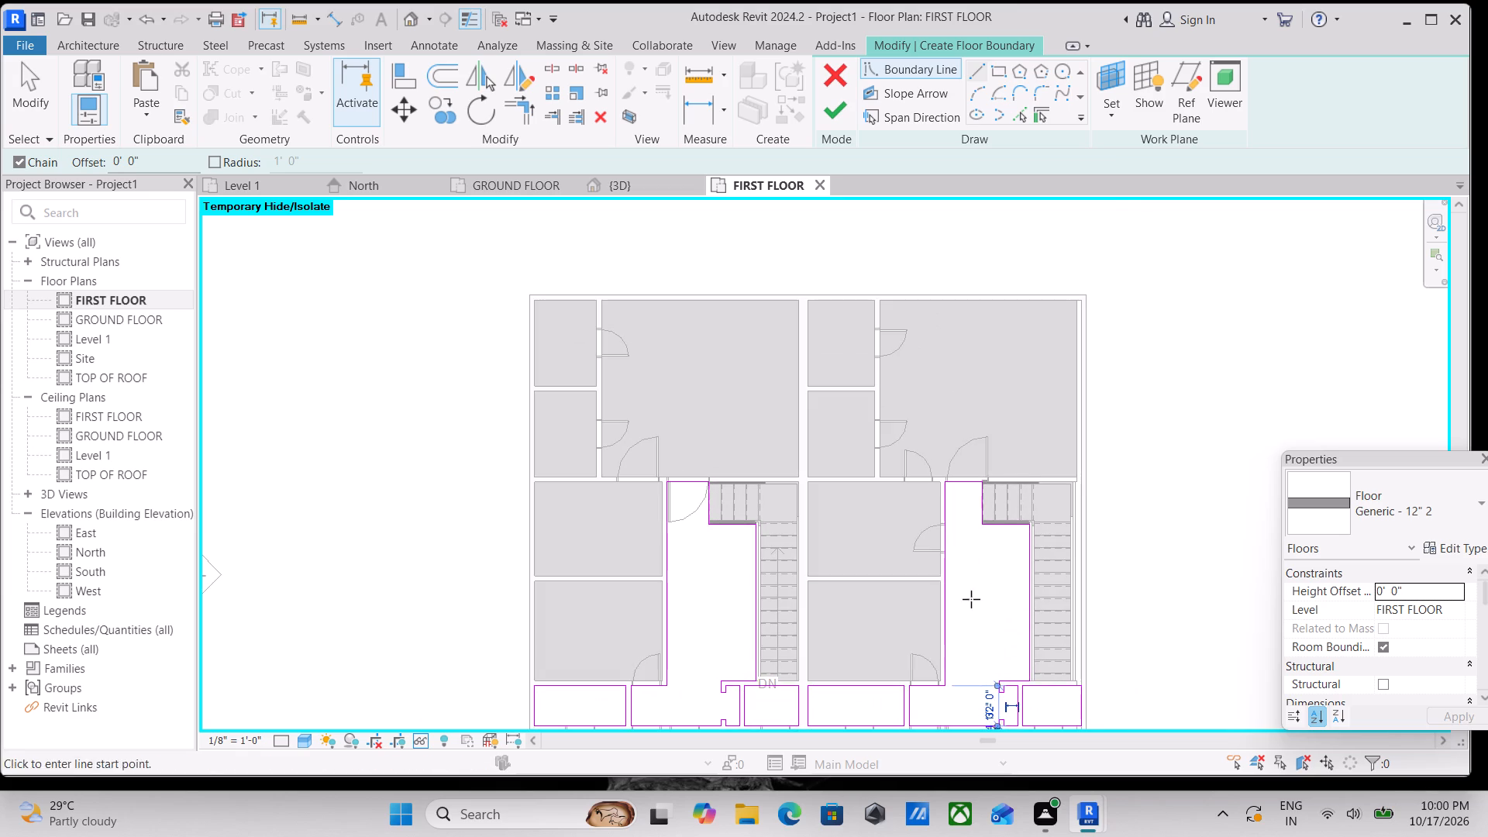
pyautogui.click(832, 106)
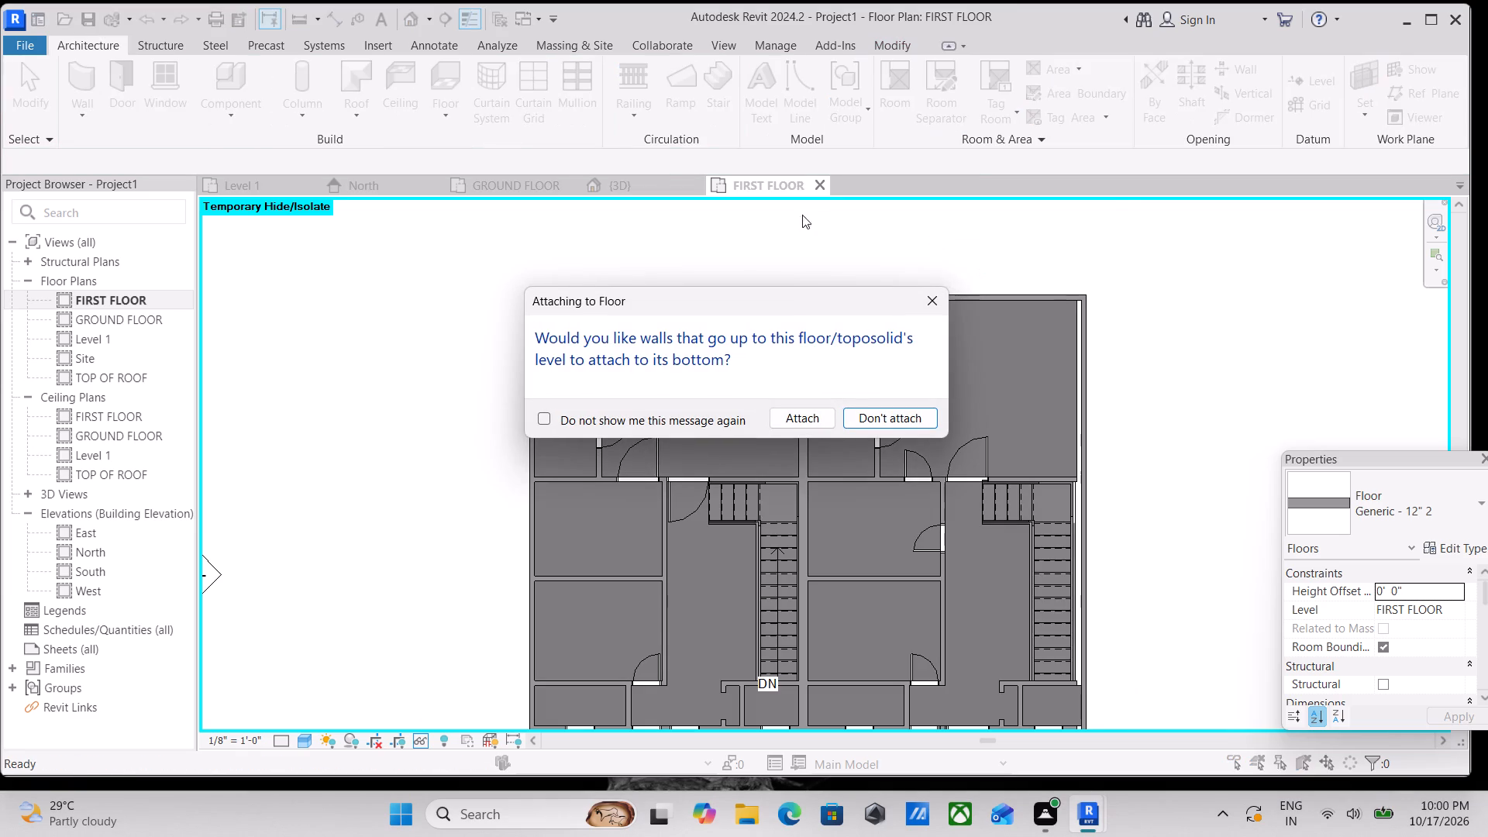
pyautogui.click(880, 419)
pyautogui.scroll(-4, 882, 332)
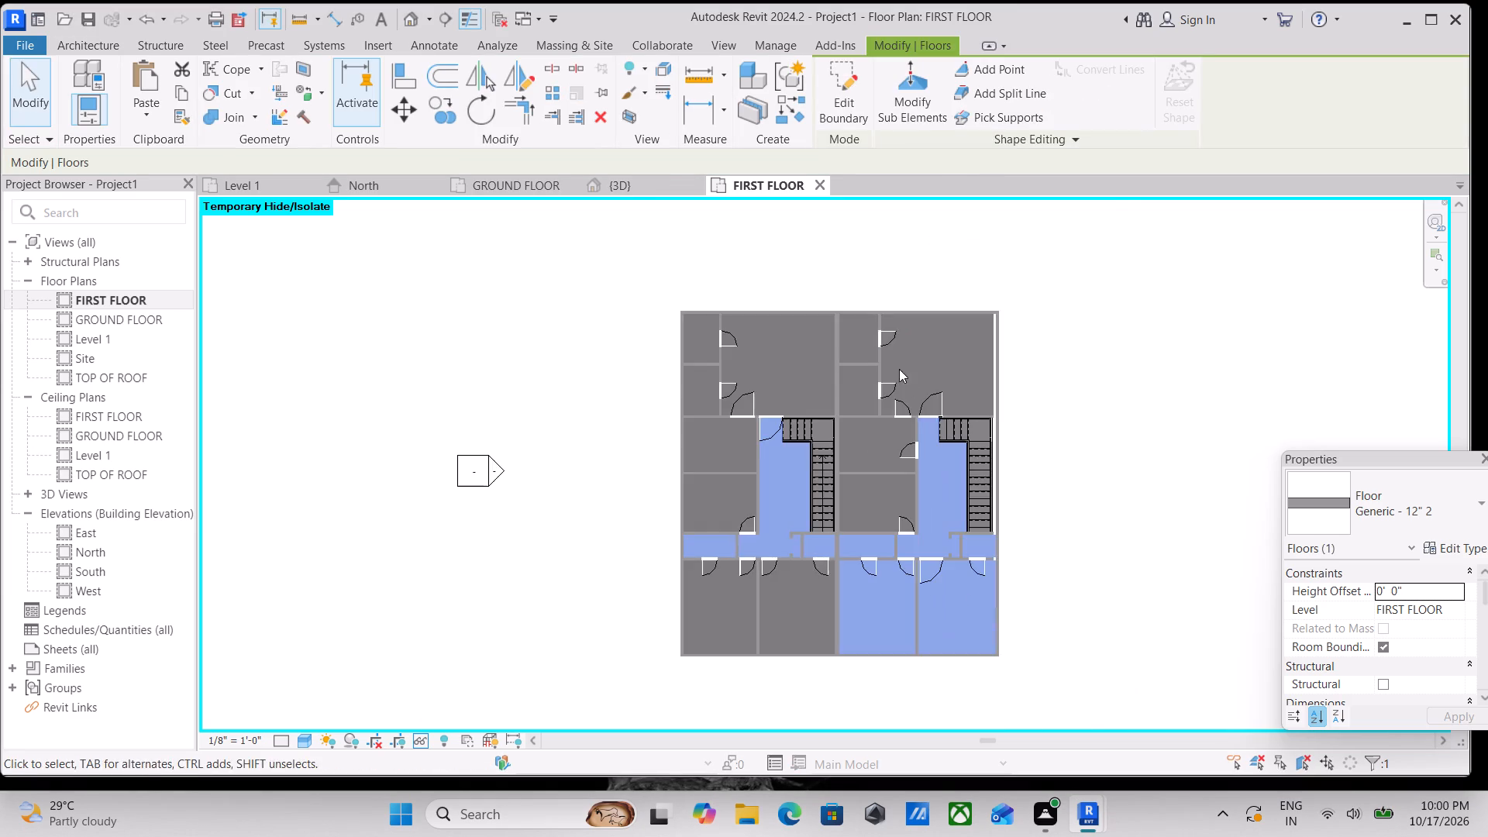
# Examine the completed floors in the first floor plan and the building's exterior in the 3D view.
pyautogui.scroll(-3, 915, 400)
pyautogui.scroll(3, 901, 498)
pyautogui.press('Escape')
pyautogui.scroll(-3, 899, 470)
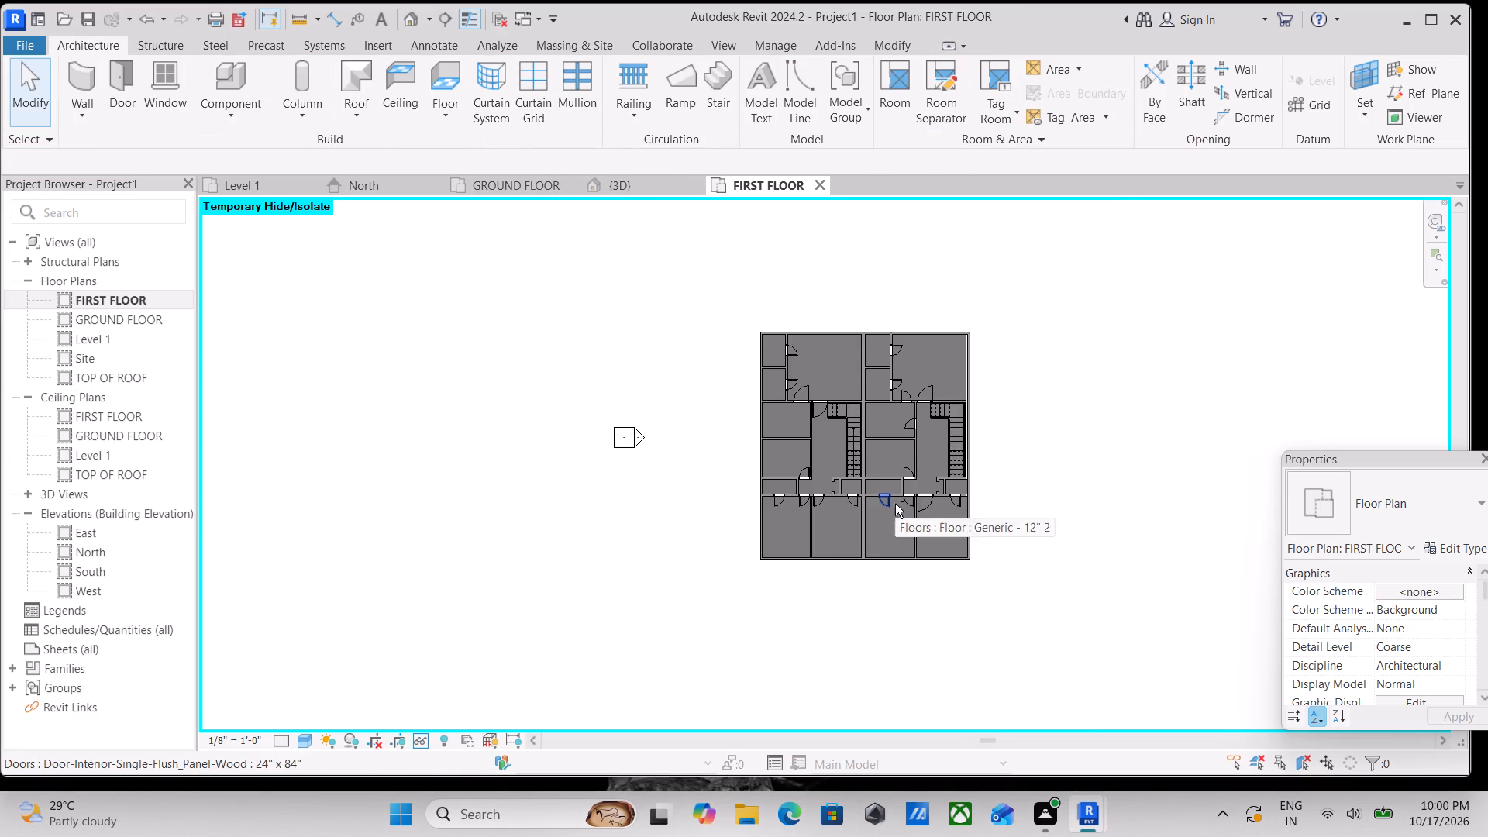
pyautogui.keyDown('shift'); pyautogui.moveTo(895, 504); pyautogui.dragTo(961, 309, button='middle'); pyautogui.keyUp('shift')
pyautogui.scroll(-1, 966, 316)
pyautogui.moveTo(966, 317); pyautogui.dragTo(942, 478, button='middle')
pyautogui.click(640, 181)
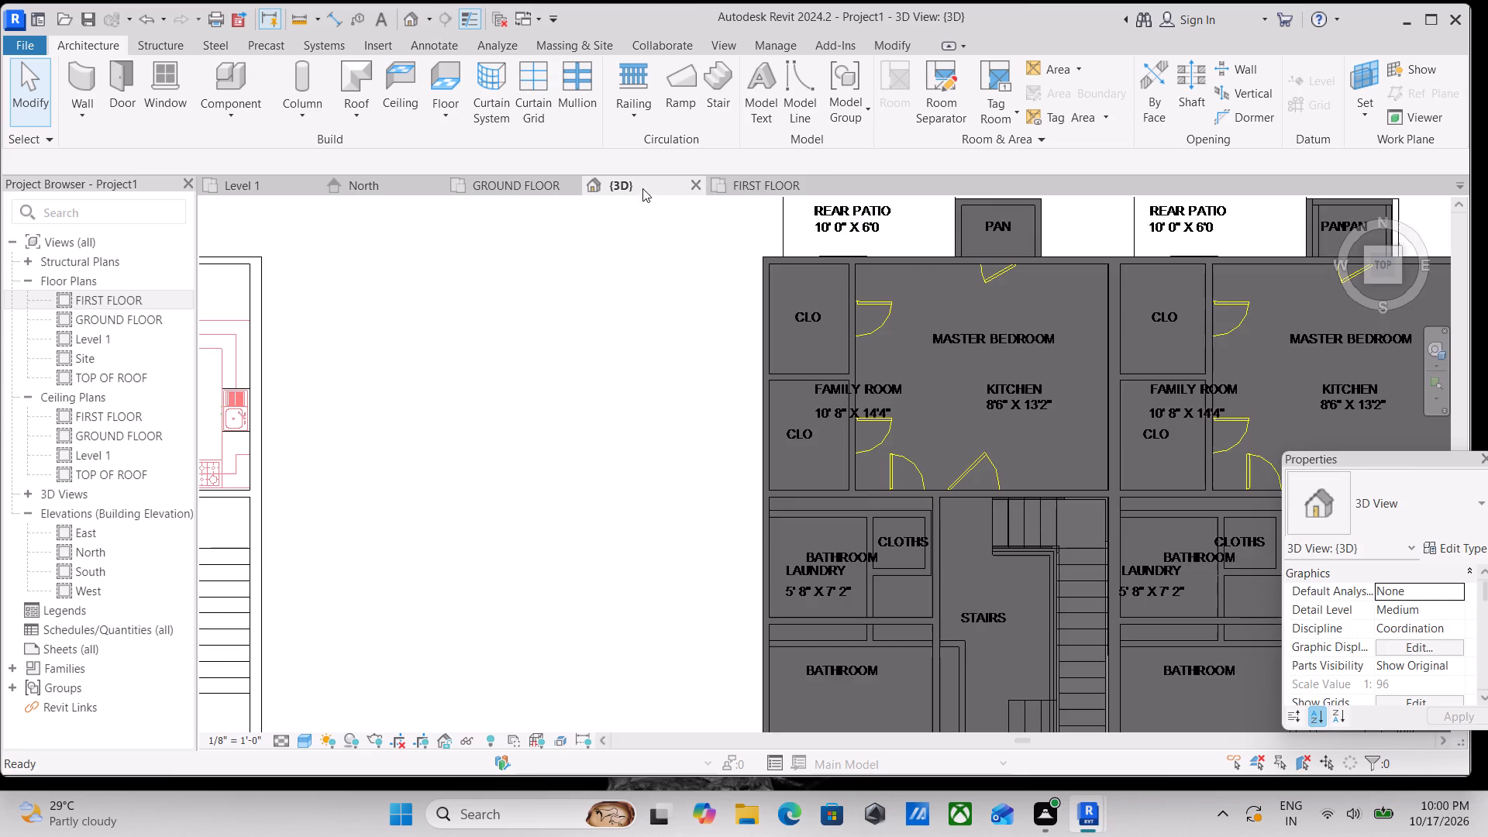
pyautogui.keyDown('shift'); pyautogui.moveTo(939, 439); pyautogui.dragTo(998, 52, button='middle'); pyautogui.keyUp('shift')
pyautogui.keyDown('shift'); pyautogui.moveTo(950, 480); pyautogui.dragTo(928, 223, button='middle'); pyautogui.keyUp('shift')
pyautogui.keyDown('shift'); pyautogui.moveTo(995, 511); pyautogui.dragTo(994, 511, button='middle'); pyautogui.keyUp('shift')
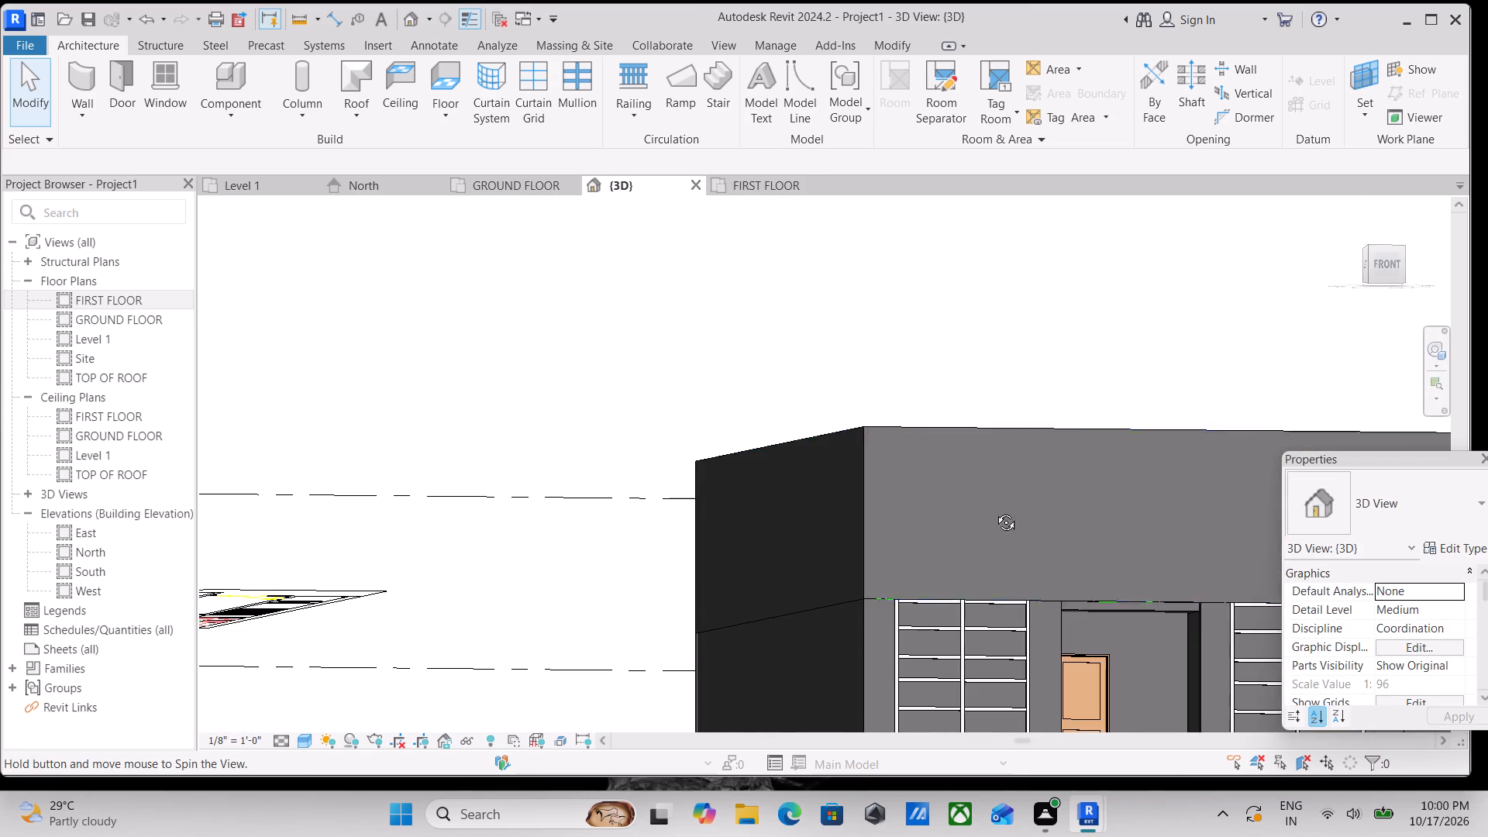
pyautogui.keyDown('shift'); pyautogui.moveTo(994, 511); pyautogui.dragTo(760, 527, button='middle'); pyautogui.keyUp('shift')
pyautogui.scroll(-2, 769, 523)
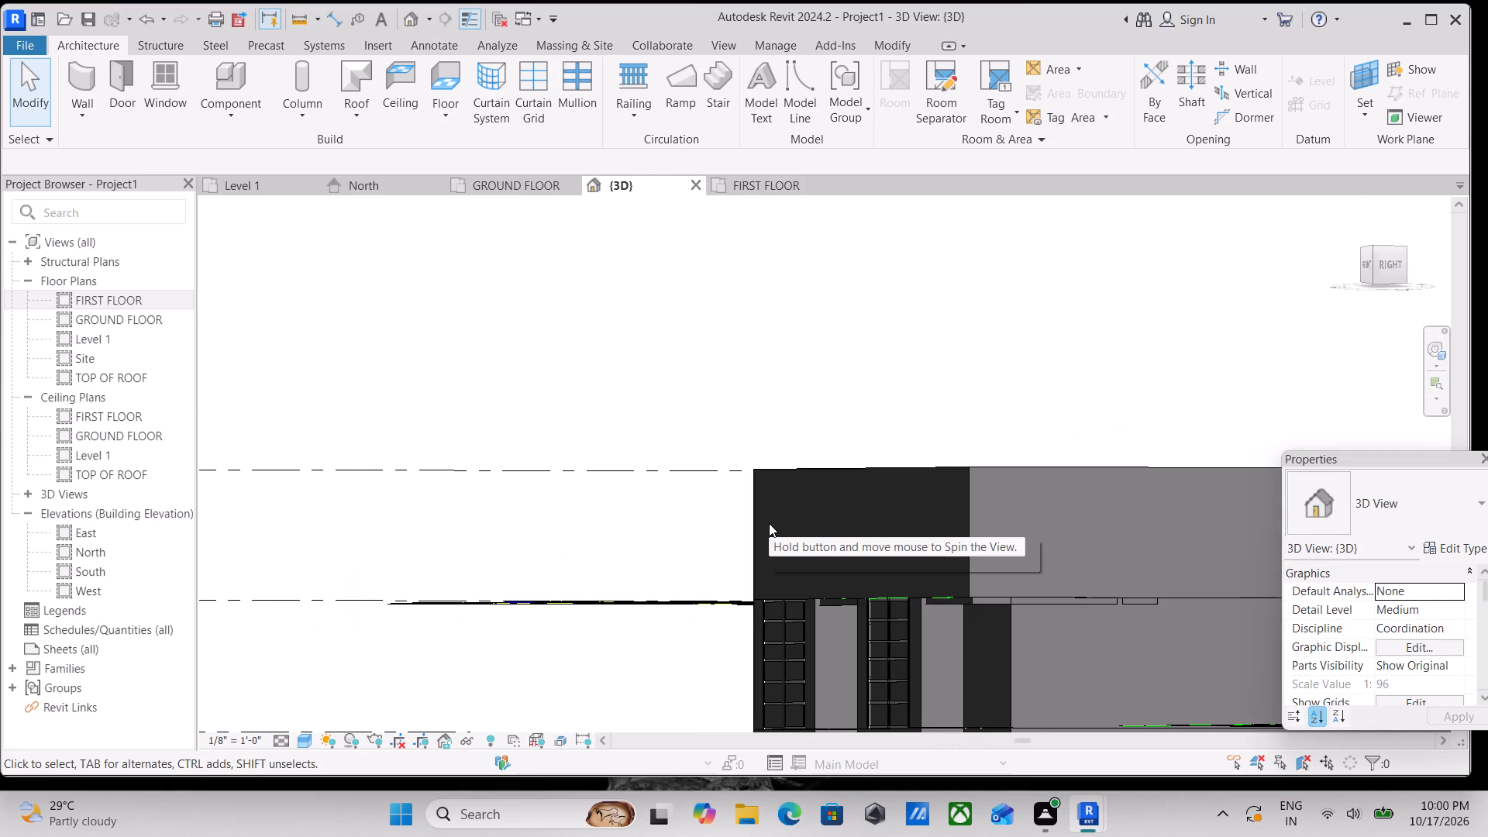
# Return to the FIRST FLOOR plan and set its visual style to Wireframe.
pyautogui.click(742, 175)
pyautogui.click(747, 189)
pyautogui.scroll(3, 895, 471)
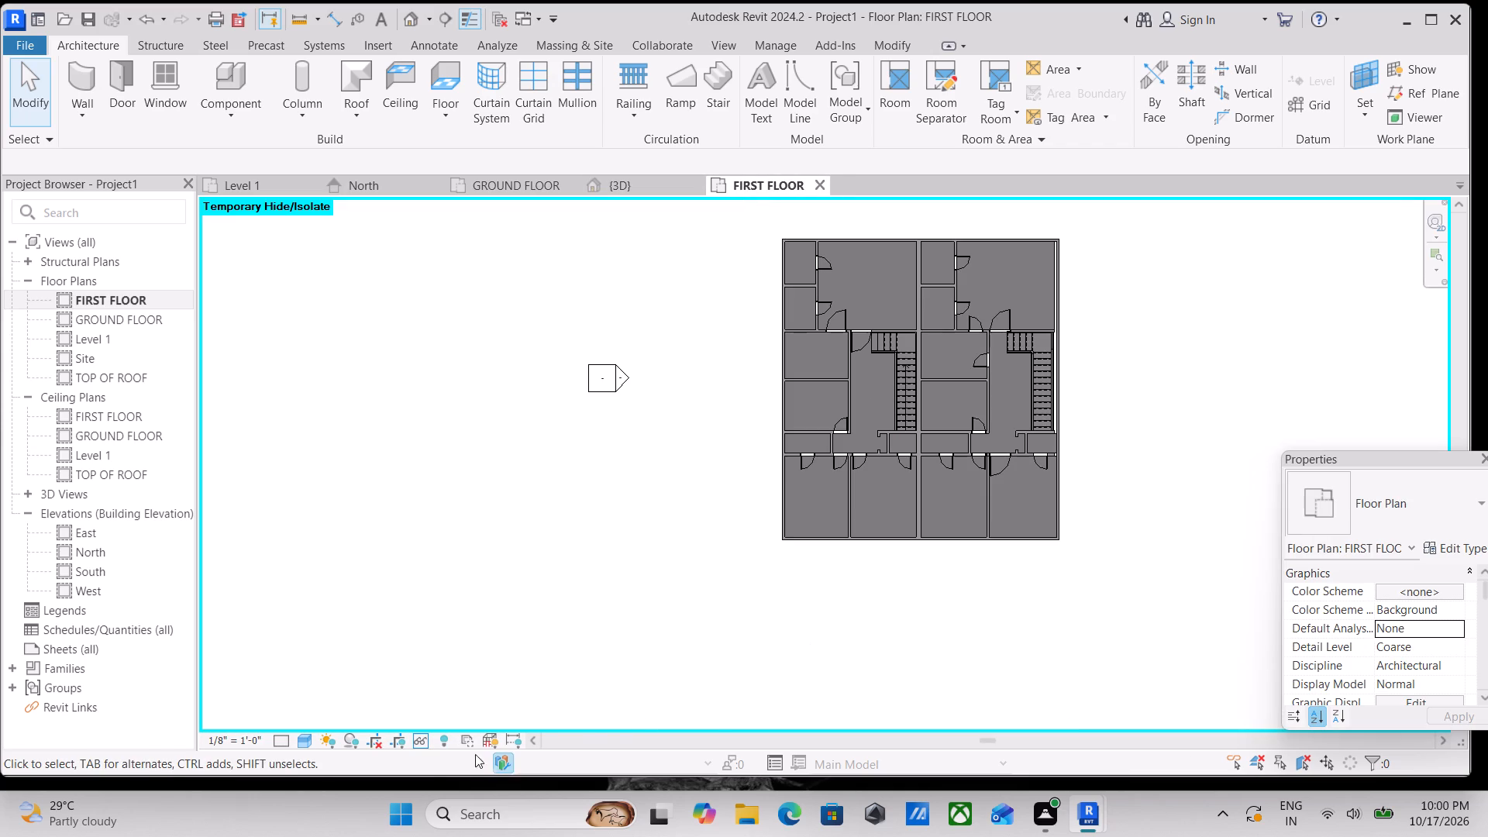
pyautogui.scroll(2, 469, 754)
pyautogui.click(313, 744)
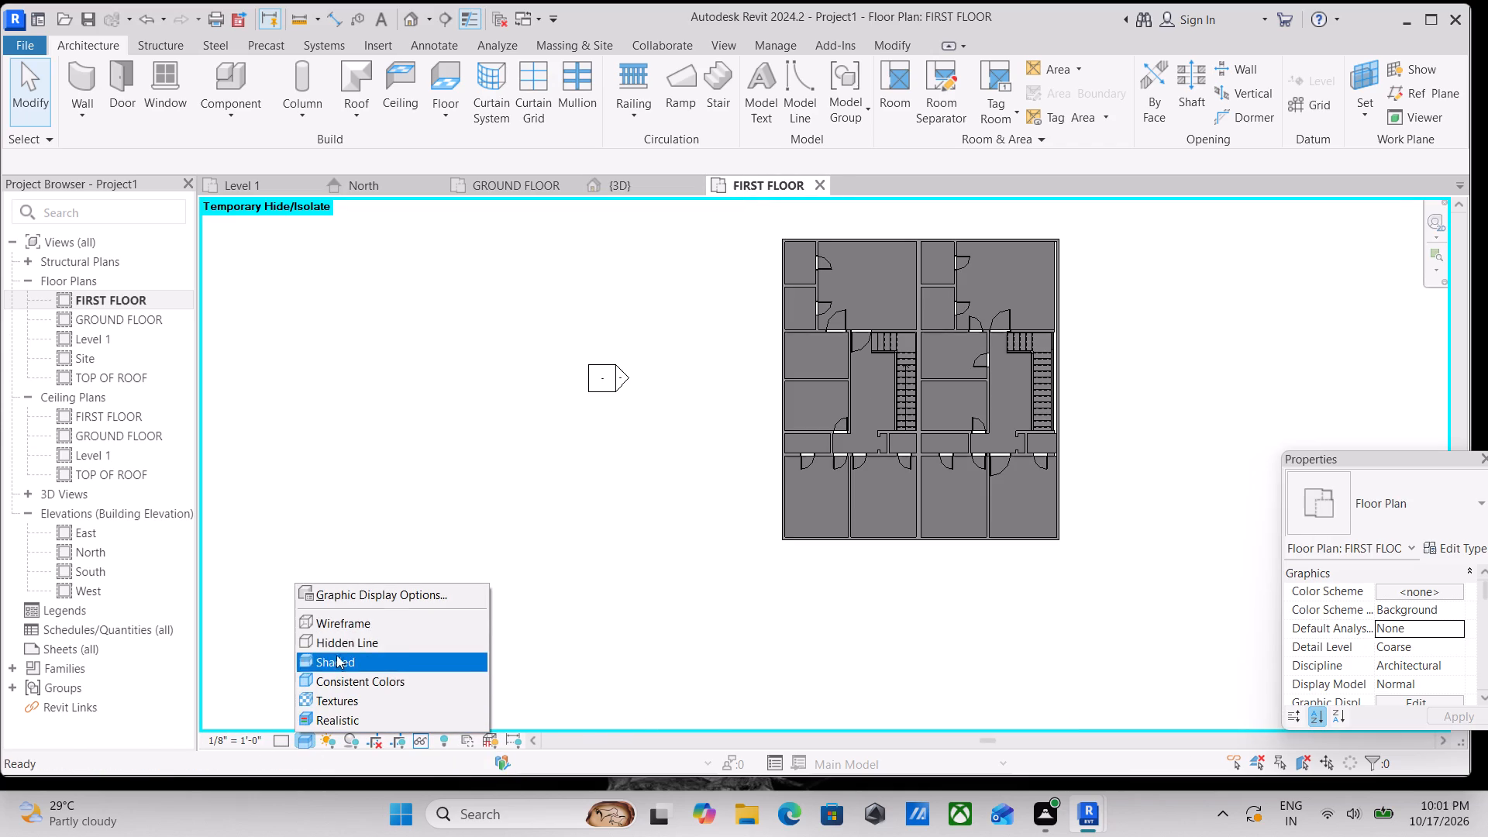
pyautogui.click(346, 629)
# Reset the temporary hide/isolate in the FIRST FLOOR plan to restore the hidden elements.
pyautogui.scroll(7, 784, 548)
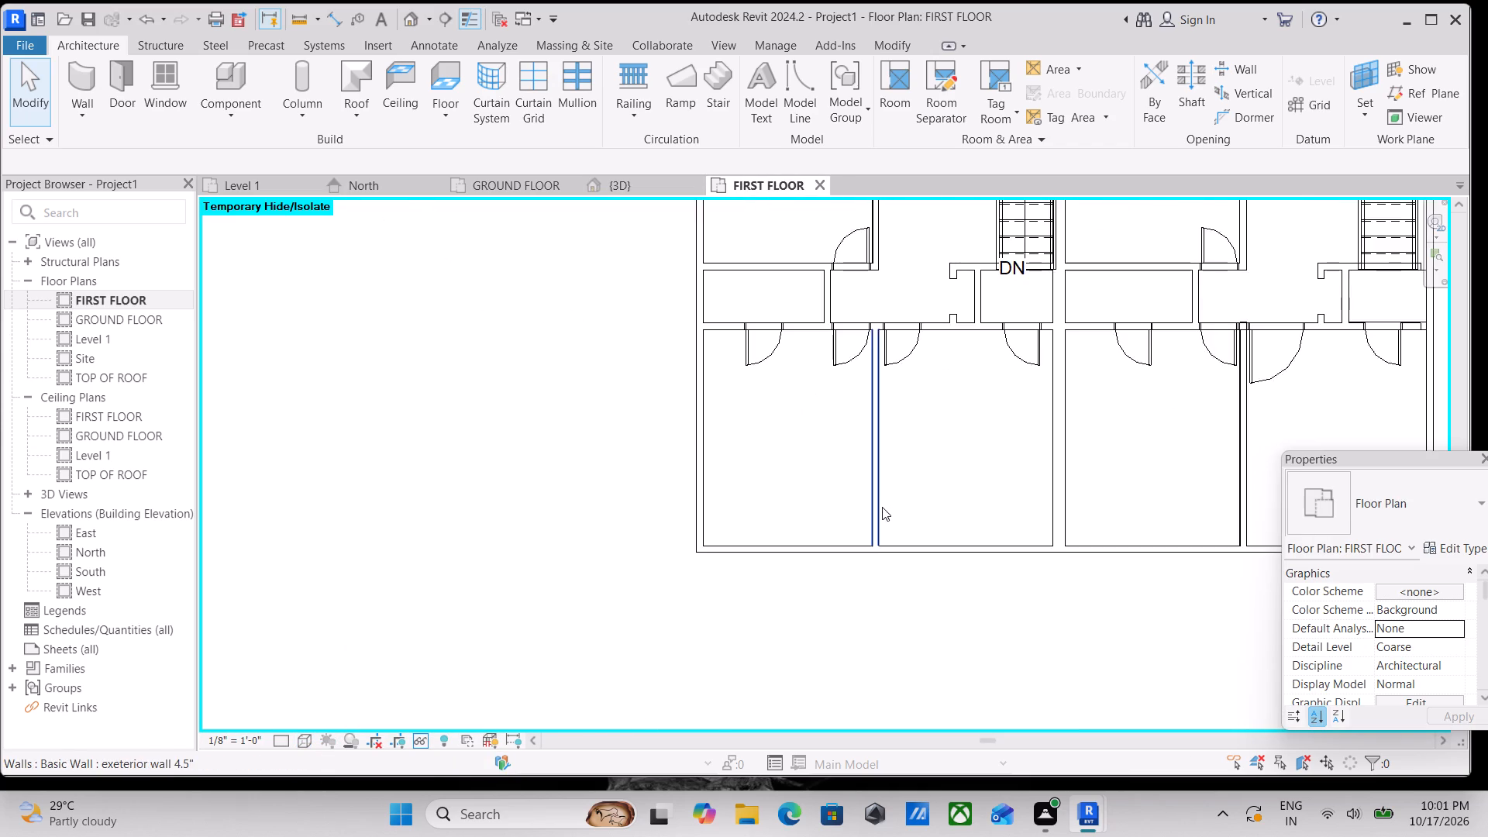
pyautogui.scroll(-3, 882, 507)
pyautogui.moveTo(882, 507); pyautogui.dragTo(879, 592, button='middle')
pyautogui.scroll(1, 879, 594)
pyautogui.scroll(-6, 918, 546)
pyautogui.moveTo(921, 617); pyautogui.dragTo(918, 630, button='middle')
pyautogui.scroll(3, 995, 400)
pyautogui.scroll(2, 1077, 405)
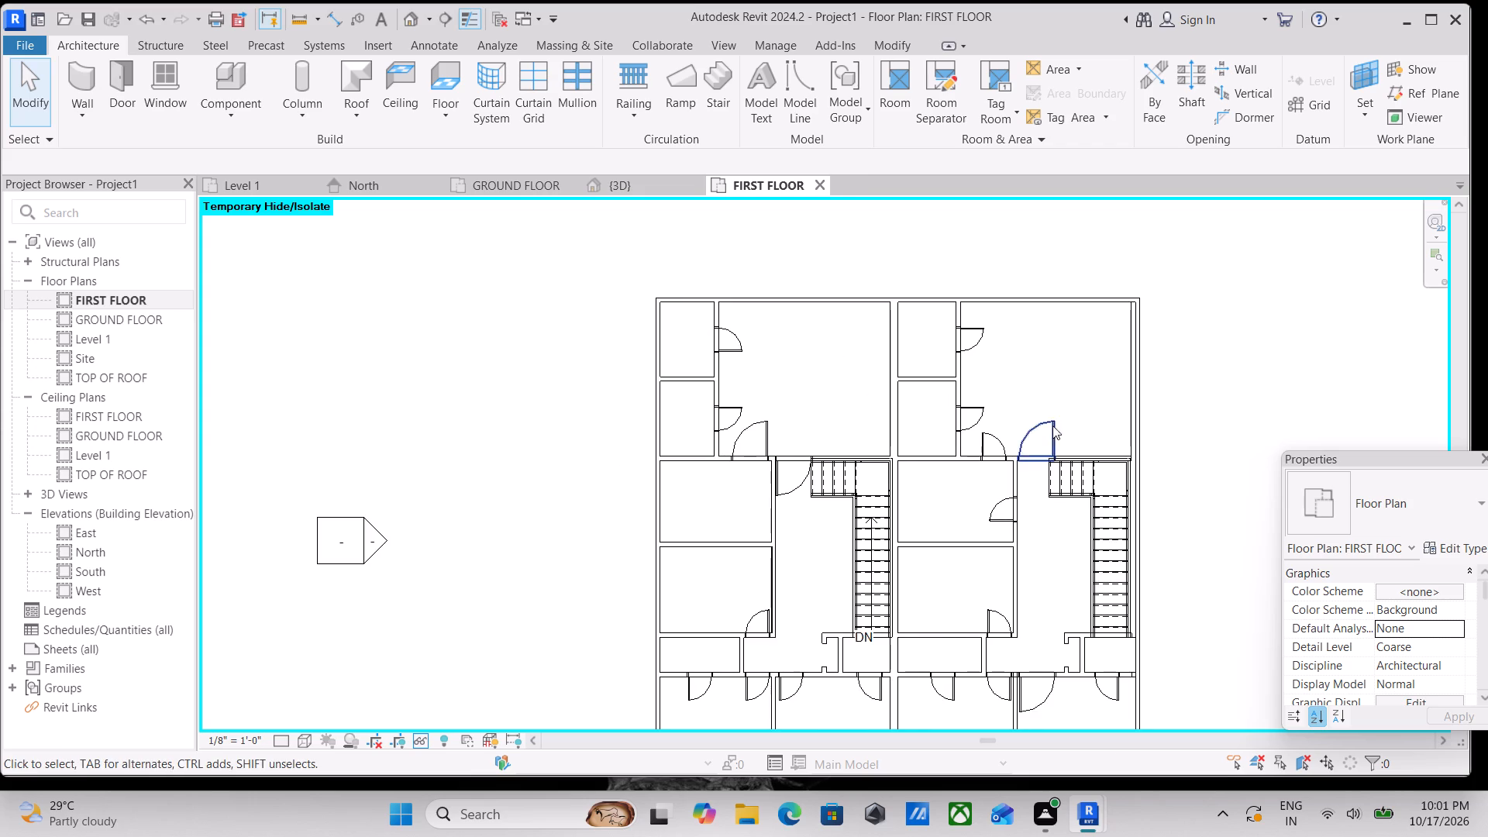
pyautogui.scroll(-1, 871, 449)
pyautogui.moveTo(871, 449); pyautogui.dragTo(917, 384, button='middle')
pyautogui.moveTo(891, 642); pyautogui.dragTo(904, 491, button='middle')
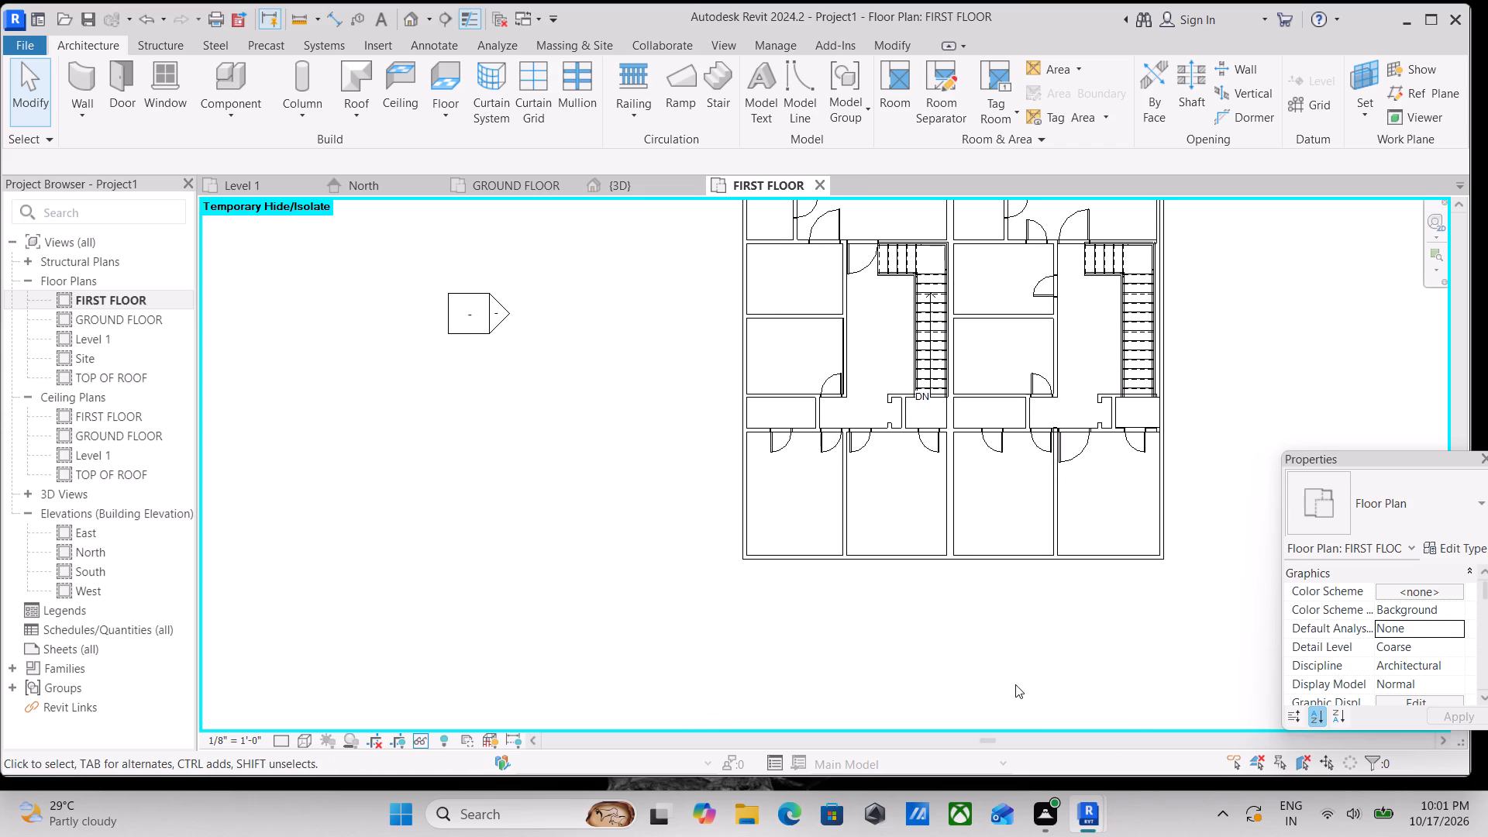
pyautogui.press('h')
pyautogui.press('r')
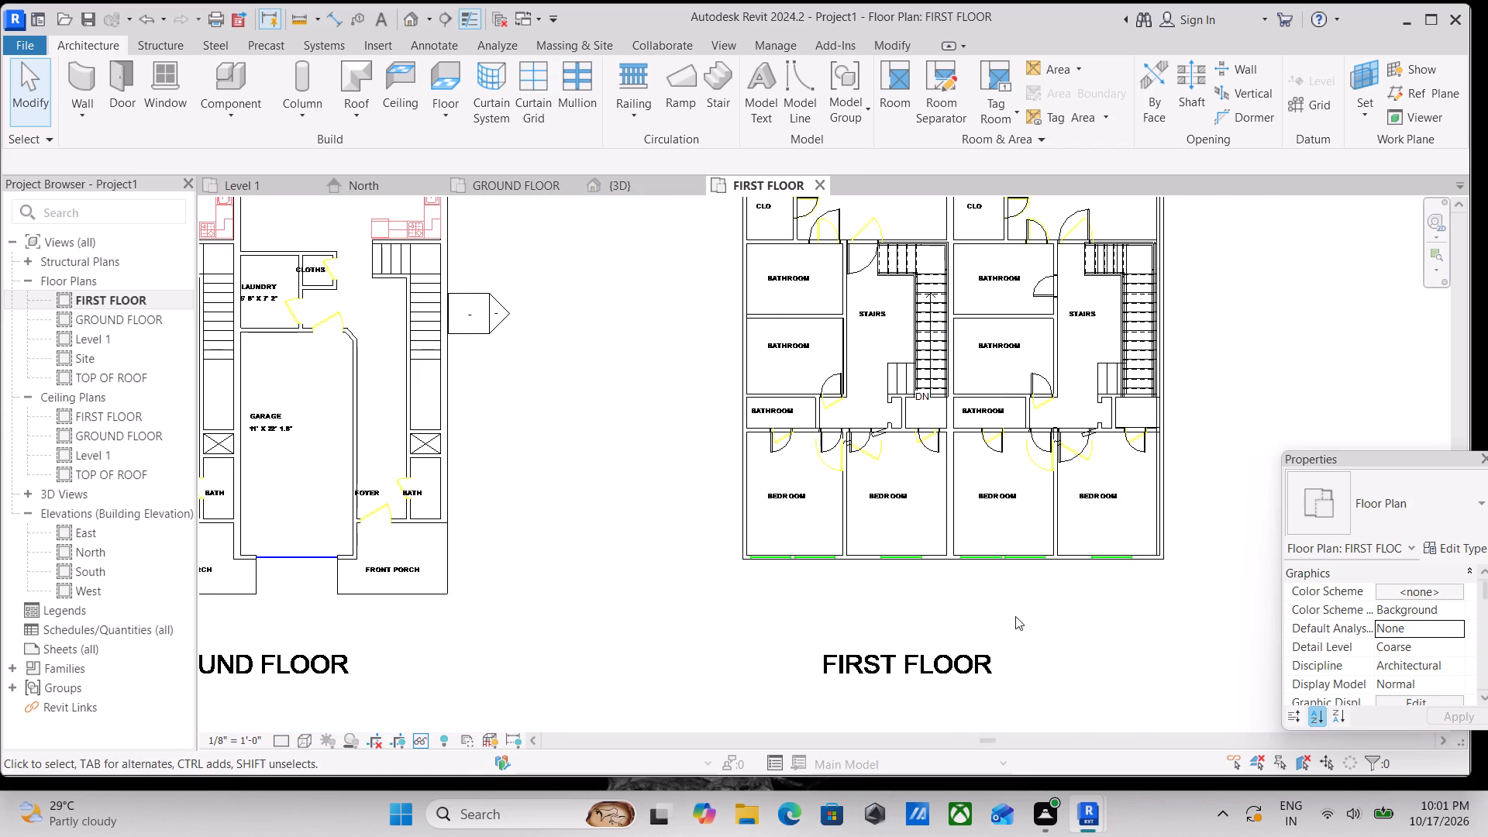
# Start placing a window for the front bedrooms and browse to the Imperial Library's US folder for a family to load.
pyautogui.scroll(5, 863, 594)
pyautogui.moveTo(870, 556); pyautogui.dragTo(873, 601, button='middle')
pyautogui.scroll(1, 897, 597)
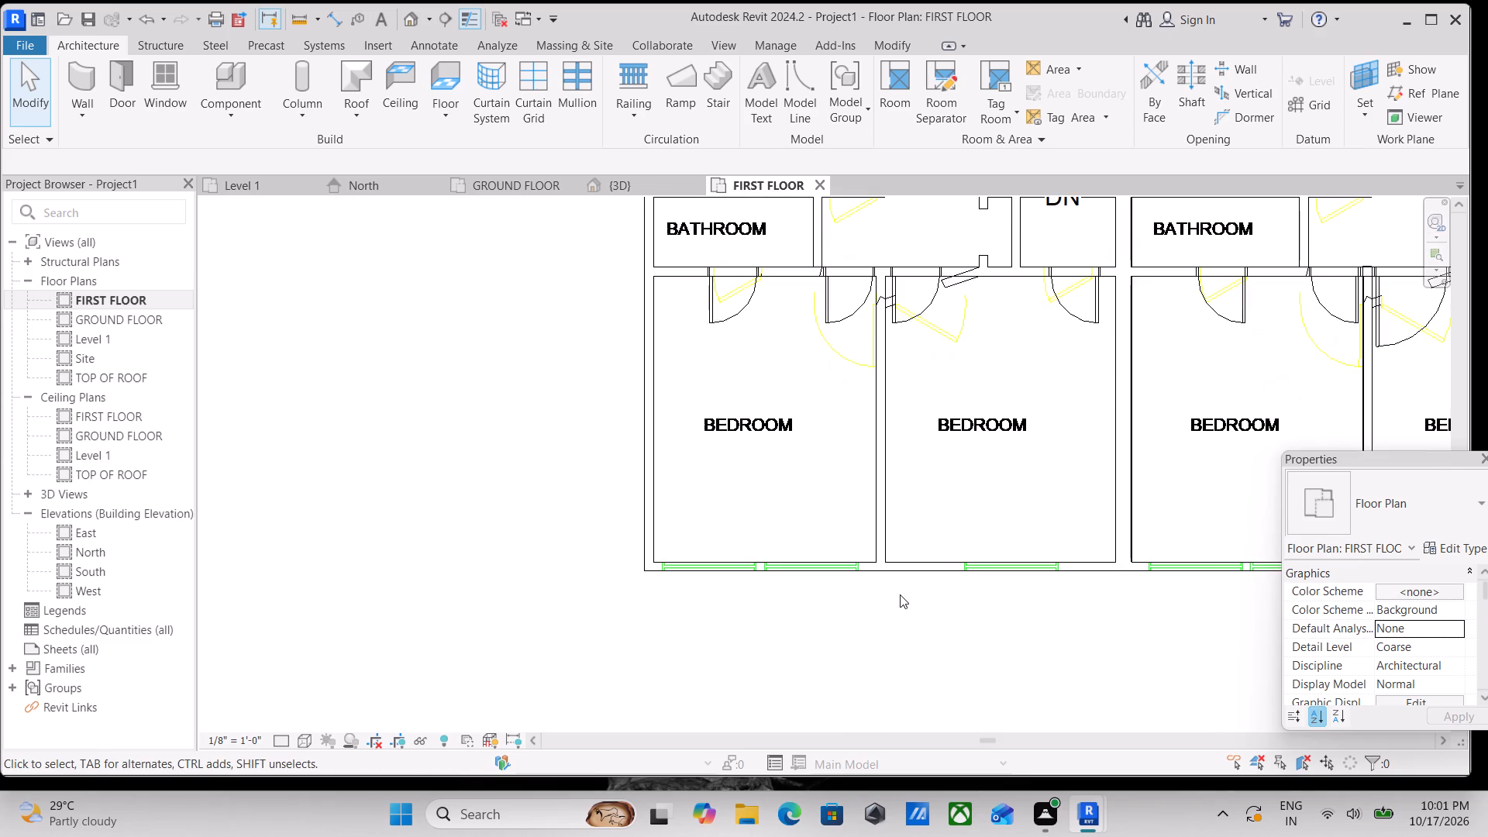
pyautogui.scroll(-2, 900, 594)
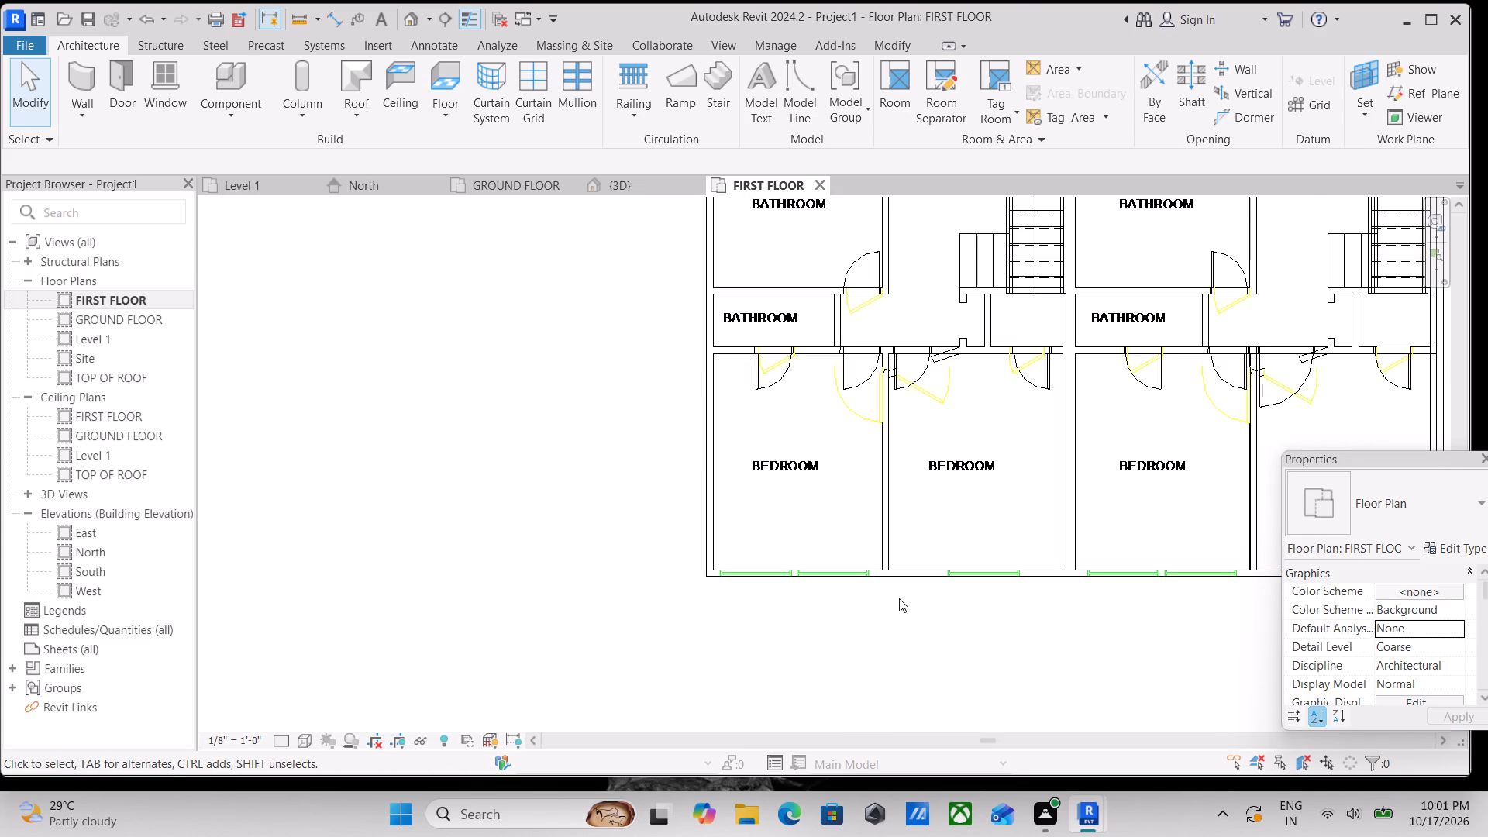
pyautogui.write('wn')
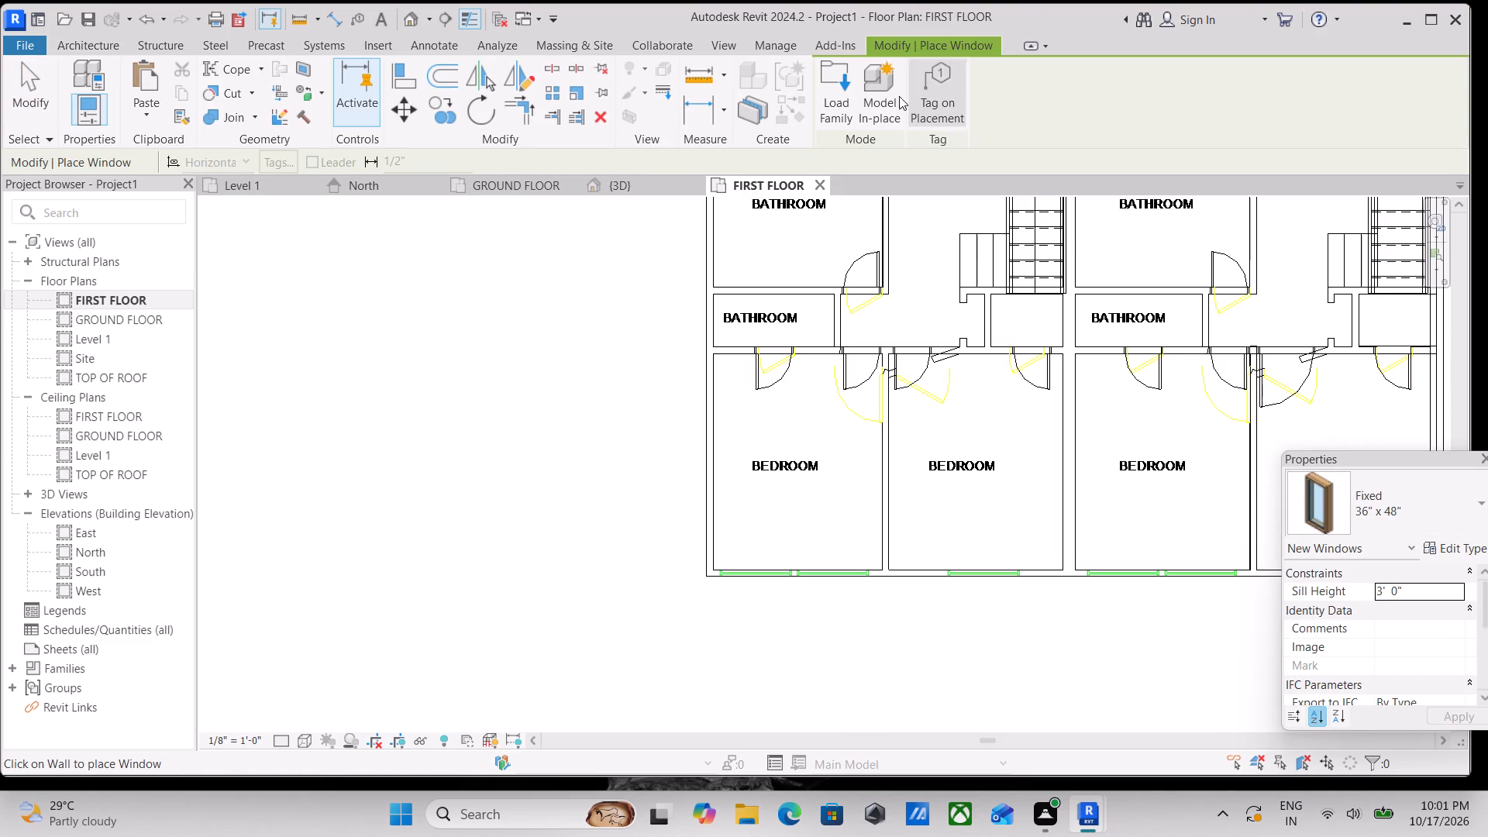
pyautogui.click(832, 92)
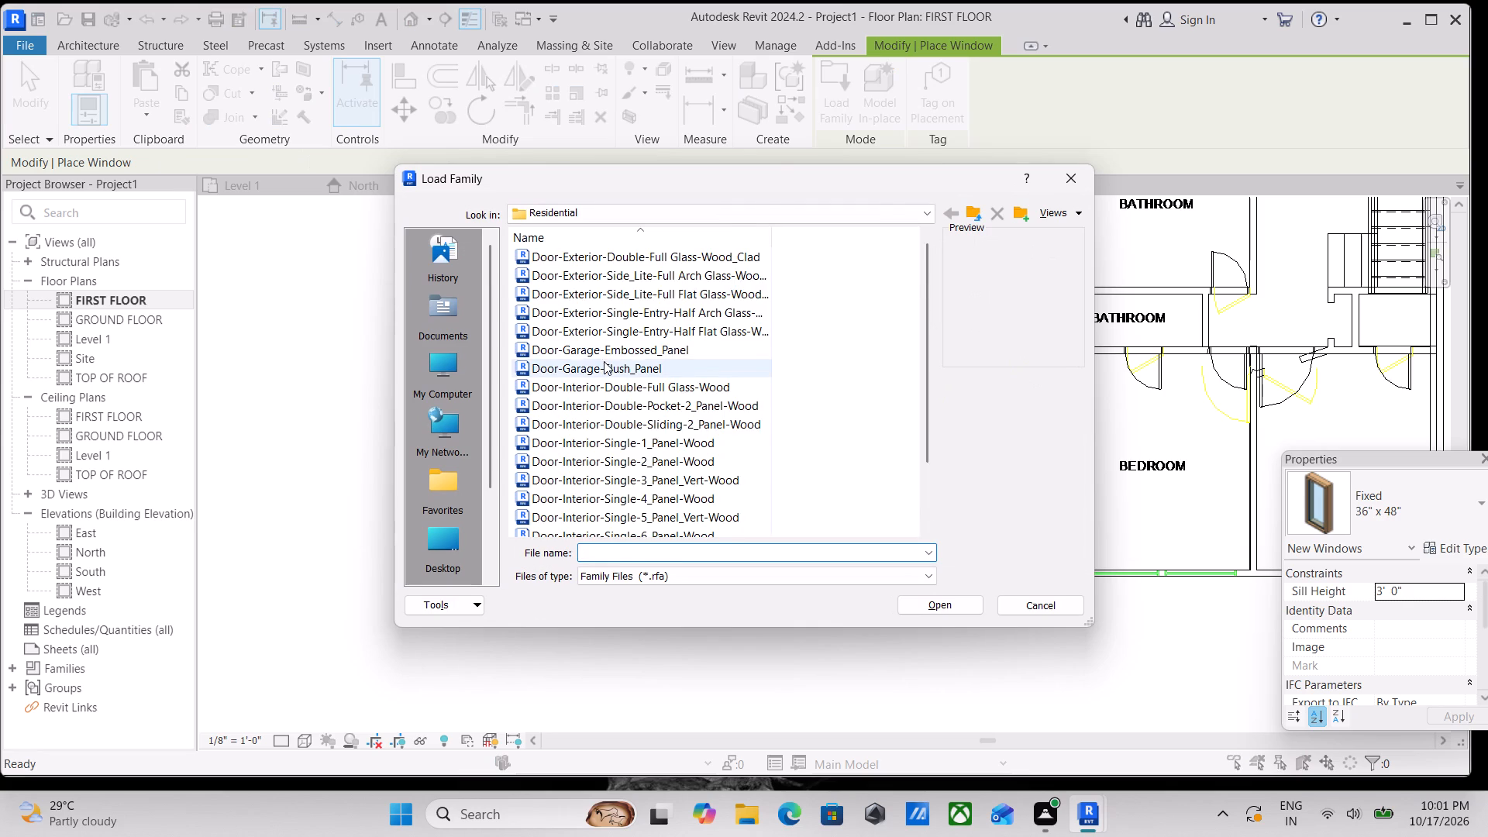
pyautogui.scroll(-1, 604, 361)
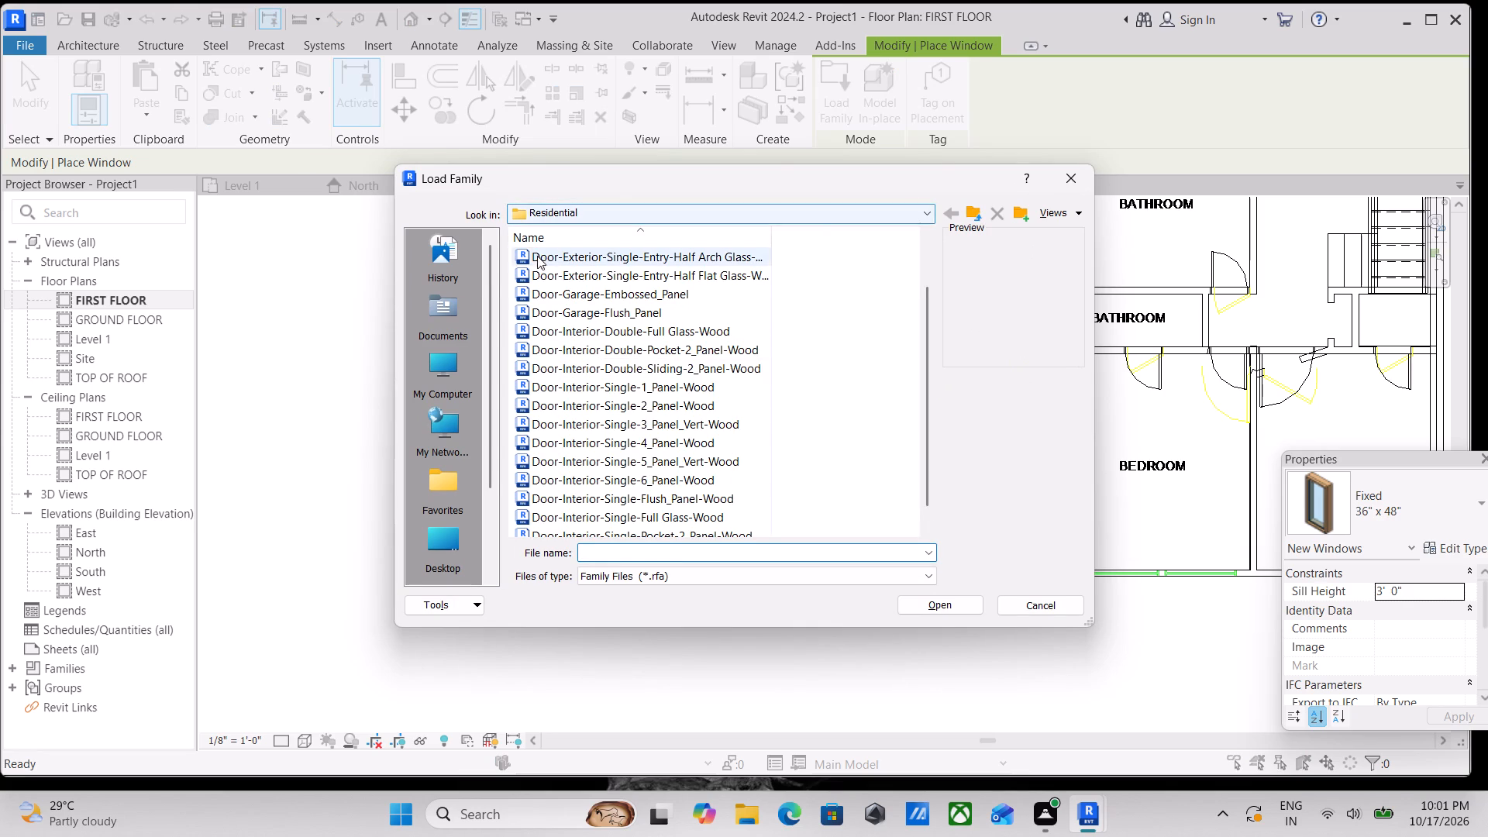
pyautogui.click(452, 319)
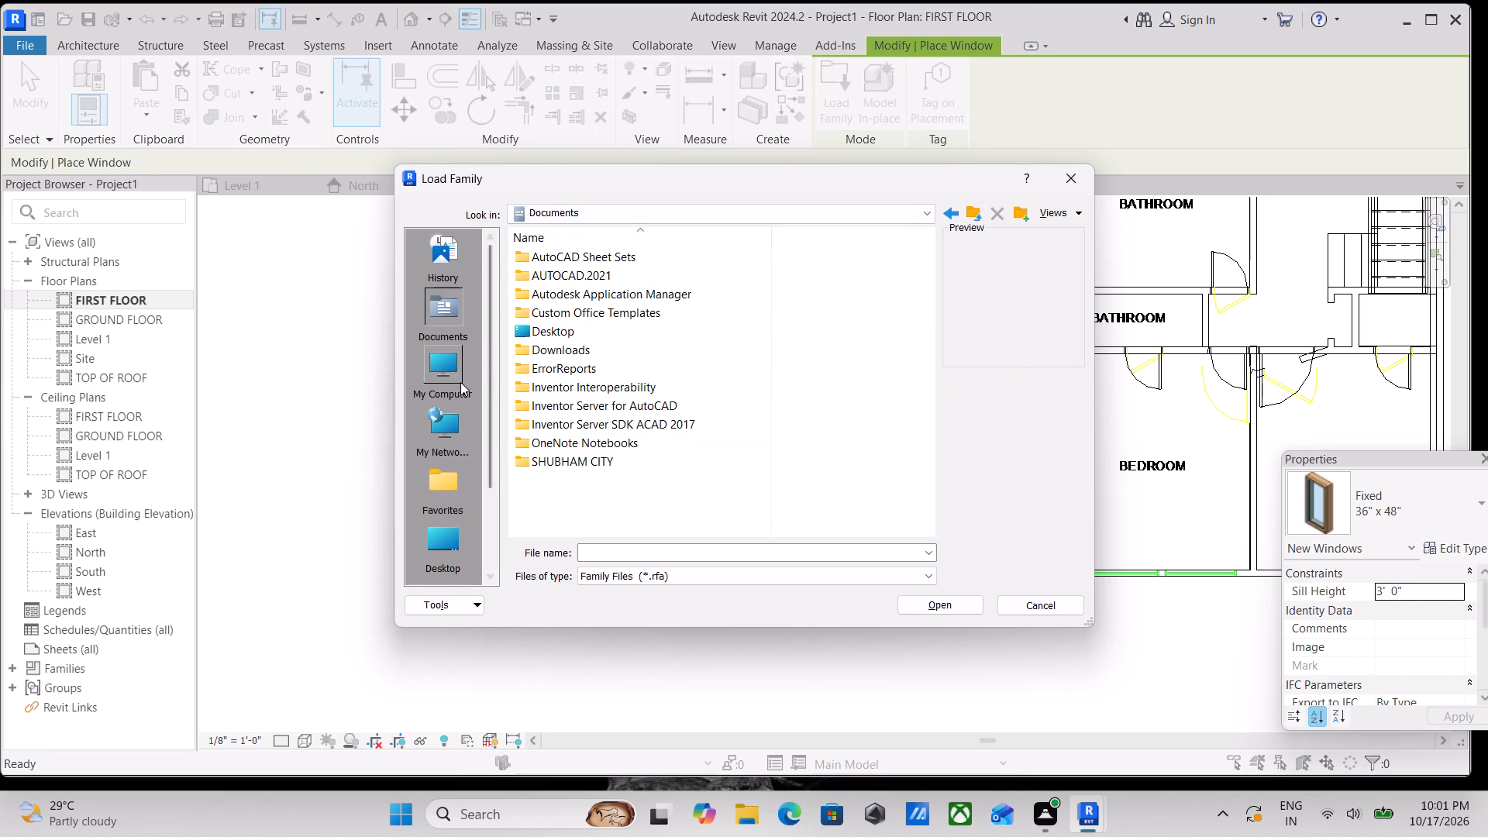
pyautogui.click(442, 311)
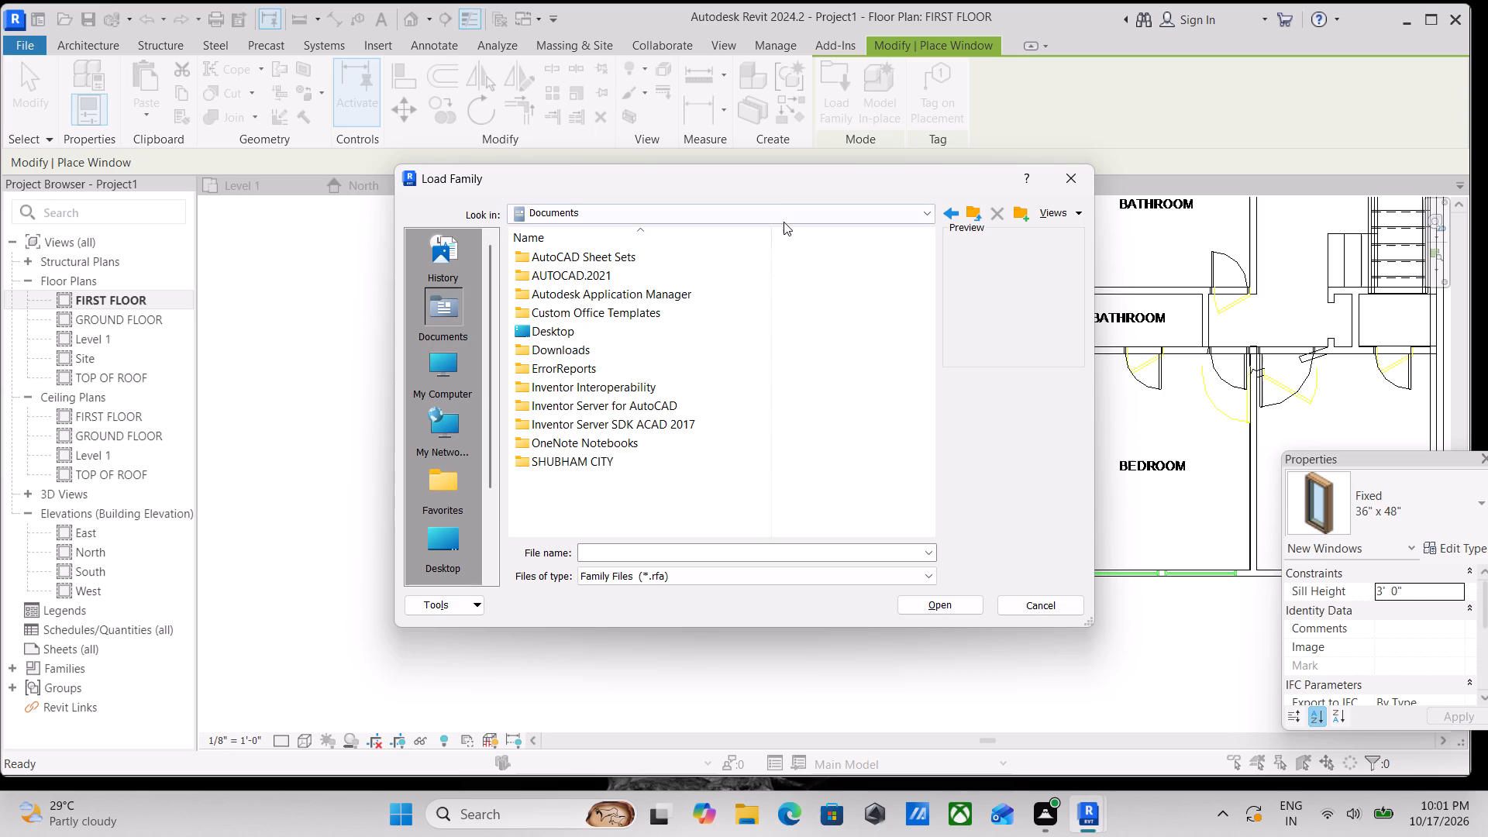
pyautogui.click(788, 216)
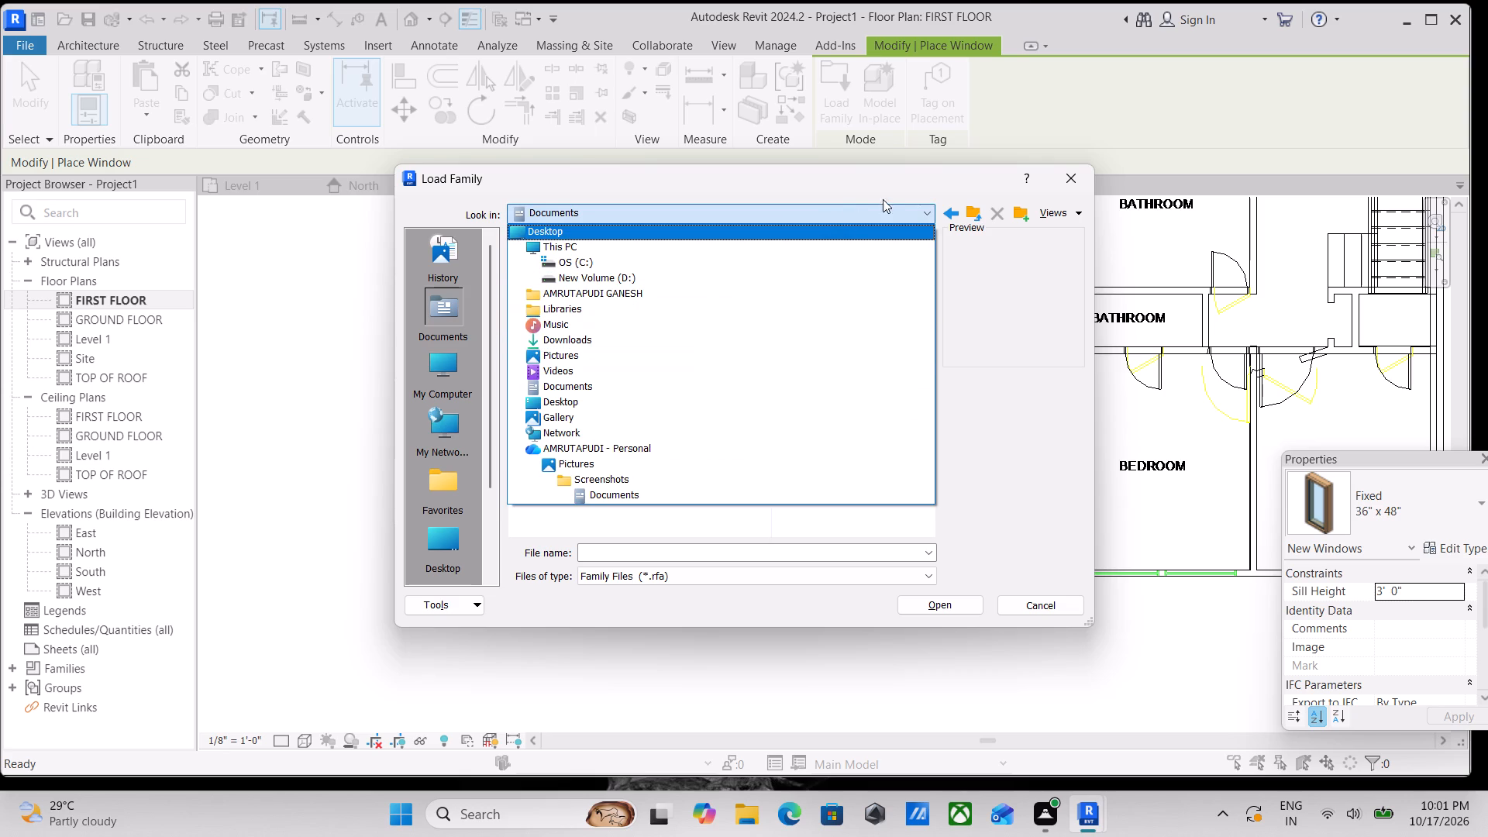
pyautogui.click(944, 211)
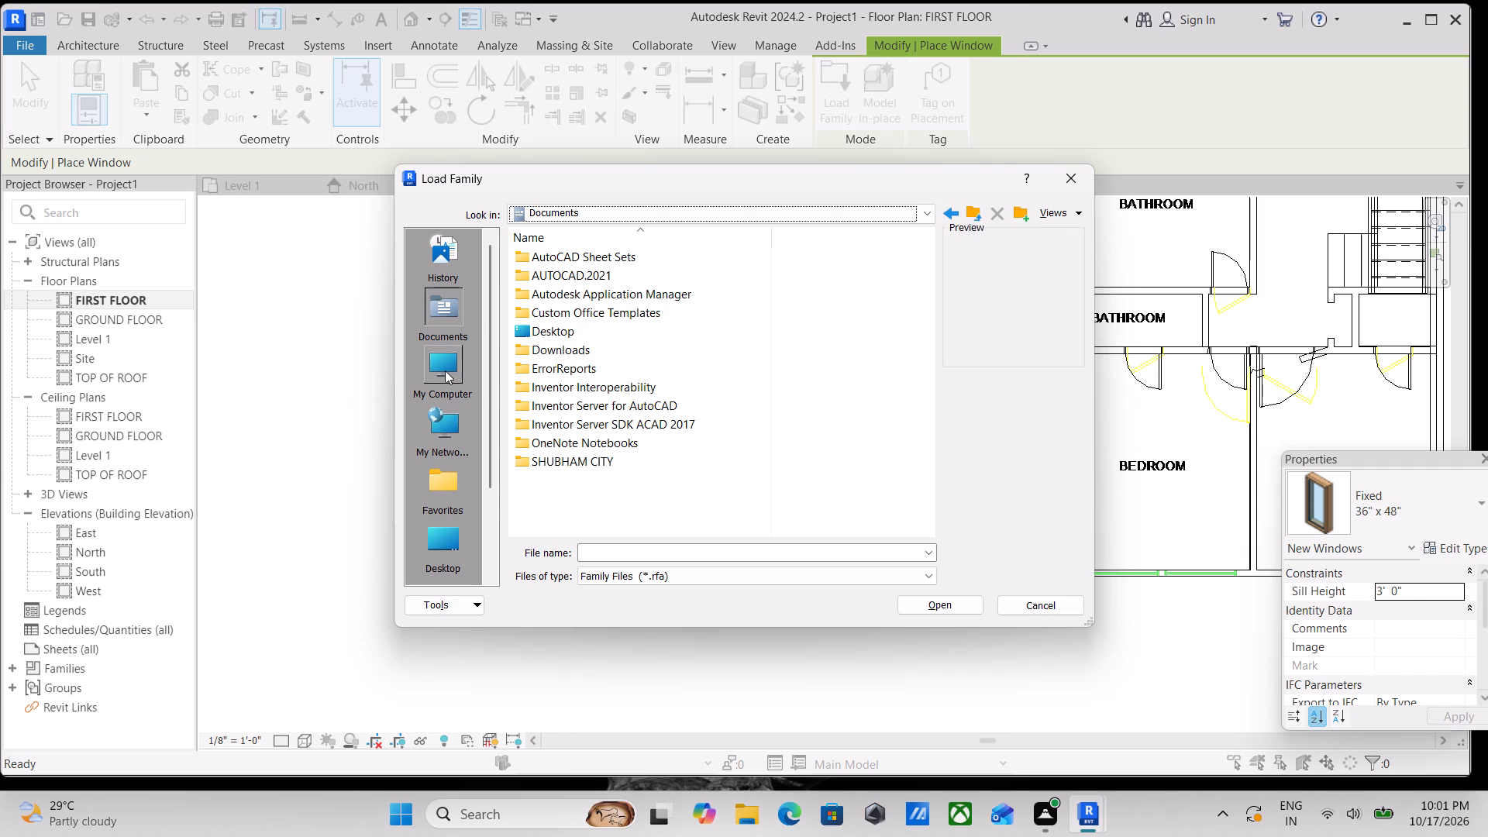
pyautogui.scroll(-2, 445, 370)
pyautogui.scroll(2, 445, 378)
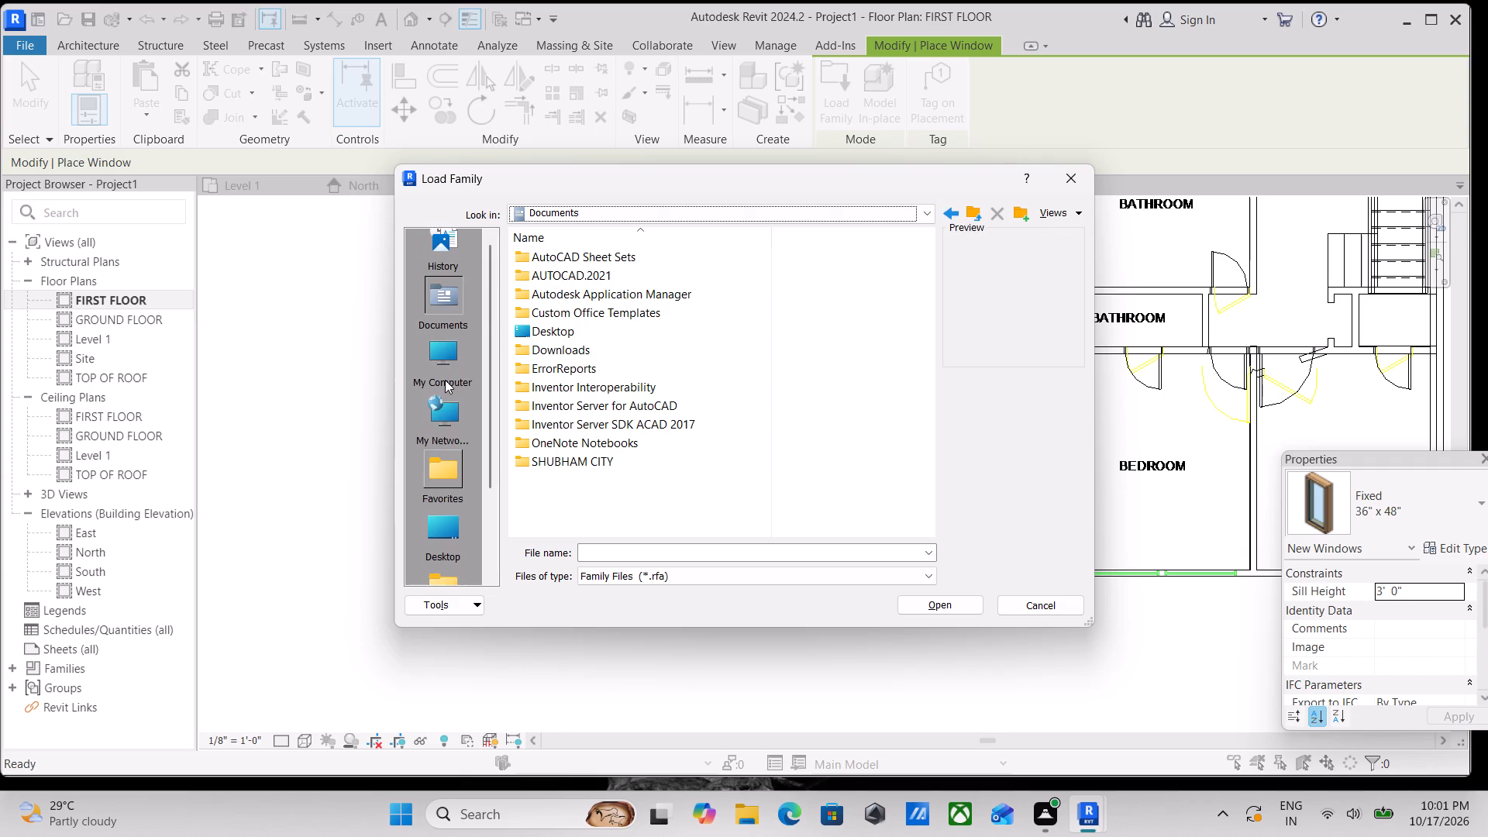
pyautogui.scroll(2, 445, 378)
pyautogui.scroll(-3, 444, 546)
pyautogui.doubleClick(449, 500)
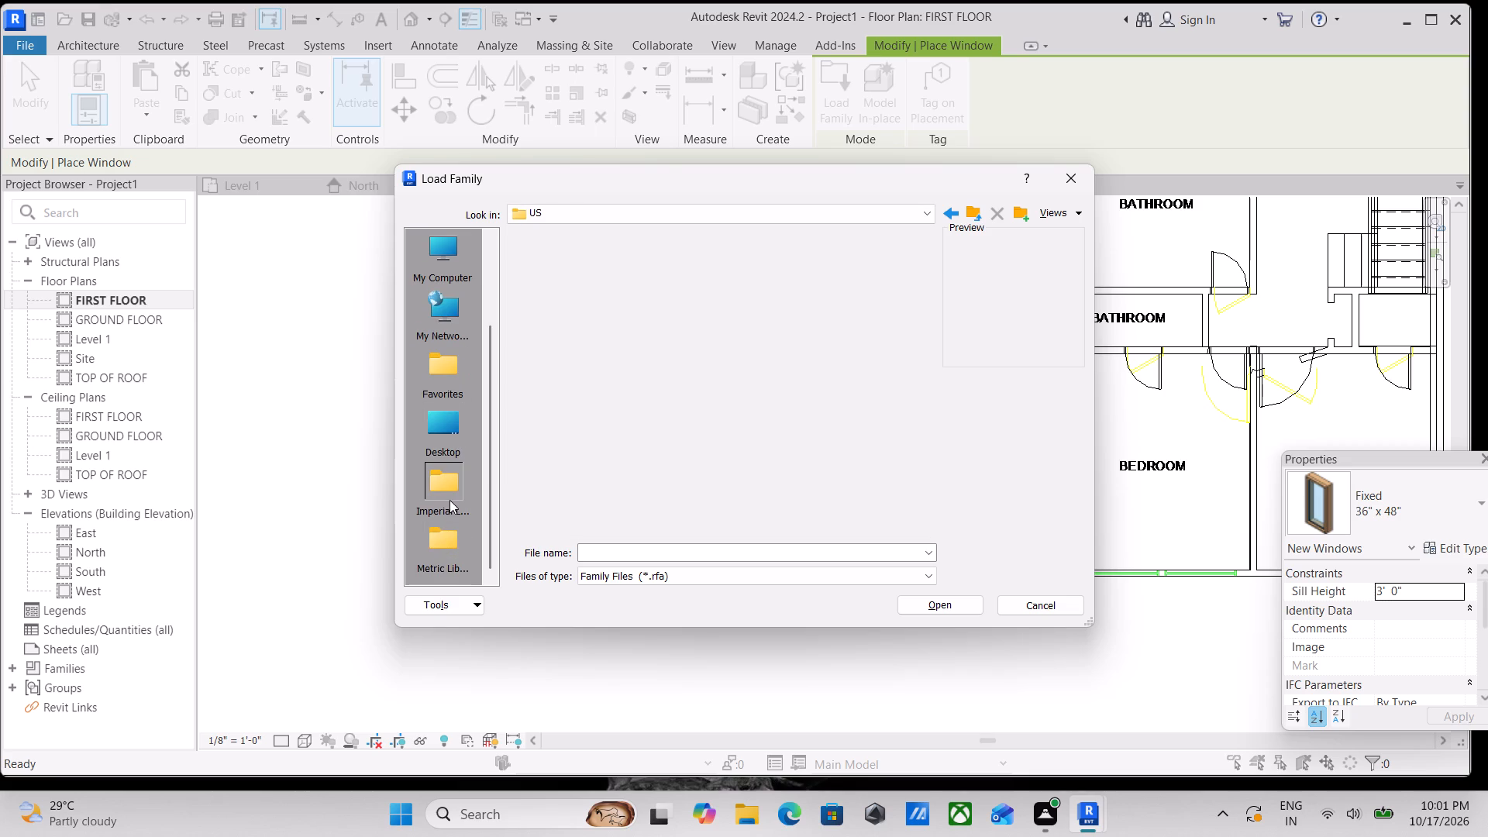
# Compare the w2 and w2.0001 families in the library's Windows folder and load w2.0001.
pyautogui.scroll(-3, 541, 387)
pyautogui.scroll(-1, 561, 449)
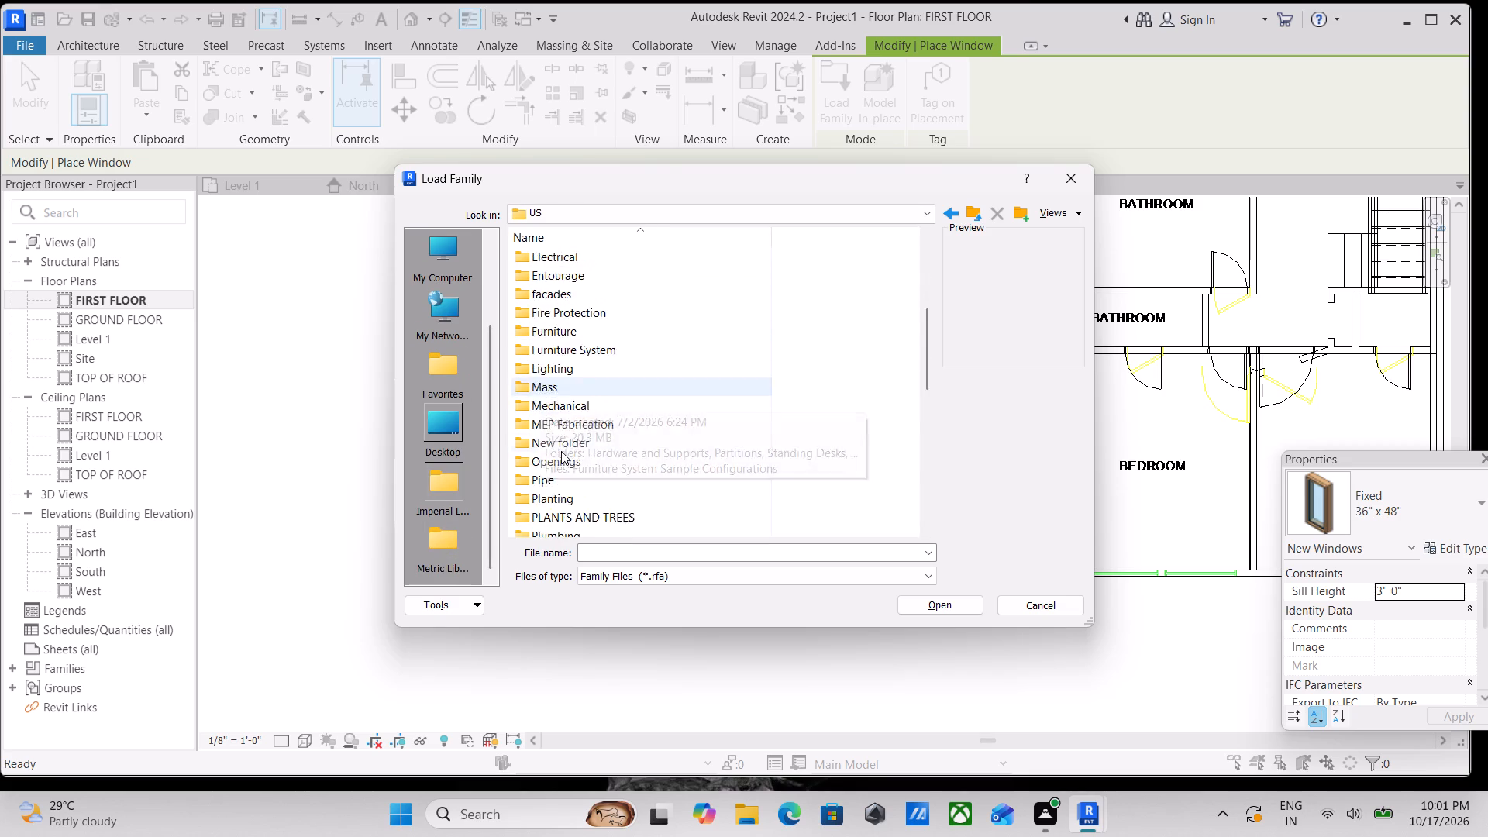
pyautogui.scroll(-9, 561, 451)
pyautogui.scroll(2, 577, 514)
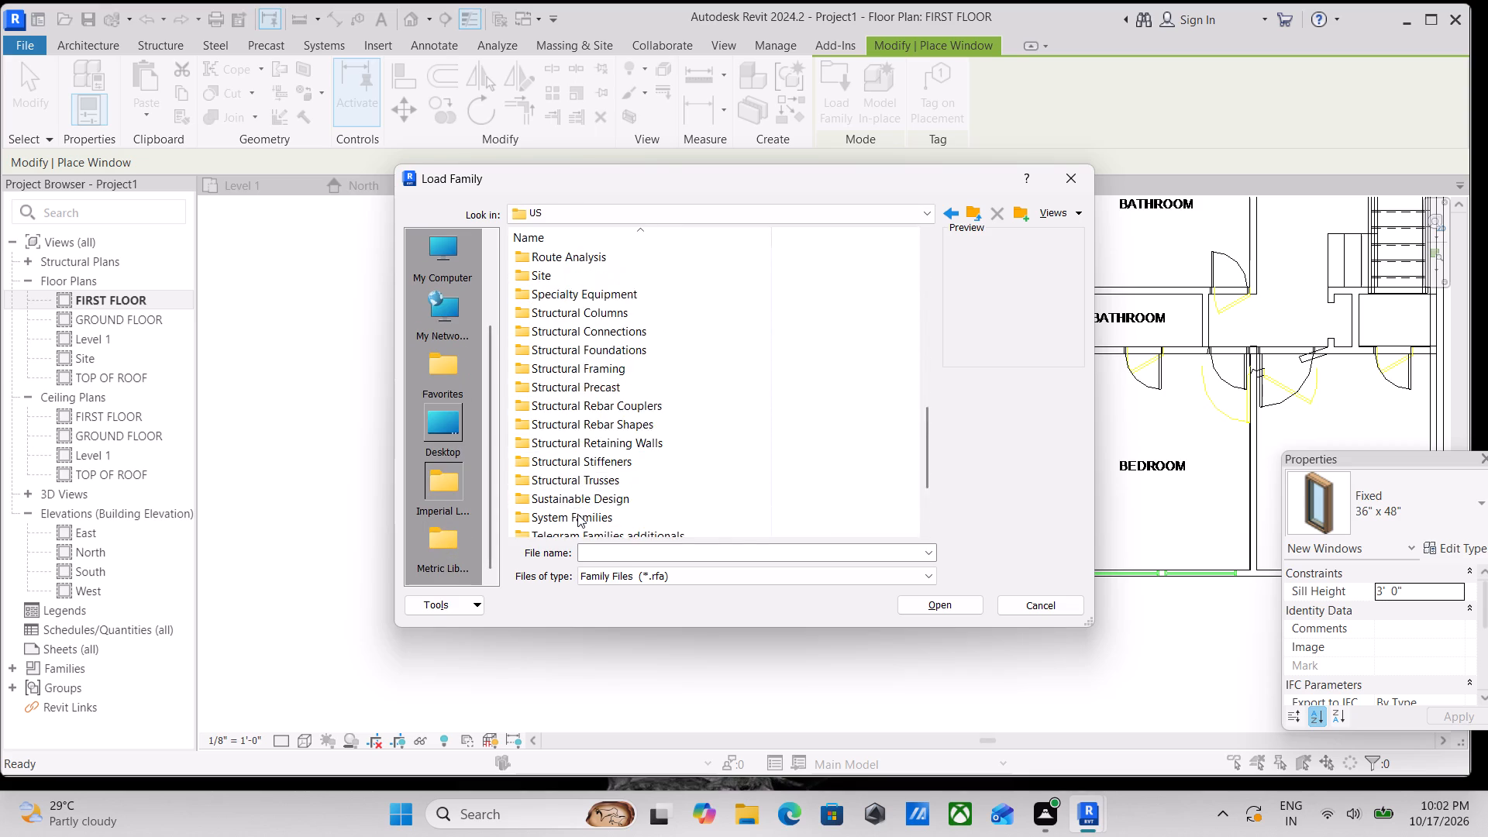
pyautogui.scroll(1, 577, 514)
pyautogui.scroll(-3, 577, 502)
pyautogui.doubleClick(577, 502)
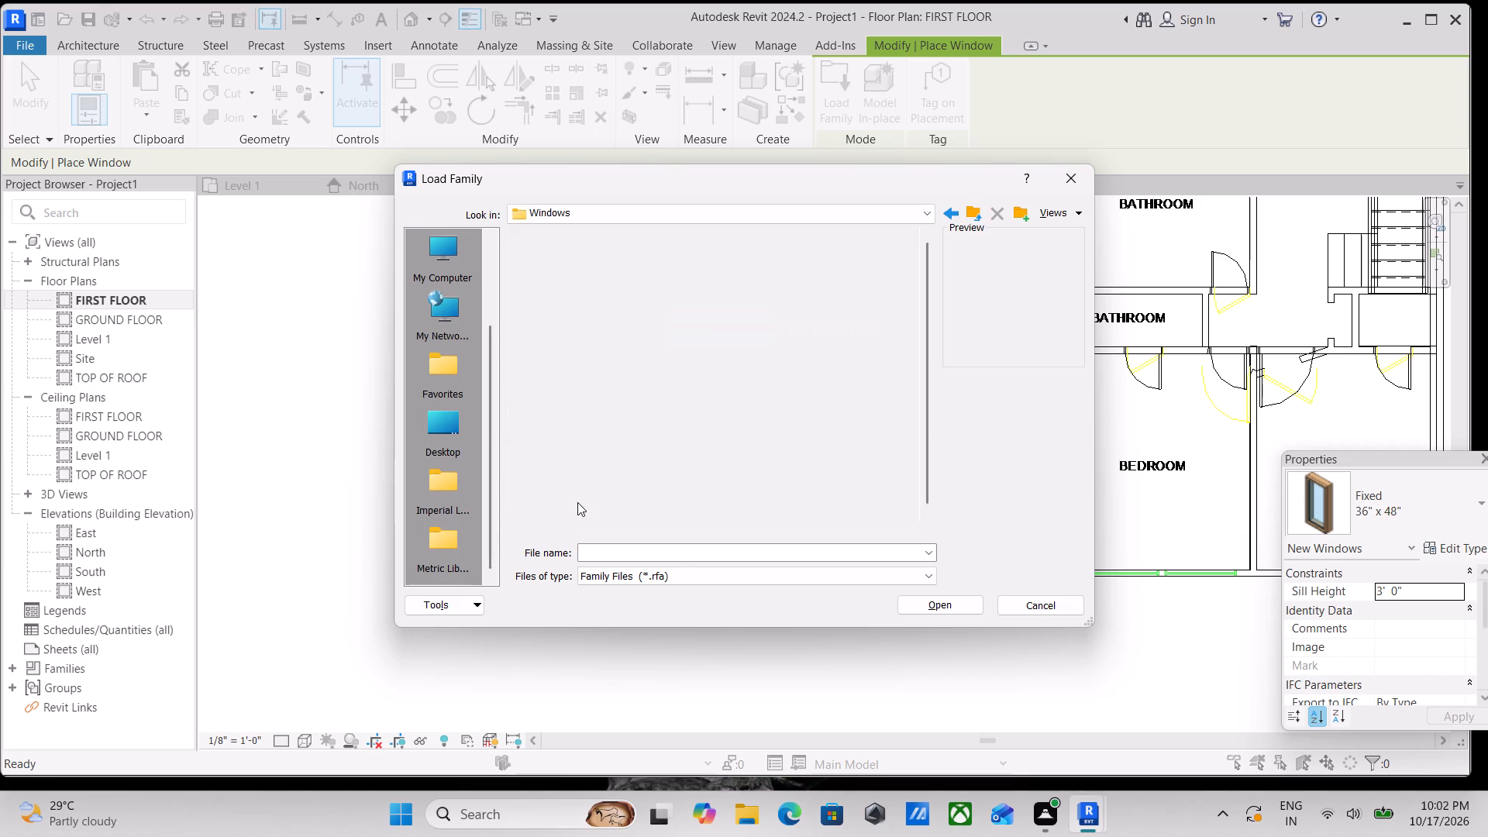
pyautogui.scroll(-2, 568, 475)
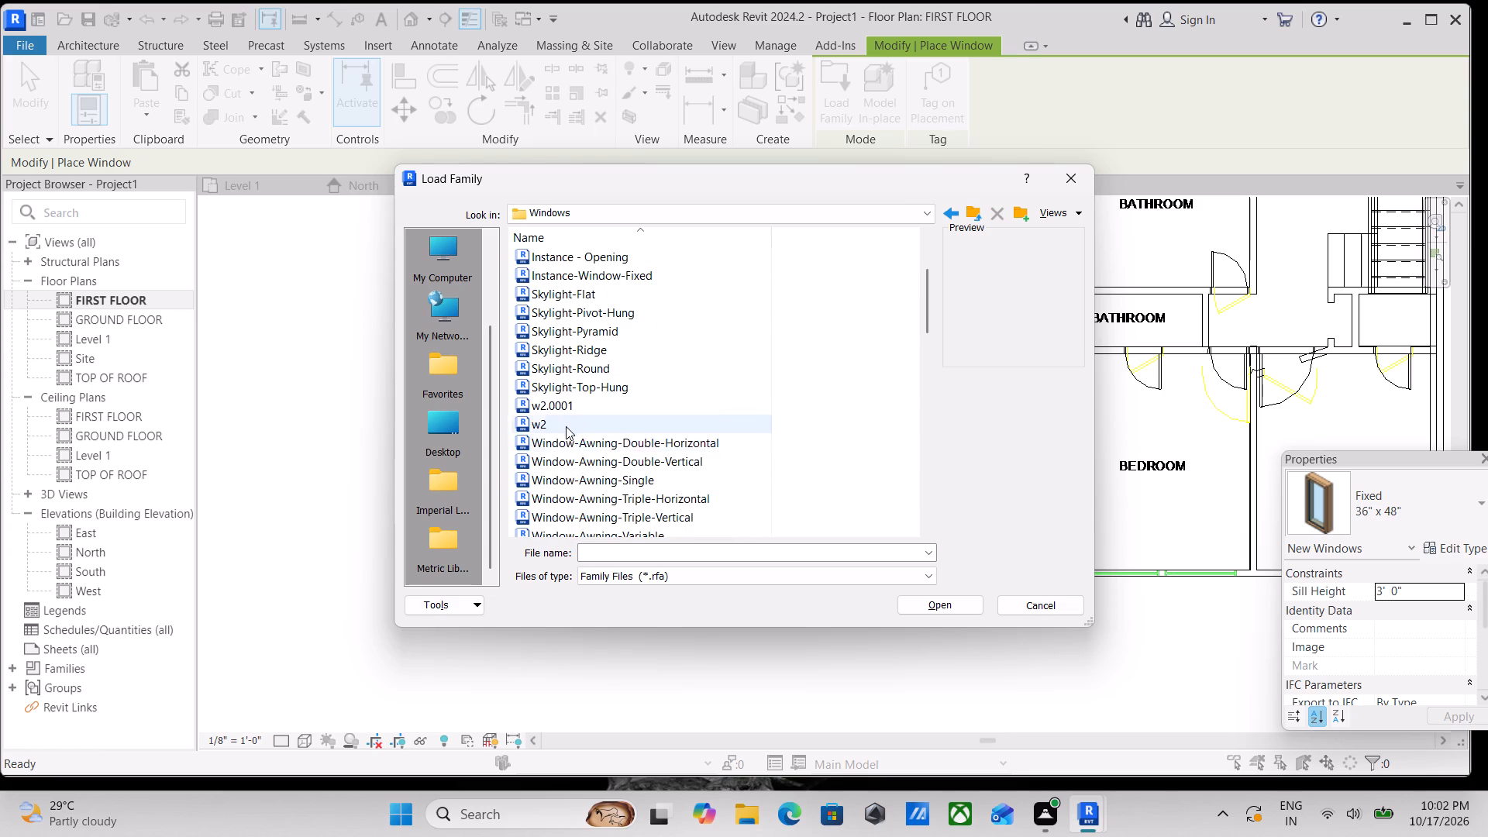
pyautogui.click(565, 423)
pyautogui.click(563, 405)
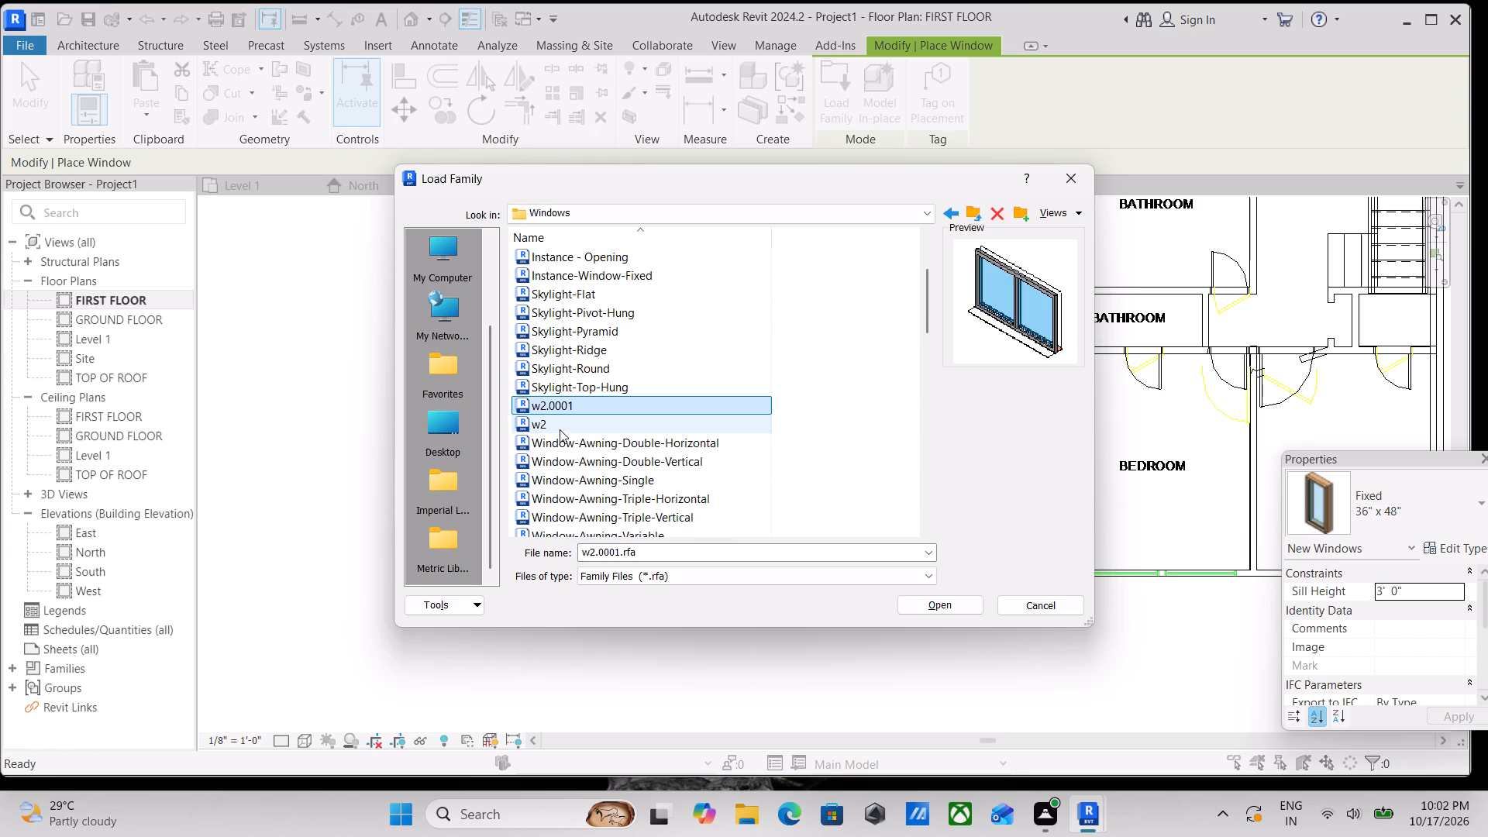
pyautogui.click(558, 432)
pyautogui.click(558, 406)
pyautogui.click(956, 606)
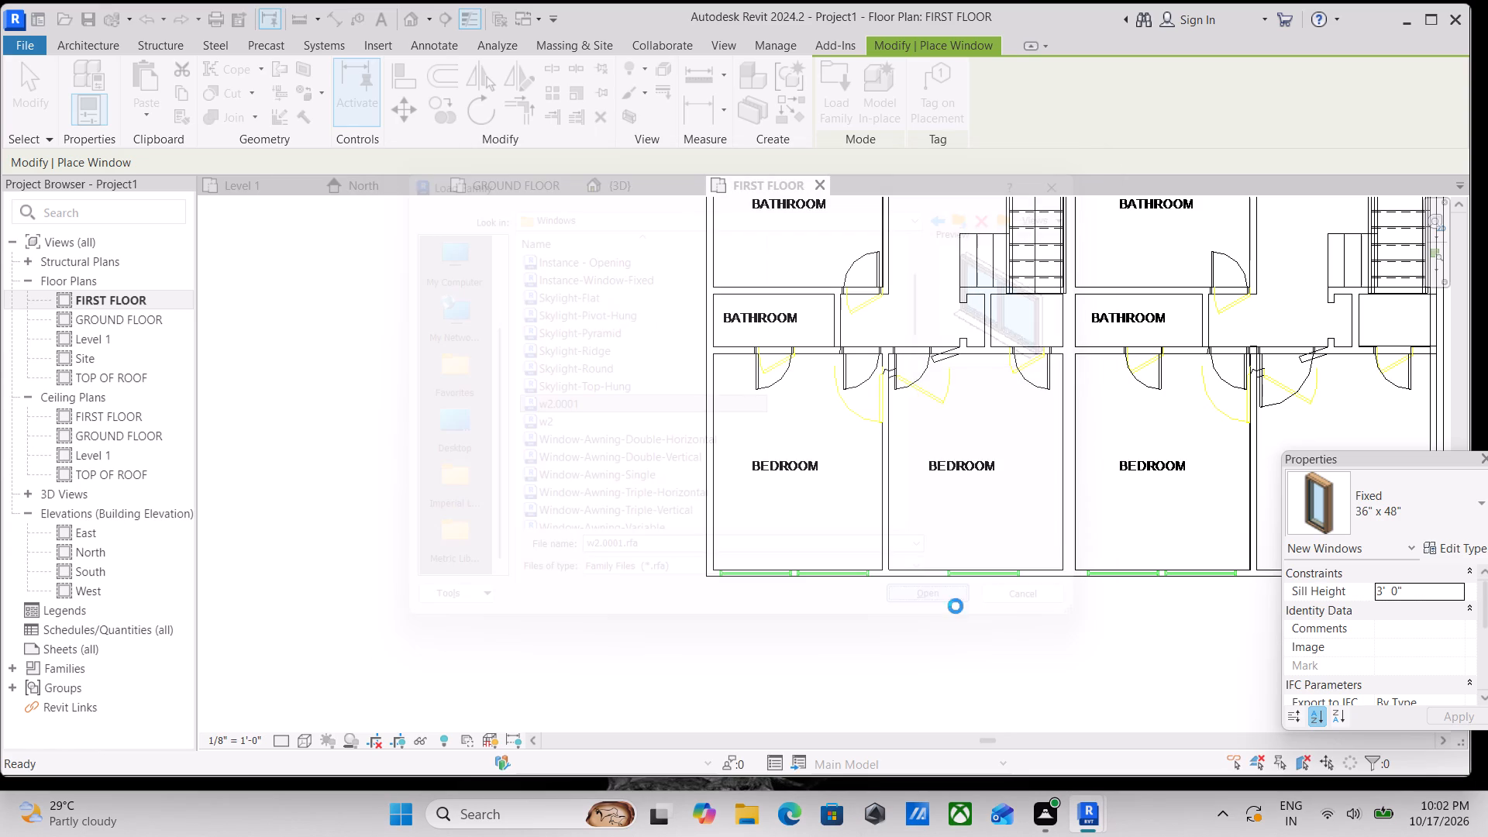
# Duplicate the w2 type of the w2.0001 window family, accepting the suggested name.
pyautogui.click(1469, 553)
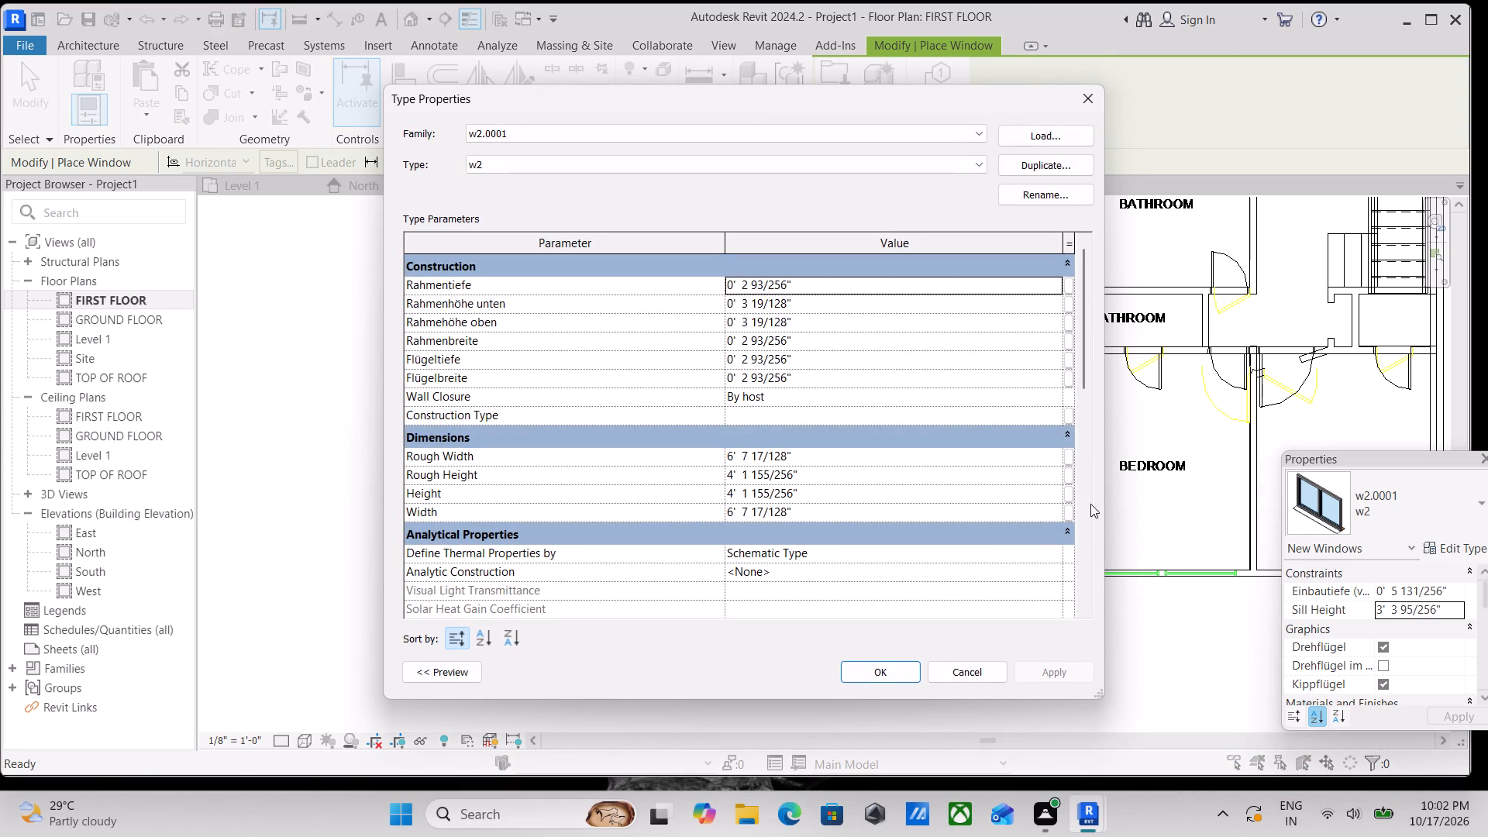
pyautogui.click(1056, 168)
pyautogui.click(725, 432)
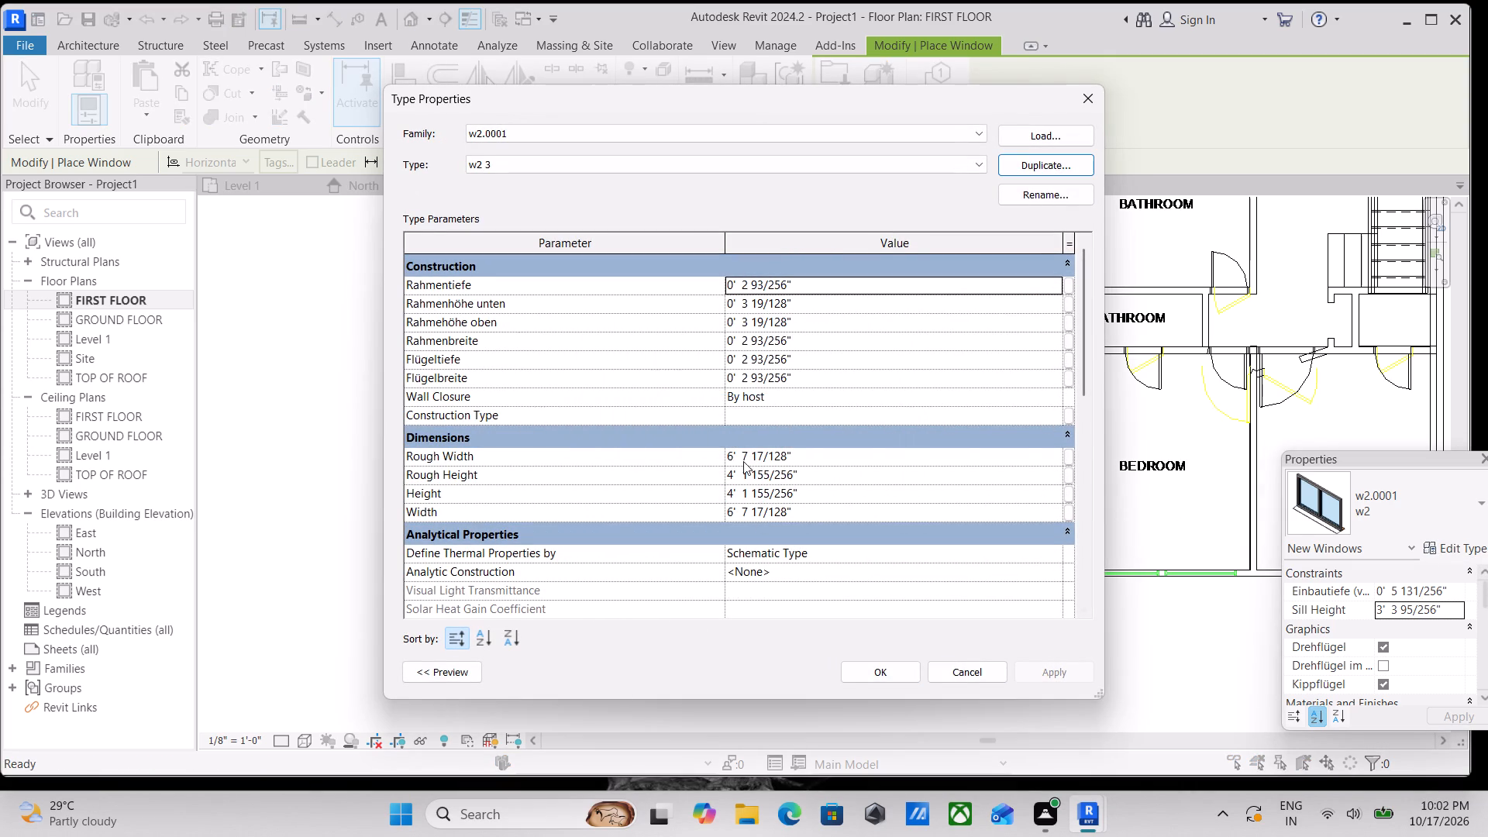
# Set the new window type's Rough Width and Rough Height to 4' each and apply the changes.
pyautogui.click(825, 462)
pyautogui.write("4'")
pyautogui.click(802, 476)
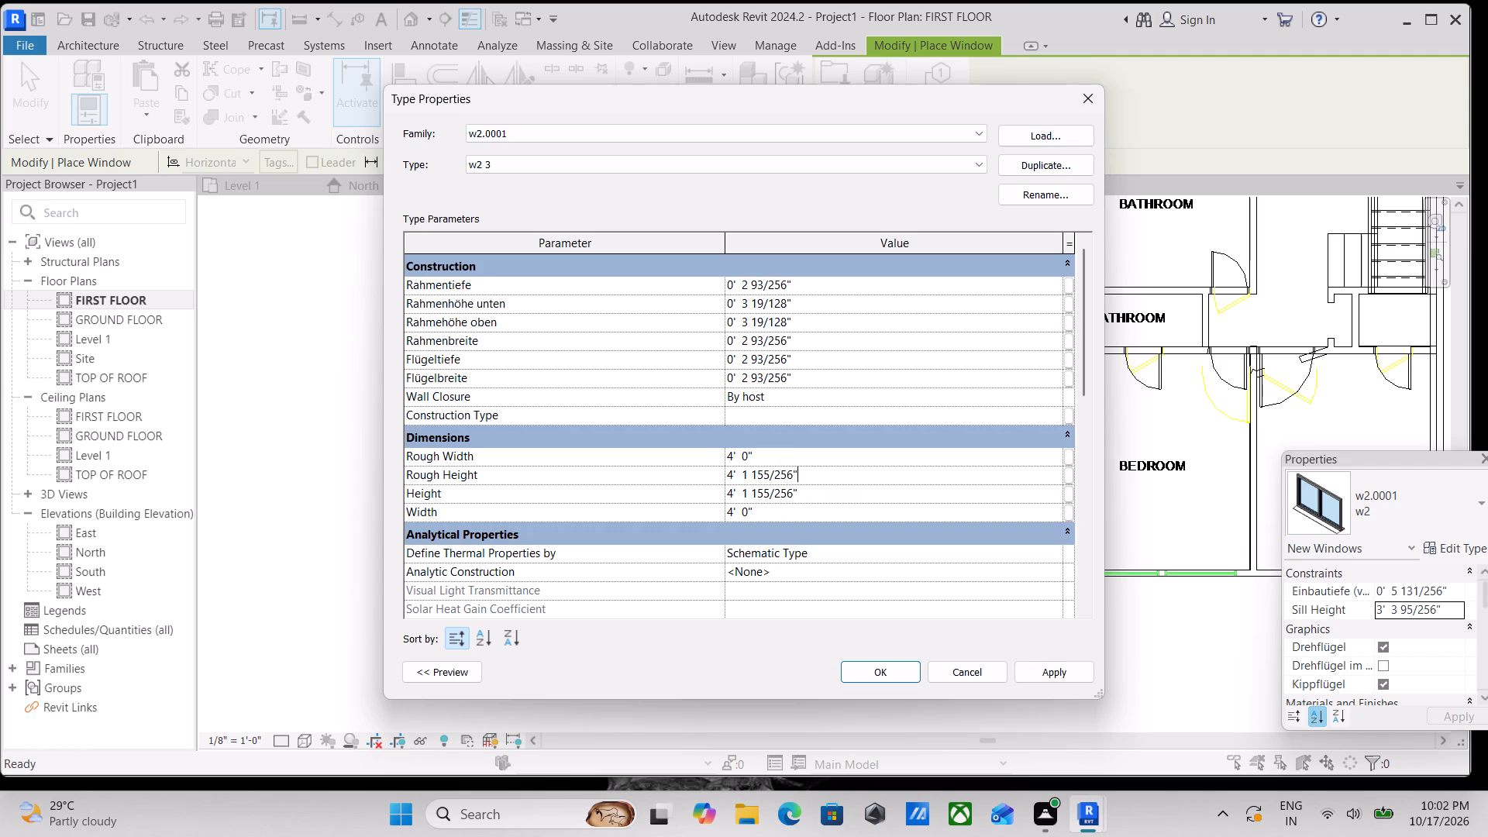
pyautogui.moveTo(815, 478); pyautogui.dragTo(681, 480)
pyautogui.write("4'")
pyautogui.click(801, 487)
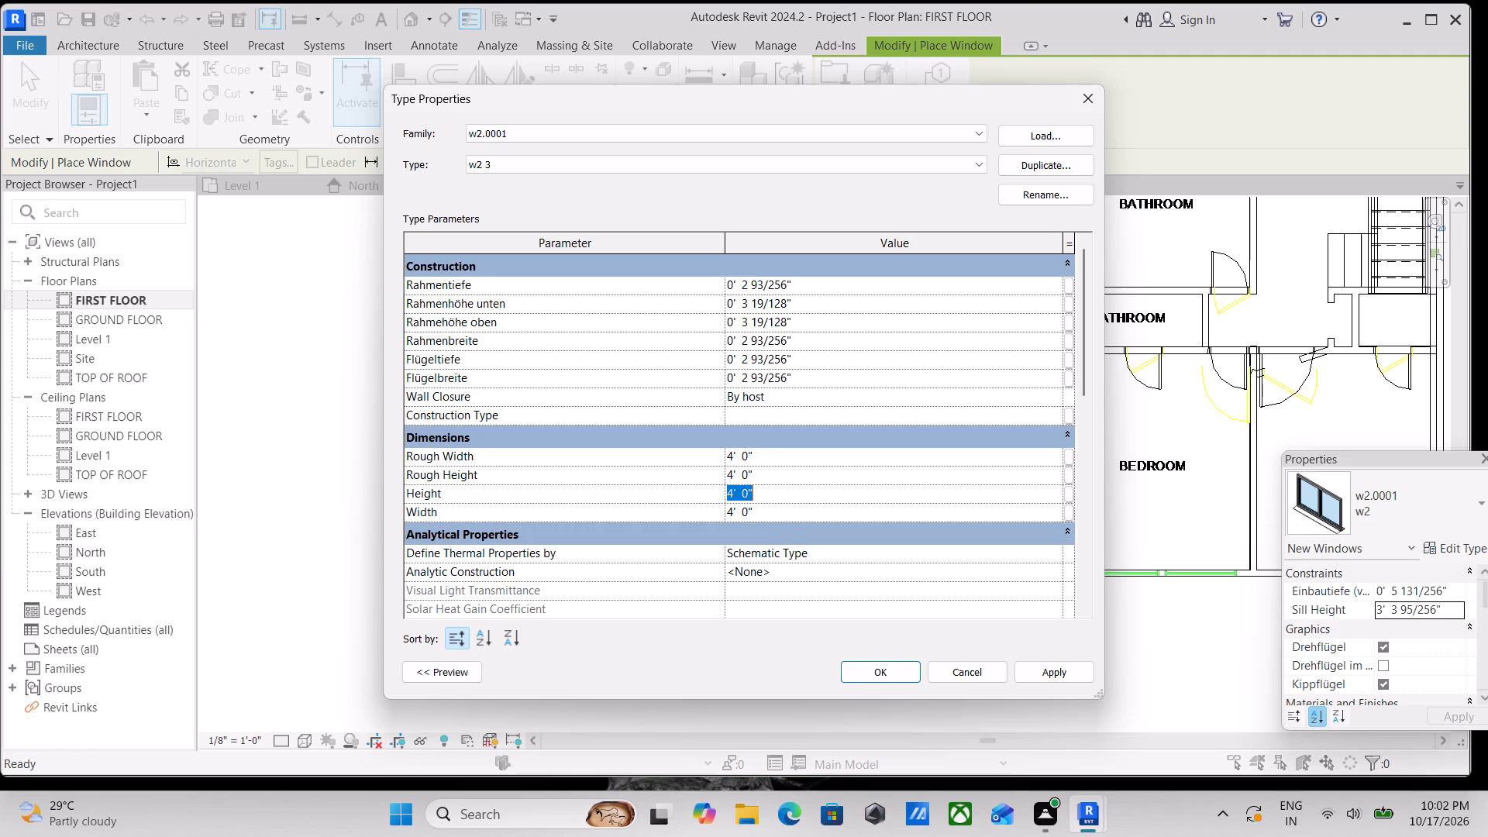
pyautogui.click(1076, 676)
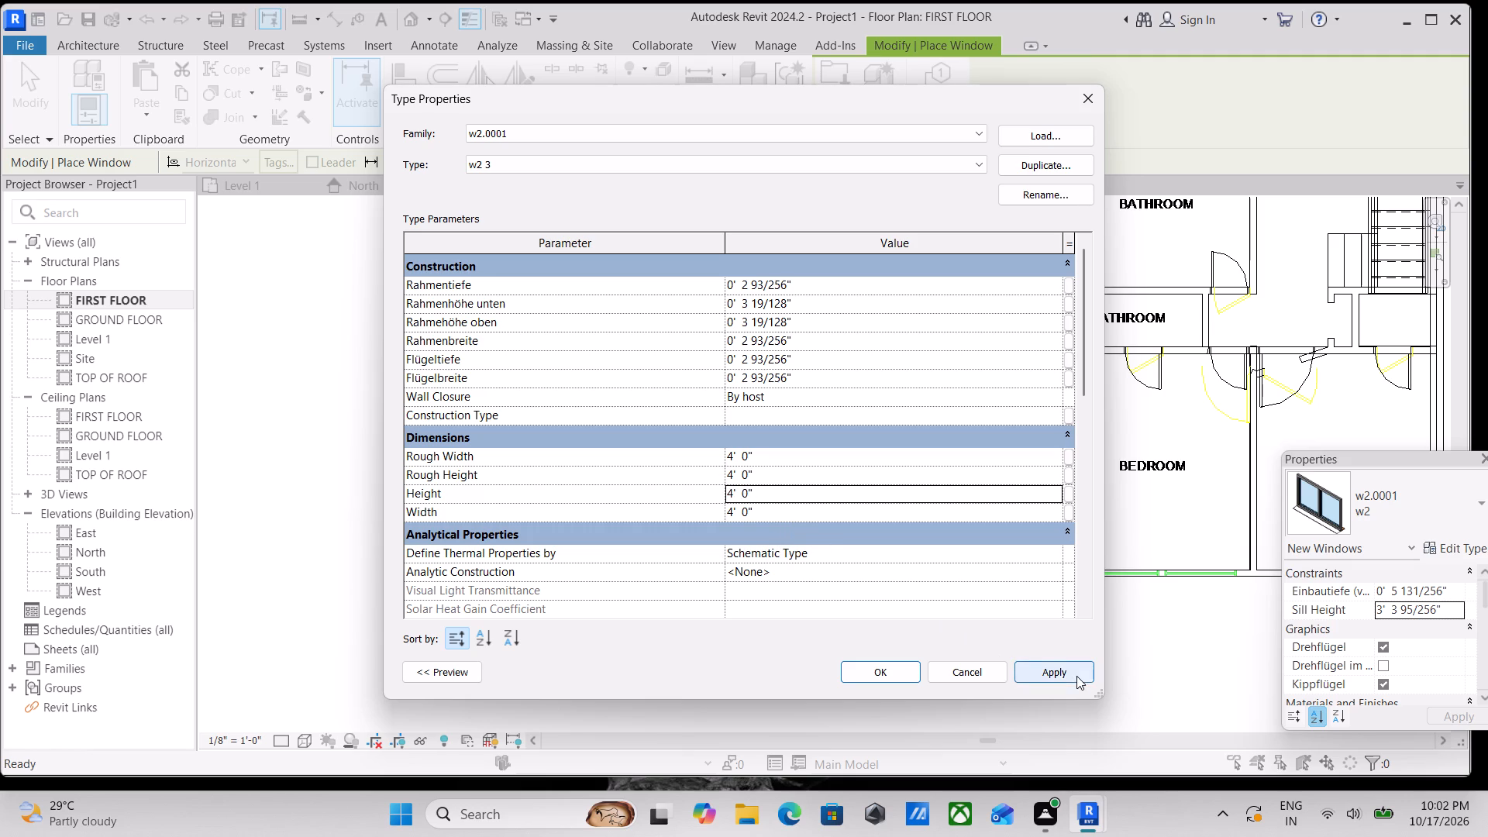
# Confirm the type properties of the w2 3 window.
pyautogui.click(881, 663)
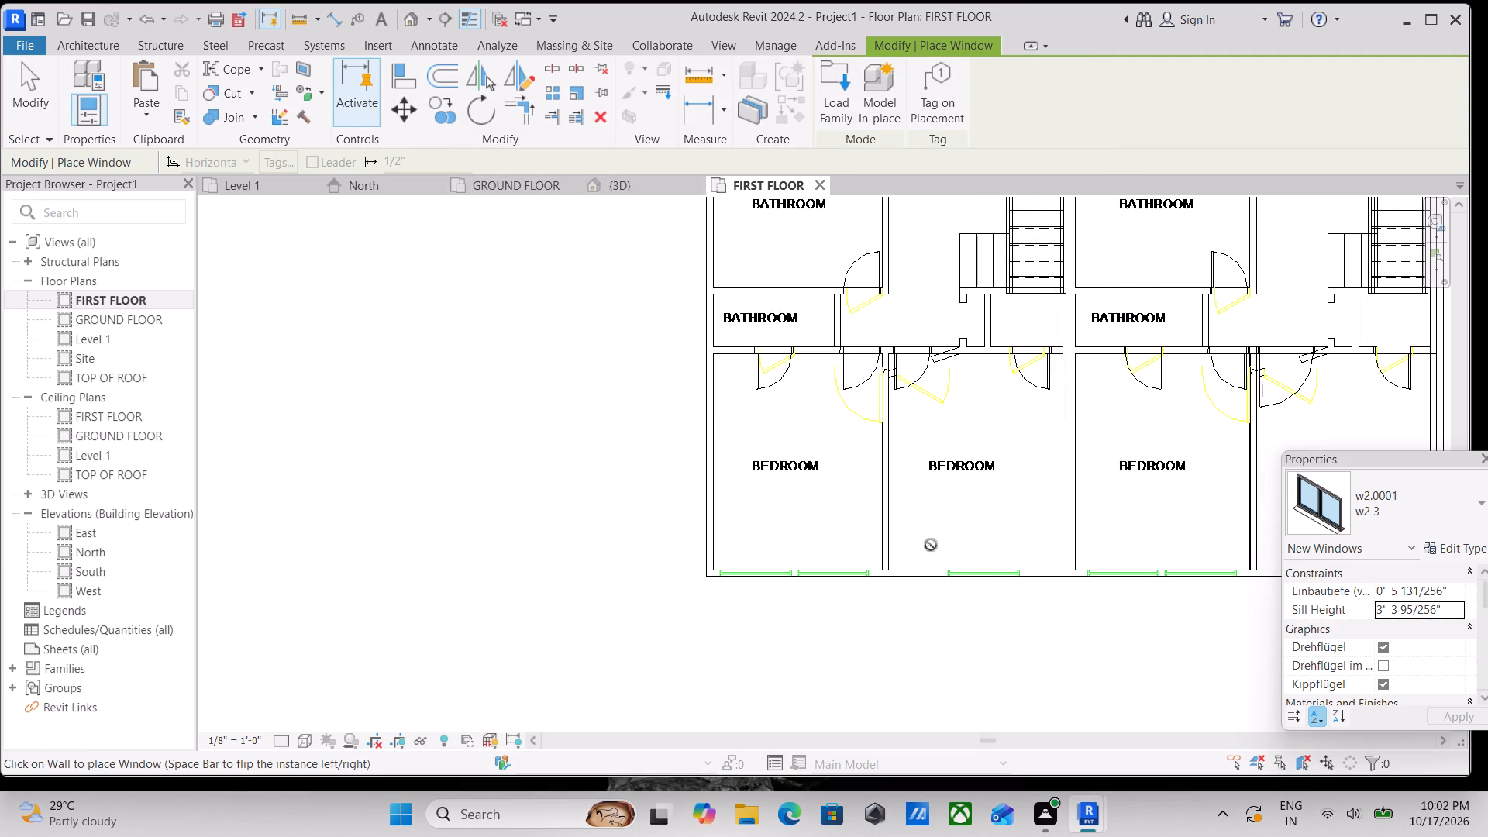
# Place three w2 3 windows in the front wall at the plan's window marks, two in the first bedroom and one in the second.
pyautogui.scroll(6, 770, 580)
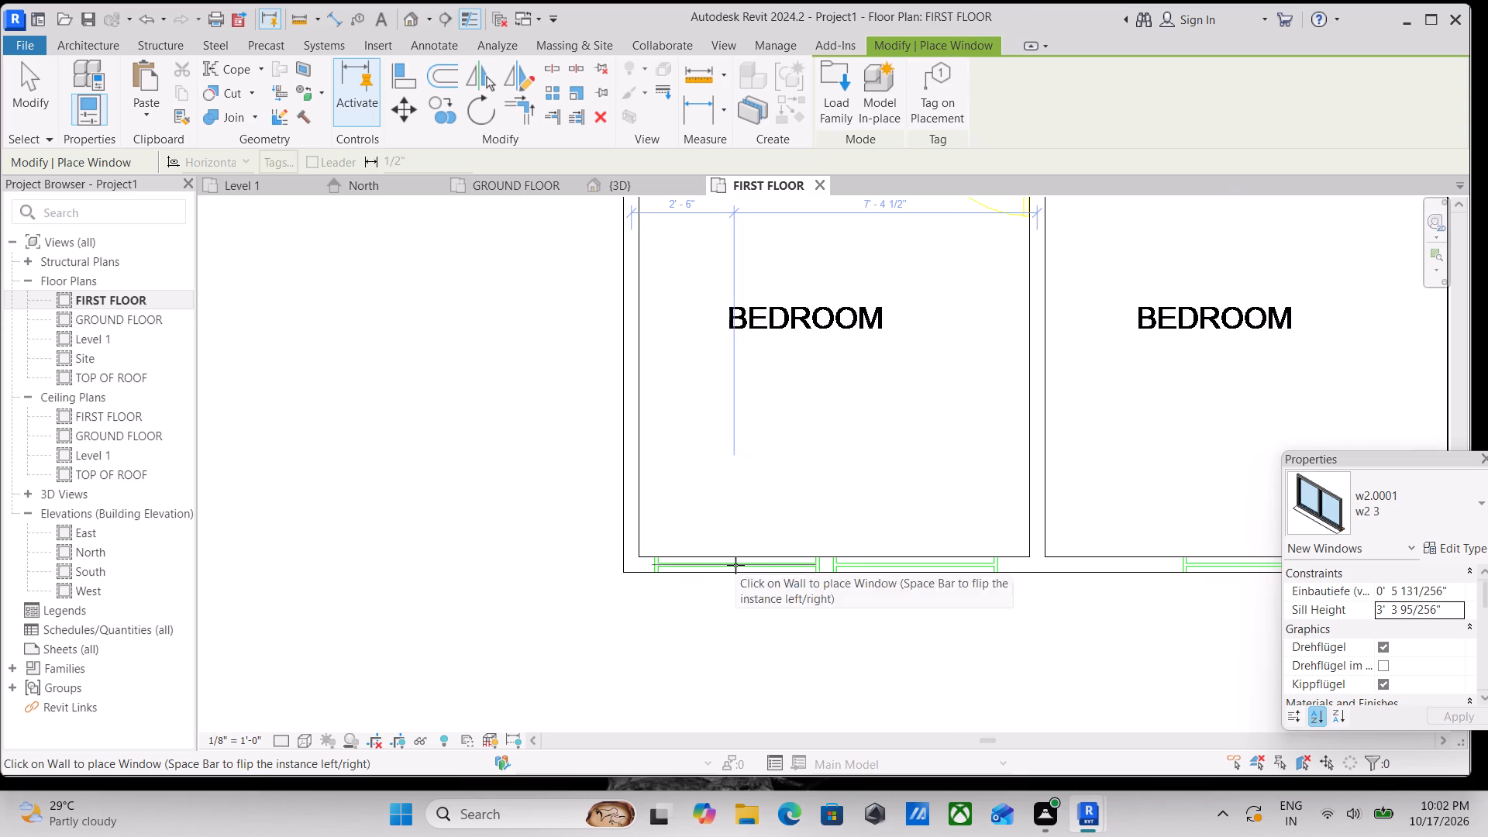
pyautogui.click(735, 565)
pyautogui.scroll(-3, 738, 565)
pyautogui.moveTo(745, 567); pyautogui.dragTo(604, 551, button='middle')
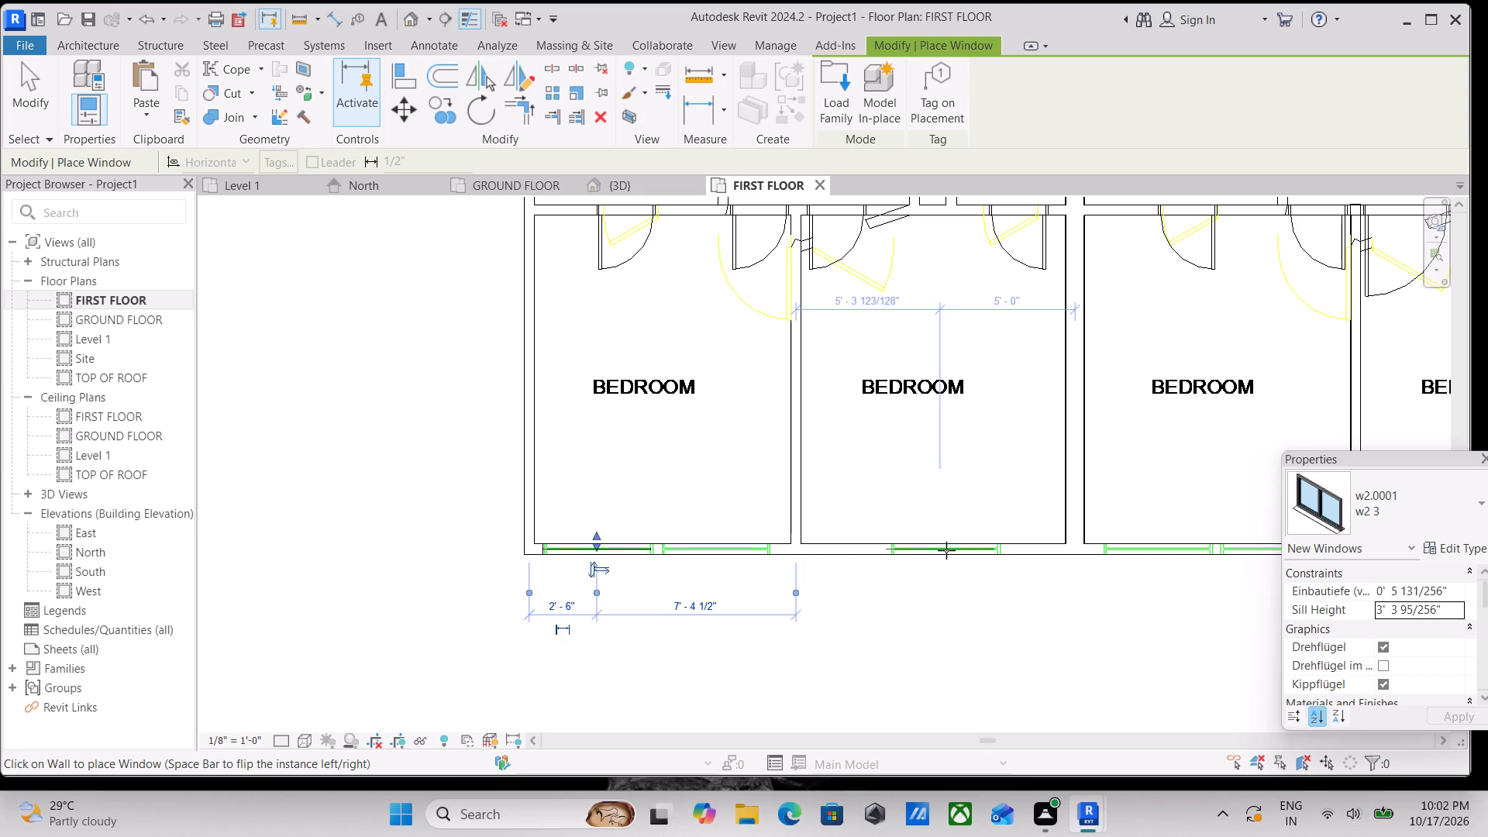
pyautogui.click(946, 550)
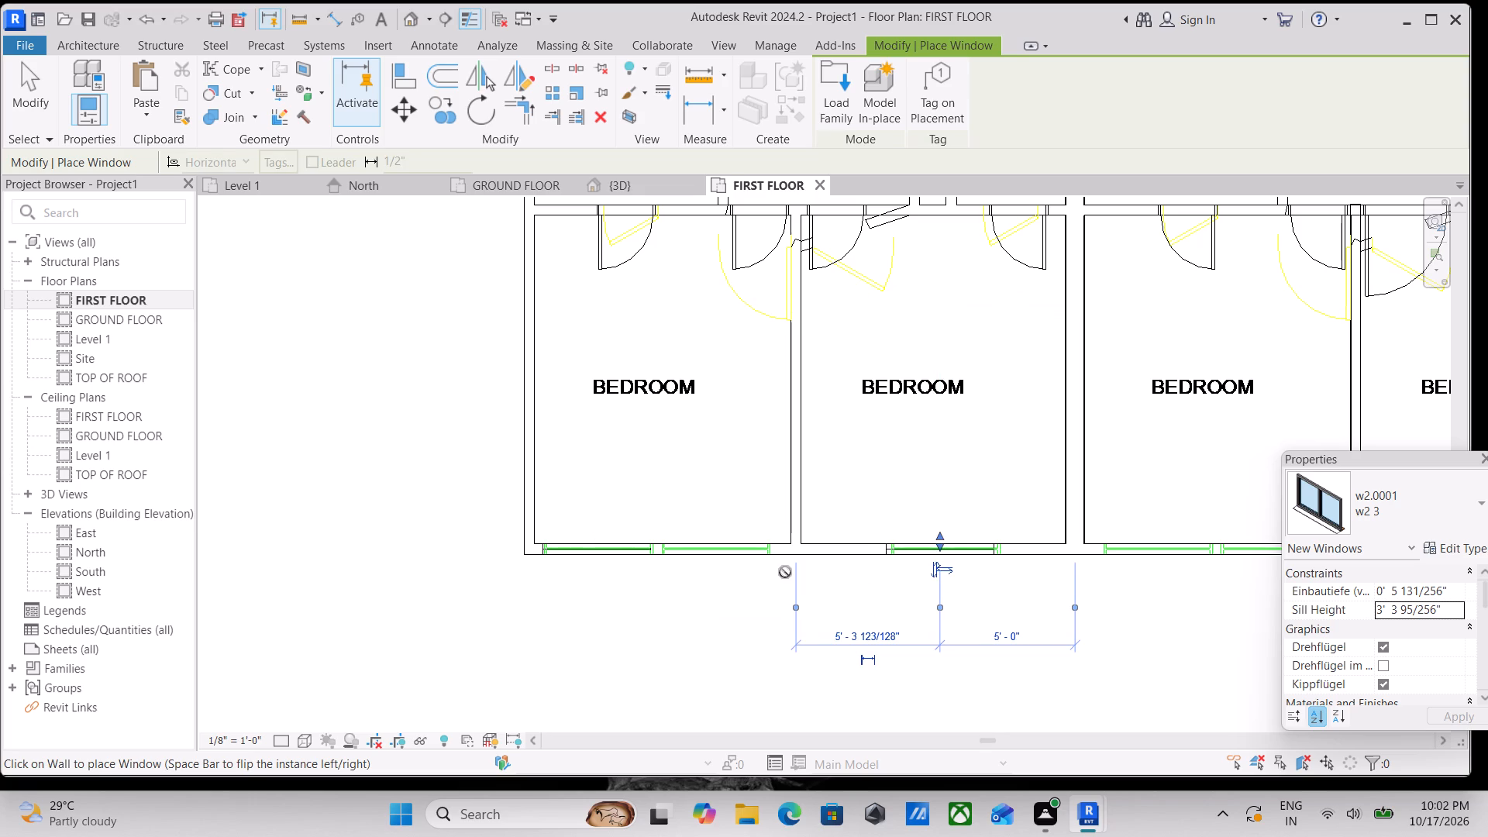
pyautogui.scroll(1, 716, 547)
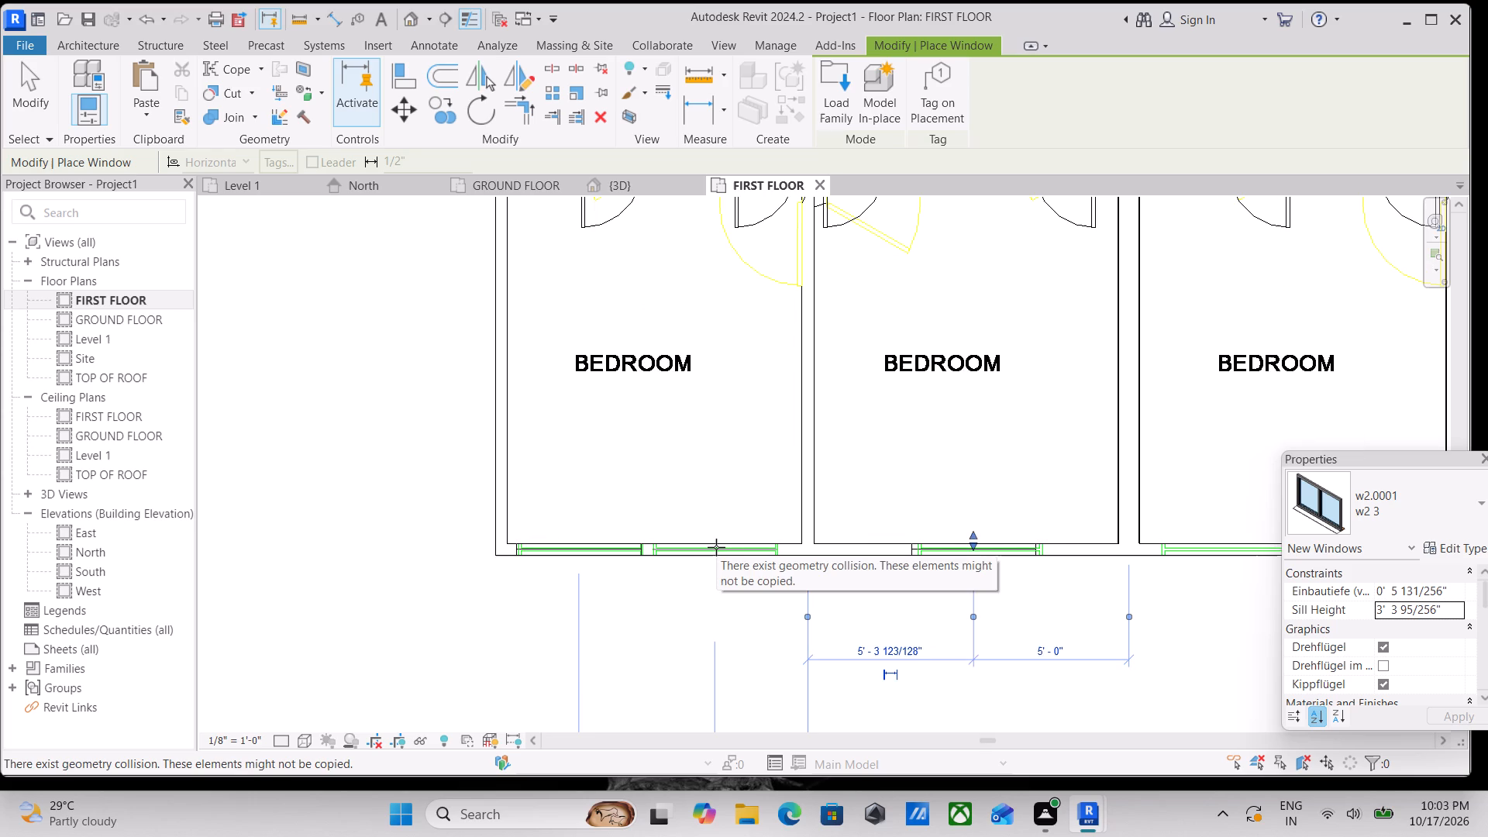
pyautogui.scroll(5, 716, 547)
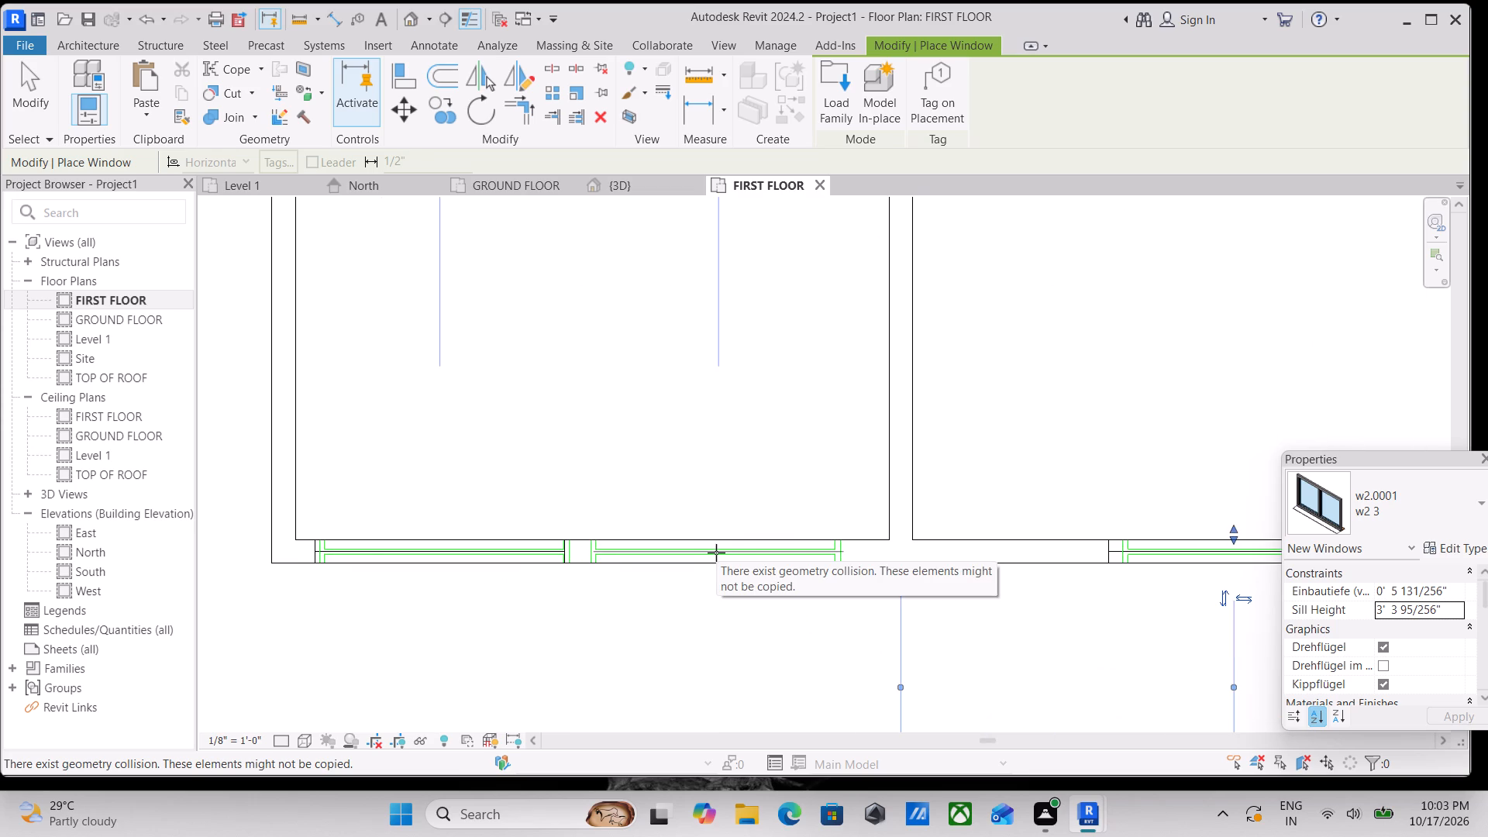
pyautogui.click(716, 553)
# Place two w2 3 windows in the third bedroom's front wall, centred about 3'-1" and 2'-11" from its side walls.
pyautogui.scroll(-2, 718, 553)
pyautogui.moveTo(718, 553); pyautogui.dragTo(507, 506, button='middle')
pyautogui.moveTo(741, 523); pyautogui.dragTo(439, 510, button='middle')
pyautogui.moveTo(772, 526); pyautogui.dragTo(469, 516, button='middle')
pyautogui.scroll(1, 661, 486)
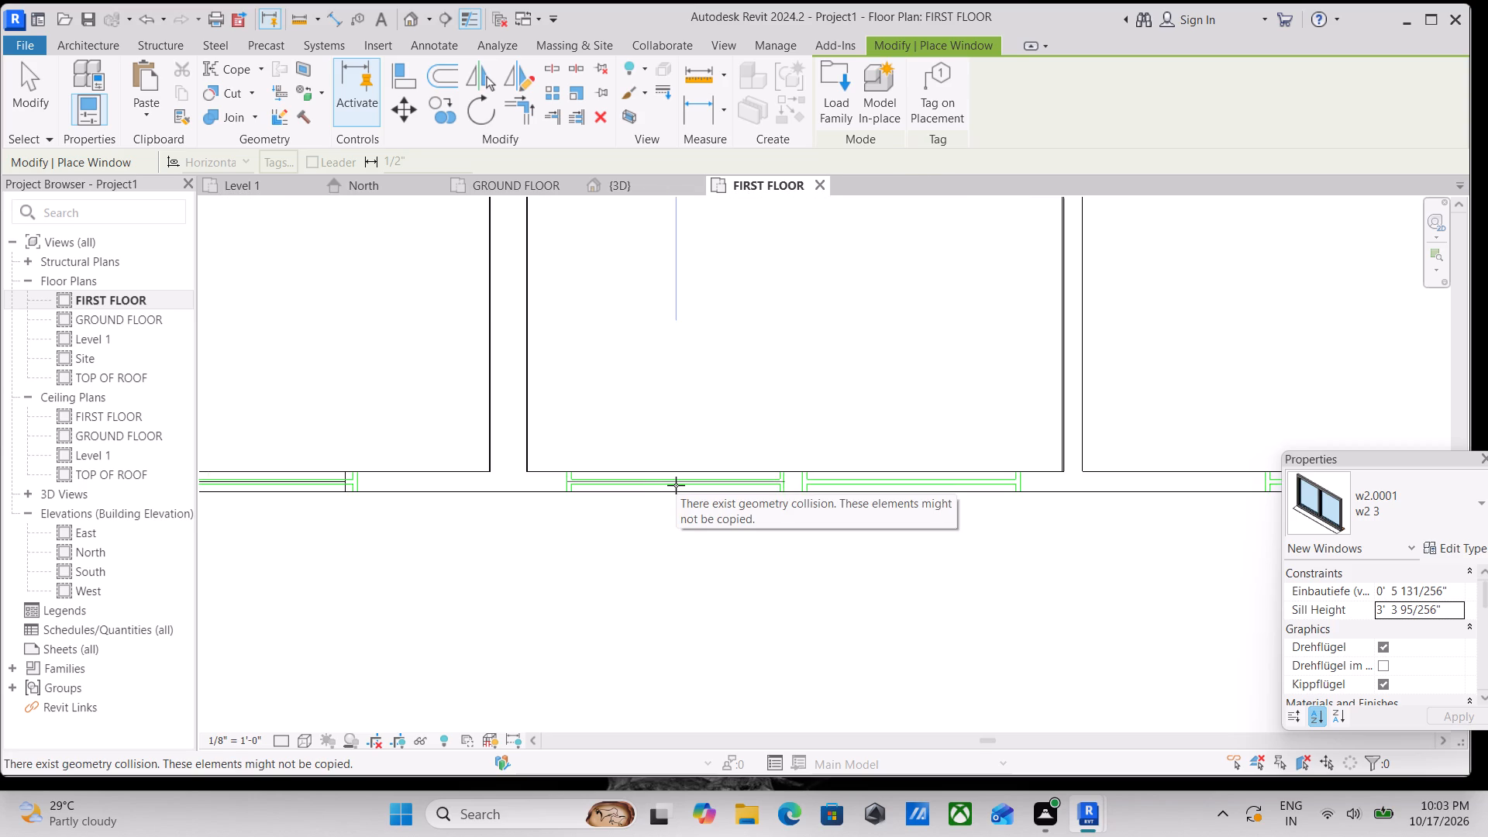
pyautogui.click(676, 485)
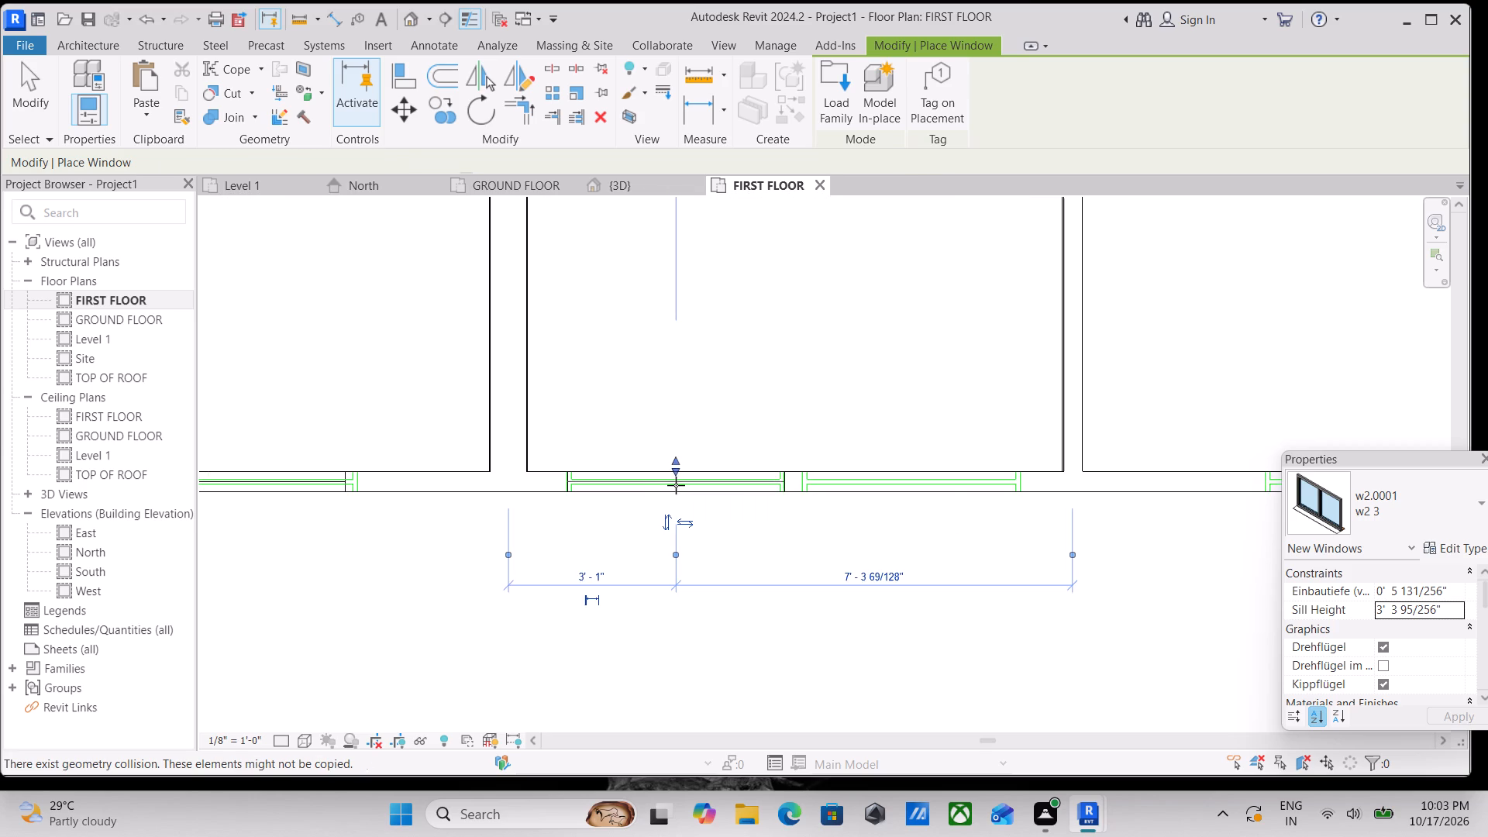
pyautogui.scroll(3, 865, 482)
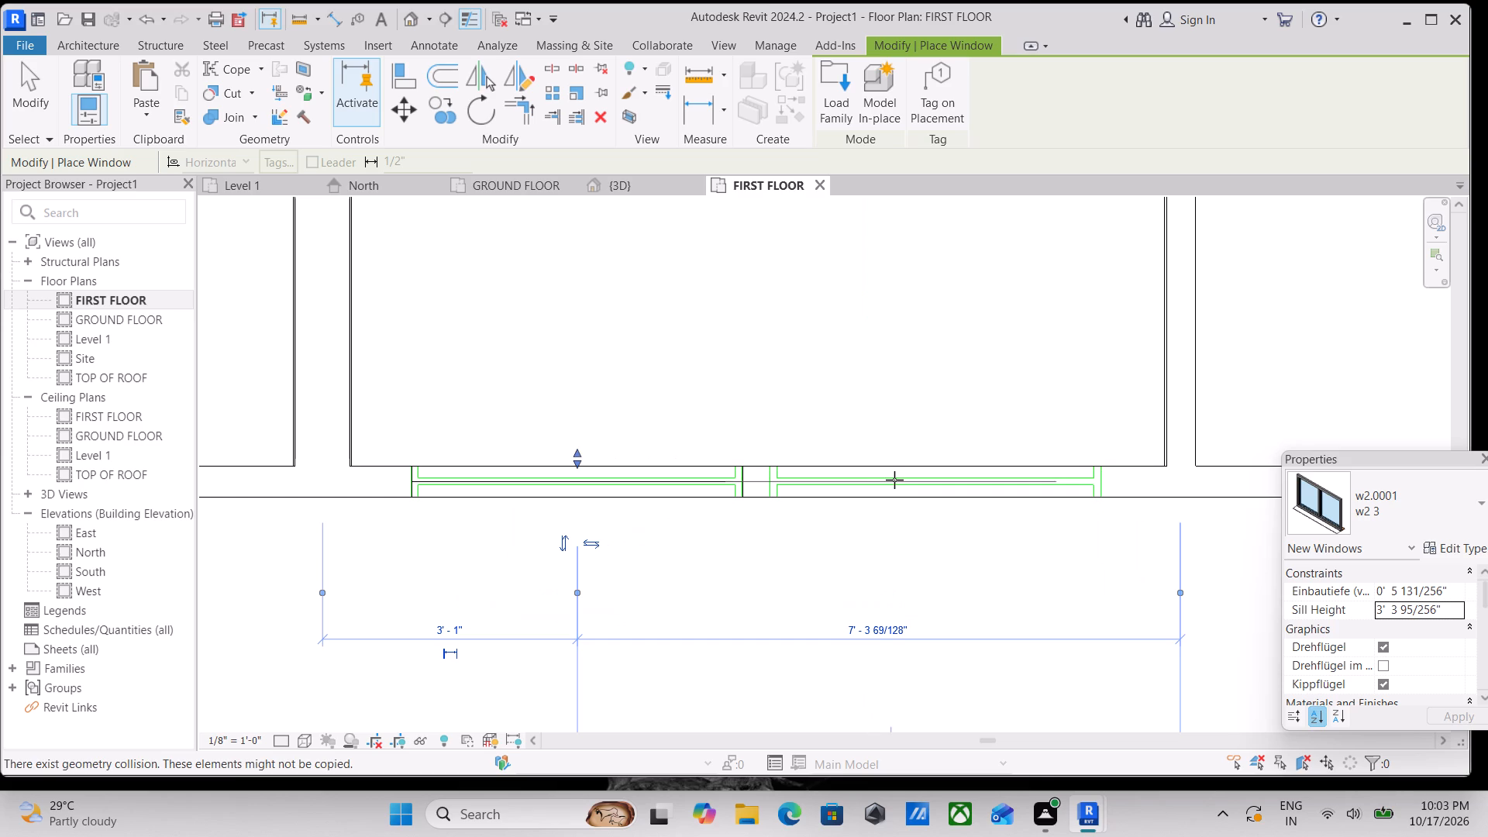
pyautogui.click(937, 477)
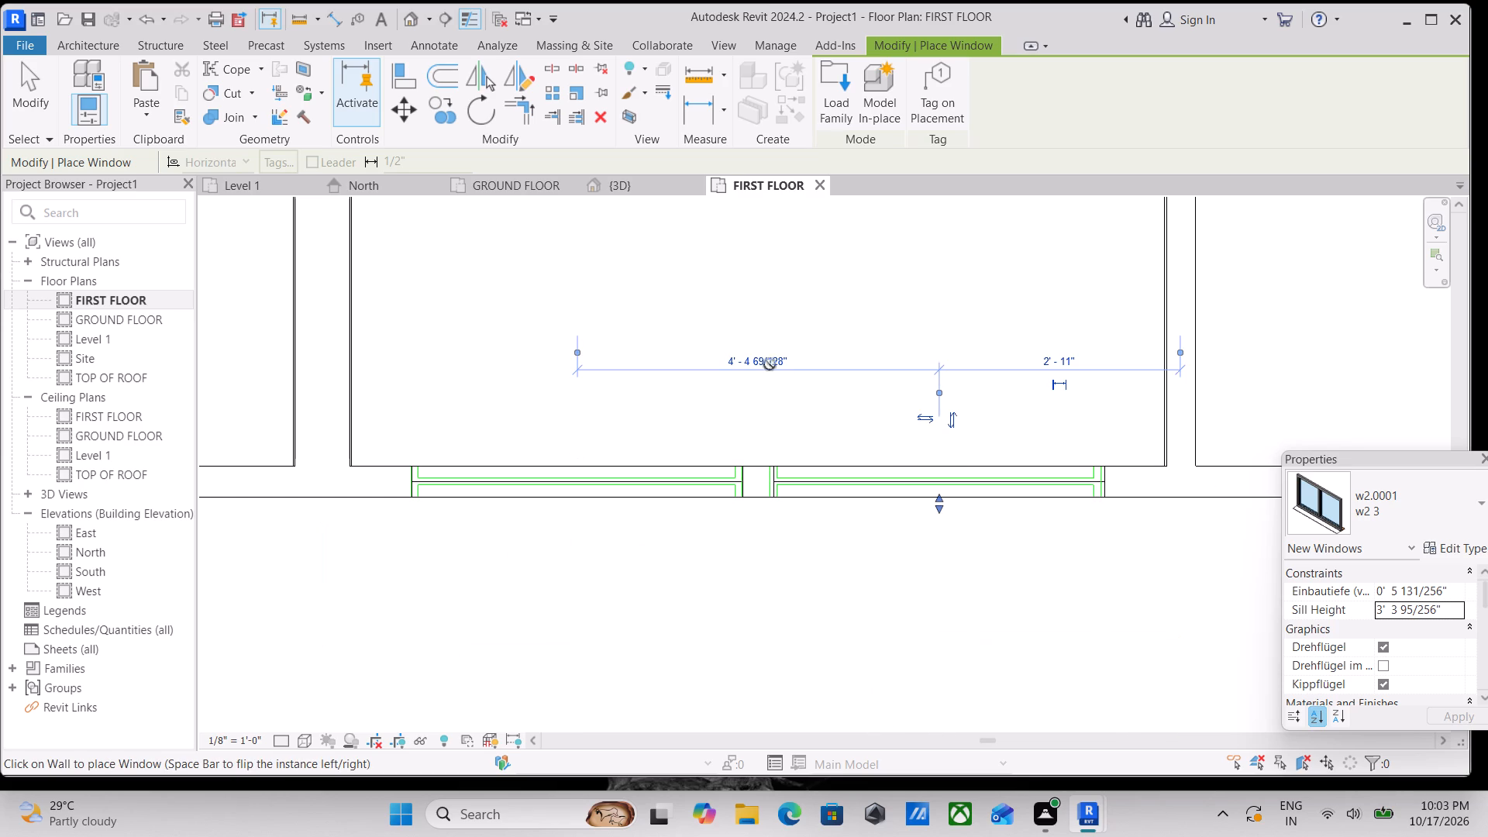
# Place a w2 3 window in each master bedroom's rear wall beside the PAN, centred about 2'-8" and 2'-7" from the closet wall.
pyautogui.scroll(-8, 735, 489)
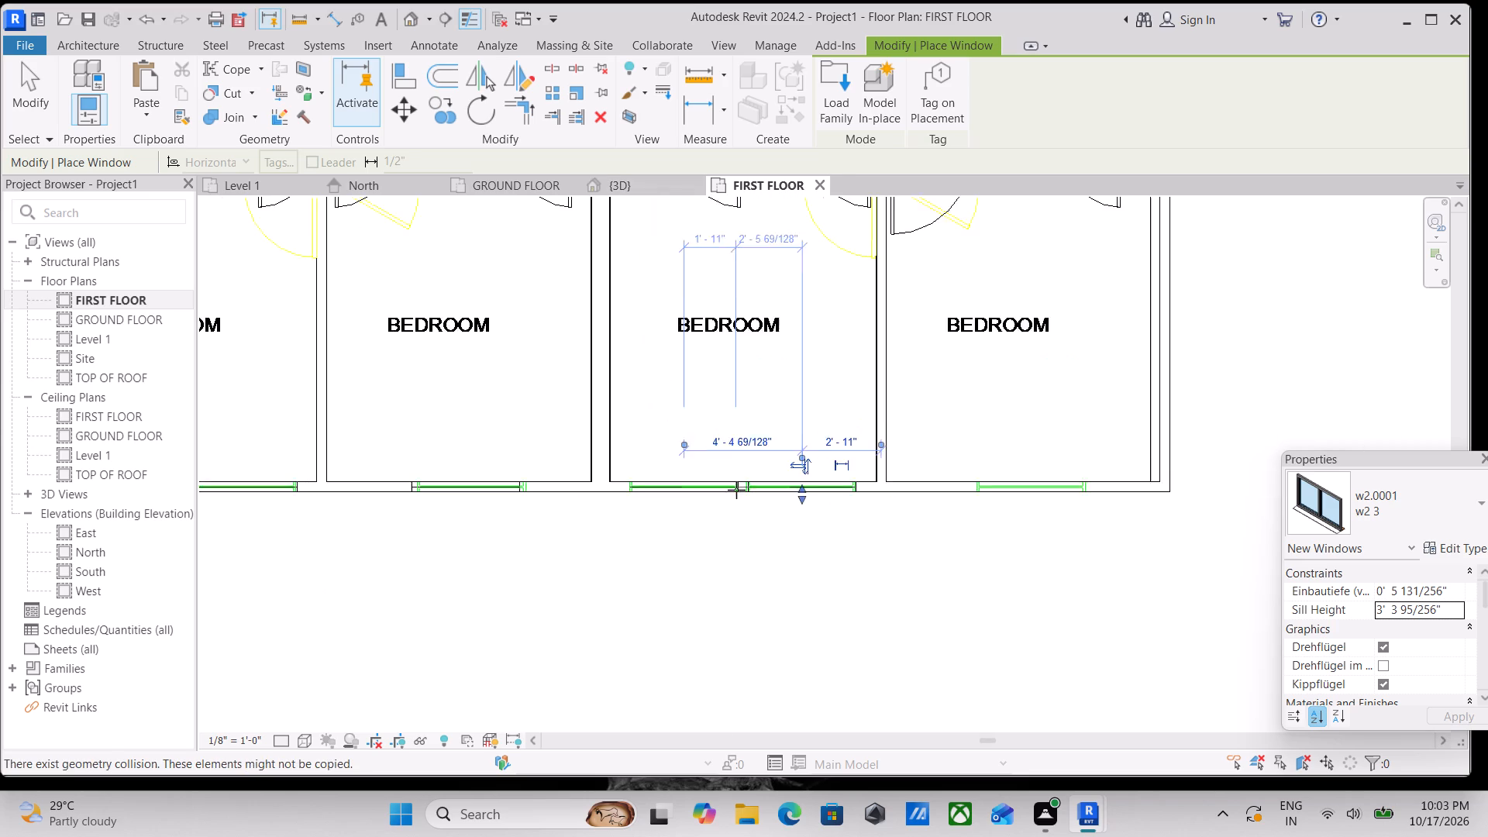
pyautogui.moveTo(736, 490); pyautogui.dragTo(799, 739, button='middle')
pyautogui.scroll(-3, 817, 414)
pyautogui.moveTo(818, 464); pyautogui.dragTo(864, 706, button='middle')
pyautogui.moveTo(852, 379); pyautogui.dragTo(887, 684, button='middle')
pyautogui.moveTo(871, 415); pyautogui.dragTo(894, 544, button='middle')
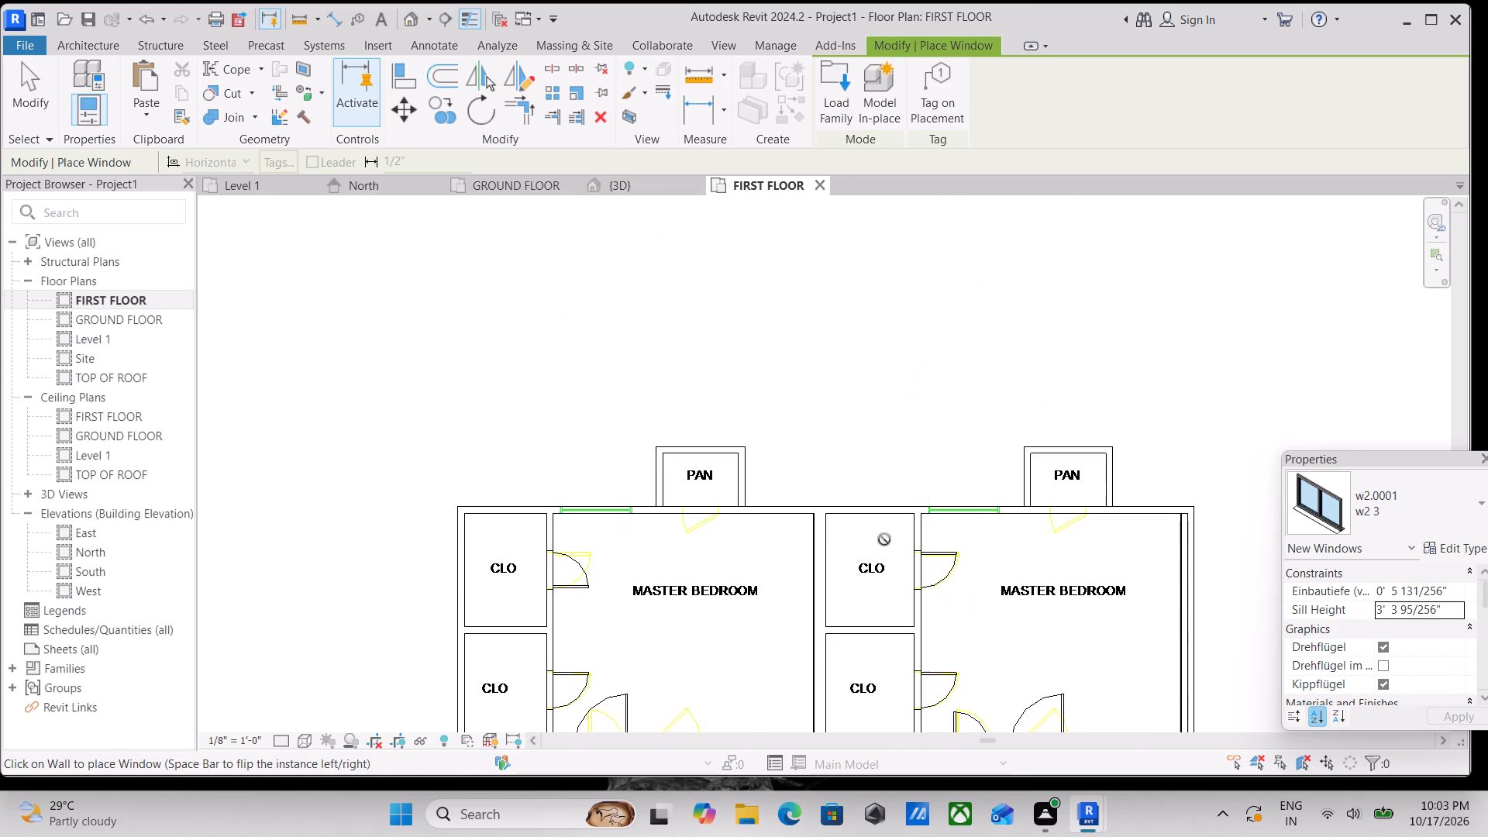
pyautogui.scroll(6, 583, 510)
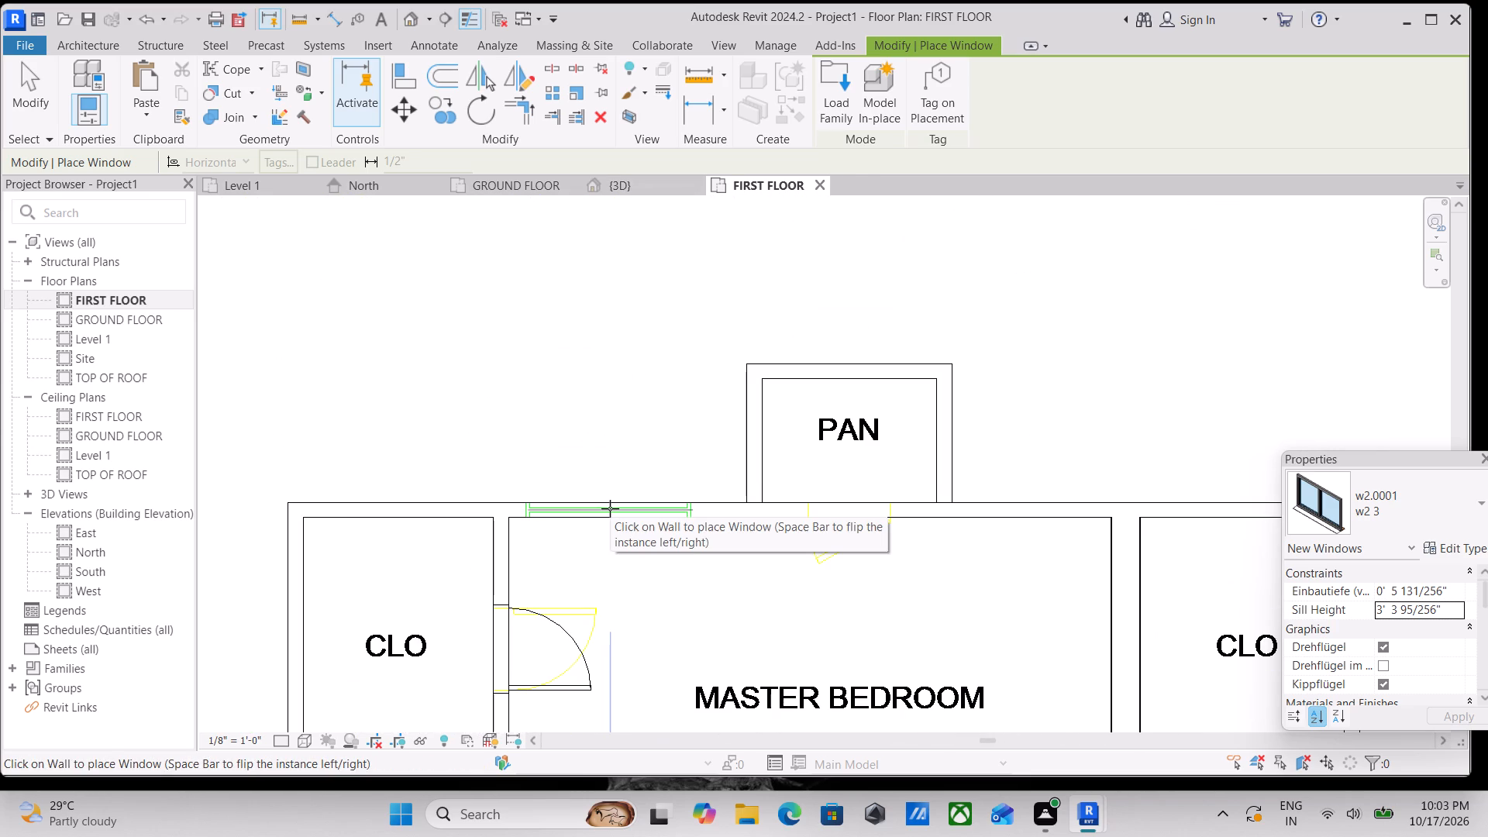
pyautogui.click(610, 508)
pyautogui.scroll(-3, 610, 508)
pyautogui.moveTo(610, 508); pyautogui.dragTo(267, 501, button='middle')
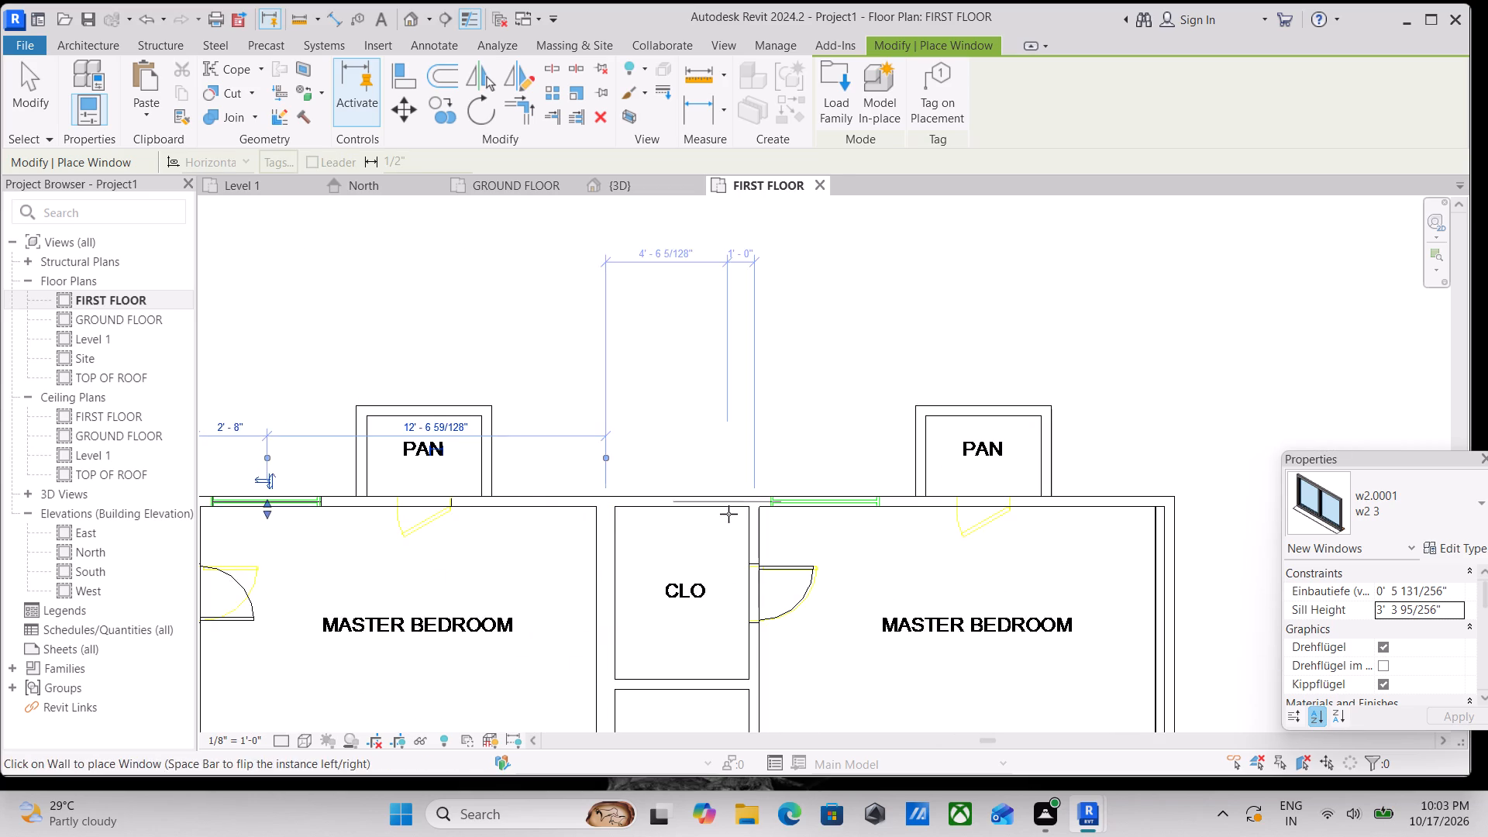
pyautogui.moveTo(728, 514); pyautogui.dragTo(585, 520, button='middle')
pyautogui.scroll(6, 692, 508)
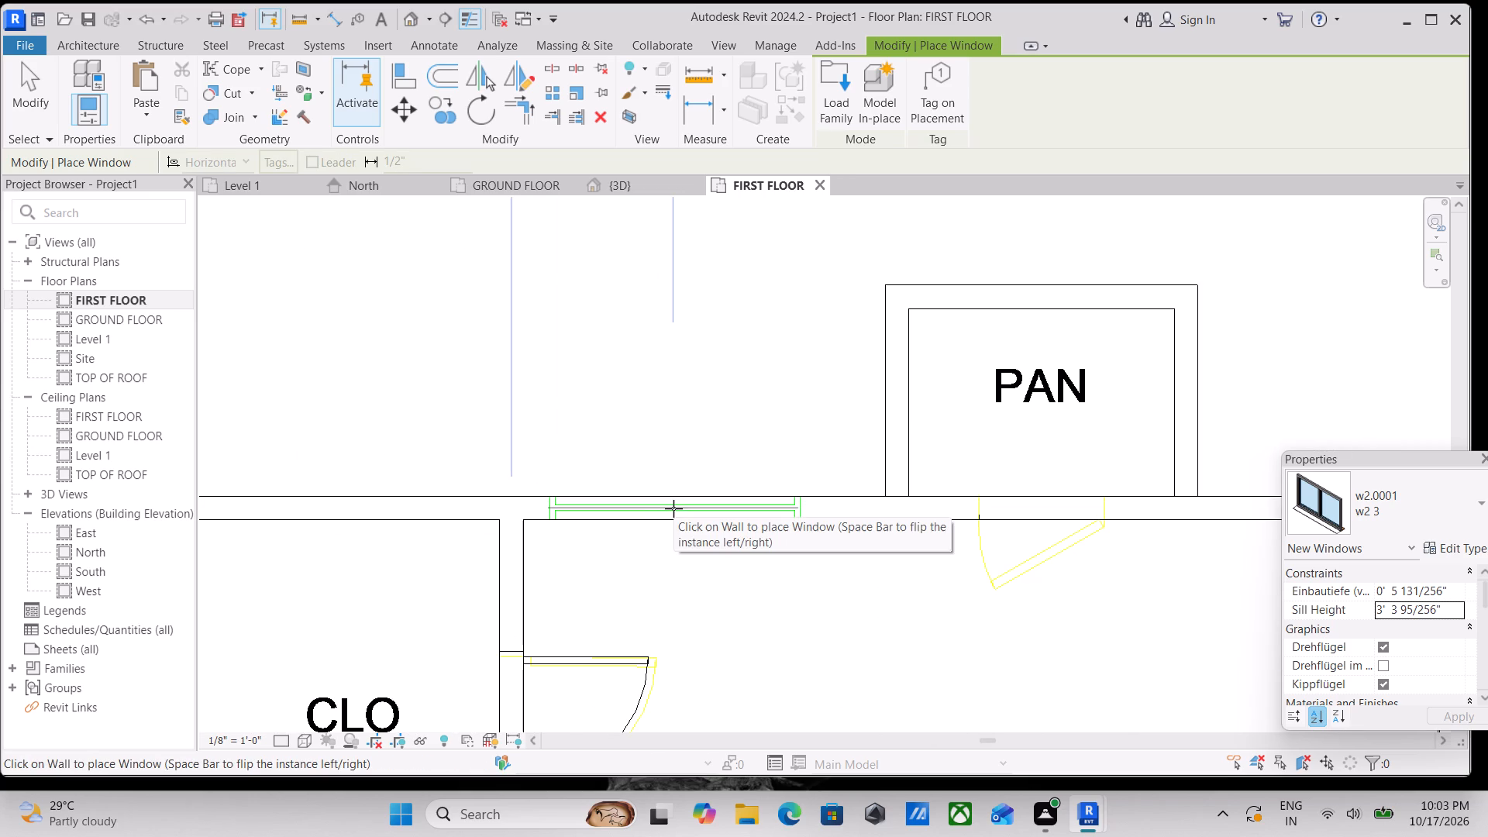
pyautogui.click(673, 508)
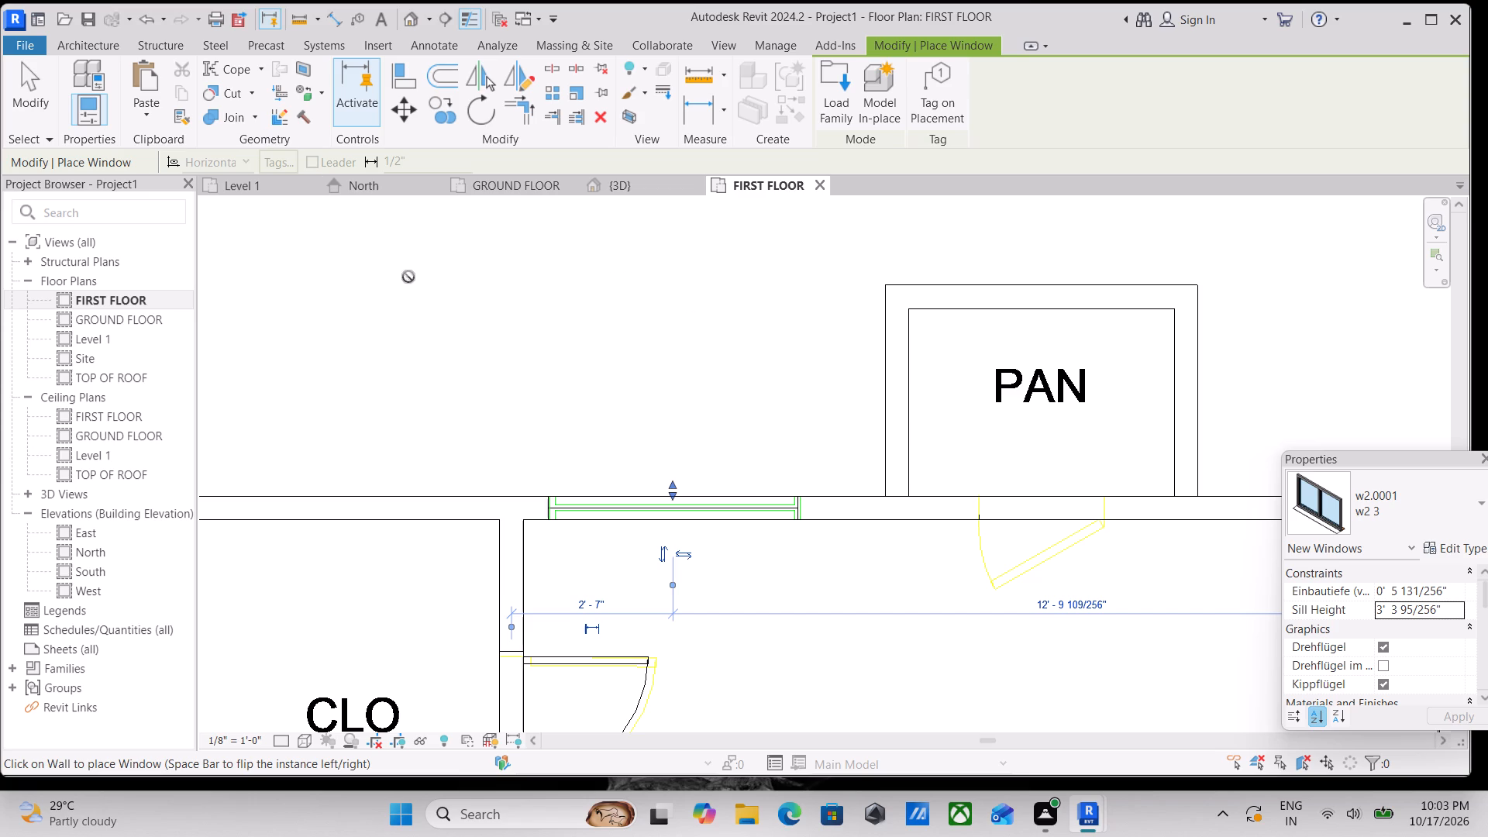
# Inspect the newly placed windows on the front facade in the 3D view and end window placement.
pyautogui.click(646, 189)
pyautogui.scroll(-4, 714, 357)
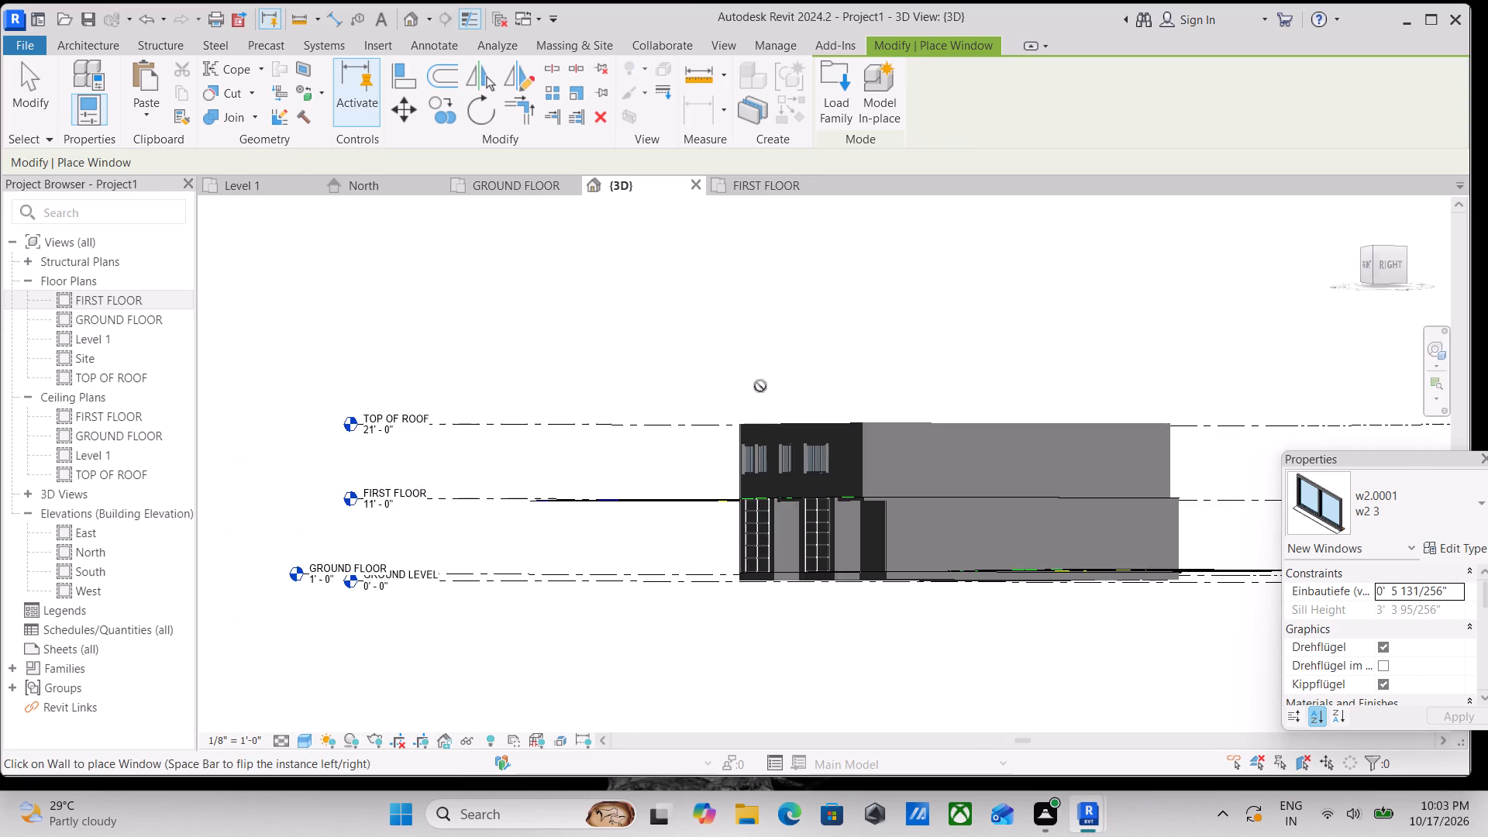
pyautogui.scroll(-2, 814, 465)
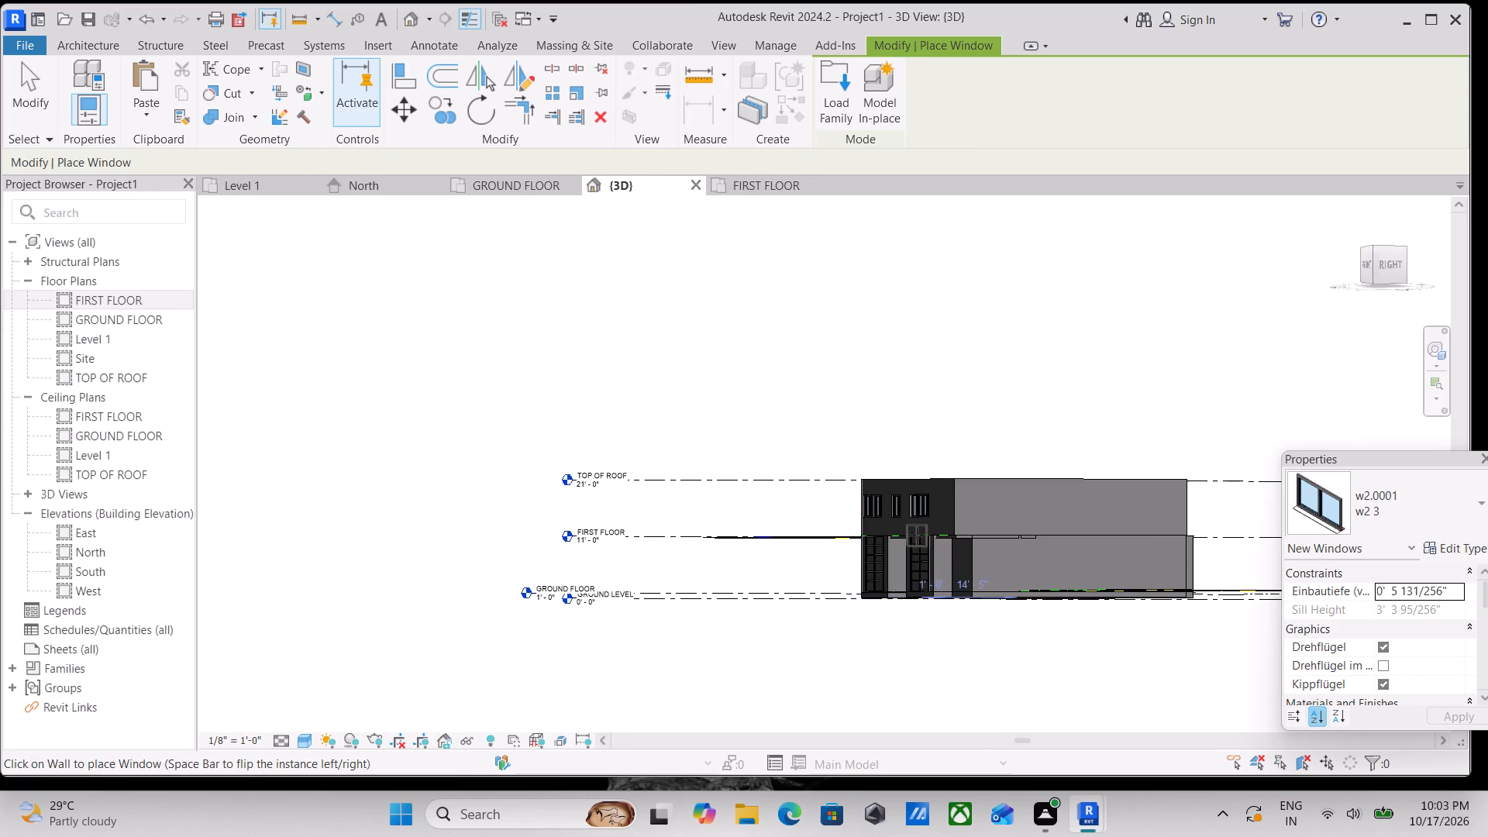
pyautogui.keyDown('shift'); pyautogui.moveTo(912, 538); pyautogui.dragTo(1117, 594, button='middle'); pyautogui.keyUp('shift')
pyautogui.keyDown('shift'); pyautogui.moveTo(1048, 577); pyautogui.dragTo(1079, 563, button='middle'); pyautogui.keyUp('shift')
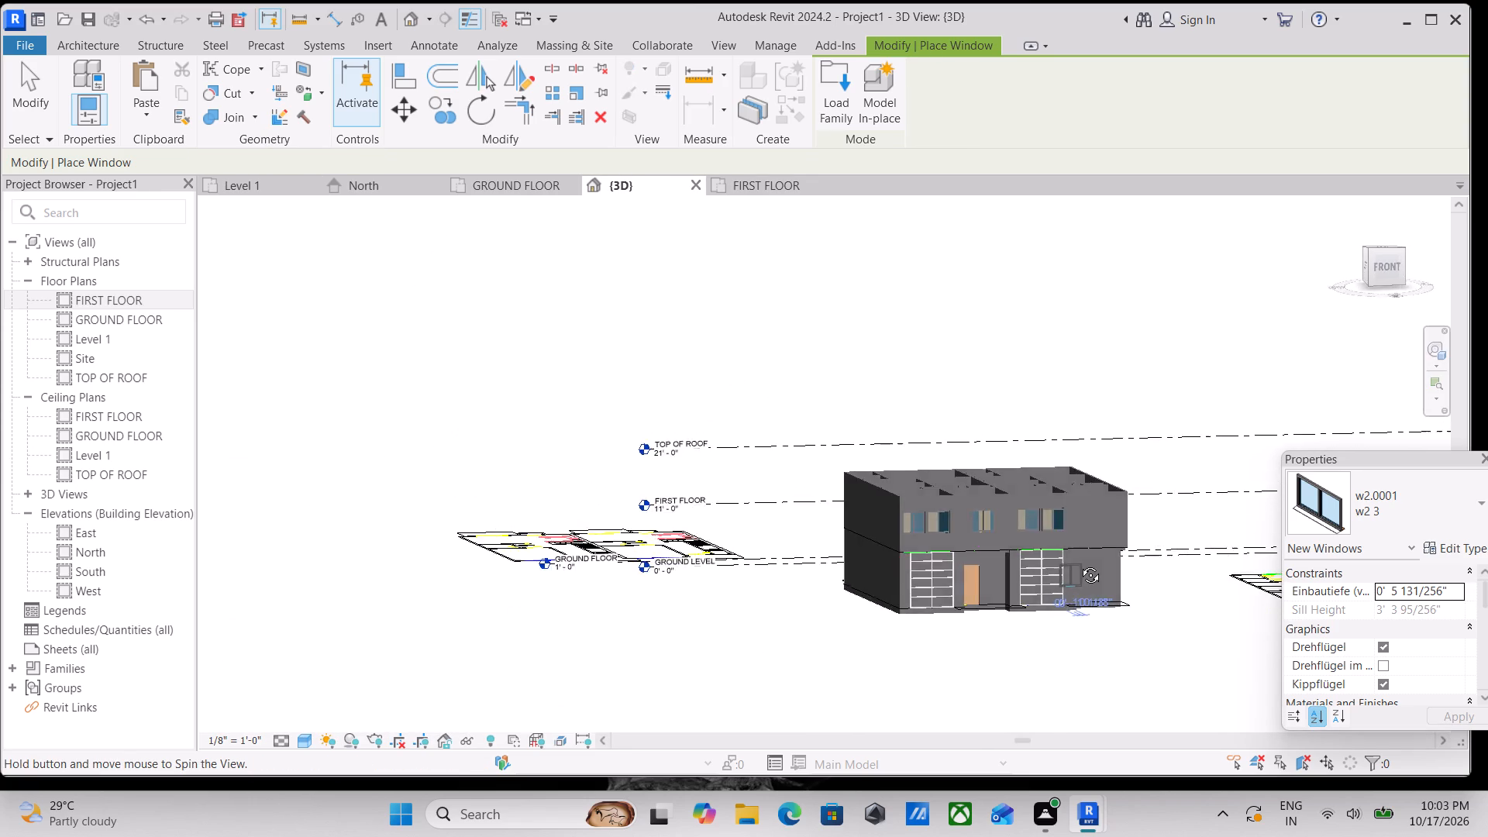
pyautogui.keyDown('shift'); pyautogui.moveTo(1079, 563); pyautogui.dragTo(1013, 592, button='middle'); pyautogui.keyUp('shift')
pyautogui.scroll(3, 947, 568)
pyautogui.scroll(2, 784, 492)
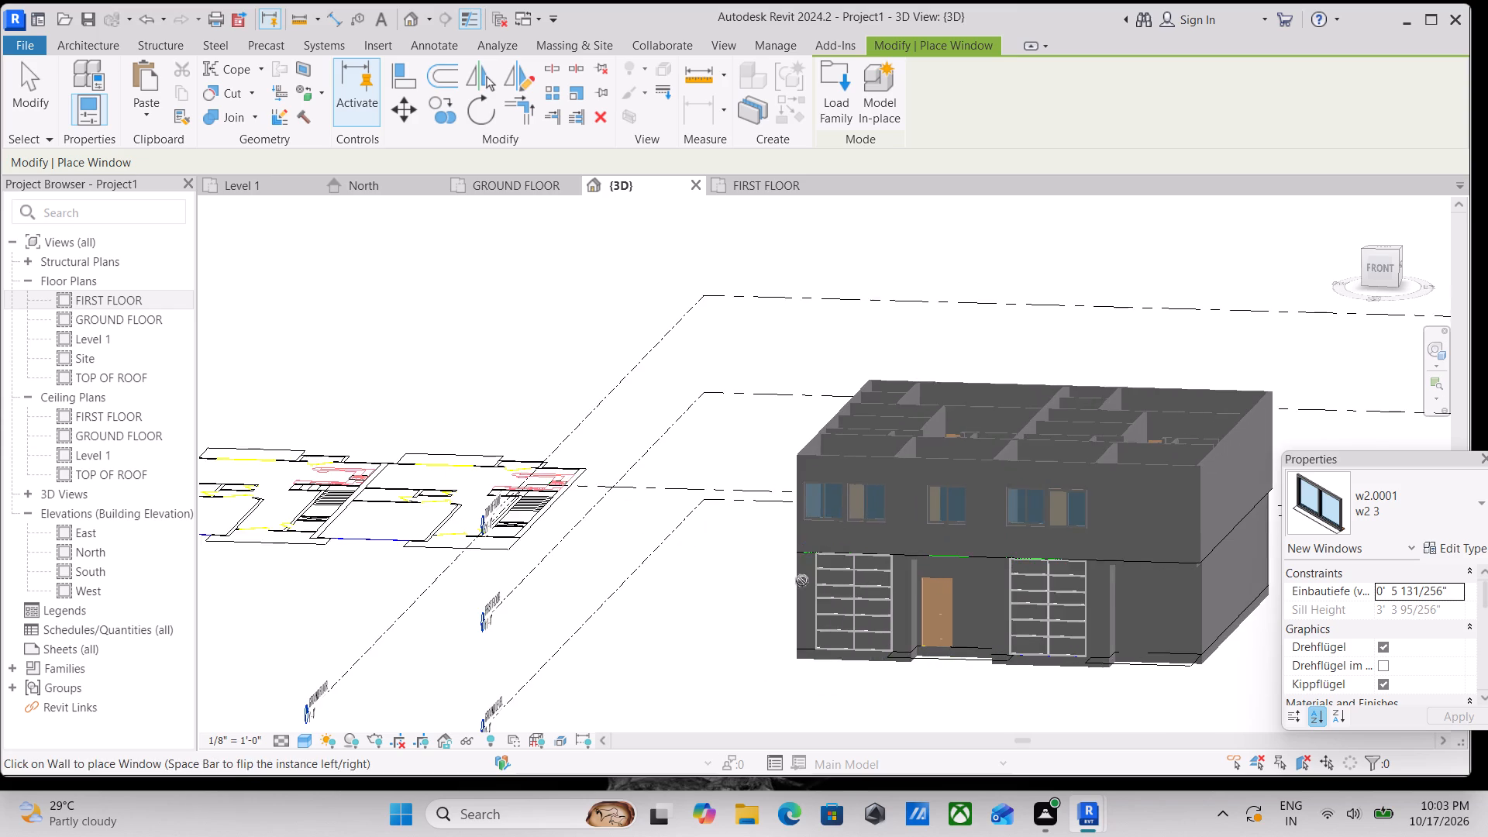
pyautogui.scroll(3, 810, 585)
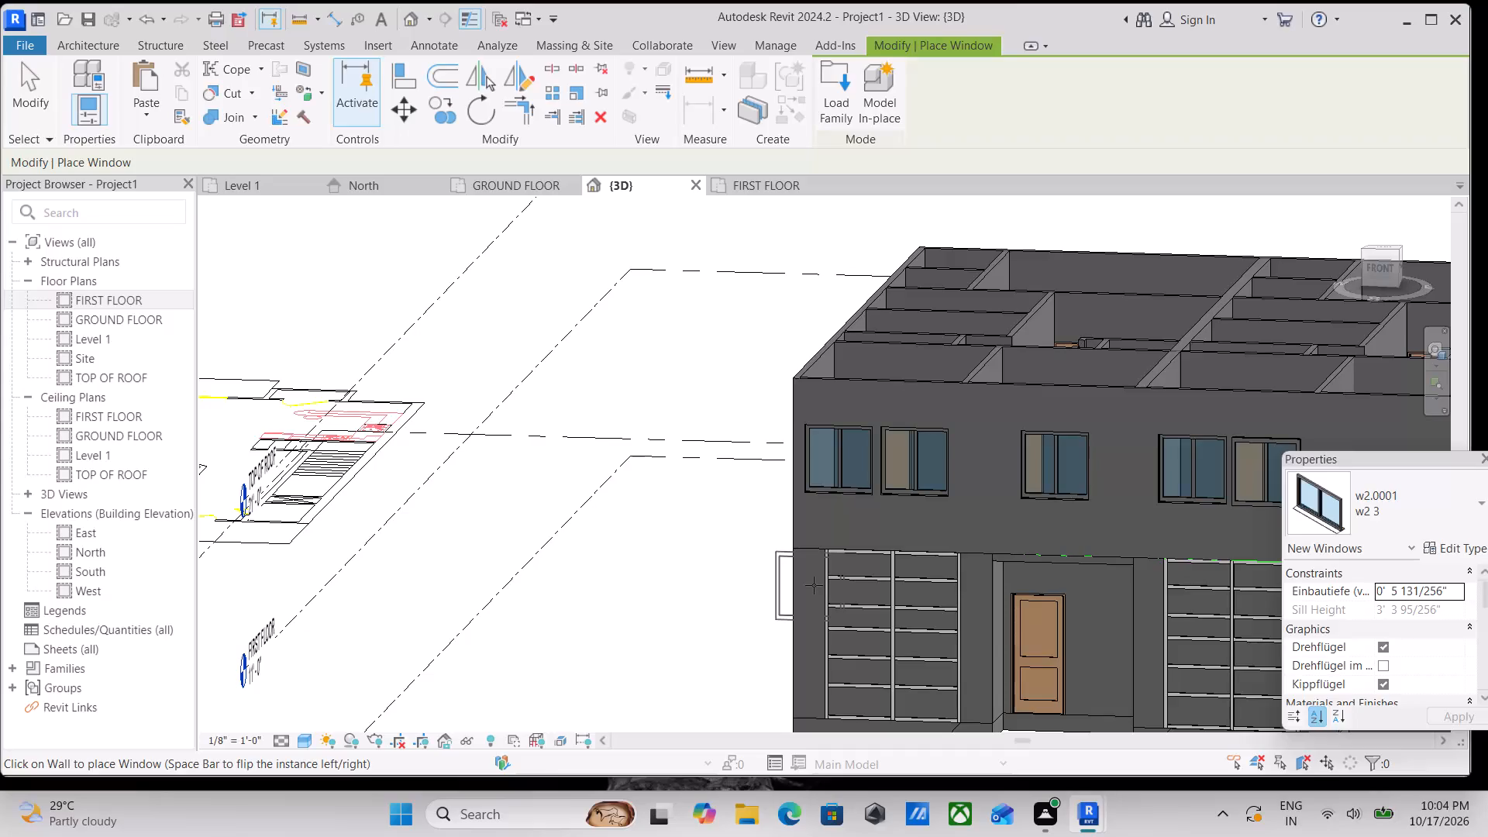
pyautogui.scroll(-3, 1073, 294)
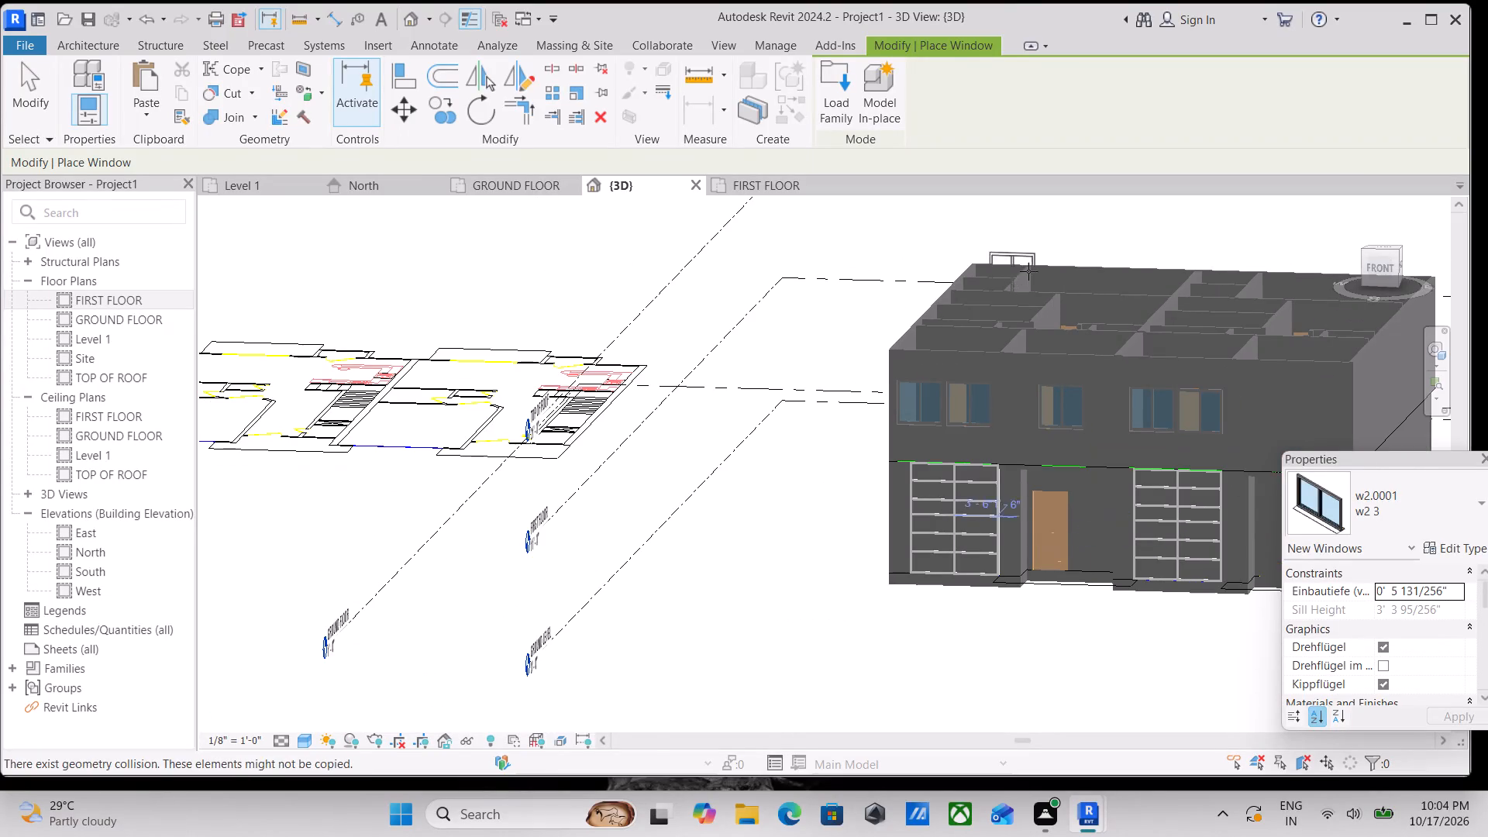
pyautogui.scroll(2, 1014, 493)
pyautogui.press('Escape')
pyautogui.press('Escape')
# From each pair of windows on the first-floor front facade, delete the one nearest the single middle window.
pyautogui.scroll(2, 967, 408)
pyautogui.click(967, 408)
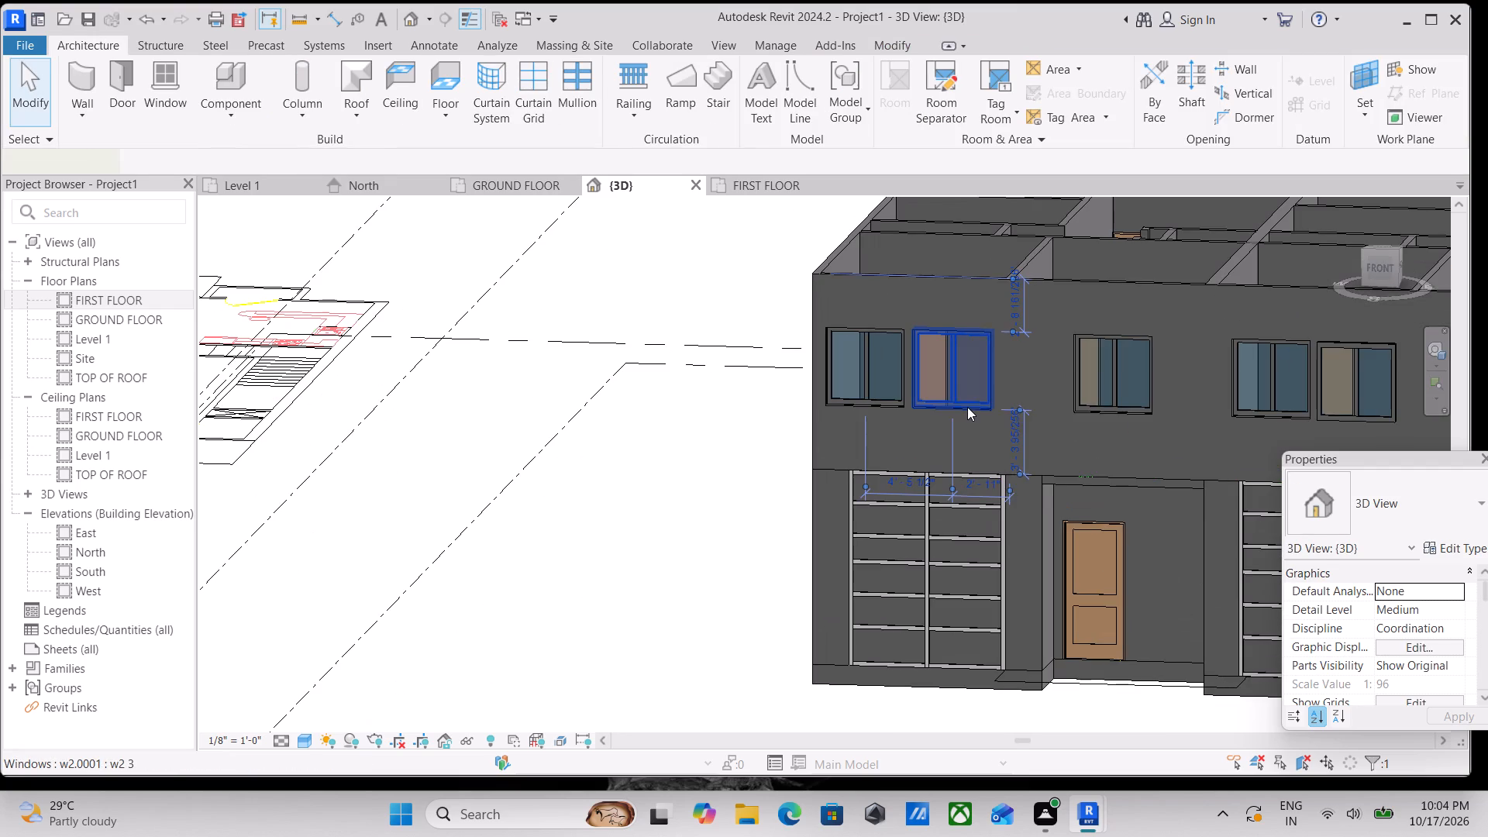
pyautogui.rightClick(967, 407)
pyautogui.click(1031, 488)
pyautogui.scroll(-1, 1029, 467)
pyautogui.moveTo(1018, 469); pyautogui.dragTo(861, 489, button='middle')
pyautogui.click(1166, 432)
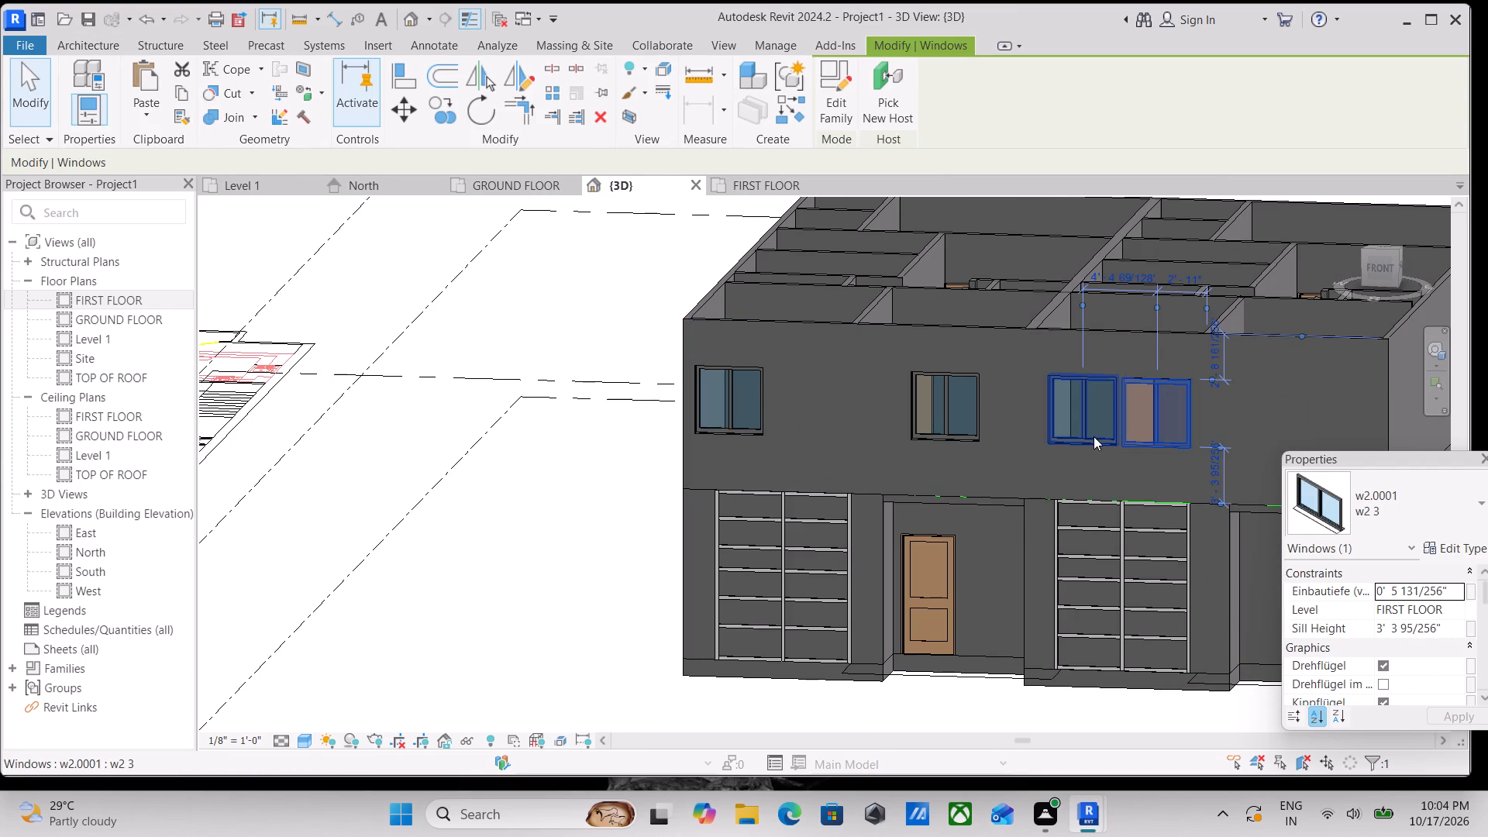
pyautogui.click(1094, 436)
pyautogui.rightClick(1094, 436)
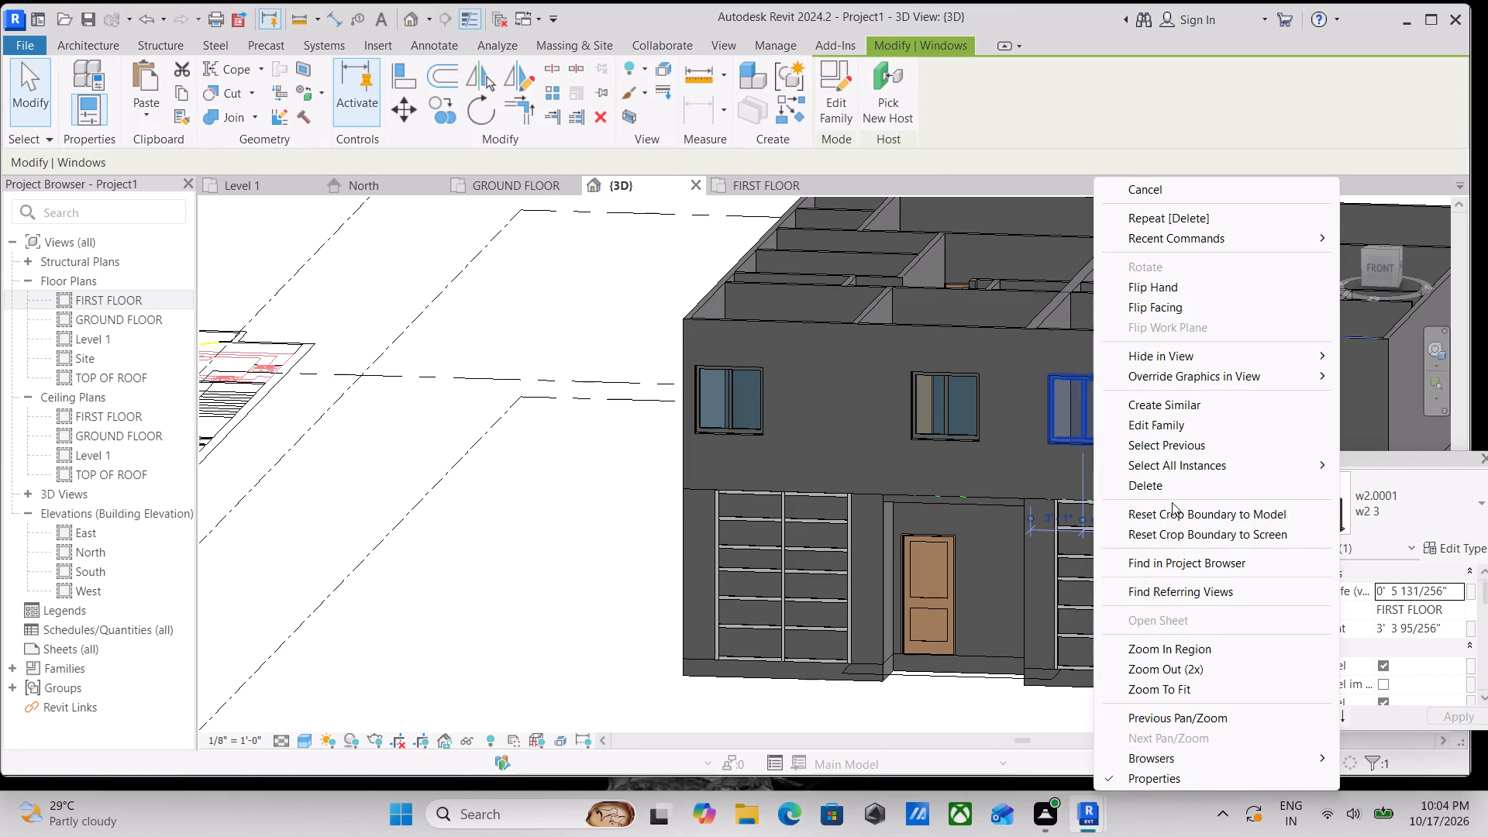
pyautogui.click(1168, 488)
# Delete the first floor's front exterior wall, working from the top of the 3D model.
pyautogui.scroll(-2, 1127, 479)
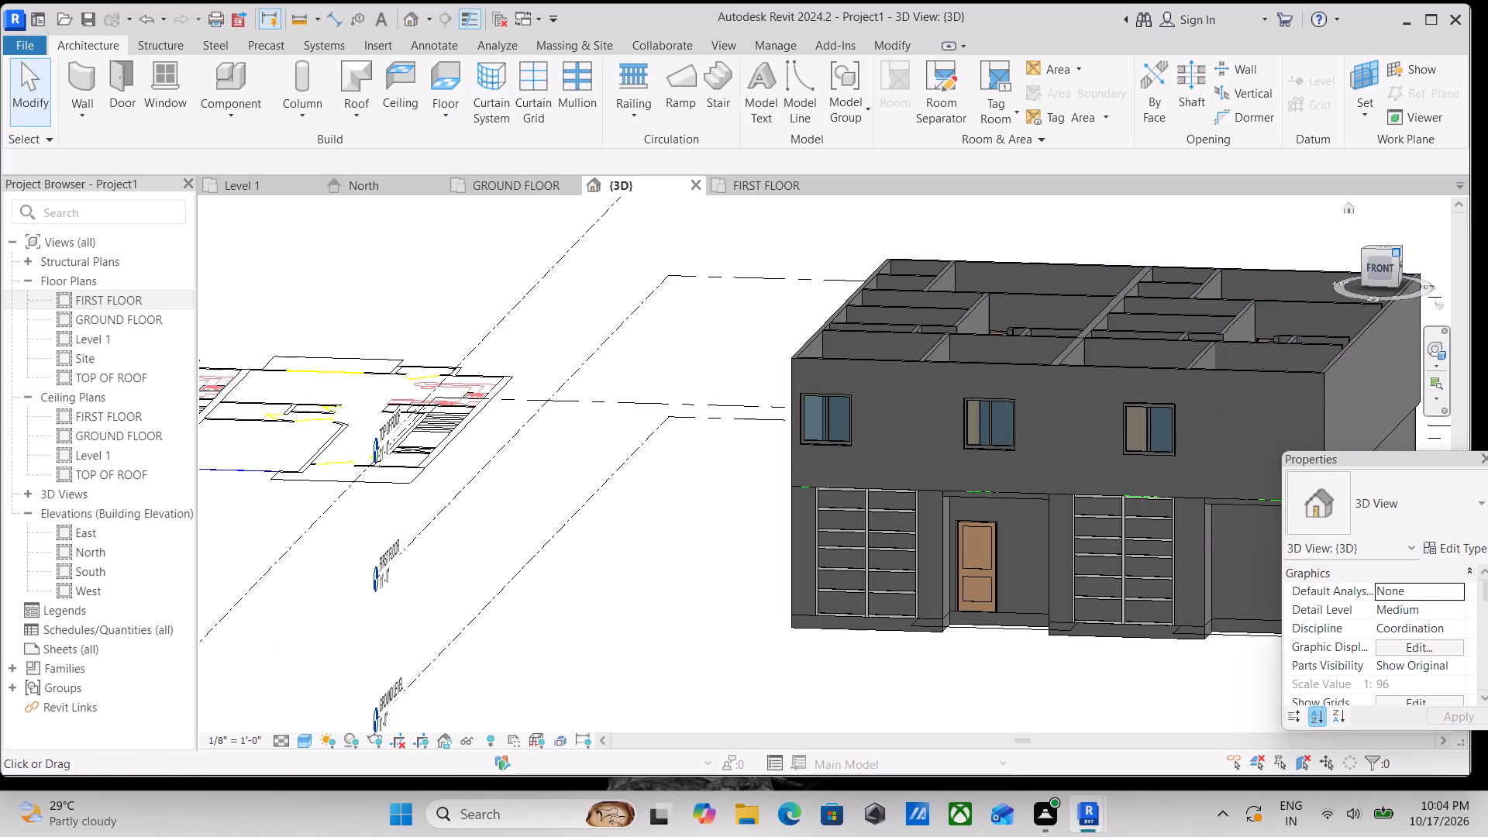
pyautogui.click(1385, 253)
pyautogui.click(1385, 253)
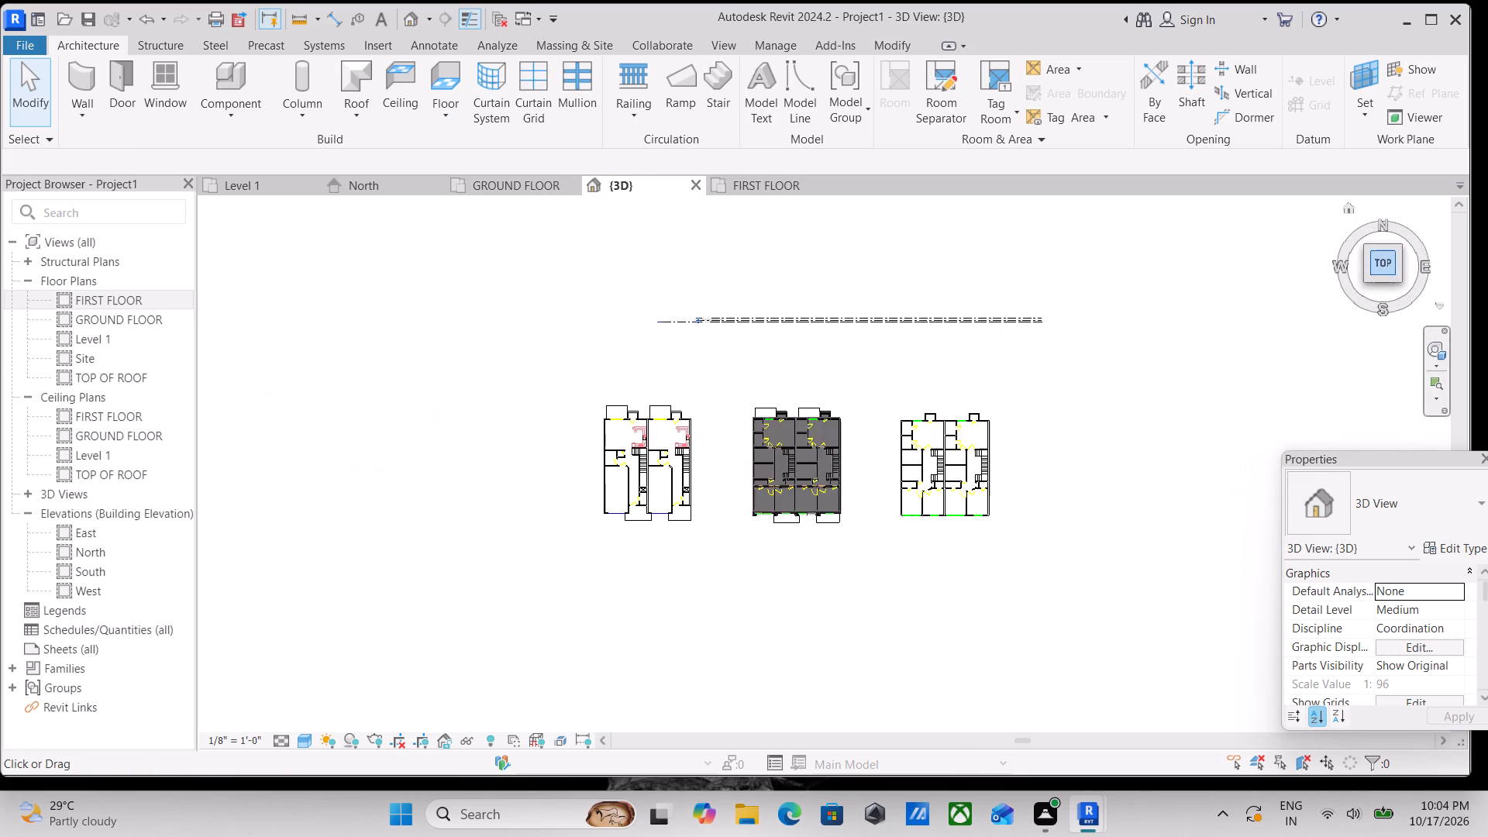
pyautogui.scroll(13, 867, 577)
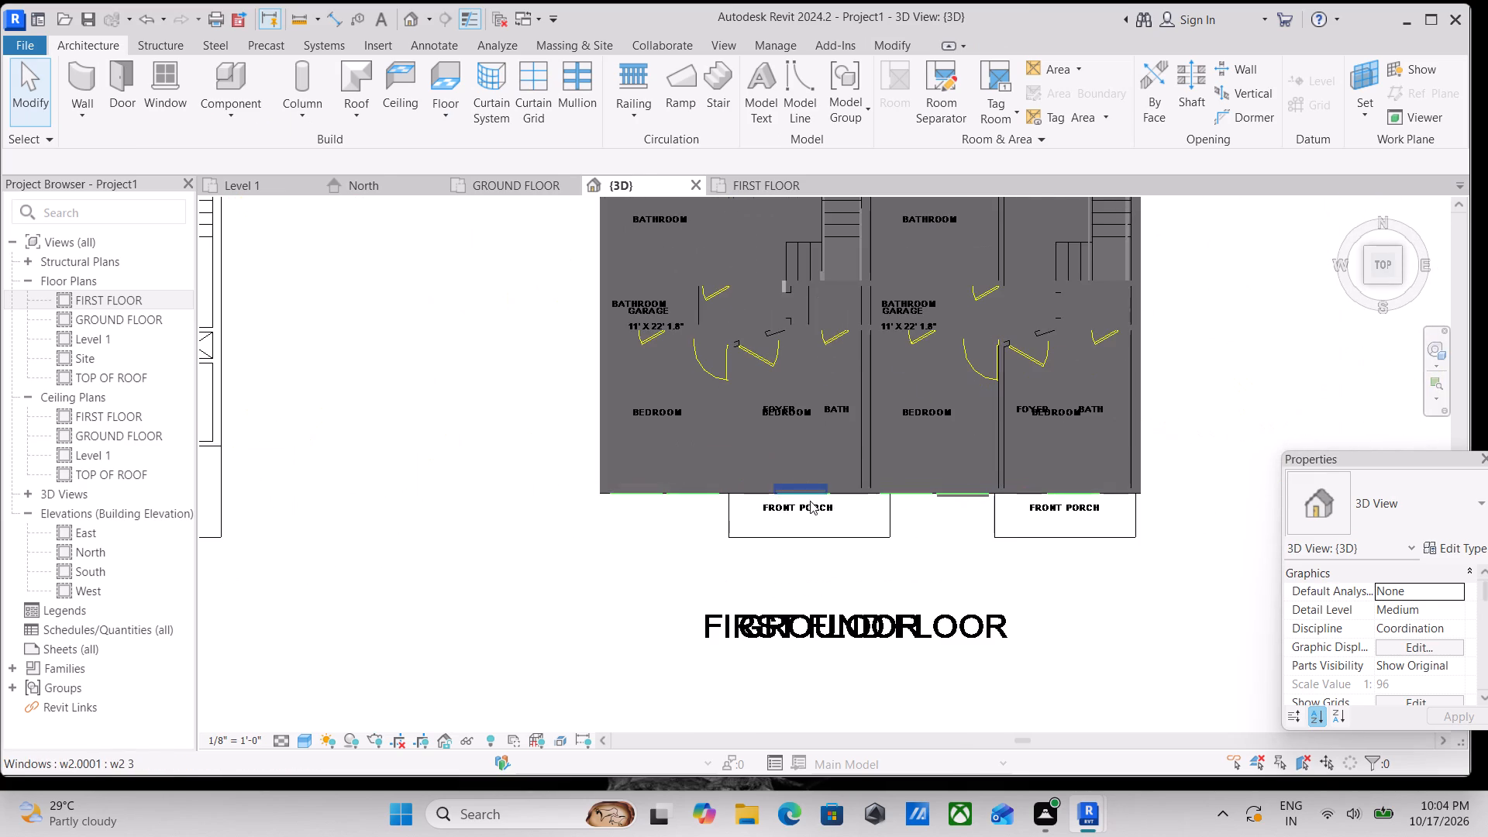
pyautogui.click(799, 491)
pyautogui.scroll(3, 796, 483)
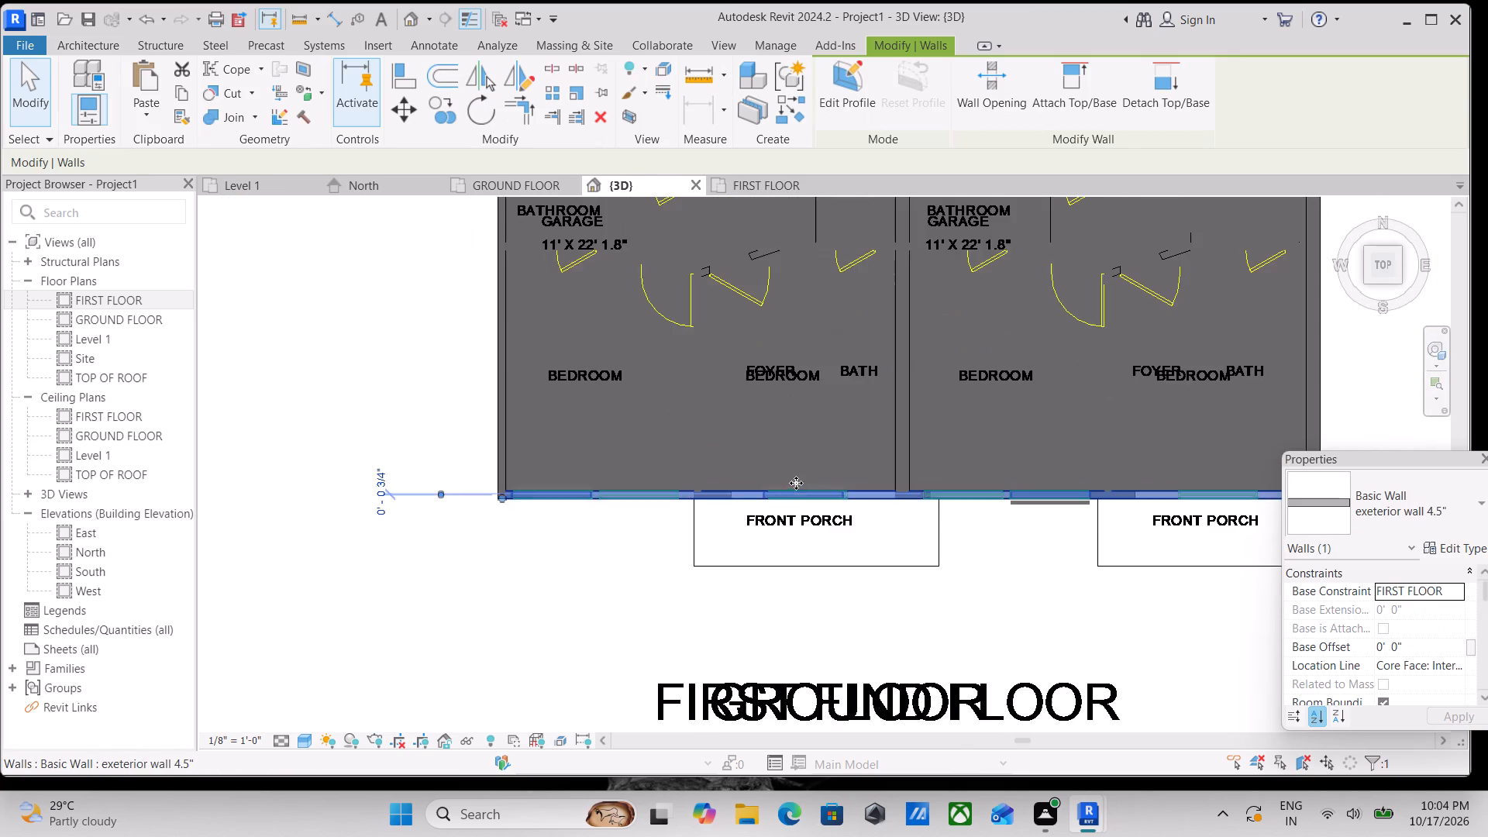
pyautogui.scroll(1, 797, 512)
pyautogui.scroll(-2, 805, 506)
pyautogui.press('Escape')
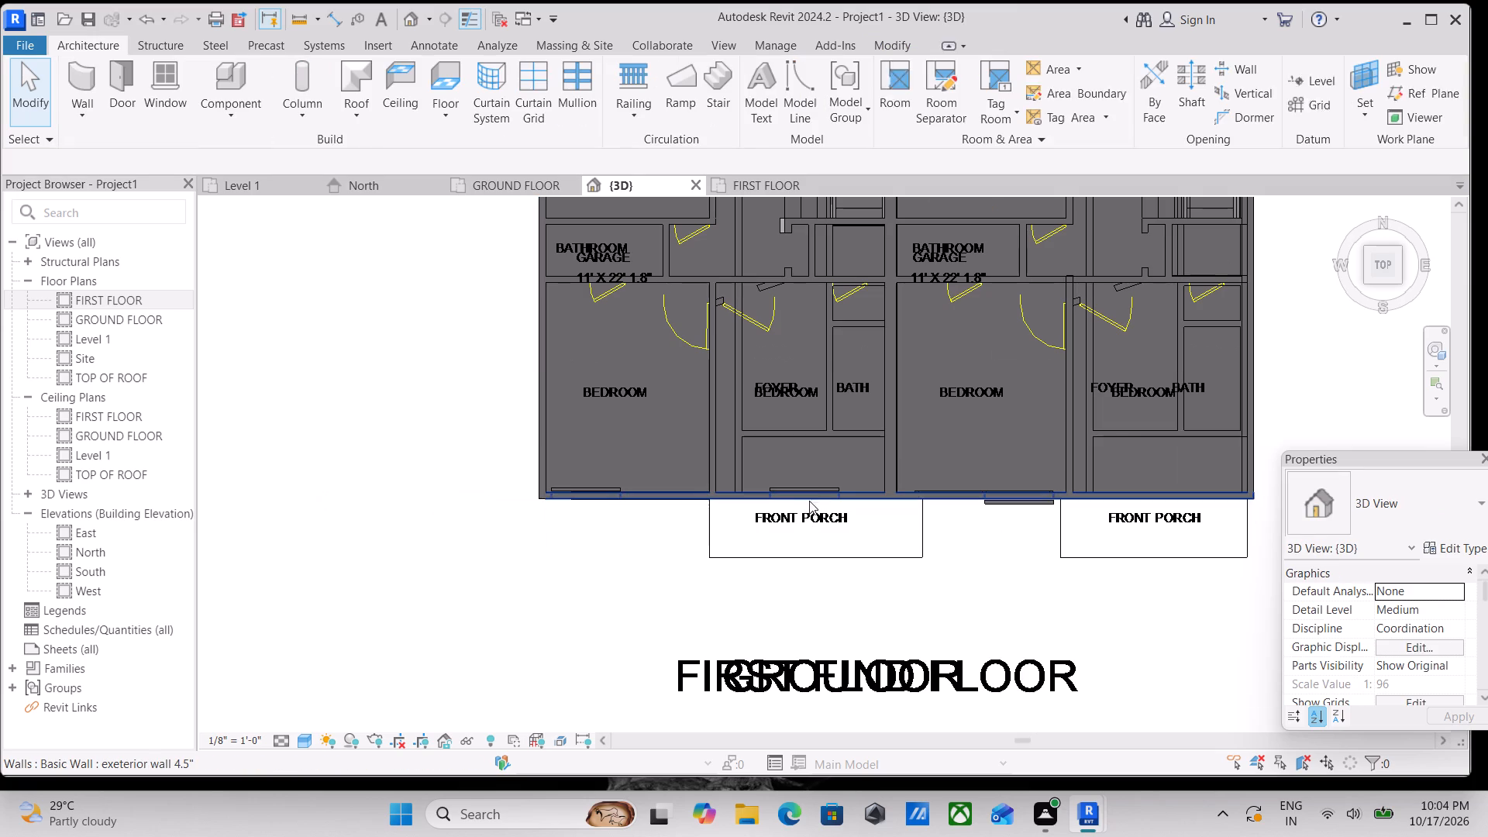
pyautogui.click(801, 498)
pyautogui.rightClick(801, 498)
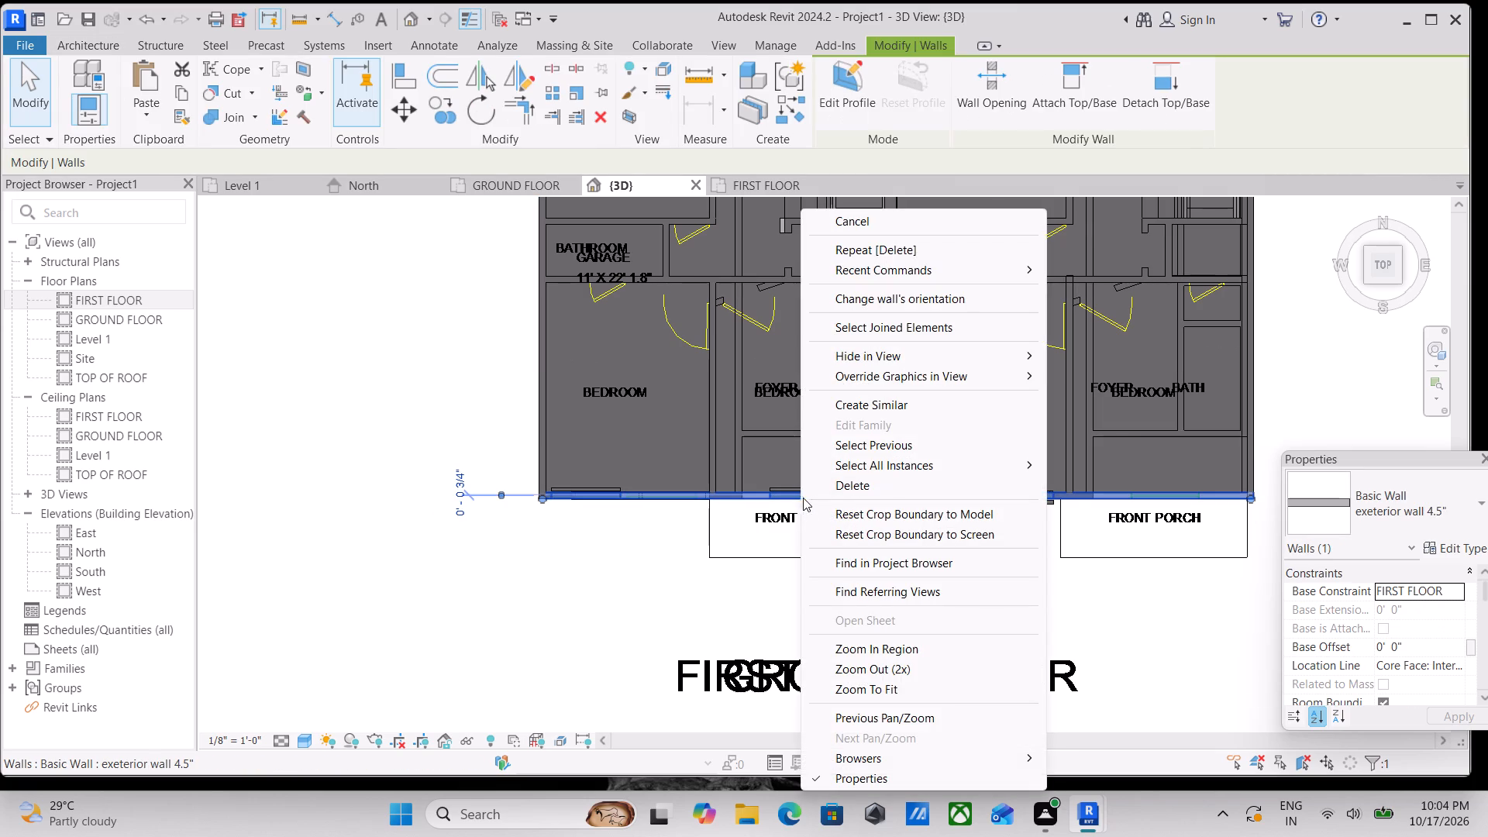
pyautogui.click(870, 480)
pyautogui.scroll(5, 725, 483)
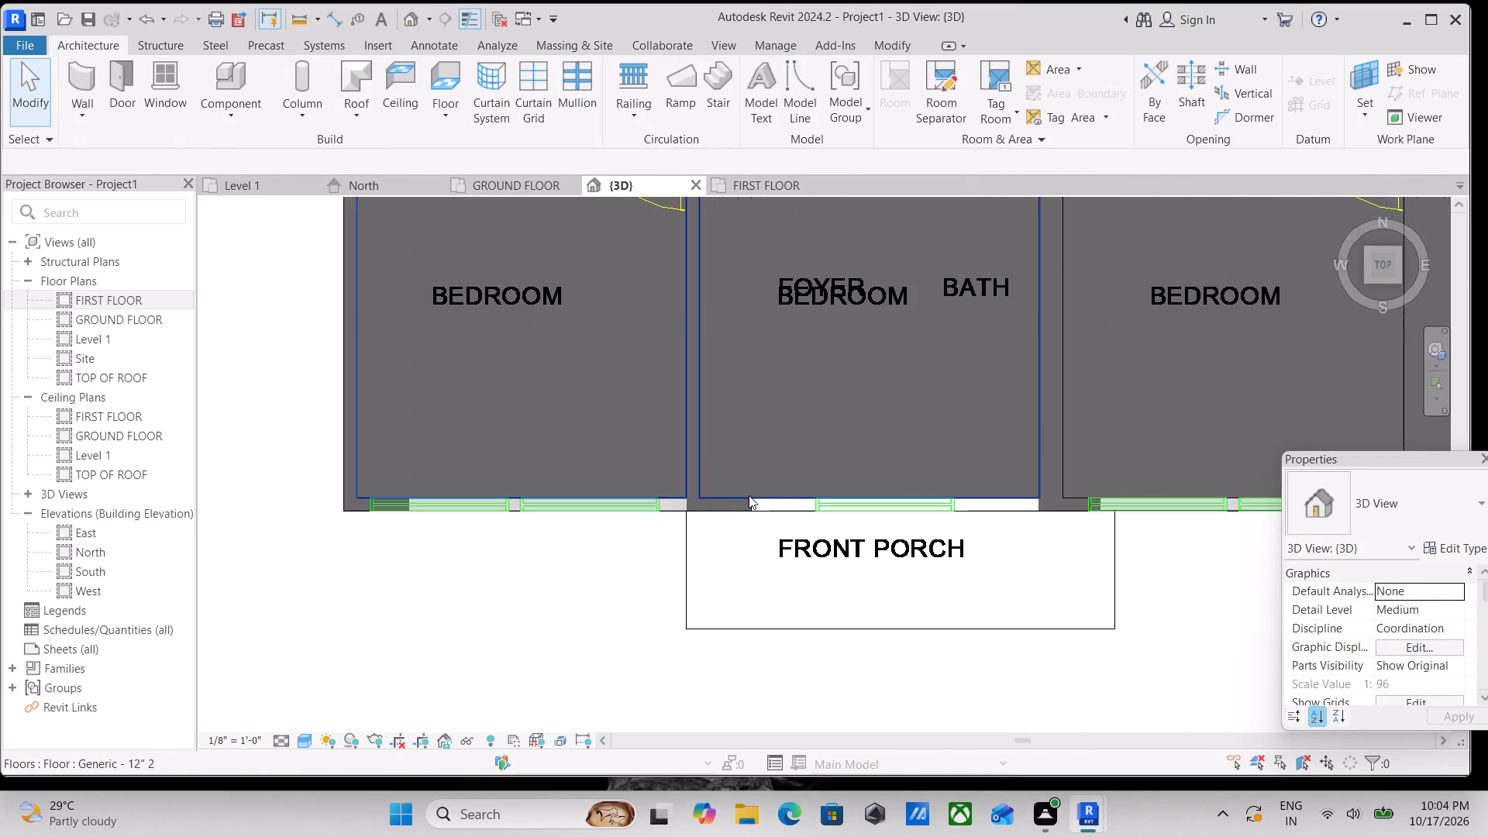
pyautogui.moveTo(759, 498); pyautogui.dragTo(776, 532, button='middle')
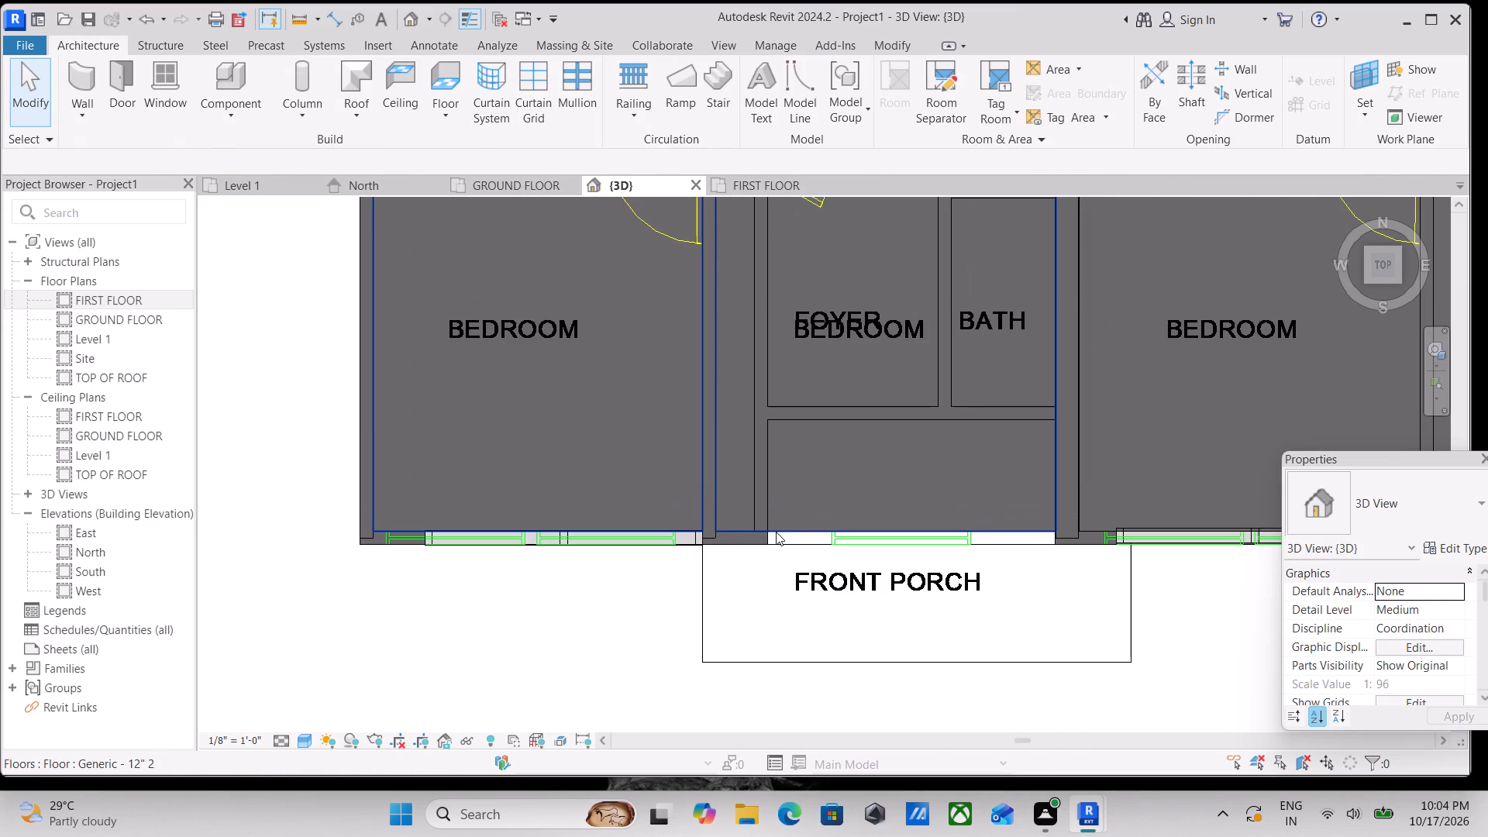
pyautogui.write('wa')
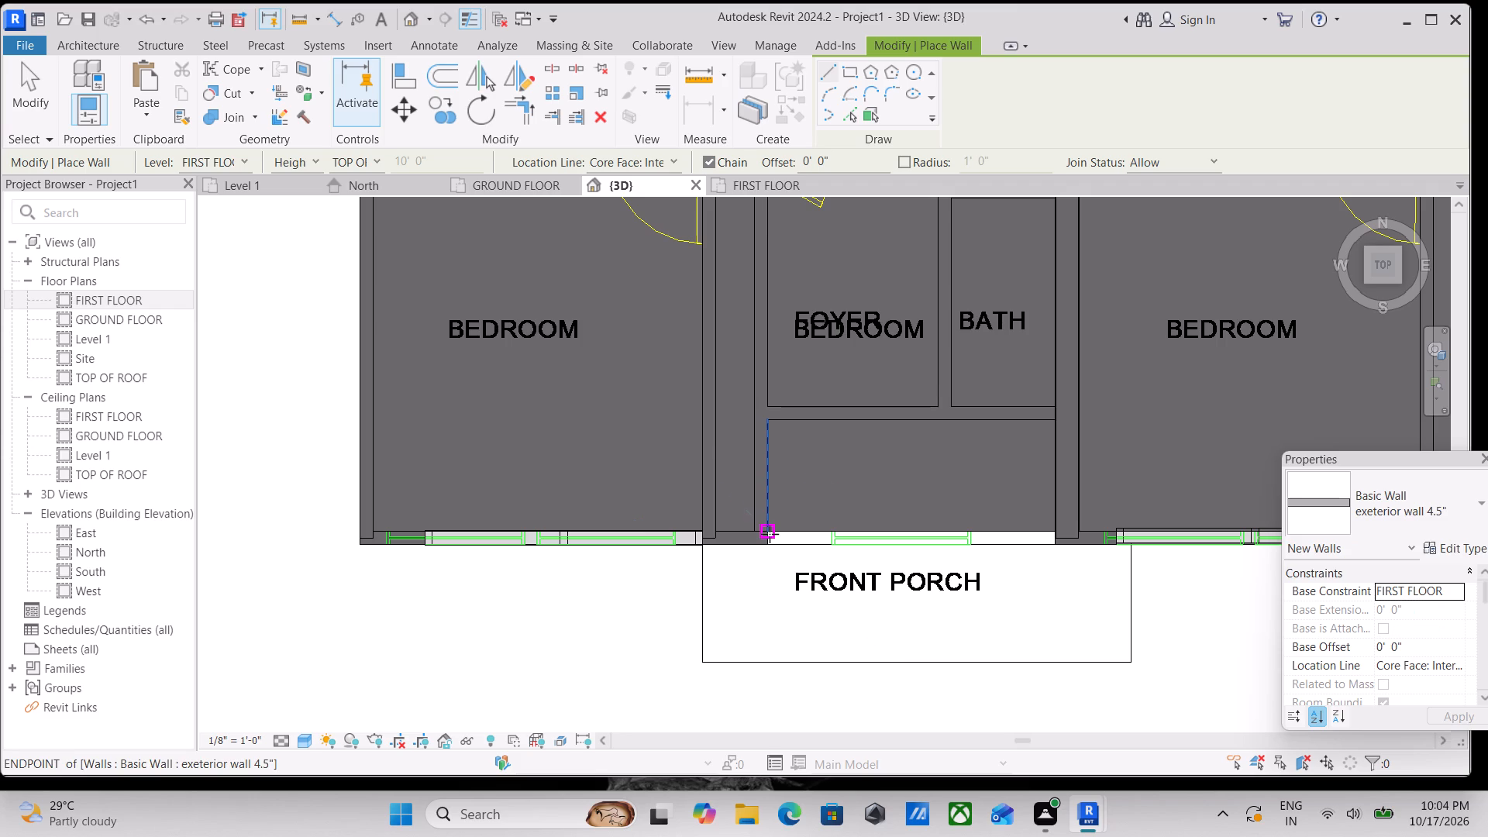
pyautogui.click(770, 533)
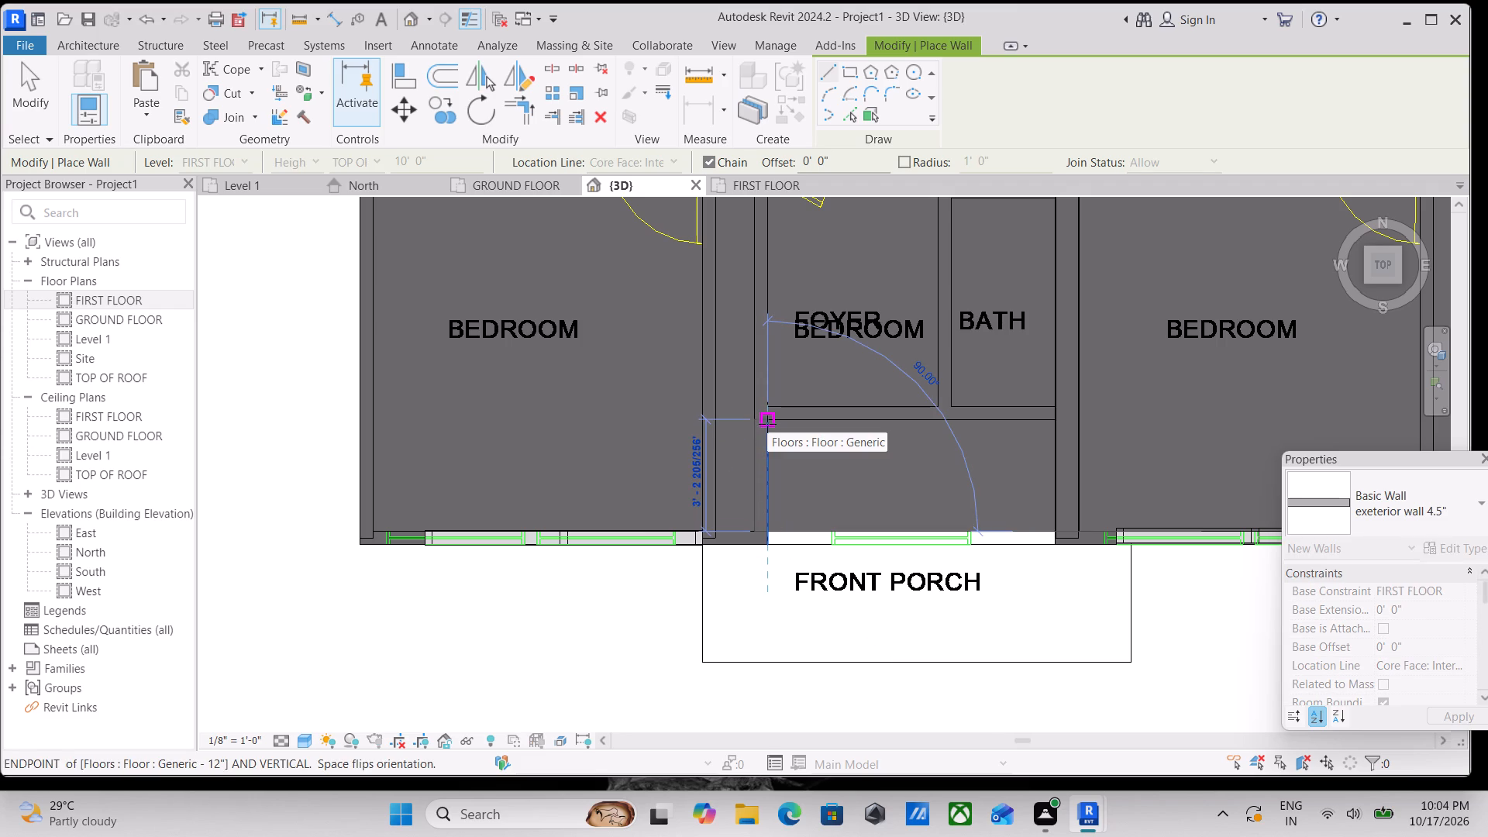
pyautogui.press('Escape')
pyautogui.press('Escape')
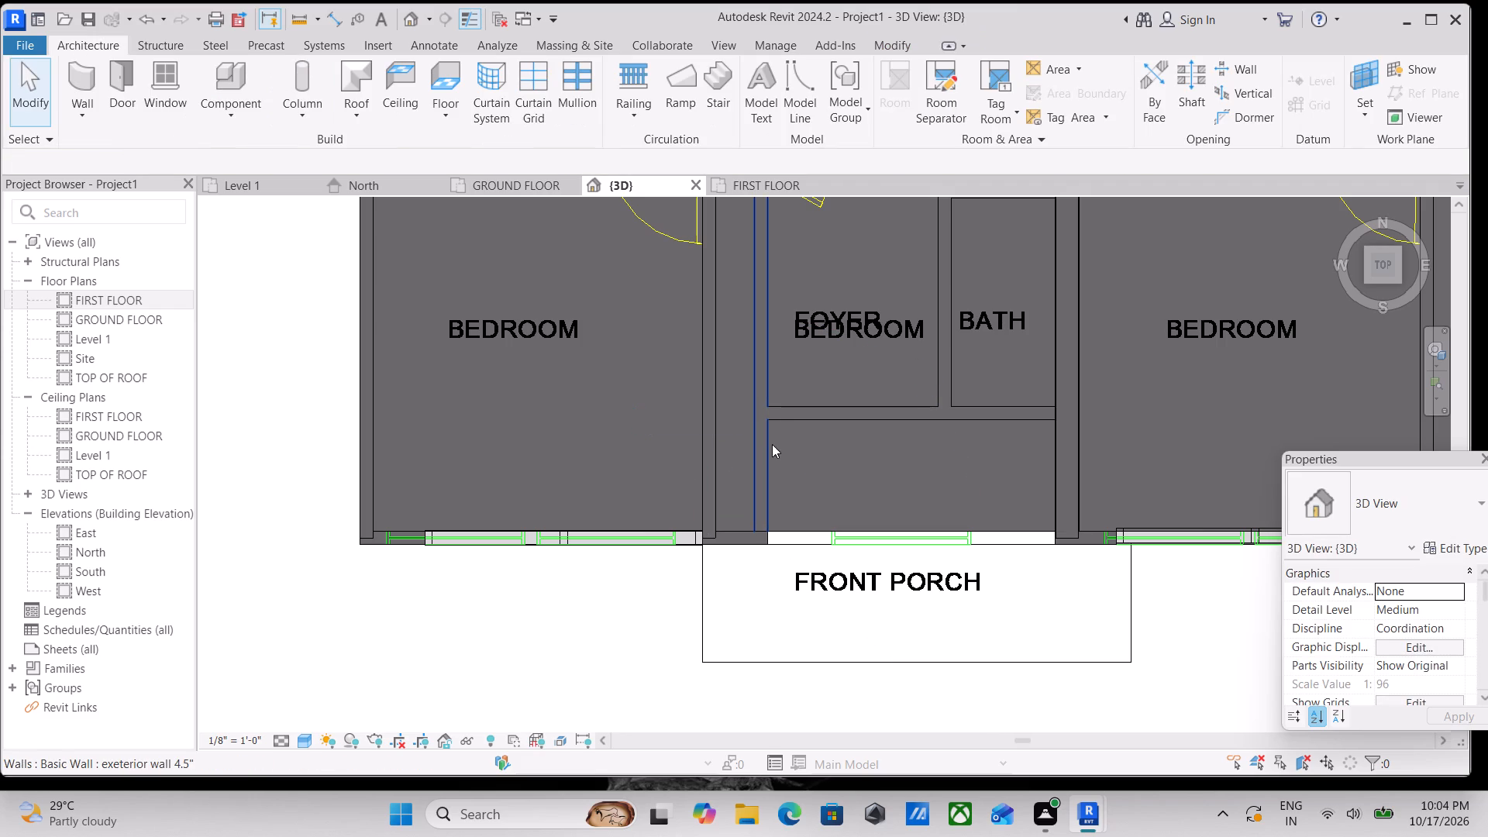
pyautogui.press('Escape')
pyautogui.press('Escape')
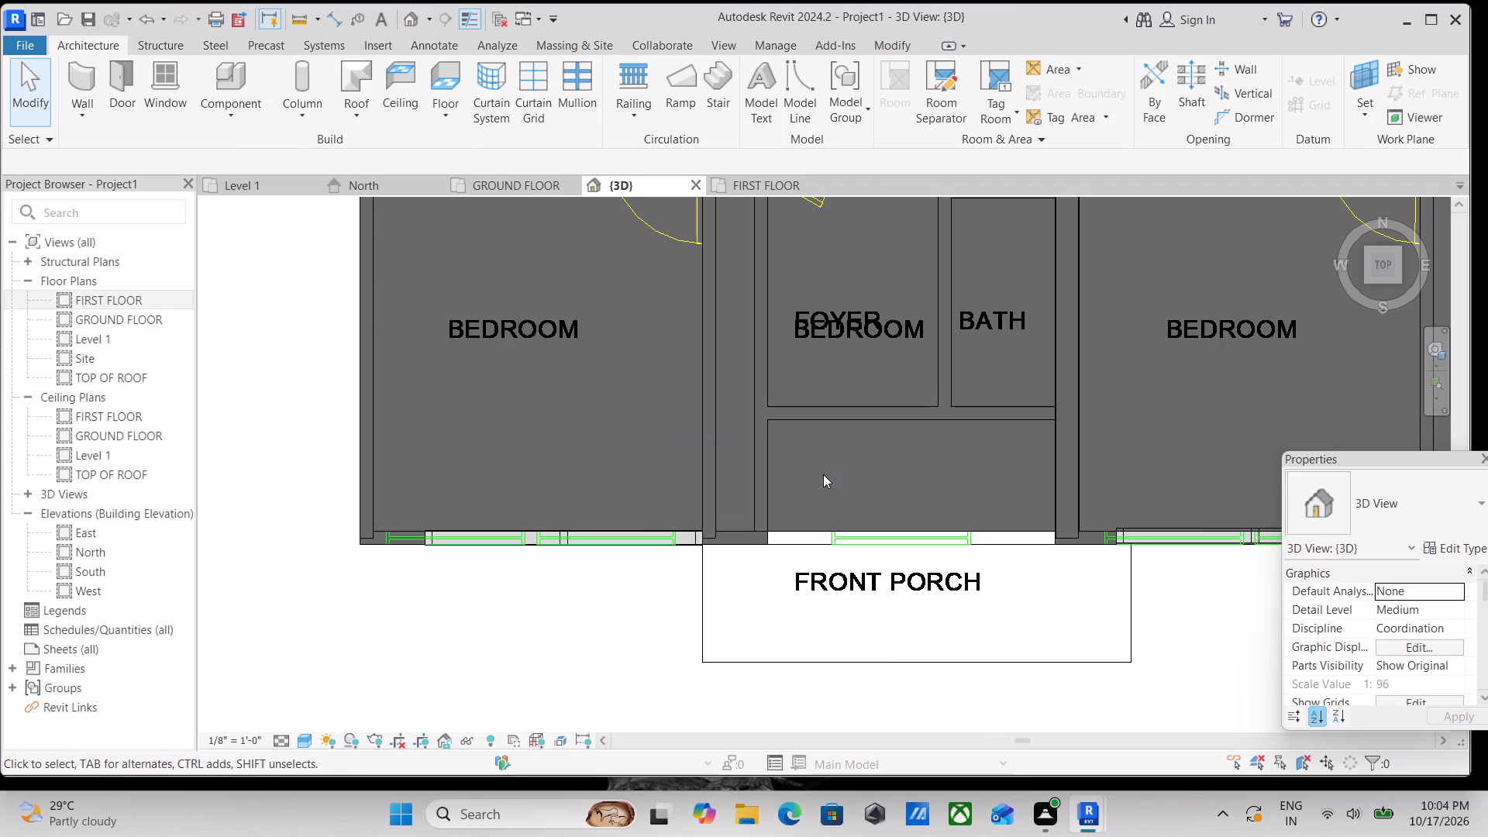
# Draw chained 4.5" exterior walls around the first-floor recess behind the front porch: a side about 3'-5" deep, the back, and the return.
pyautogui.write('wa')
pyautogui.click(773, 526)
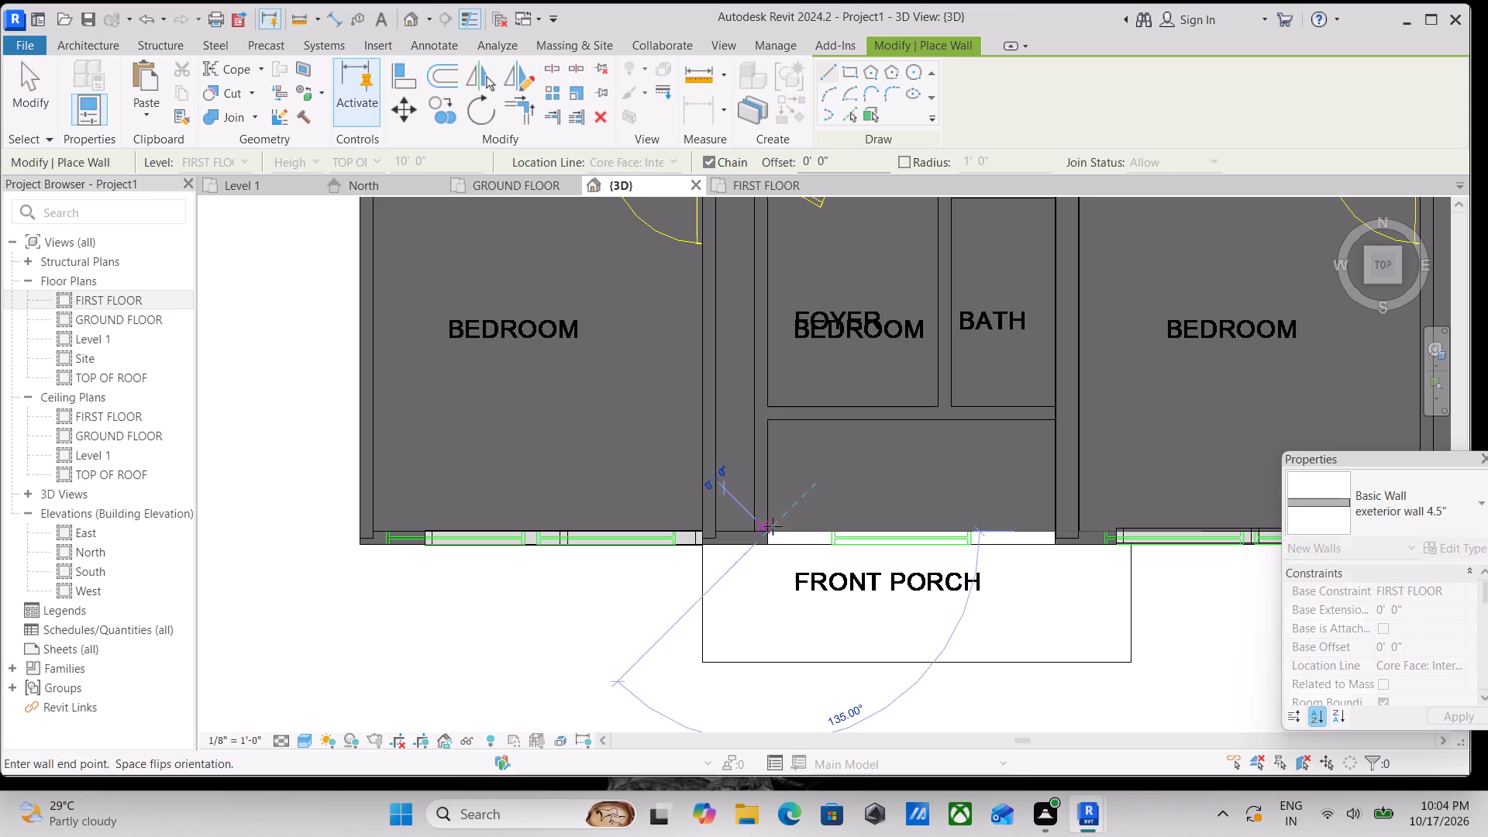
pyautogui.click(770, 422)
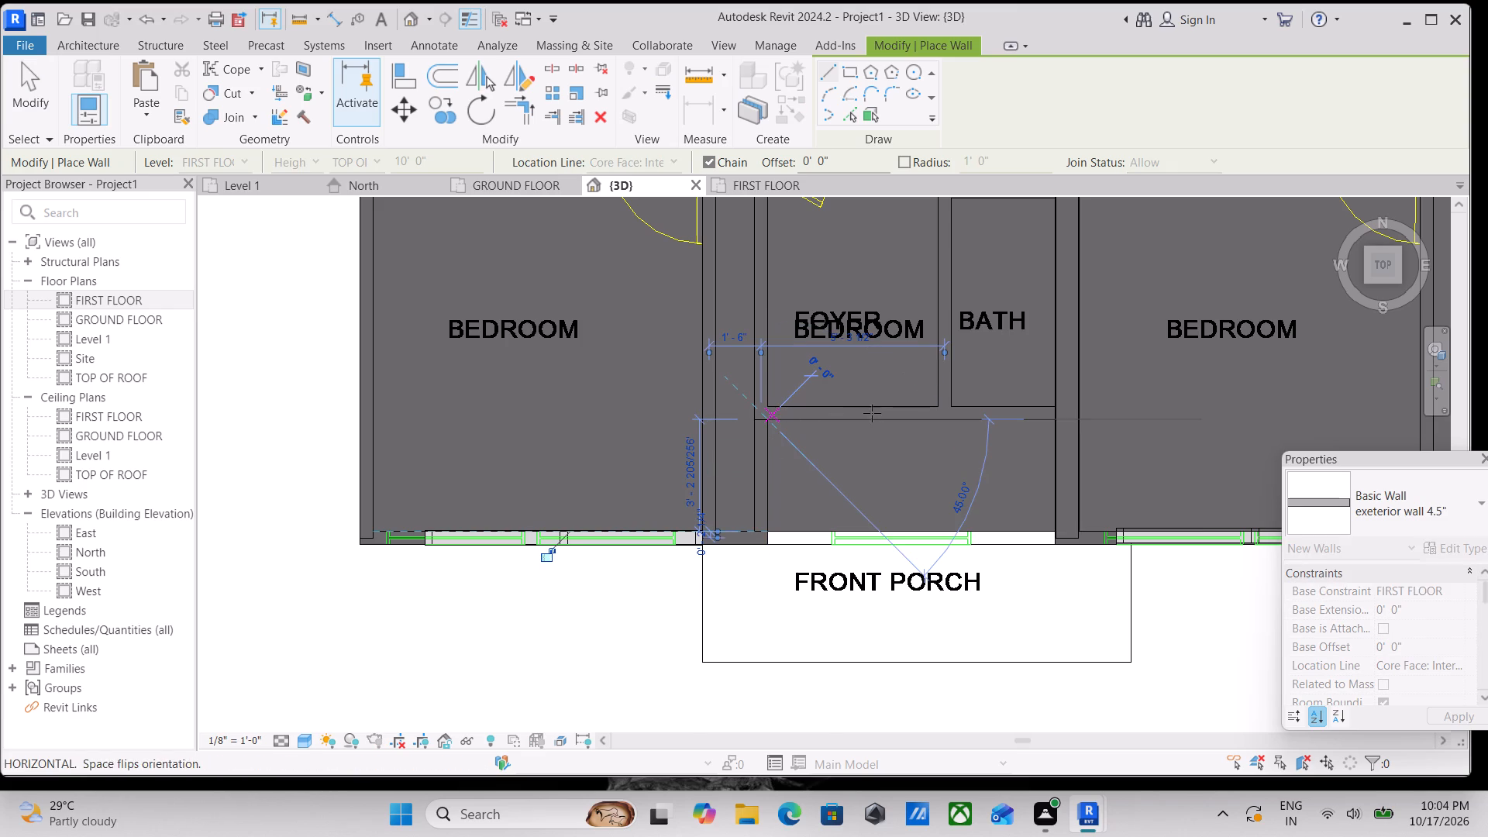
pyautogui.click(1052, 421)
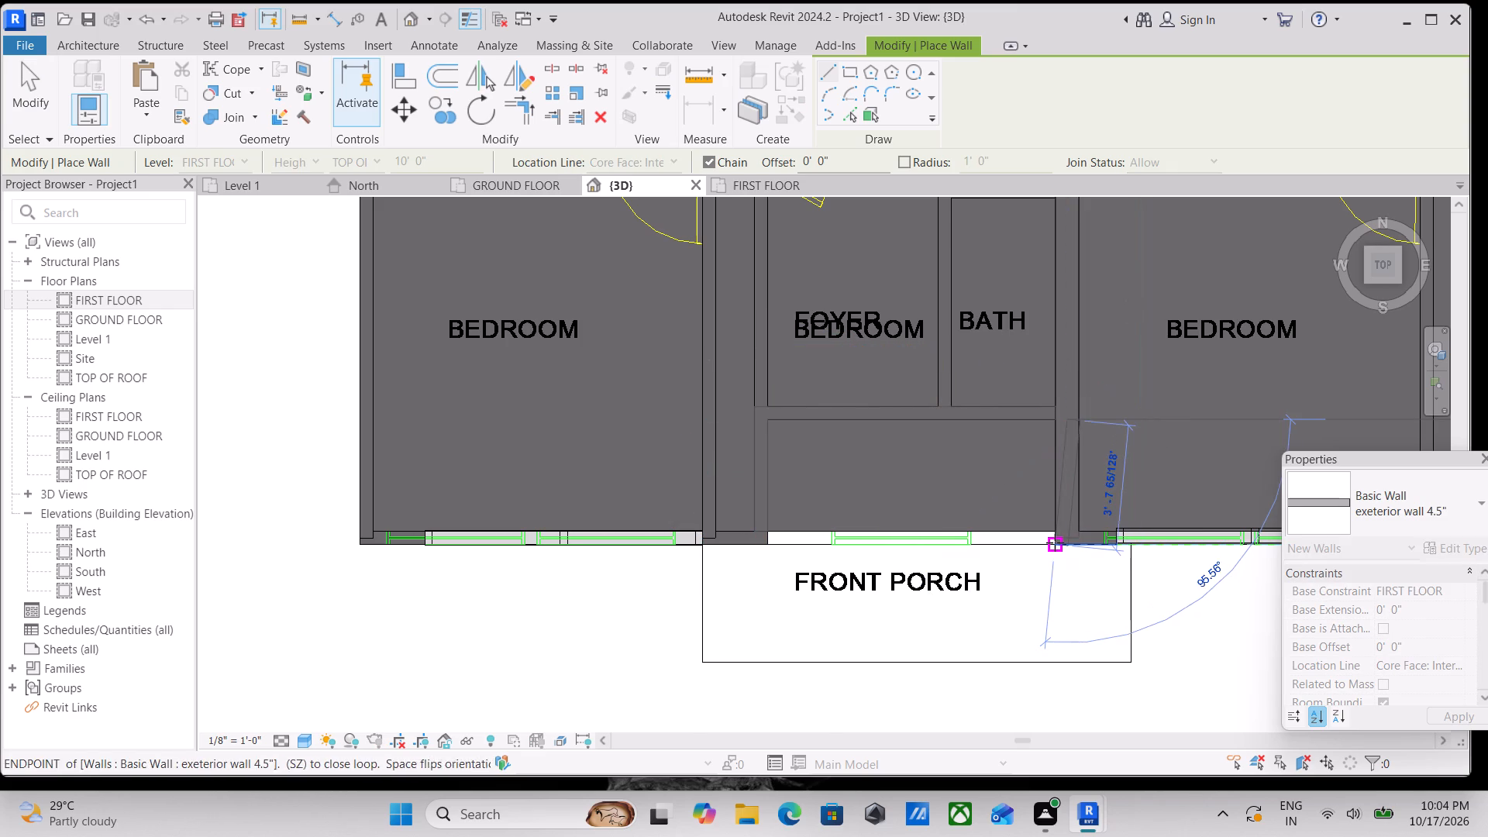
pyautogui.click(1055, 542)
pyautogui.press('Escape')
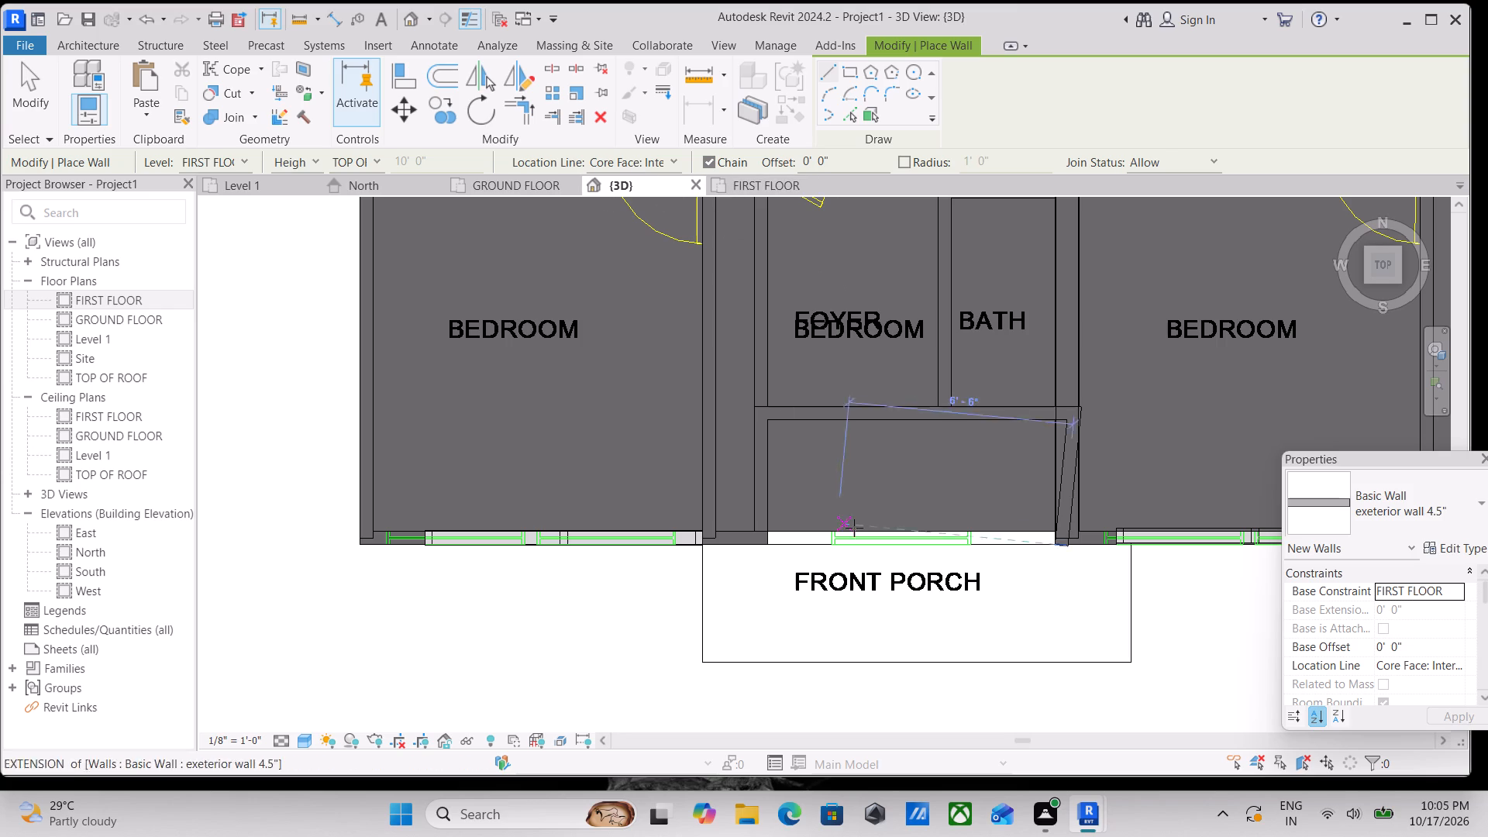
pyautogui.scroll(-2, 856, 533)
pyautogui.keyDown('shift'); pyautogui.moveTo(889, 559); pyautogui.dragTo(922, 287, button='middle'); pyautogui.keyUp('shift')
pyautogui.keyDown('shift'); pyautogui.moveTo(939, 458); pyautogui.dragTo(865, 545, button='middle'); pyautogui.keyUp('shift')
pyautogui.moveTo(829, 470); pyautogui.dragTo(812, 716, button='middle')
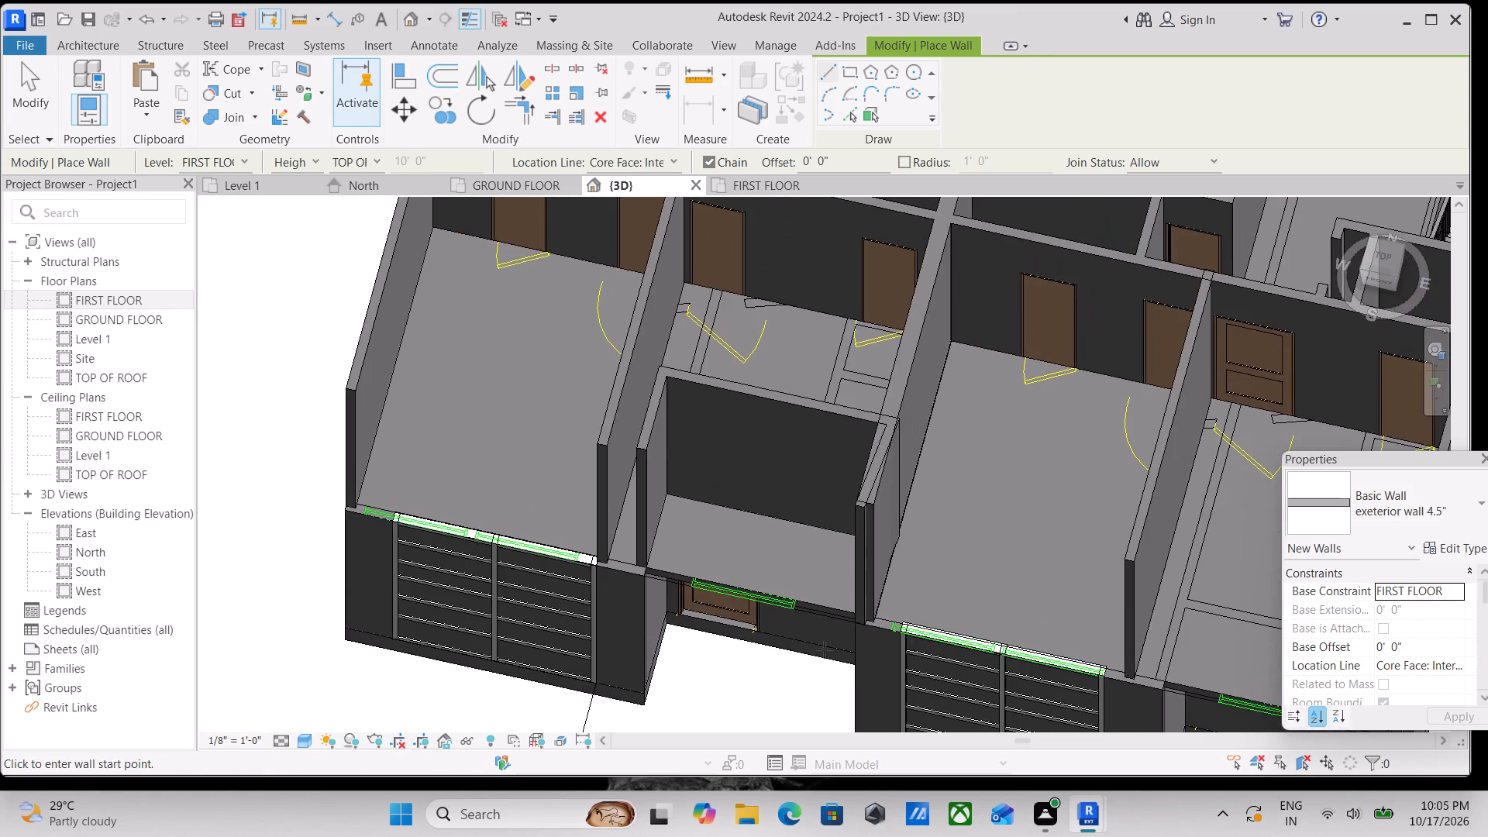
pyautogui.moveTo(825, 647); pyautogui.dragTo(860, 505, button='middle')
pyautogui.moveTo(880, 507); pyautogui.dragTo(896, 592, button='middle')
pyautogui.press('Escape')
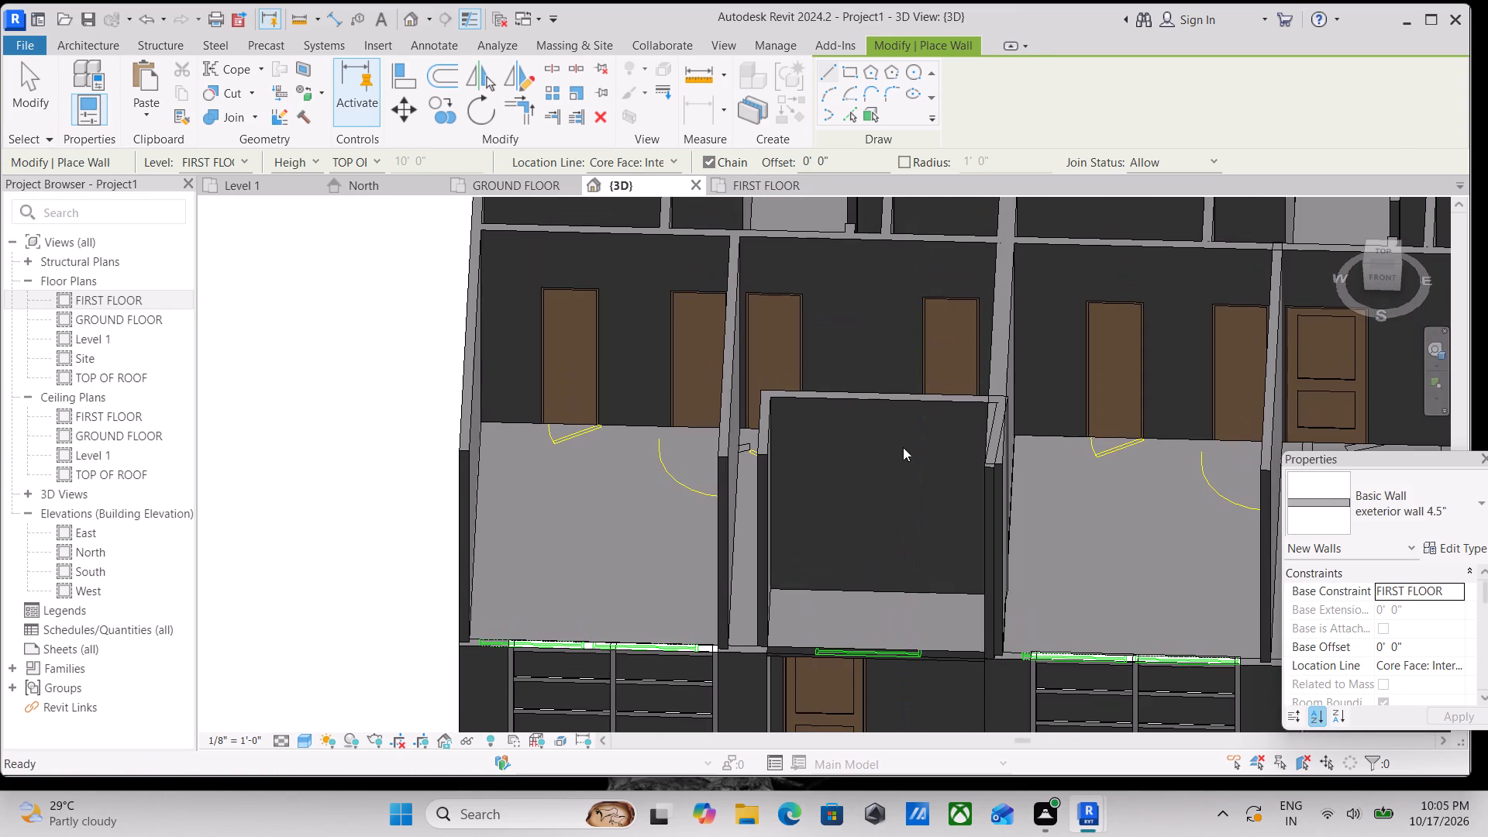
# Delete the newly drawn back wall of the first-floor recess.
pyautogui.click(874, 398)
pyautogui.rightClick(874, 398)
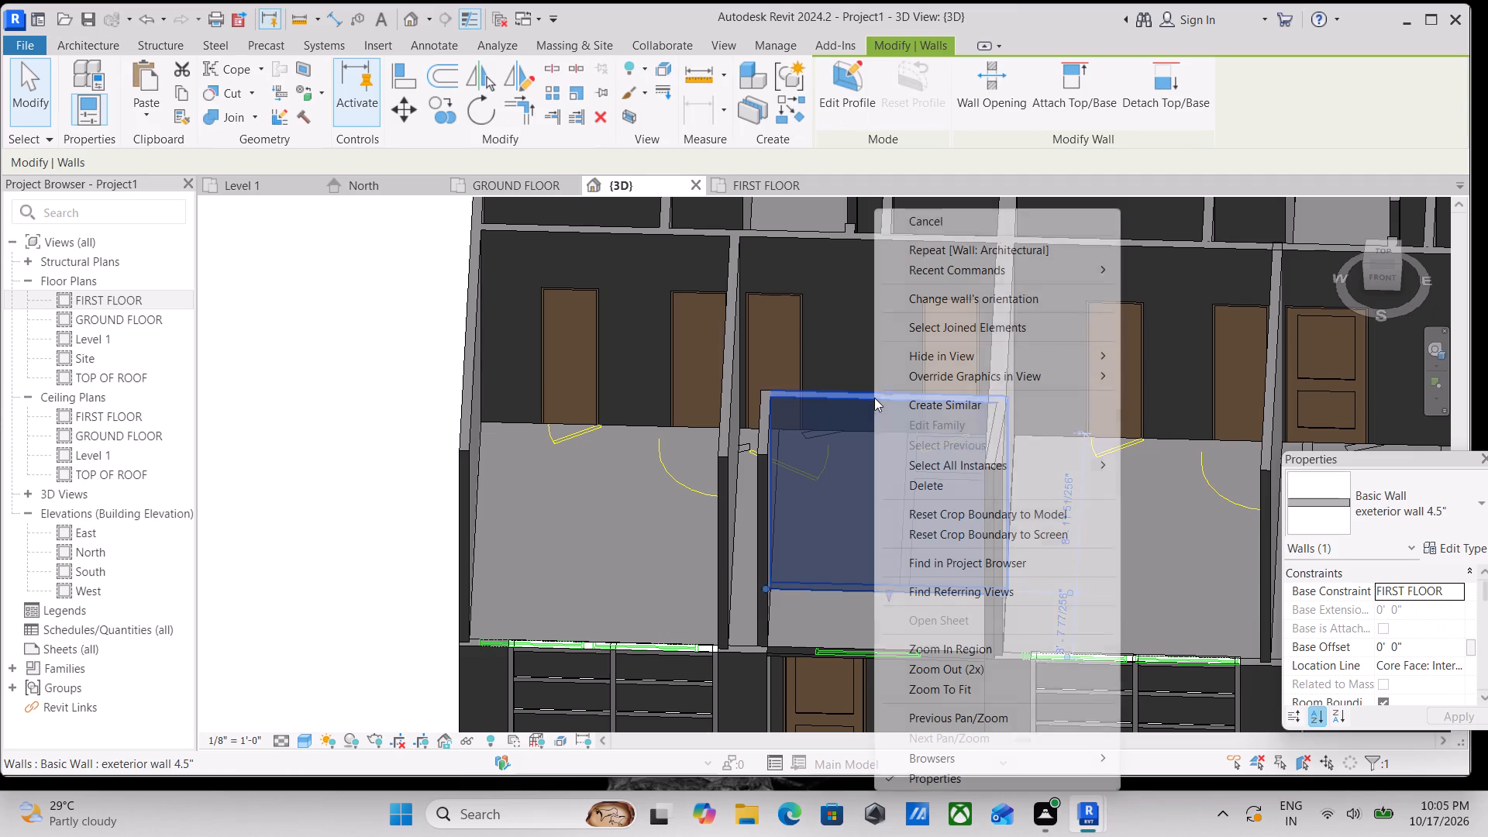
pyautogui.click(941, 483)
# Delete the ground-floor 4.5" exterior wall running beneath the recess's side wall, between the garage and the foyer.
pyautogui.scroll(-2, 925, 515)
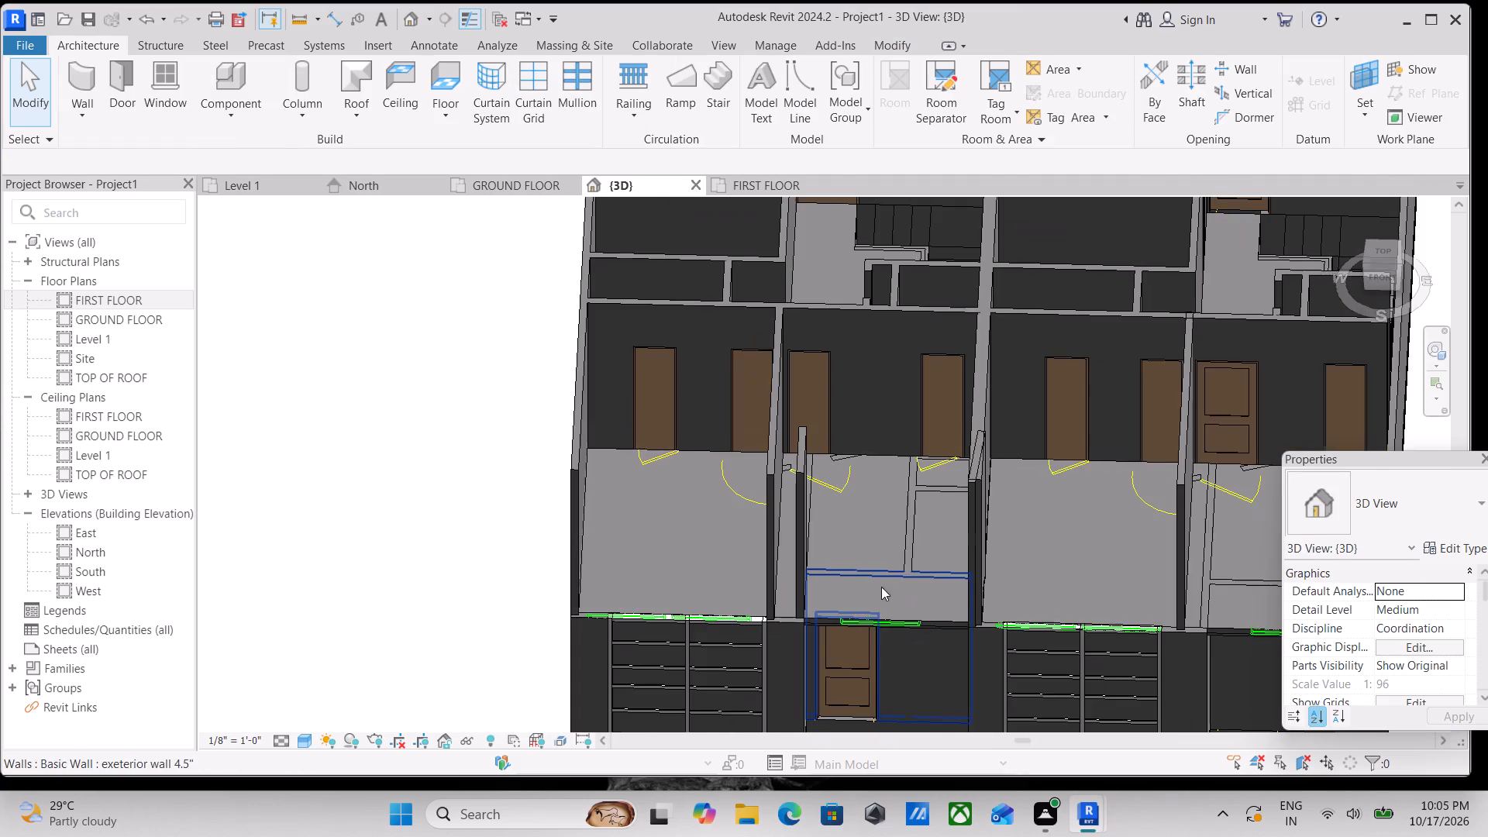
pyautogui.scroll(-2, 779, 584)
pyautogui.scroll(-3, 867, 593)
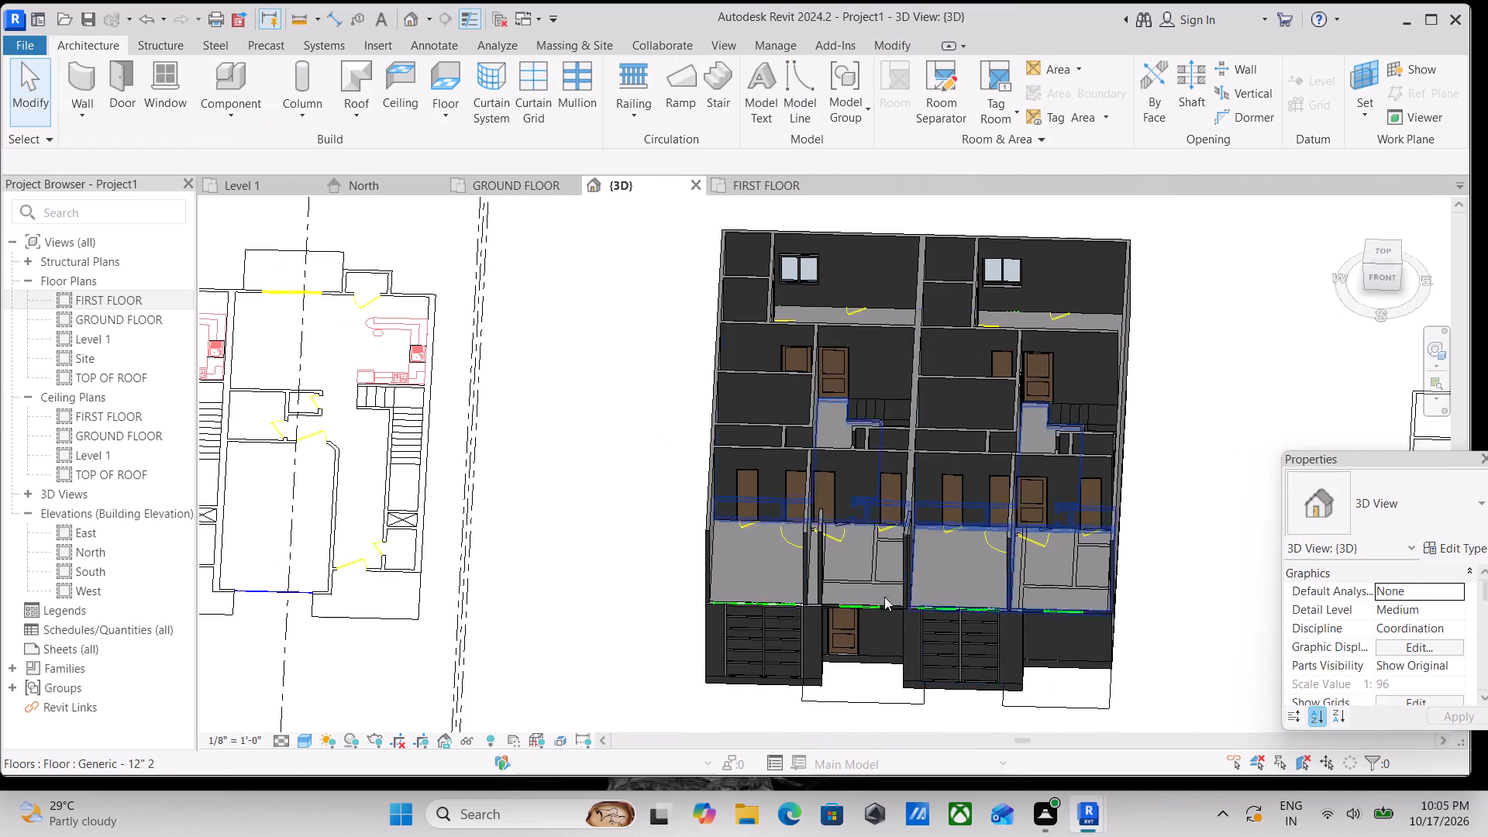
pyautogui.scroll(1, 827, 559)
pyautogui.click(826, 559)
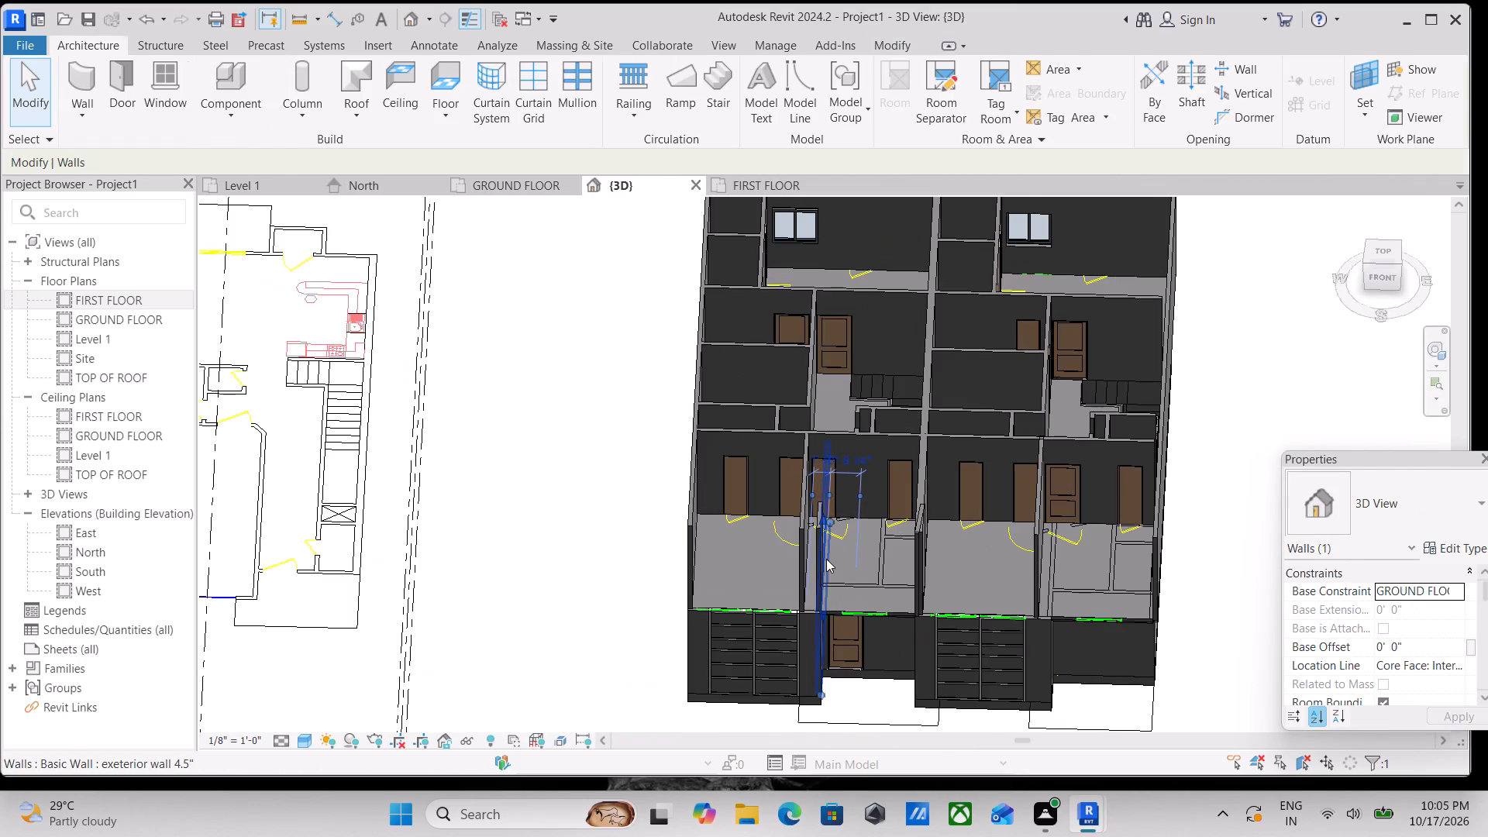
pyautogui.rightClick(826, 559)
pyautogui.click(910, 492)
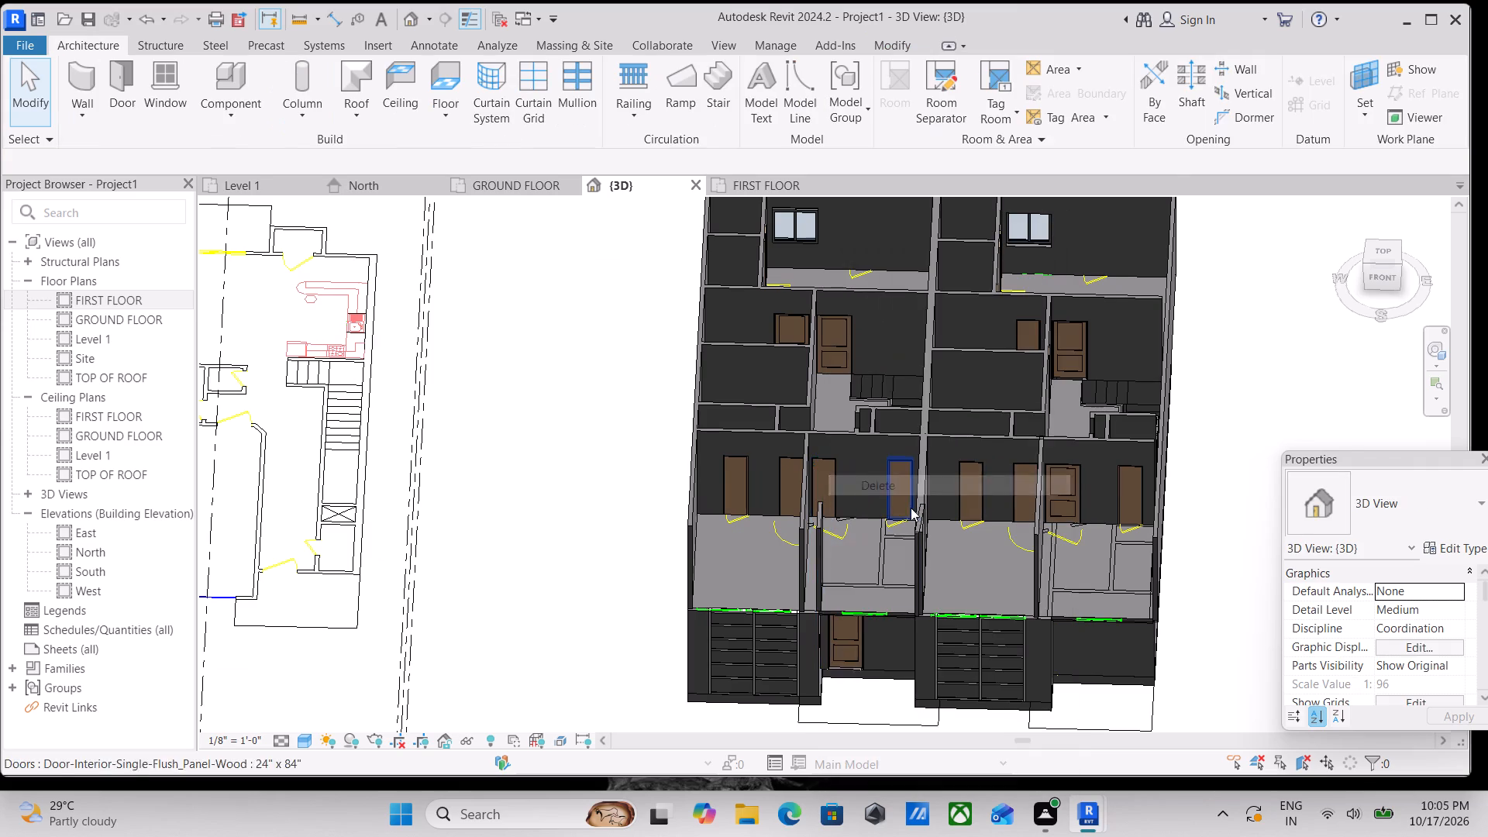
pyautogui.scroll(-2, 876, 584)
pyautogui.scroll(4, 846, 558)
pyautogui.press('Escape')
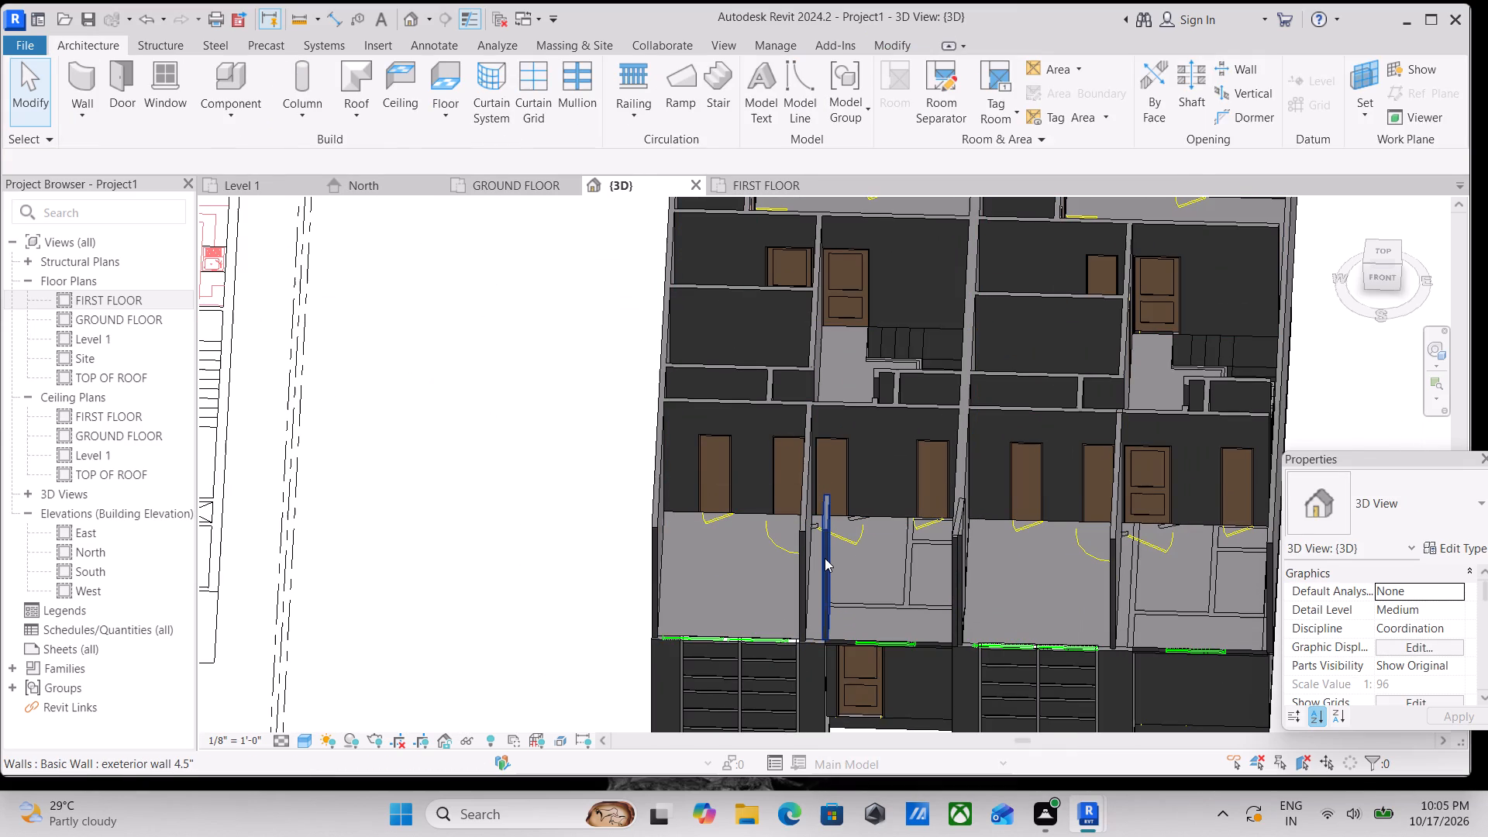
# In the top view, stretch the inner end of the recess's side wall to the outer line of the foyer-side wall below.
pyautogui.click(825, 558)
pyautogui.scroll(-3, 847, 599)
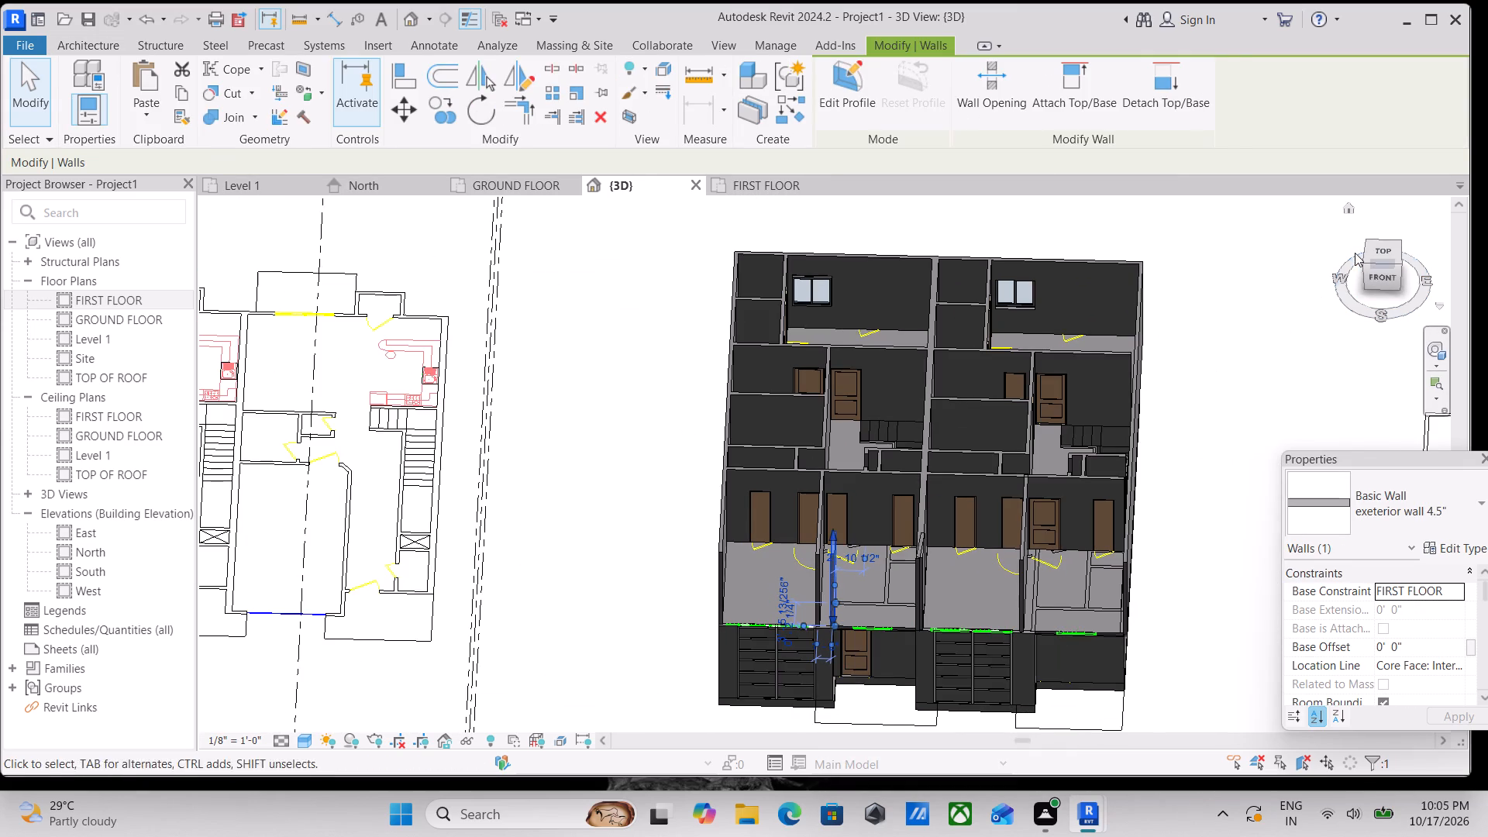
pyautogui.click(1376, 258)
pyautogui.scroll(1, 1023, 702)
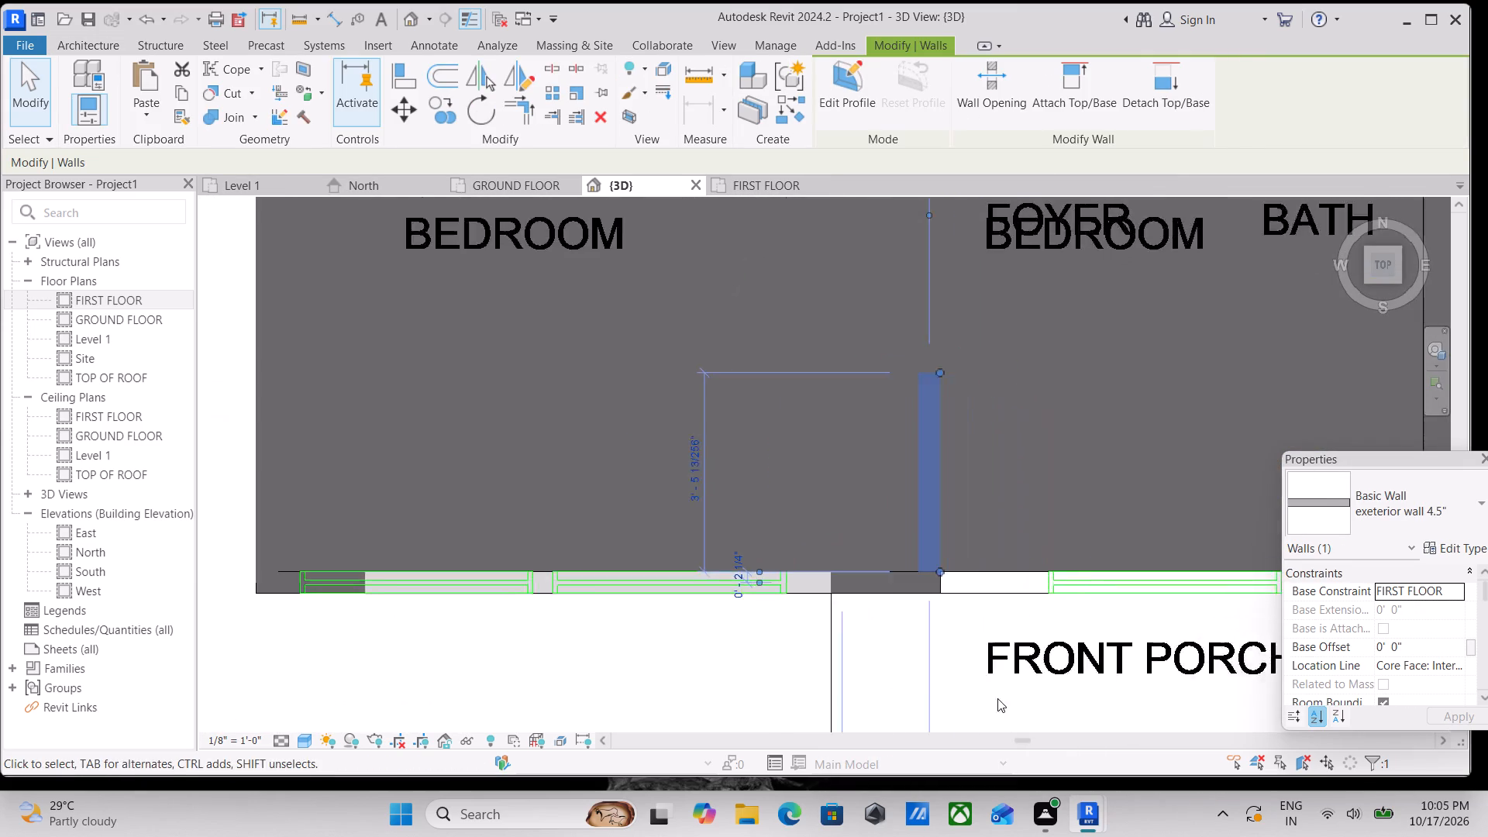
pyautogui.scroll(1, 997, 698)
pyautogui.scroll(-5, 942, 689)
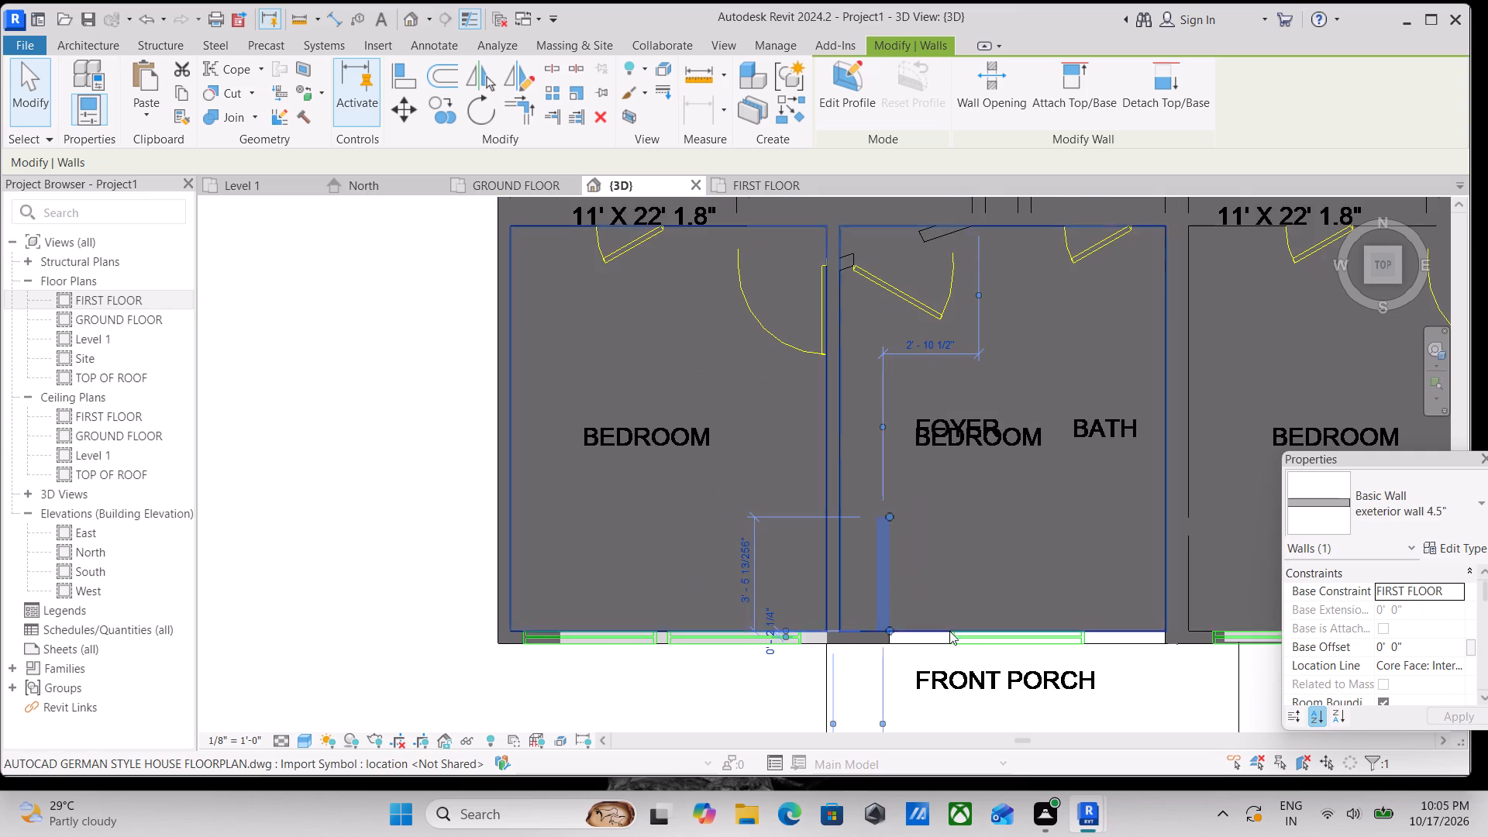
pyautogui.scroll(1, 958, 577)
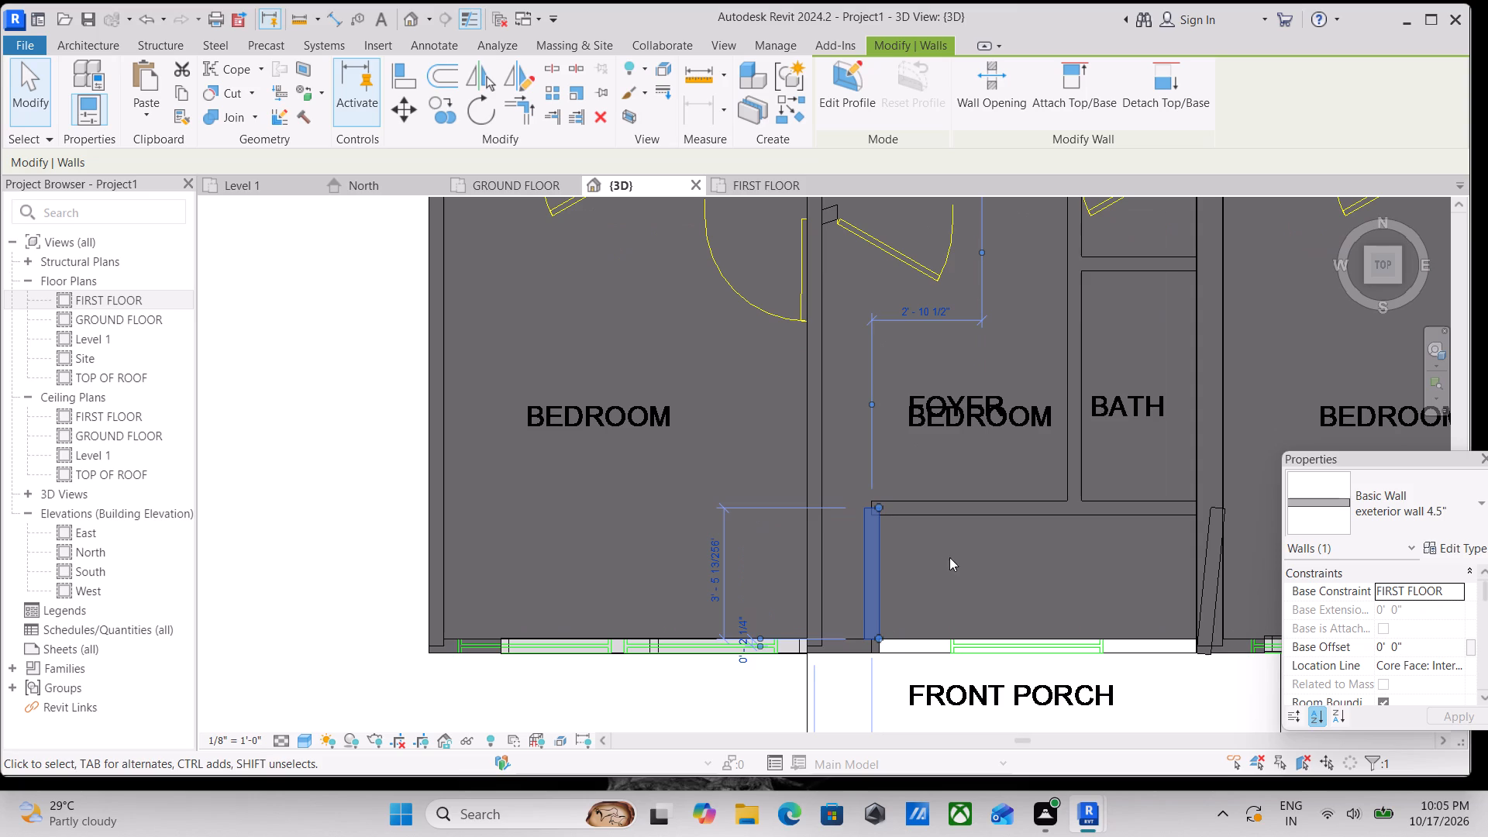
pyautogui.scroll(3, 942, 543)
pyautogui.scroll(1, 834, 518)
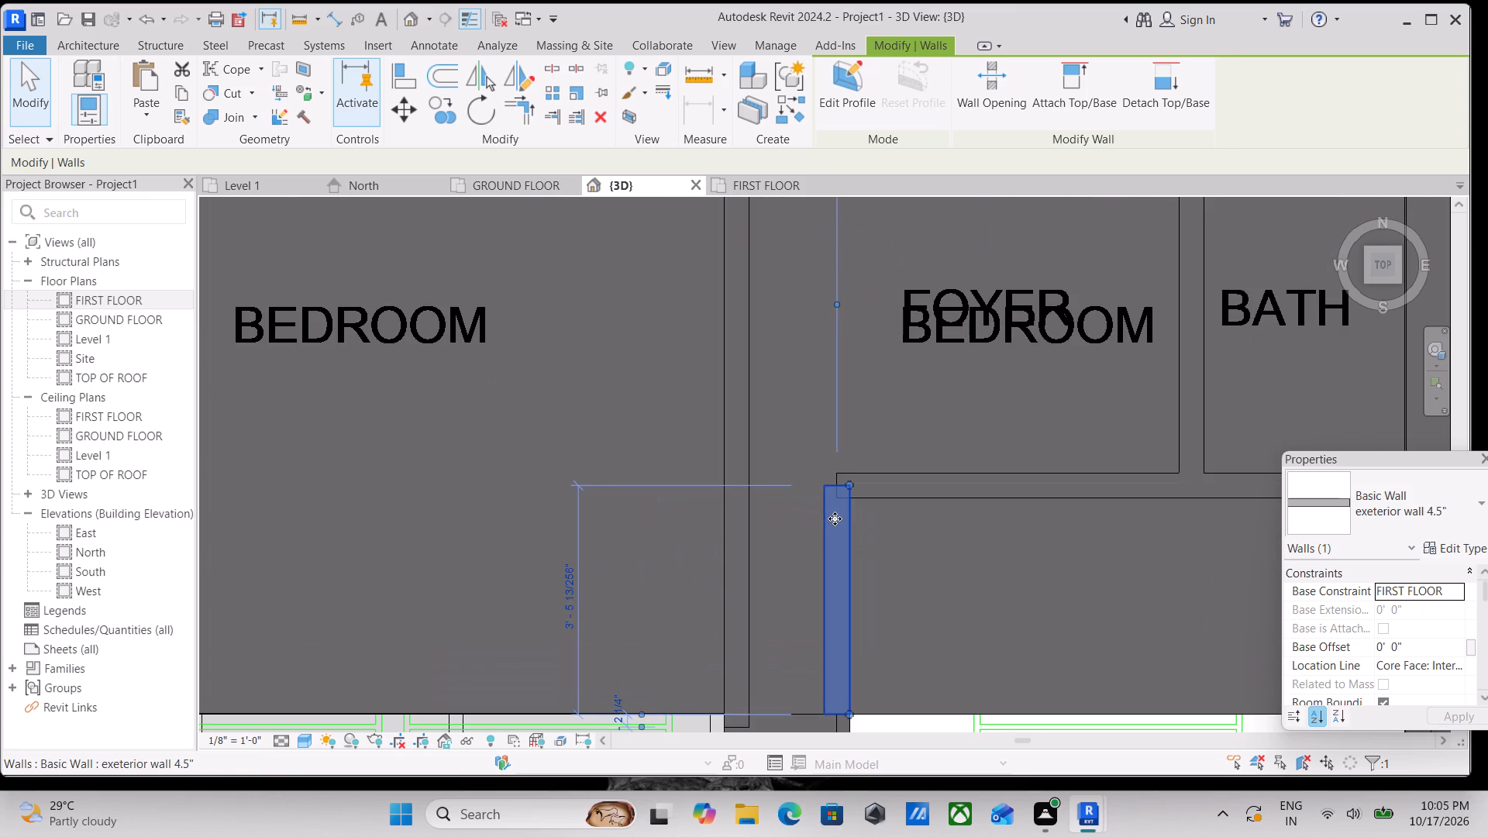
pyautogui.press('Escape')
pyautogui.click(841, 490)
pyautogui.moveTo(850, 484); pyautogui.dragTo(850, 480)
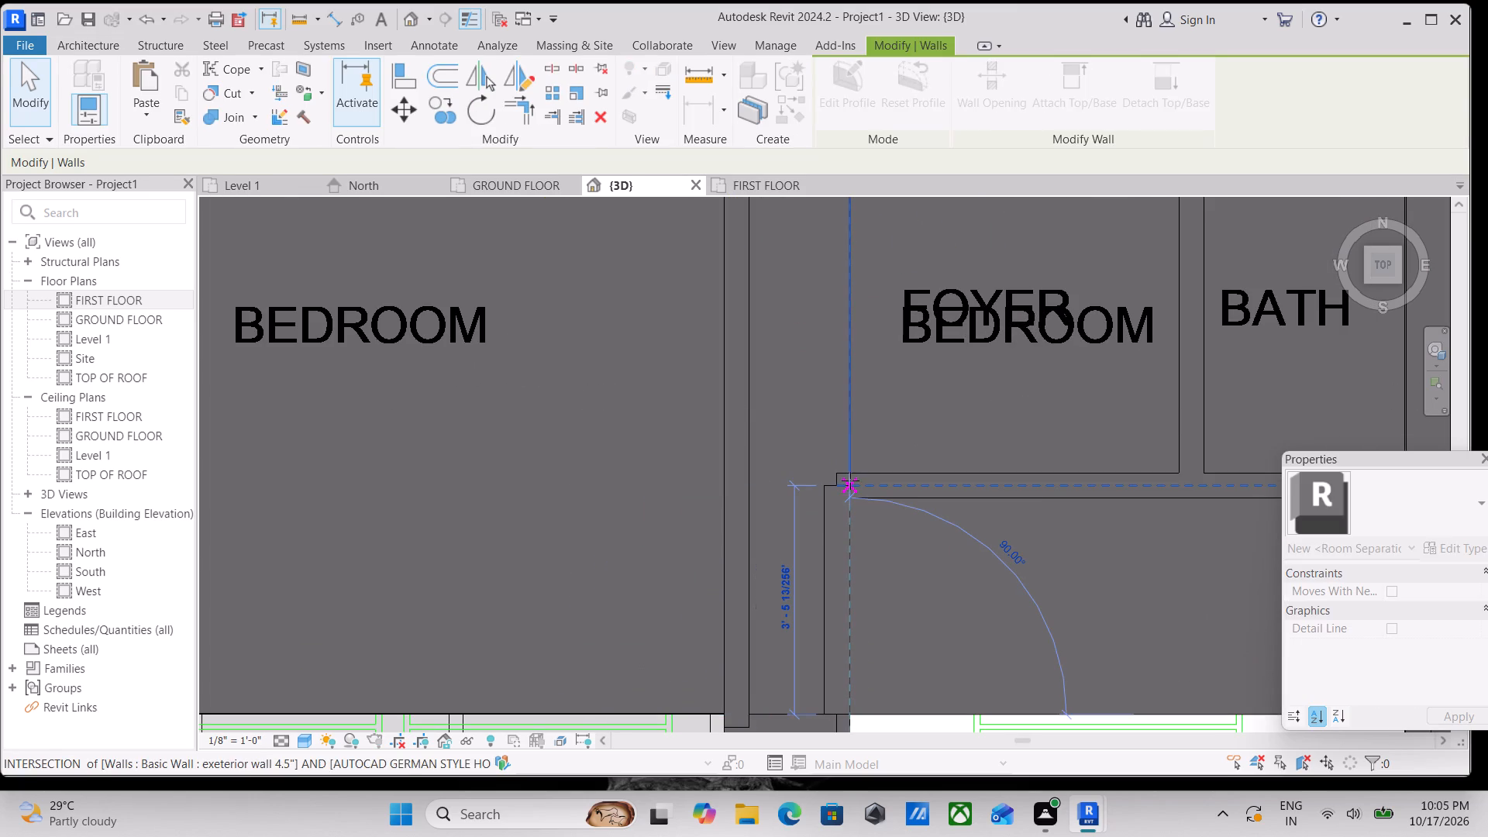
pyautogui.moveTo(850, 480); pyautogui.dragTo(850, 475)
pyautogui.scroll(-3, 874, 512)
pyautogui.press('Escape')
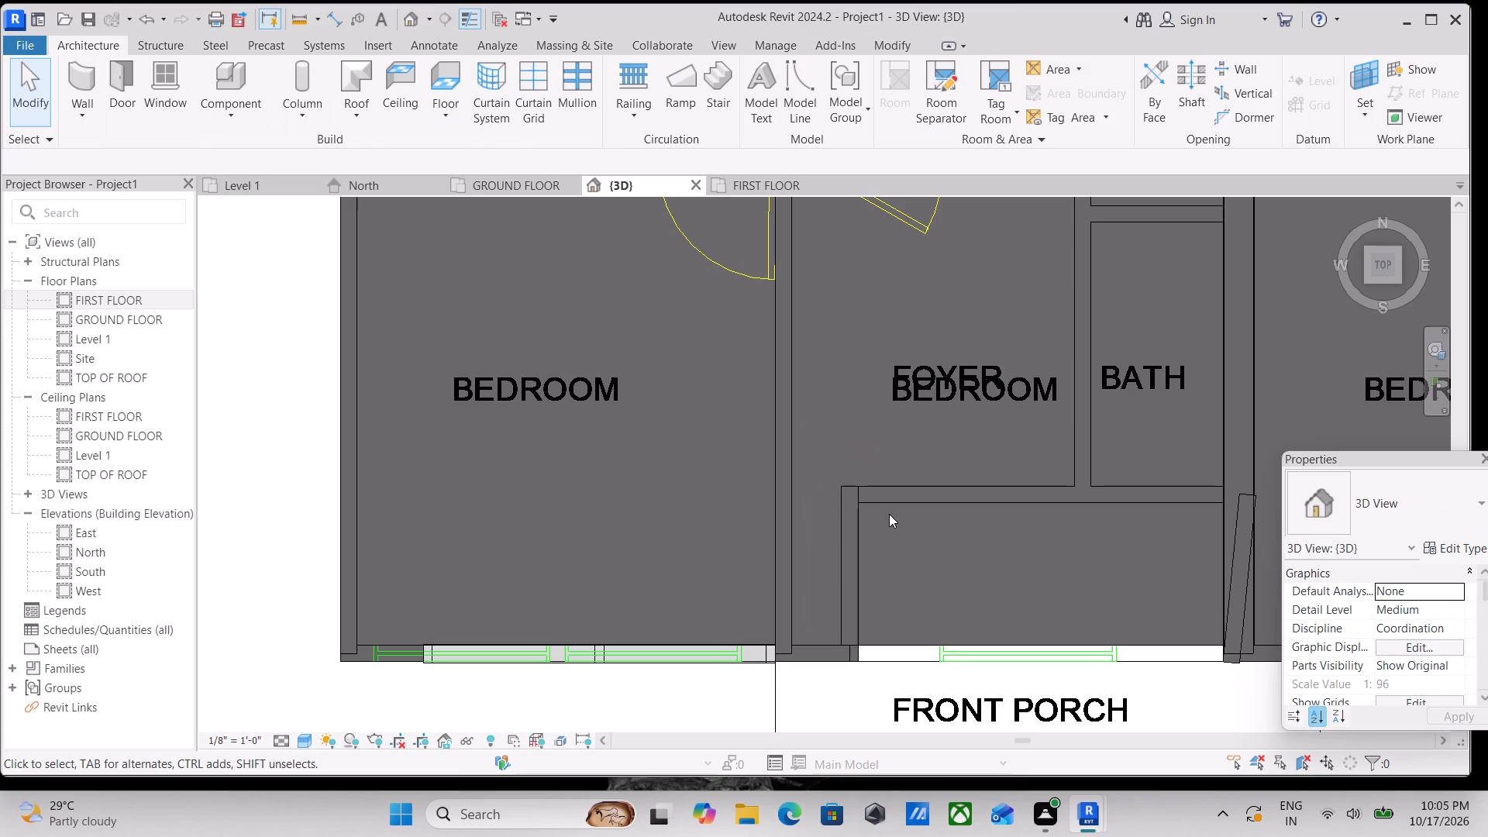
# Draw the recess's back wall as a 4.5" exterior wall from the side wall to the party wall, with its orientation flipped.
pyautogui.write('wa')
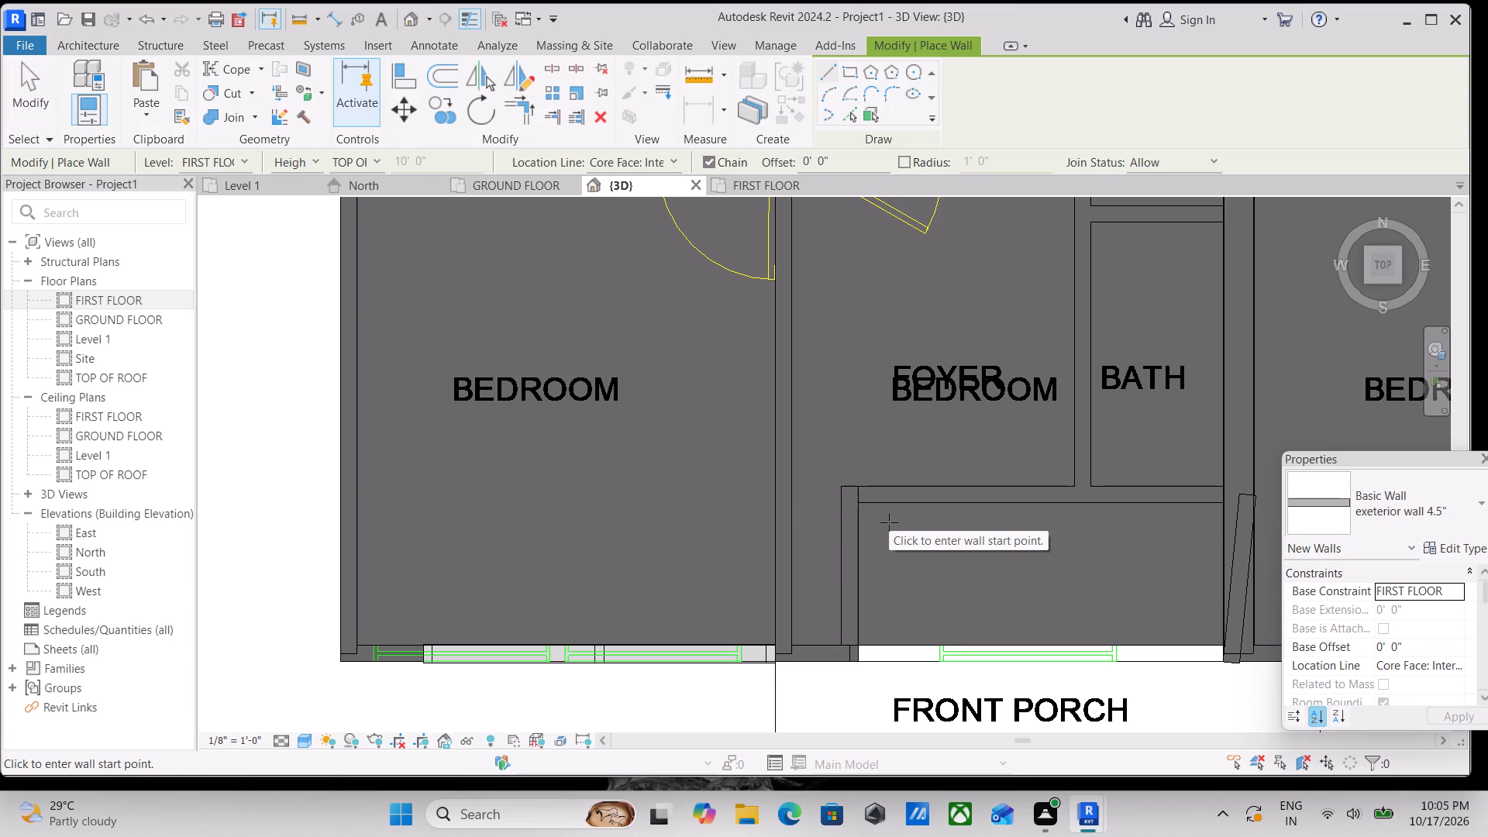
pyautogui.click(866, 488)
pyautogui.moveTo(948, 486); pyautogui.dragTo(794, 474, button='middle')
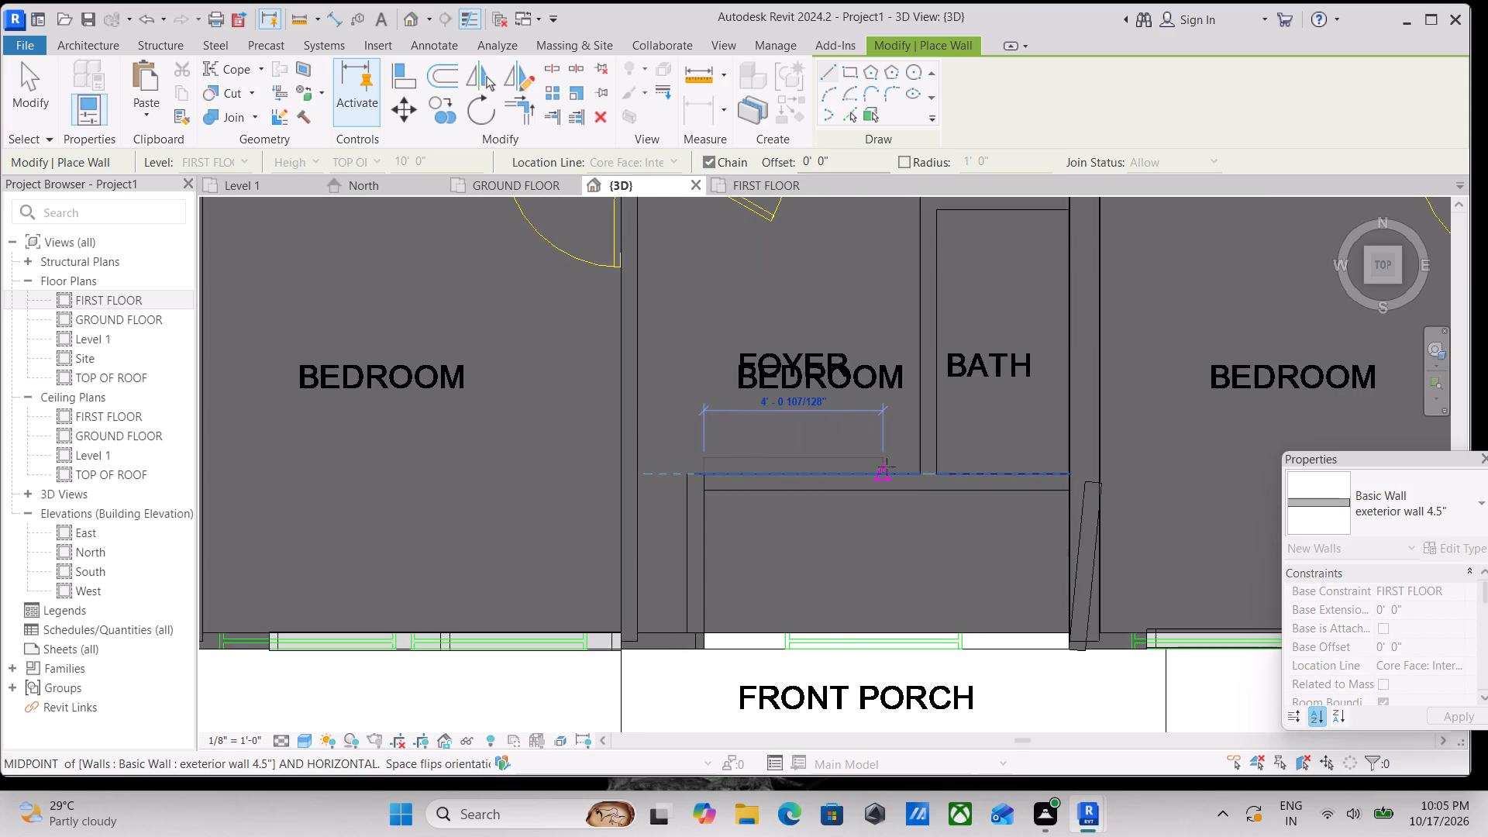
pyautogui.press('space')
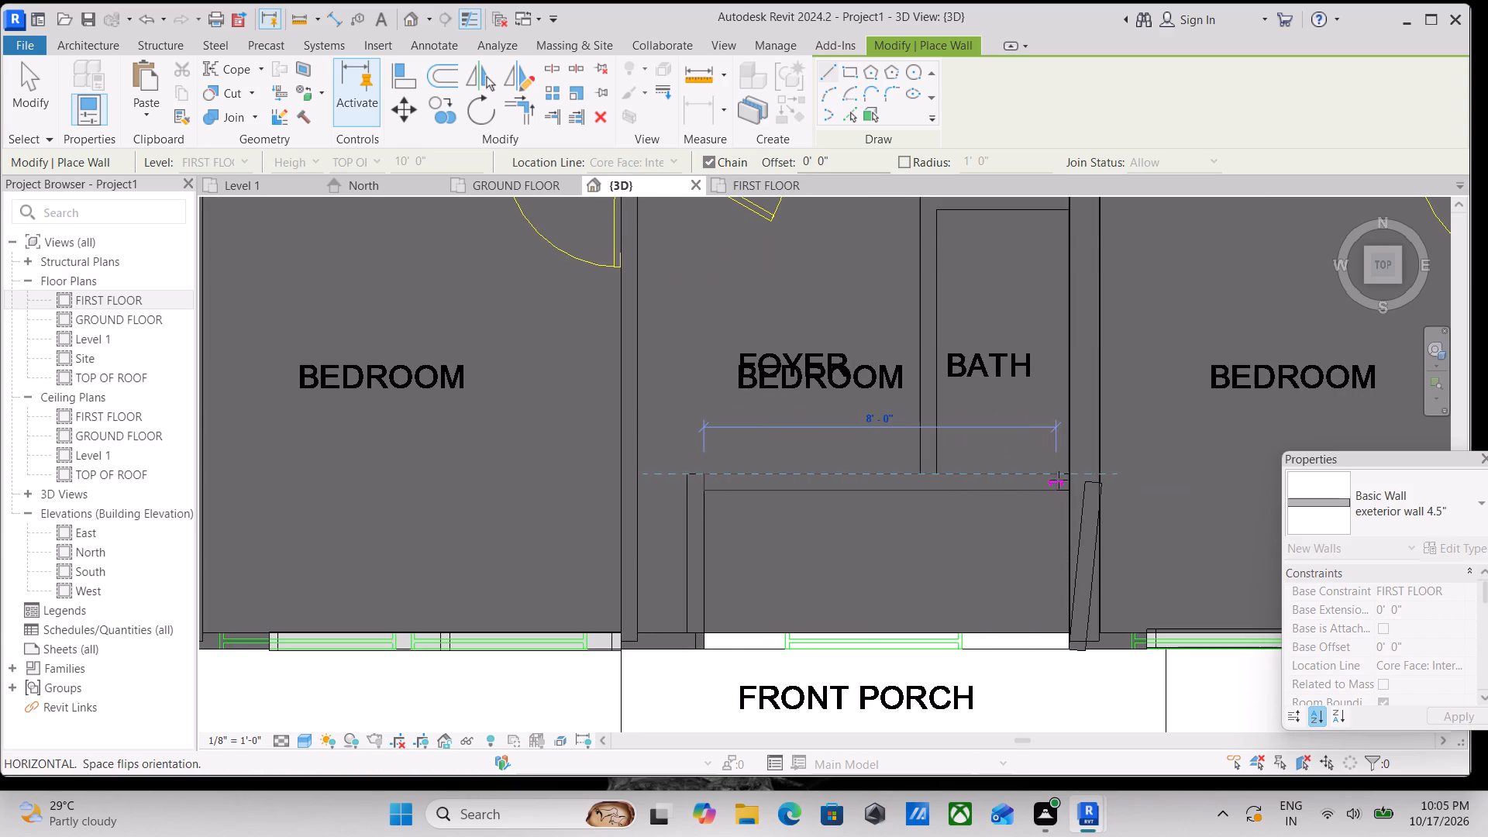
pyautogui.click(1070, 479)
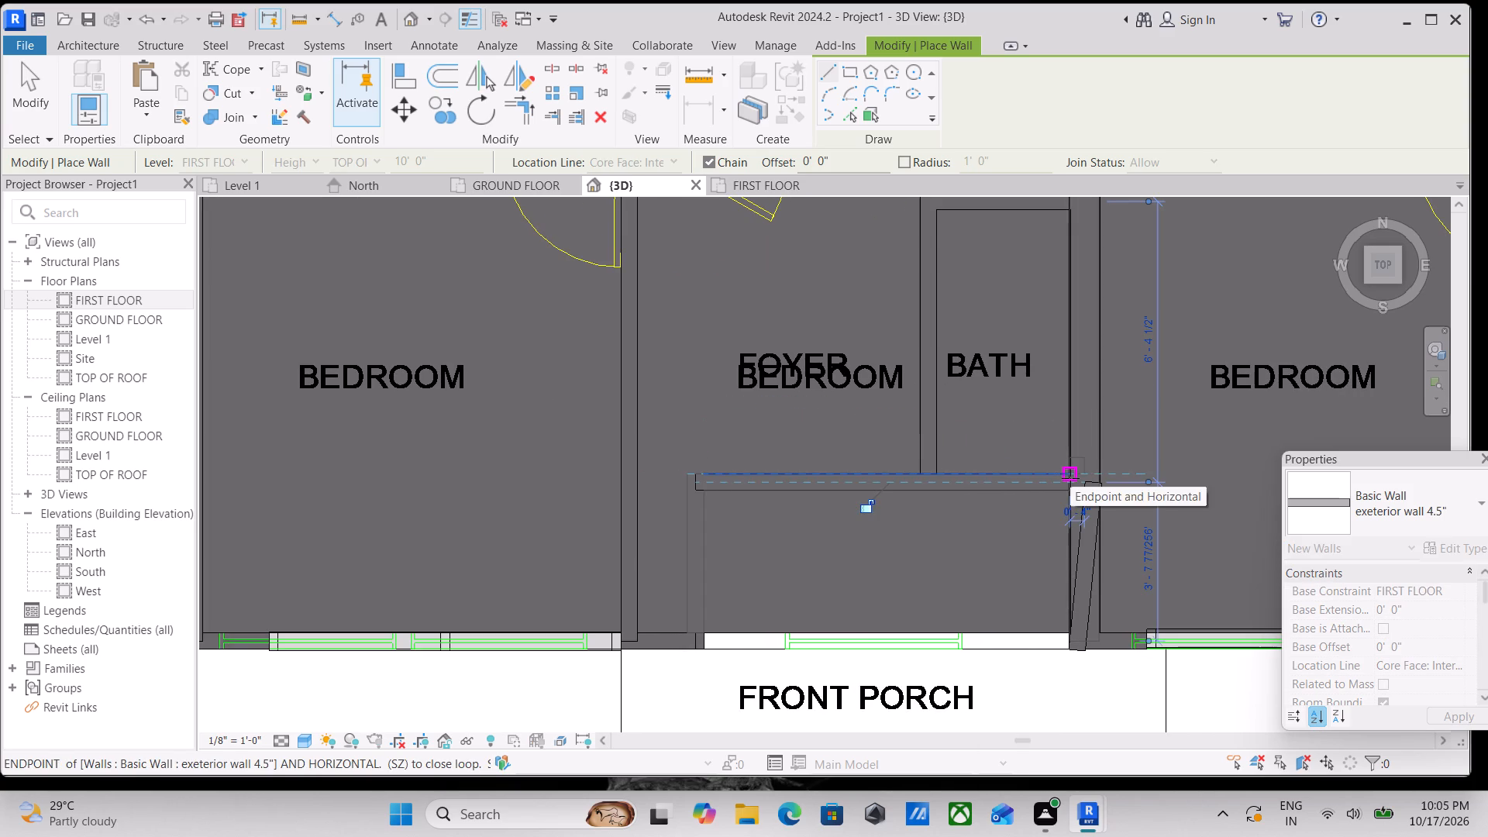
pyautogui.press('Escape')
pyautogui.press('Escape')
# Delete the slanted return wall beside the party wall at the recess.
pyautogui.click(1091, 539)
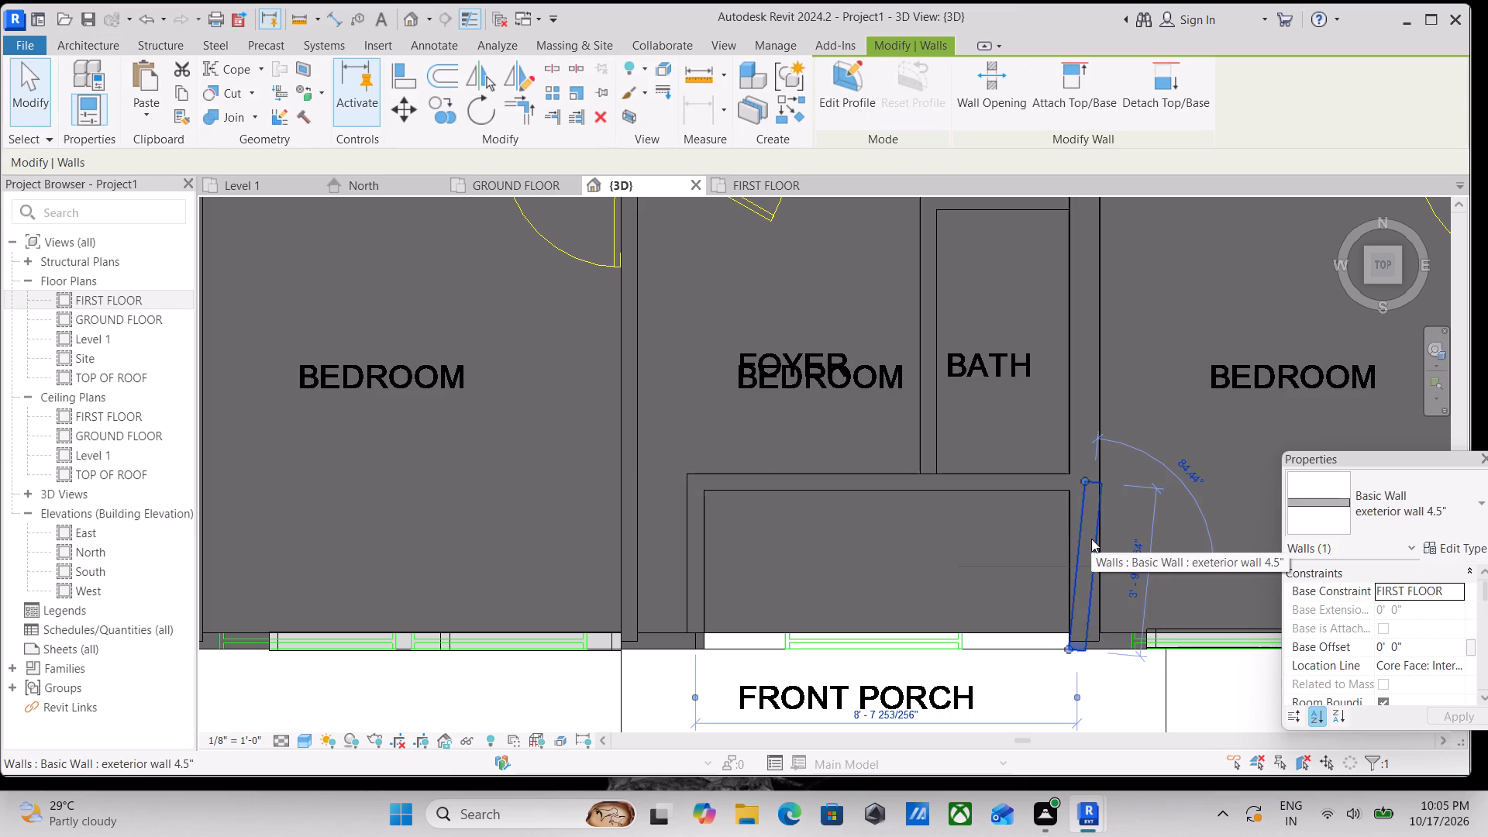
pyautogui.rightClick(1091, 539)
pyautogui.click(1135, 480)
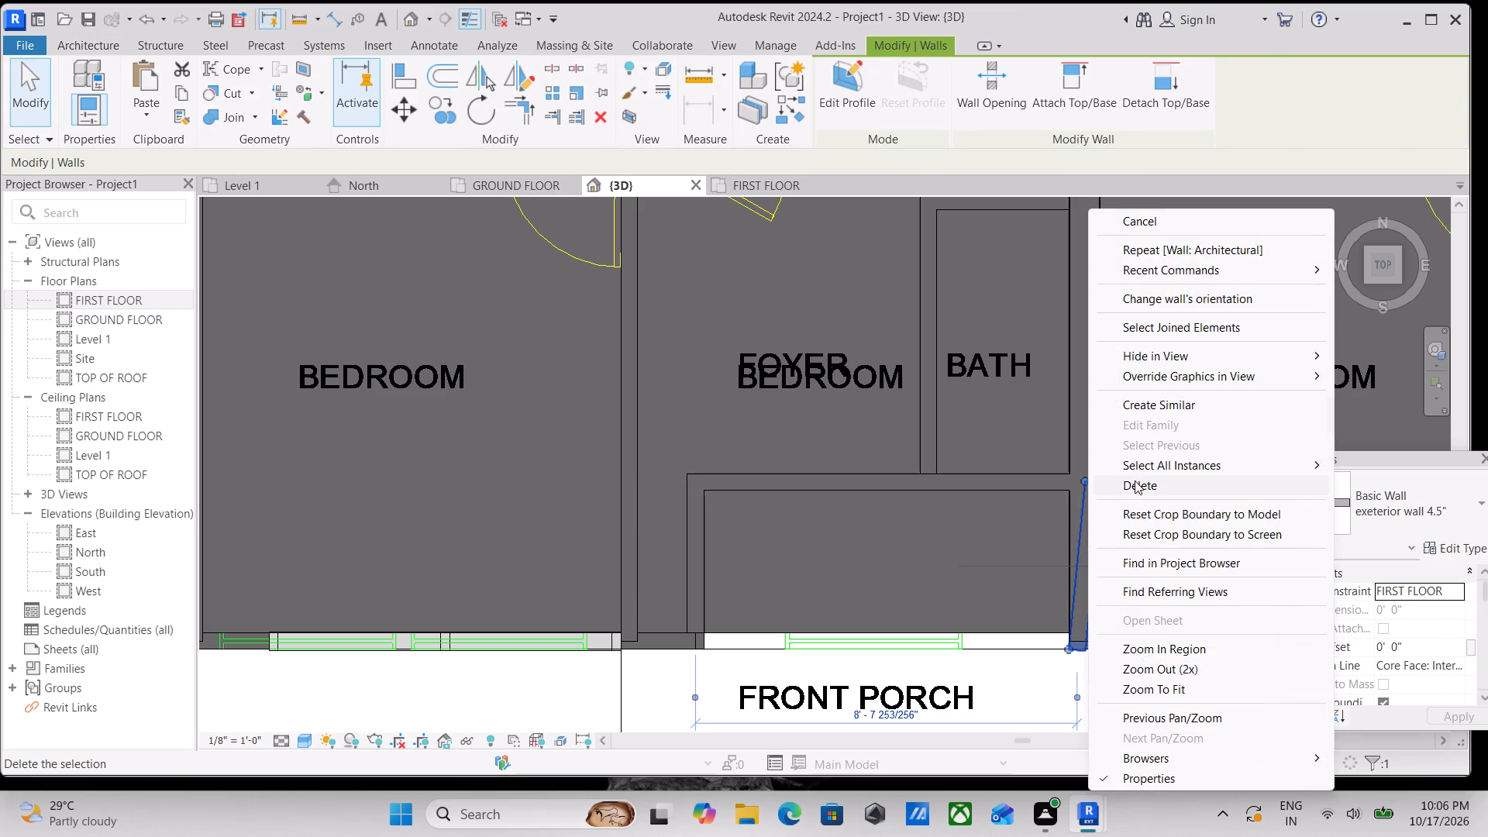
# Draw a straight 4.5" exterior wall about 3'-8" long from the recess's back wall along the party wall to the front edge.
pyautogui.scroll(-2, 1037, 471)
pyautogui.scroll(-1, 940, 468)
pyautogui.moveTo(940, 468); pyautogui.dragTo(911, 460, button='middle')
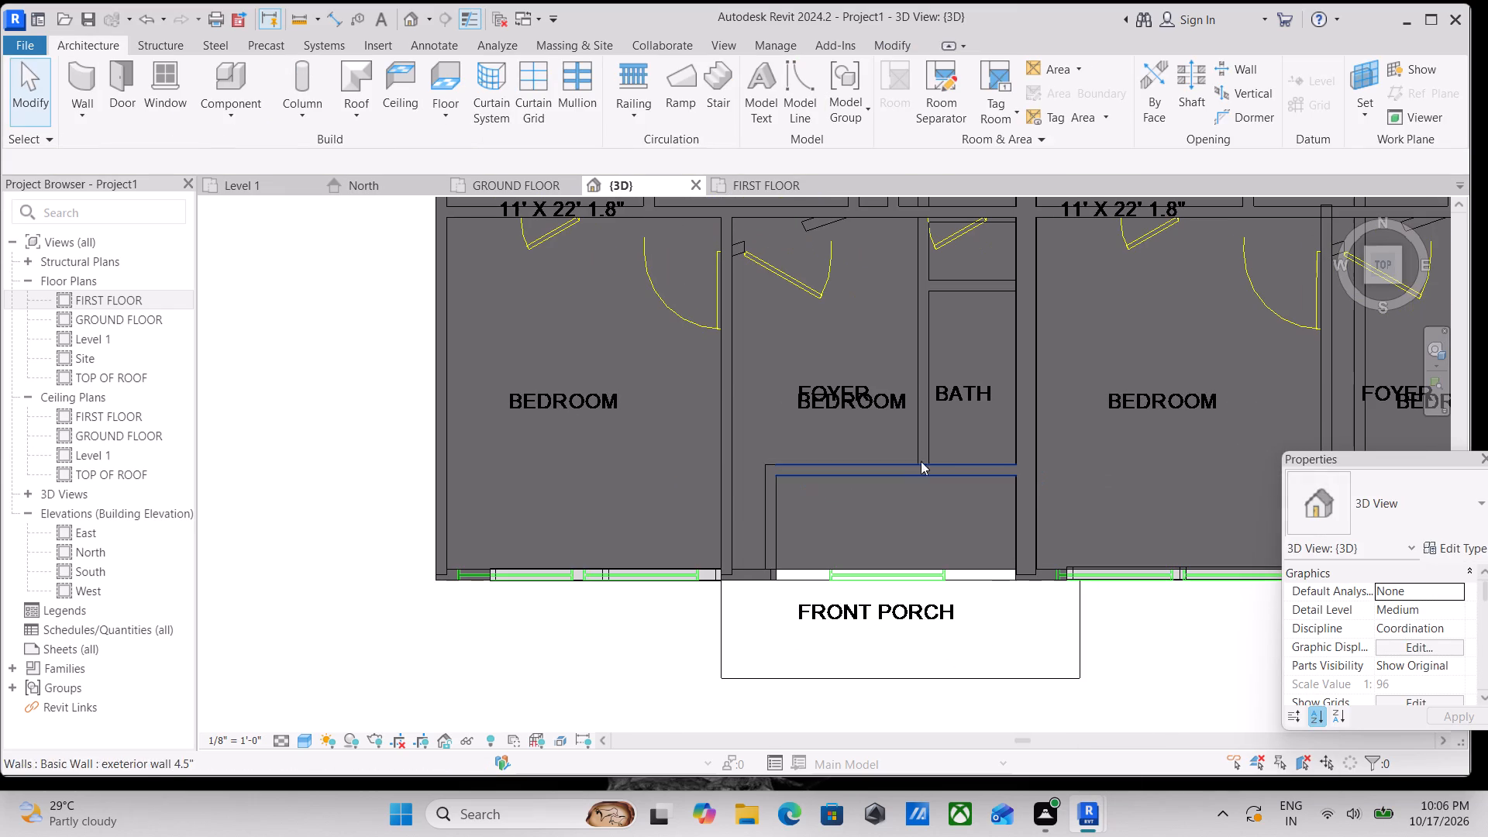
pyautogui.write('wa')
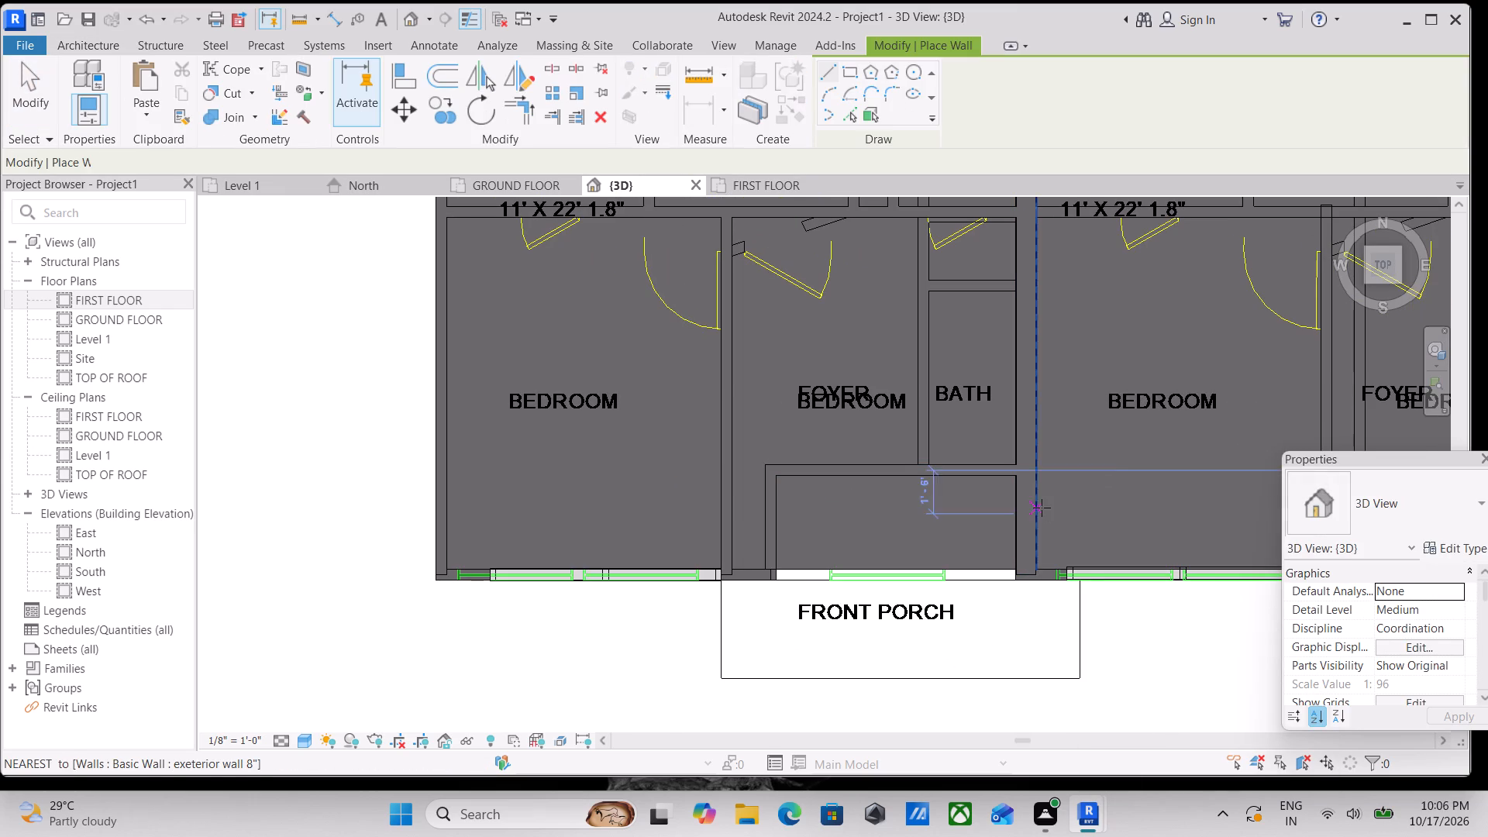
pyautogui.click(1016, 478)
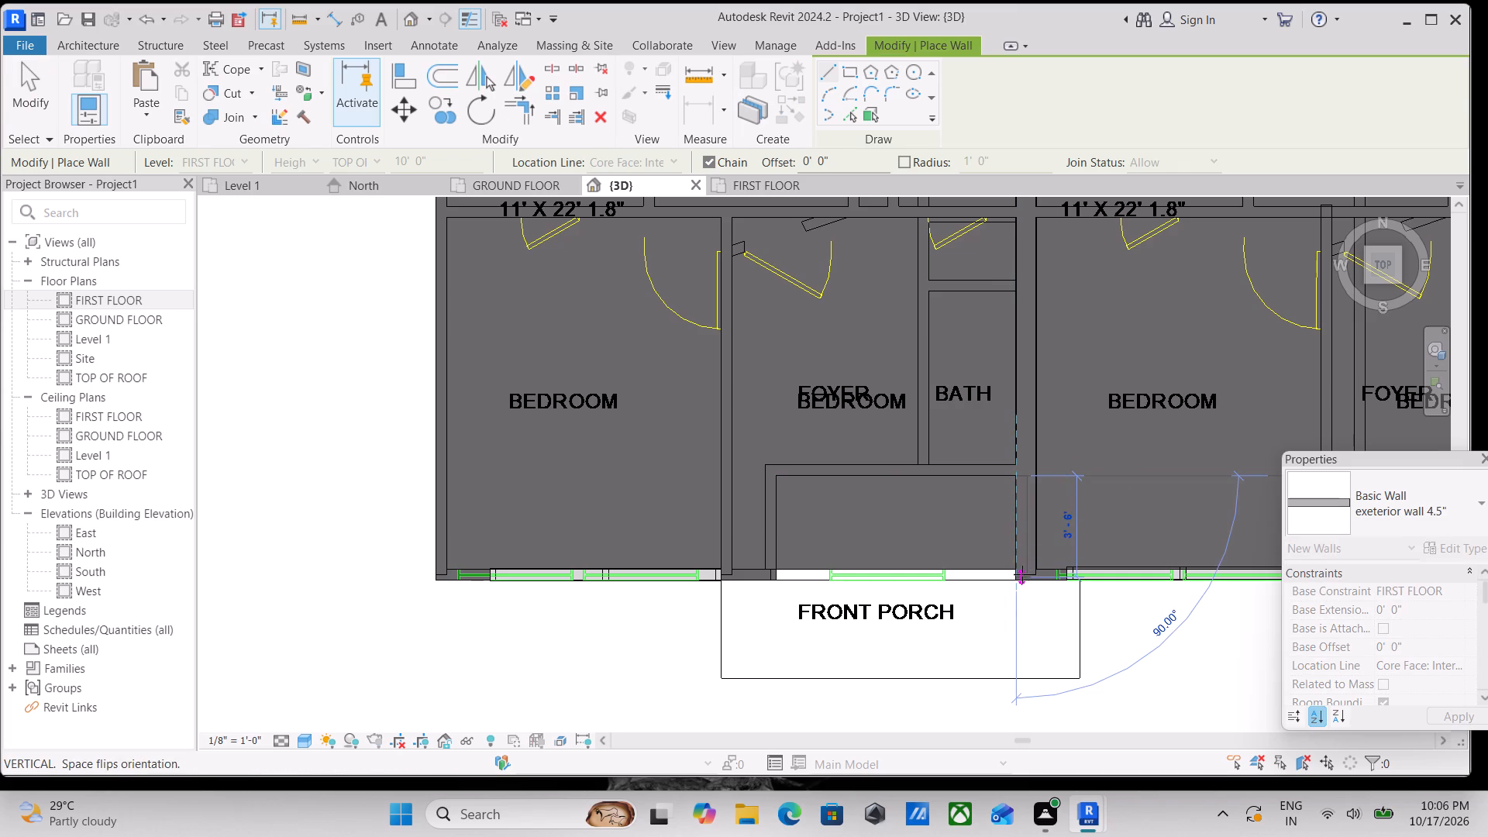
pyautogui.click(1022, 574)
pyautogui.press('Escape')
pyautogui.scroll(-3, 1035, 563)
pyautogui.press('Escape')
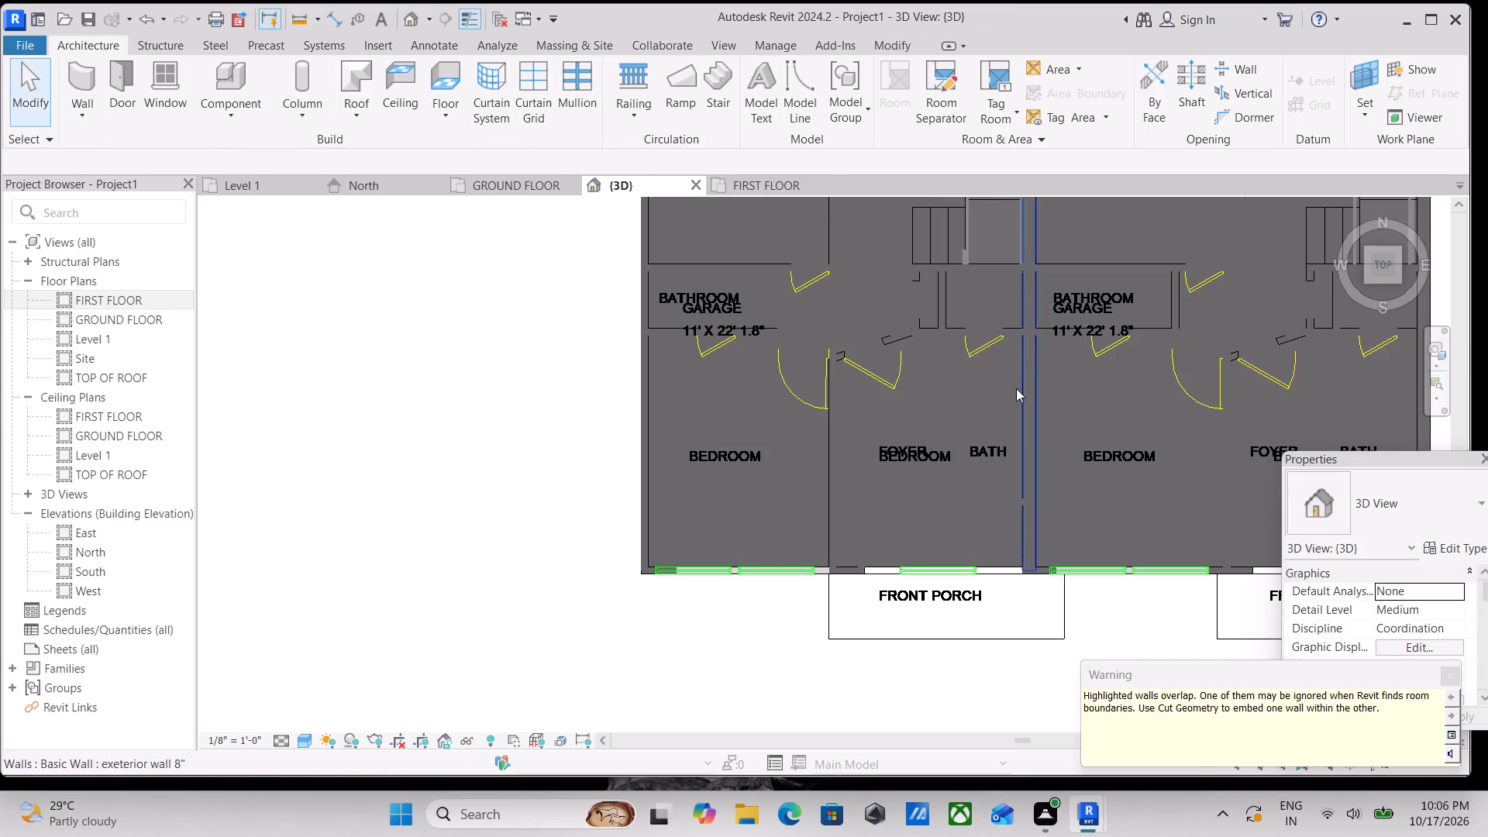
# Delete the short 4.5" exterior side wall of the recess beside the bedroom partition, leaving the recess's back wall.
pyautogui.scroll(-2, 939, 429)
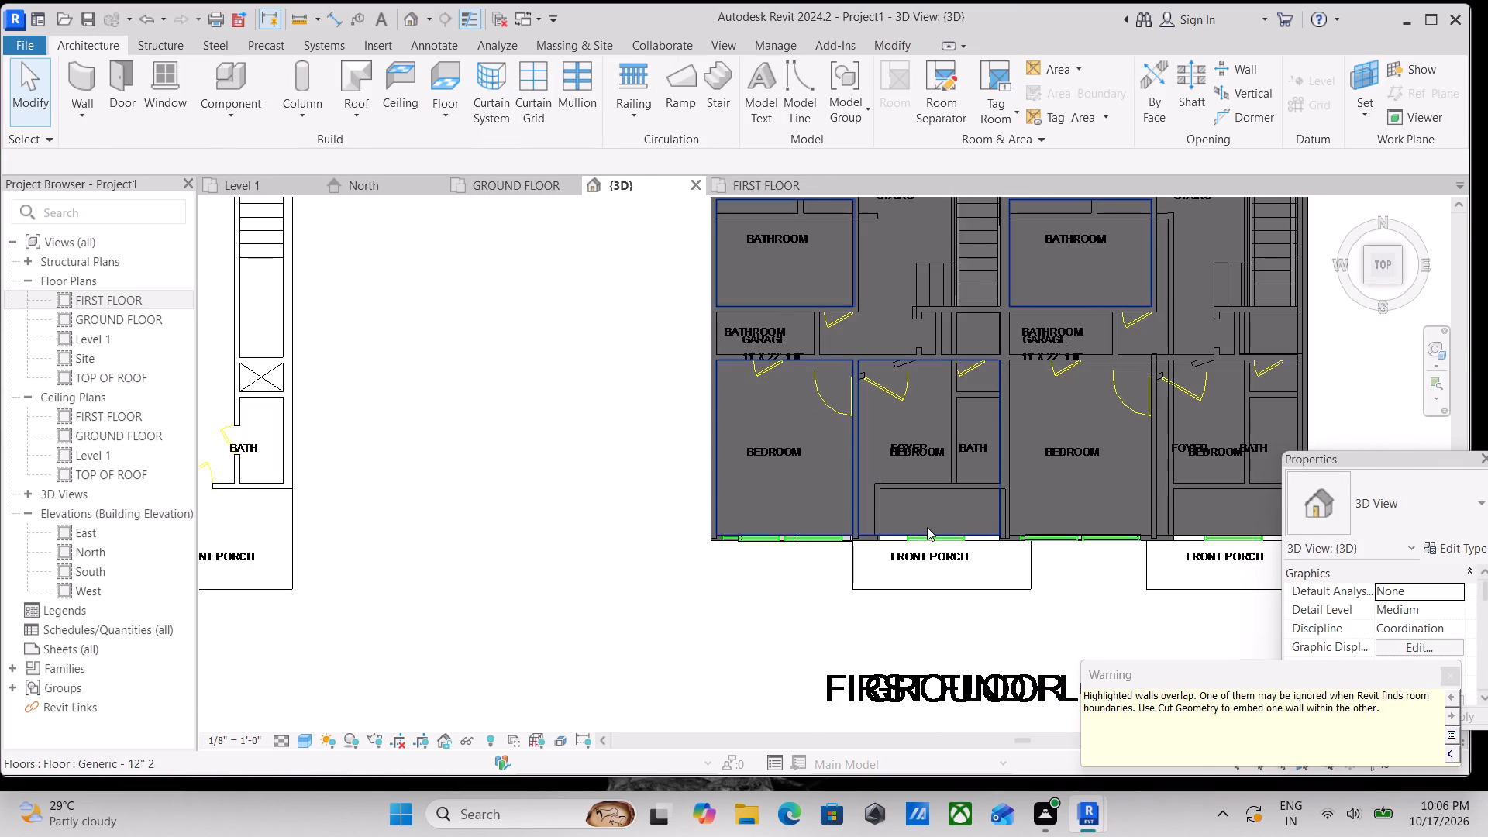
pyautogui.keyDown('shift'); pyautogui.moveTo(927, 527); pyautogui.dragTo(956, 154, button='middle'); pyautogui.keyUp('shift')
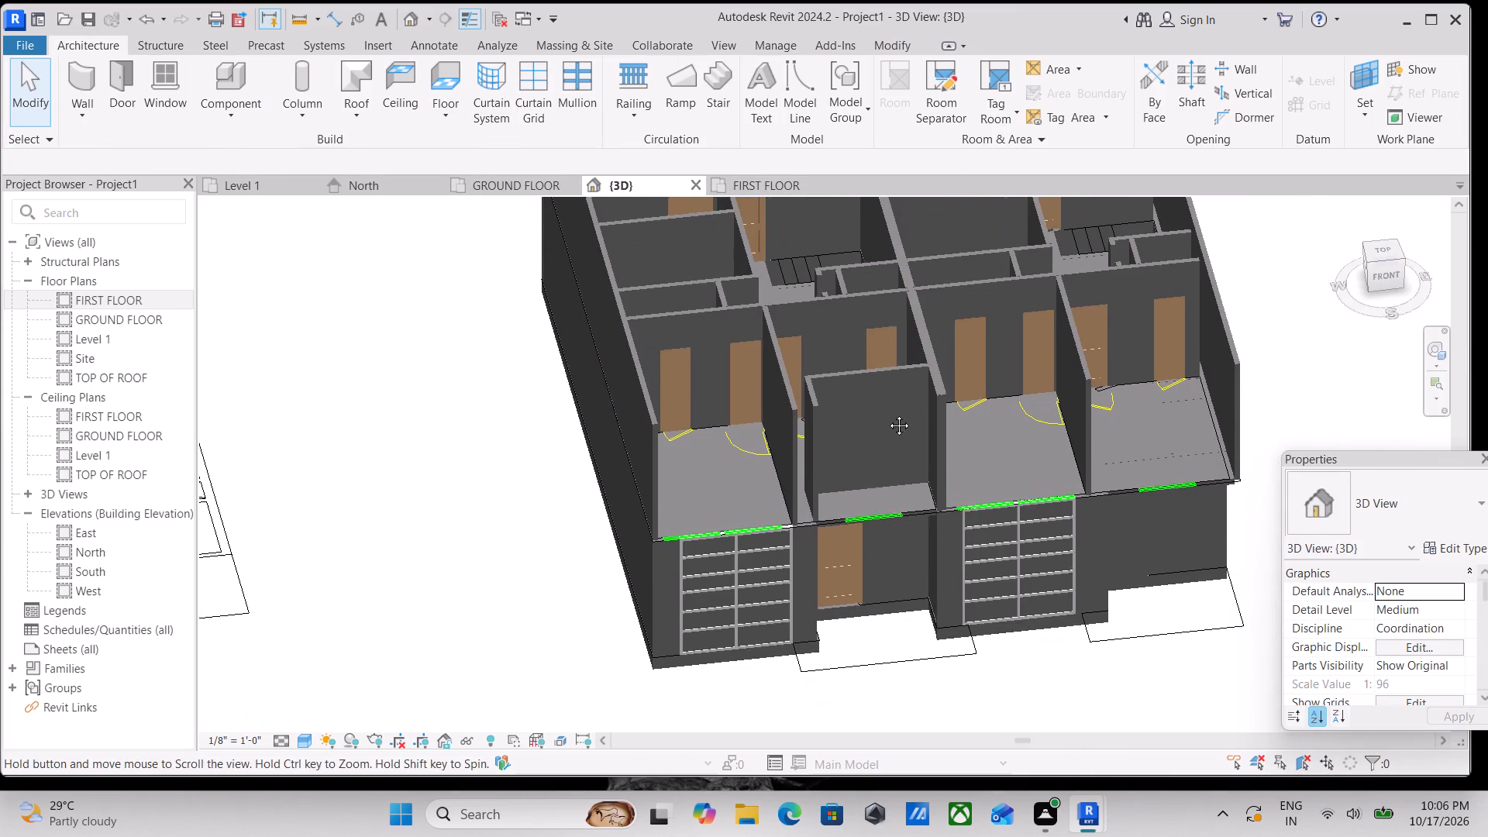
pyautogui.keyDown('shift'); pyautogui.moveTo(918, 446); pyautogui.dragTo(742, 310, button='middle'); pyautogui.keyUp('shift')
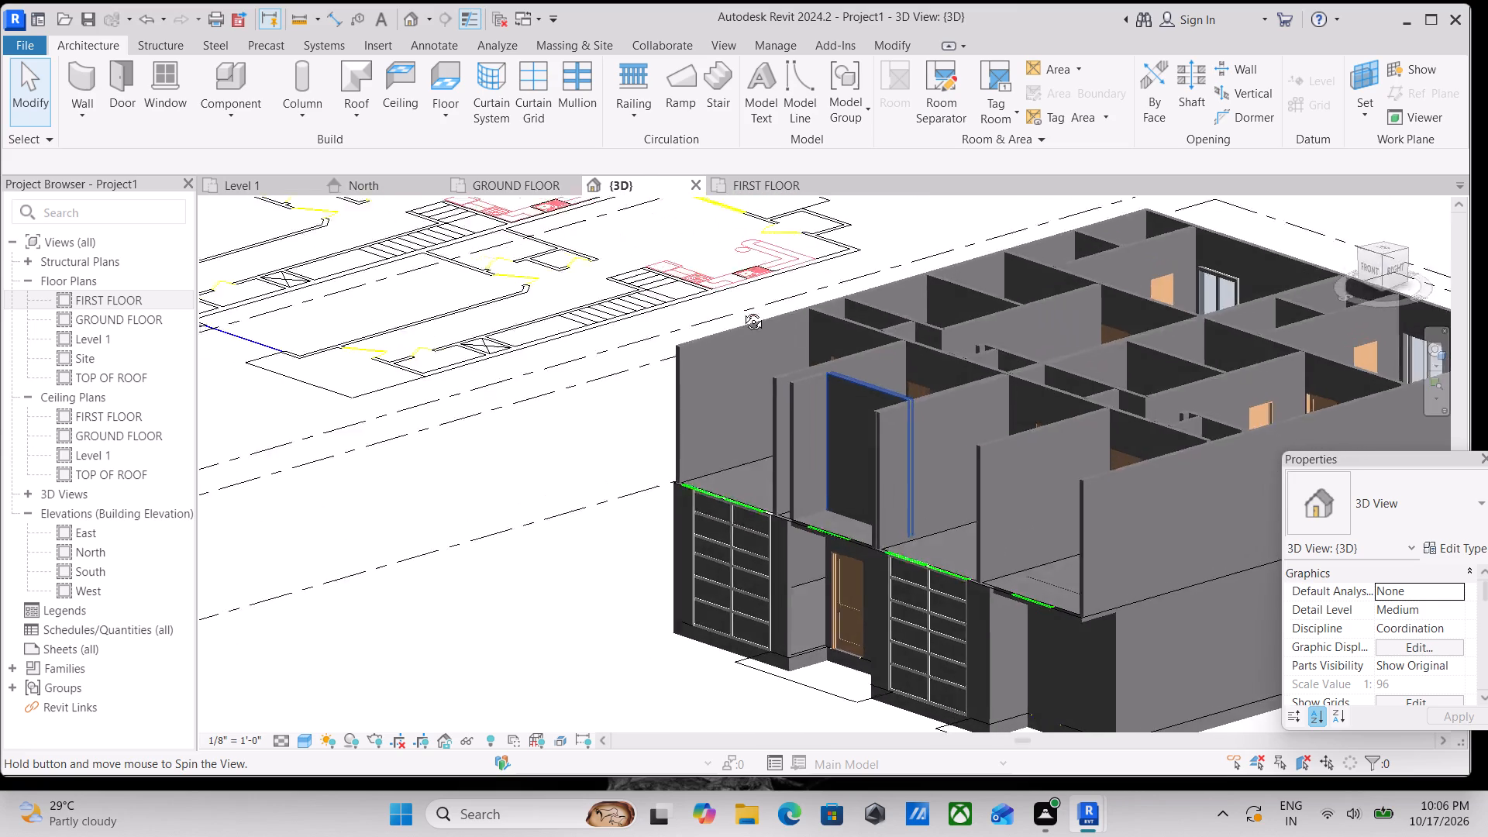
pyautogui.keyDown('shift'); pyautogui.moveTo(742, 310); pyautogui.dragTo(710, 408, button='middle'); pyautogui.keyUp('shift')
pyautogui.keyDown('shift'); pyautogui.moveTo(758, 430); pyautogui.dragTo(797, 486, button='middle'); pyautogui.keyUp('shift')
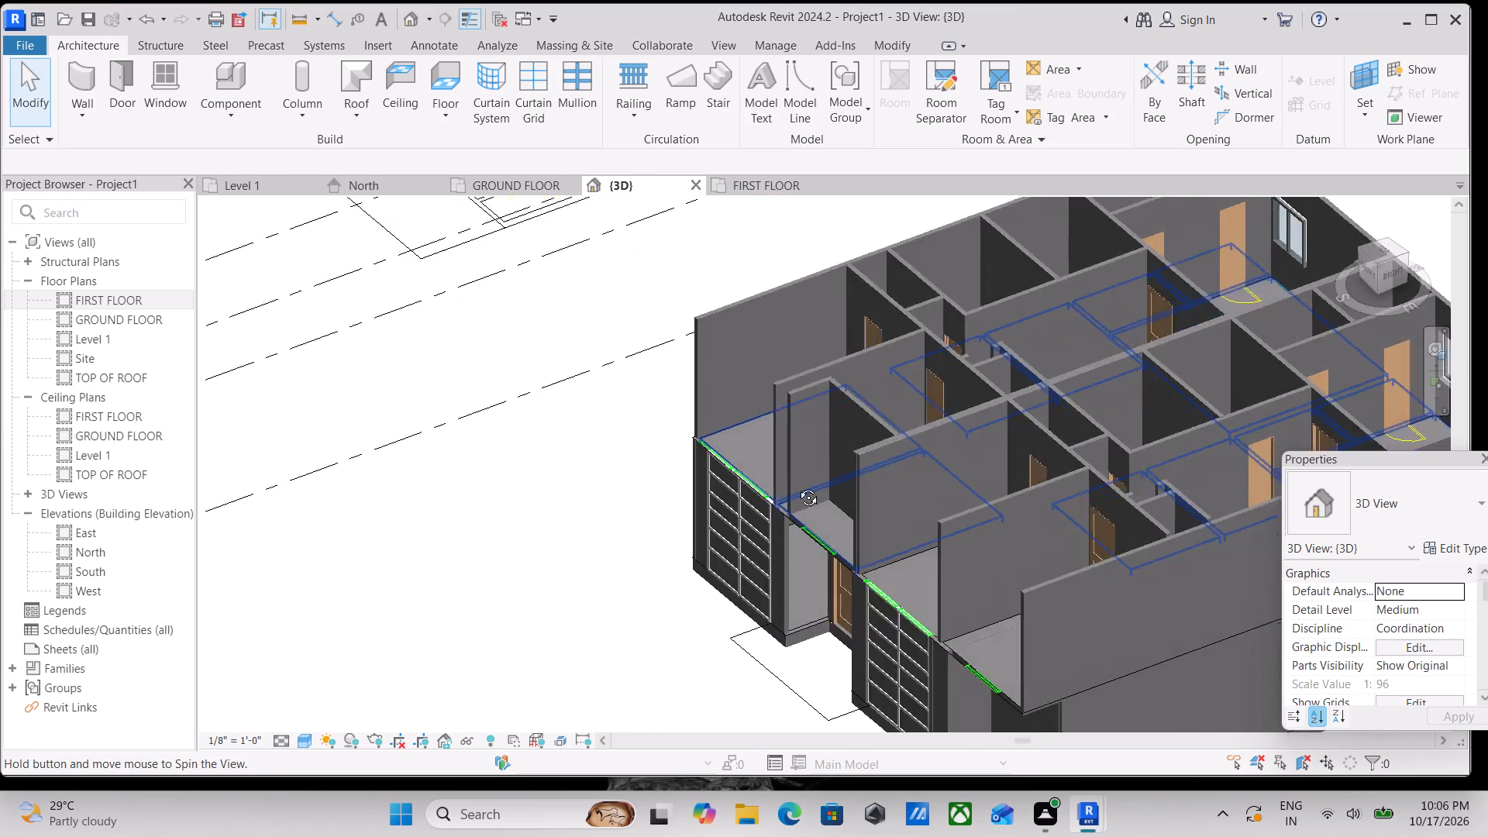
pyautogui.keyDown('shift'); pyautogui.moveTo(797, 486); pyautogui.dragTo(985, 646, button='middle'); pyautogui.keyUp('shift')
pyautogui.keyDown('shift'); pyautogui.scroll(-1, 985, 646); pyautogui.keyUp('shift')
pyautogui.moveTo(1006, 520); pyautogui.dragTo(1007, 568, button='middle')
pyautogui.scroll(-1, 1042, 485)
pyautogui.keyDown('shift'); pyautogui.moveTo(1042, 485); pyautogui.dragTo(1038, 539, button='middle'); pyautogui.keyUp('shift')
pyautogui.scroll(1, 898, 464)
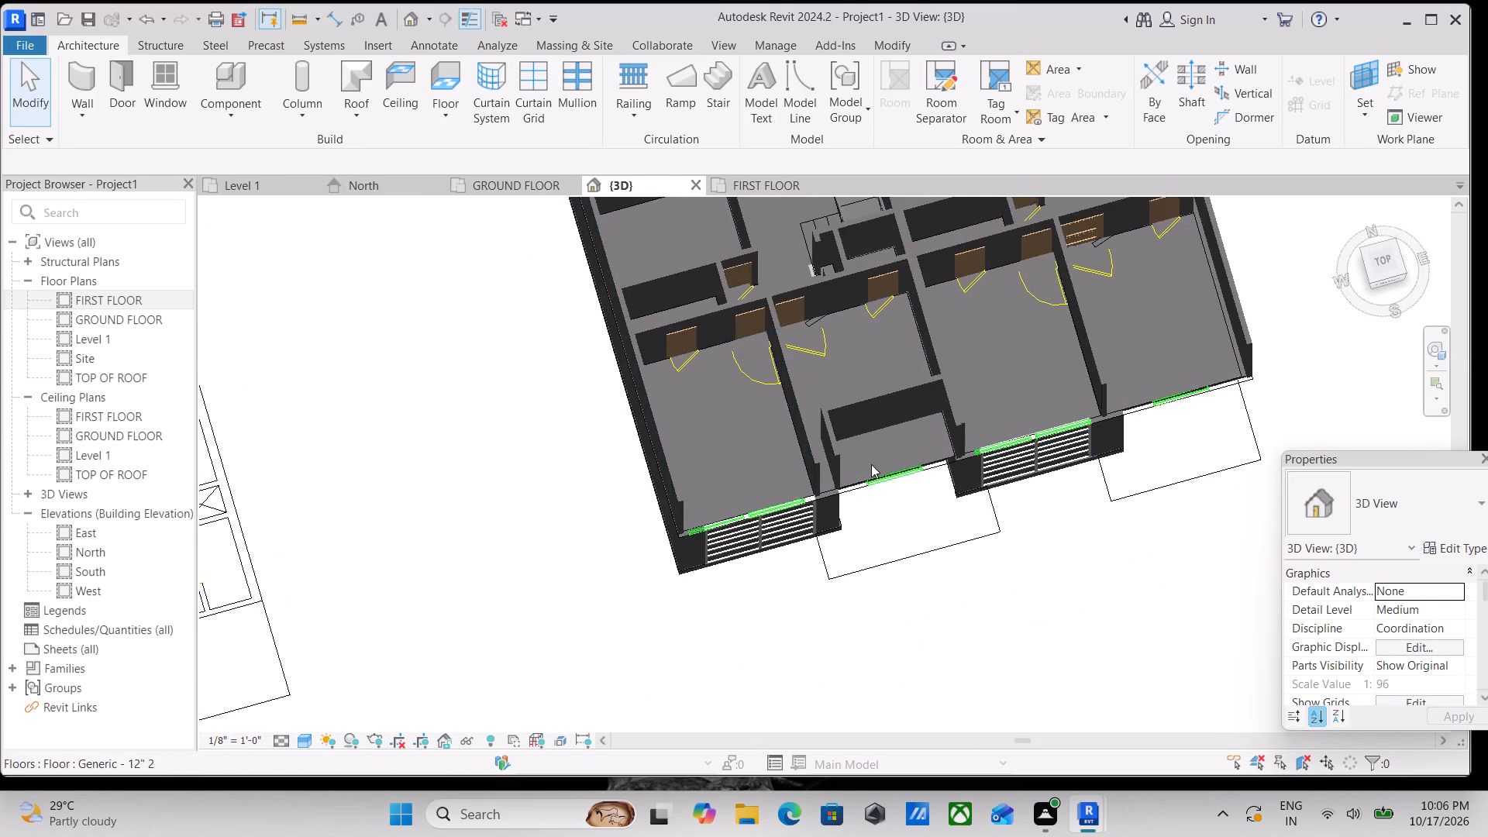
pyautogui.scroll(2, 811, 450)
pyautogui.click(846, 452)
pyautogui.rightClick(846, 452)
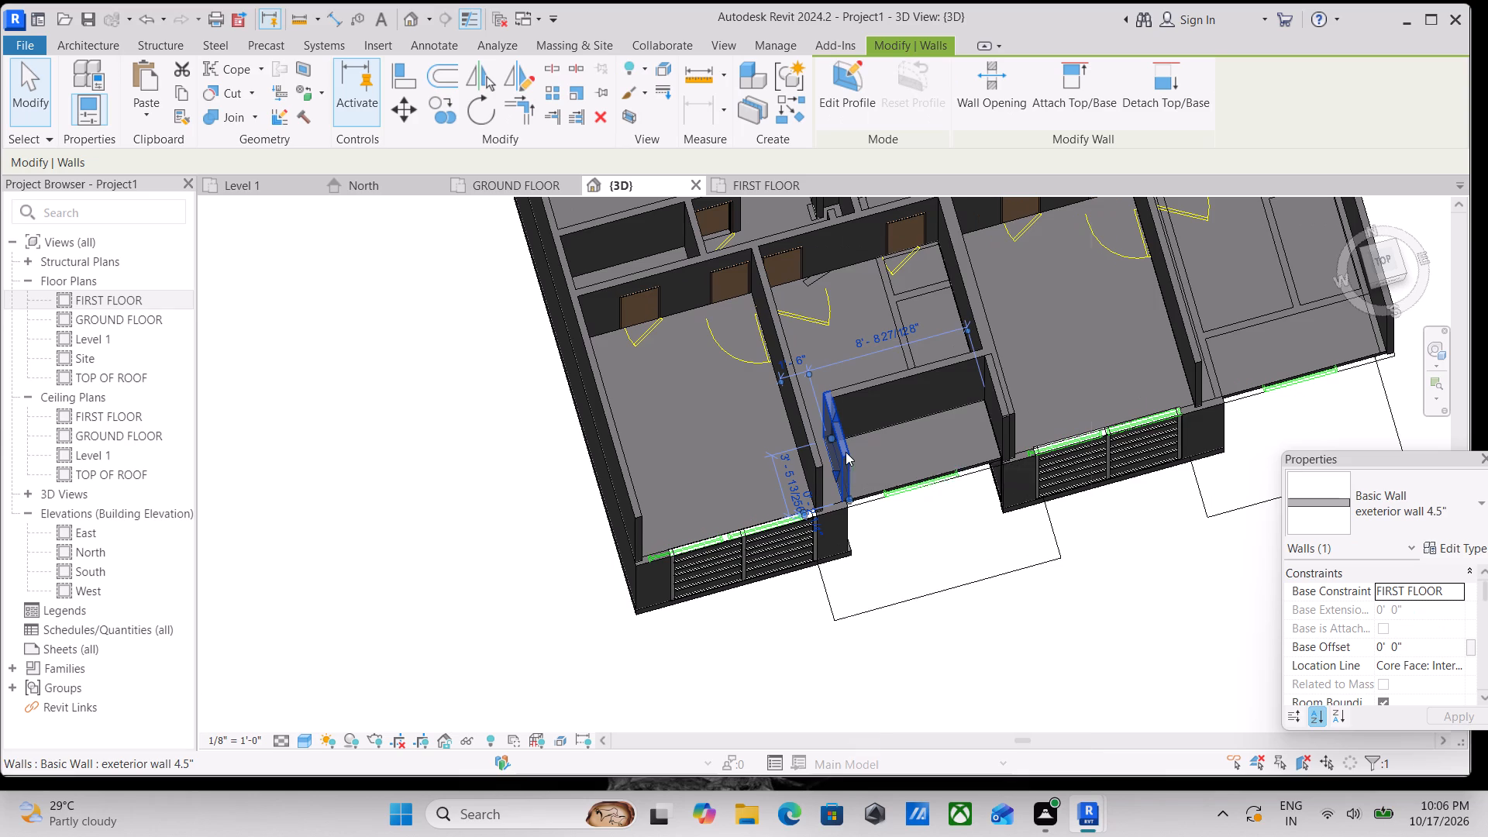
pyautogui.click(918, 489)
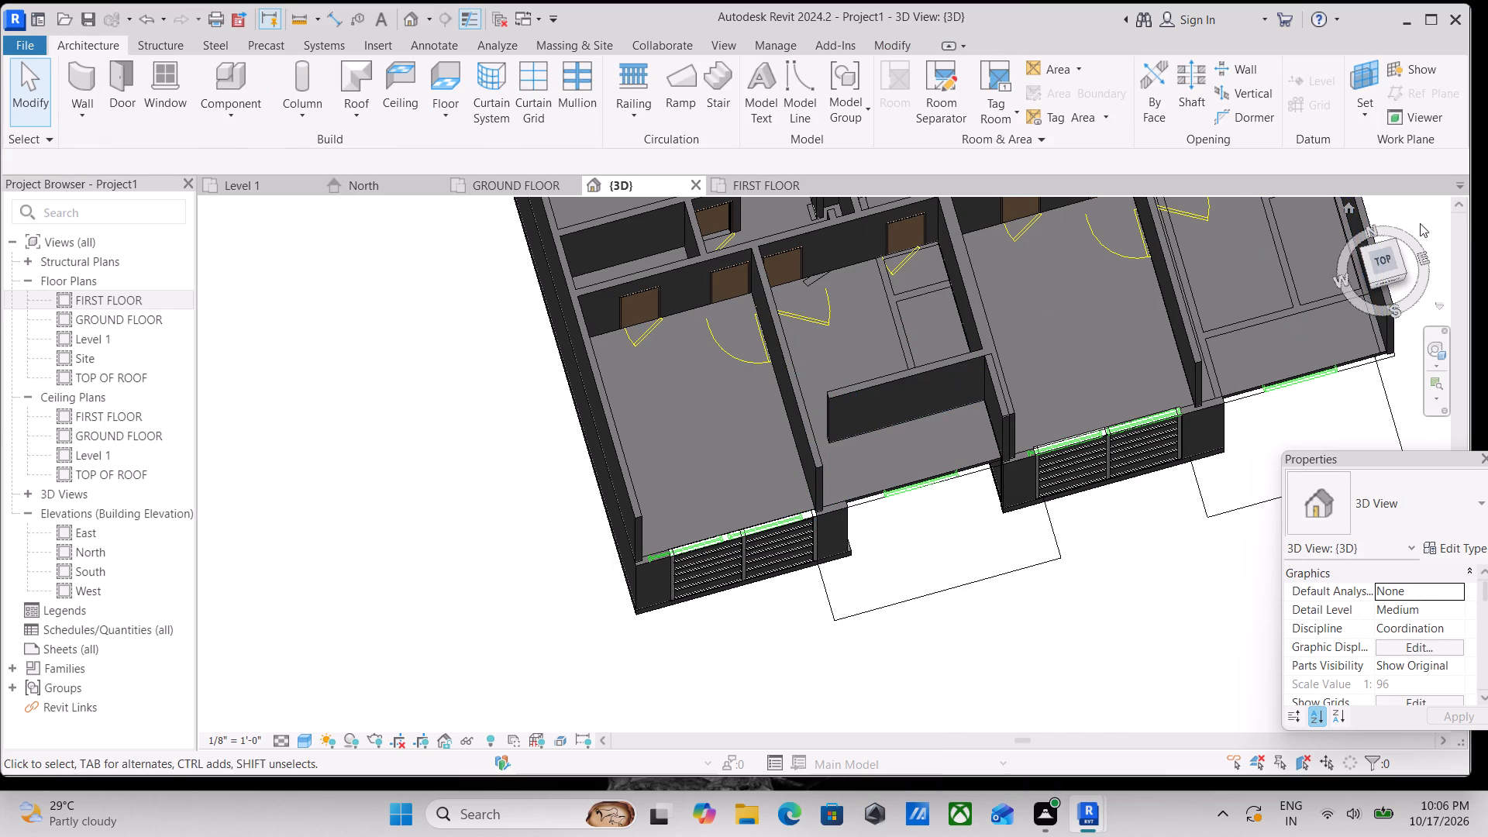
# Draw the other unit's recess back wall as a 4.5" exterior wall about 8'-11 1/2" long, from the outer side wall toward the bedroom partition.
pyautogui.moveTo(1223, 386); pyautogui.dragTo(1158, 433, button='middle')
pyautogui.keyDown('shift'); pyautogui.moveTo(1134, 406); pyautogui.dragTo(1119, 456, button='middle'); pyautogui.keyUp('shift')
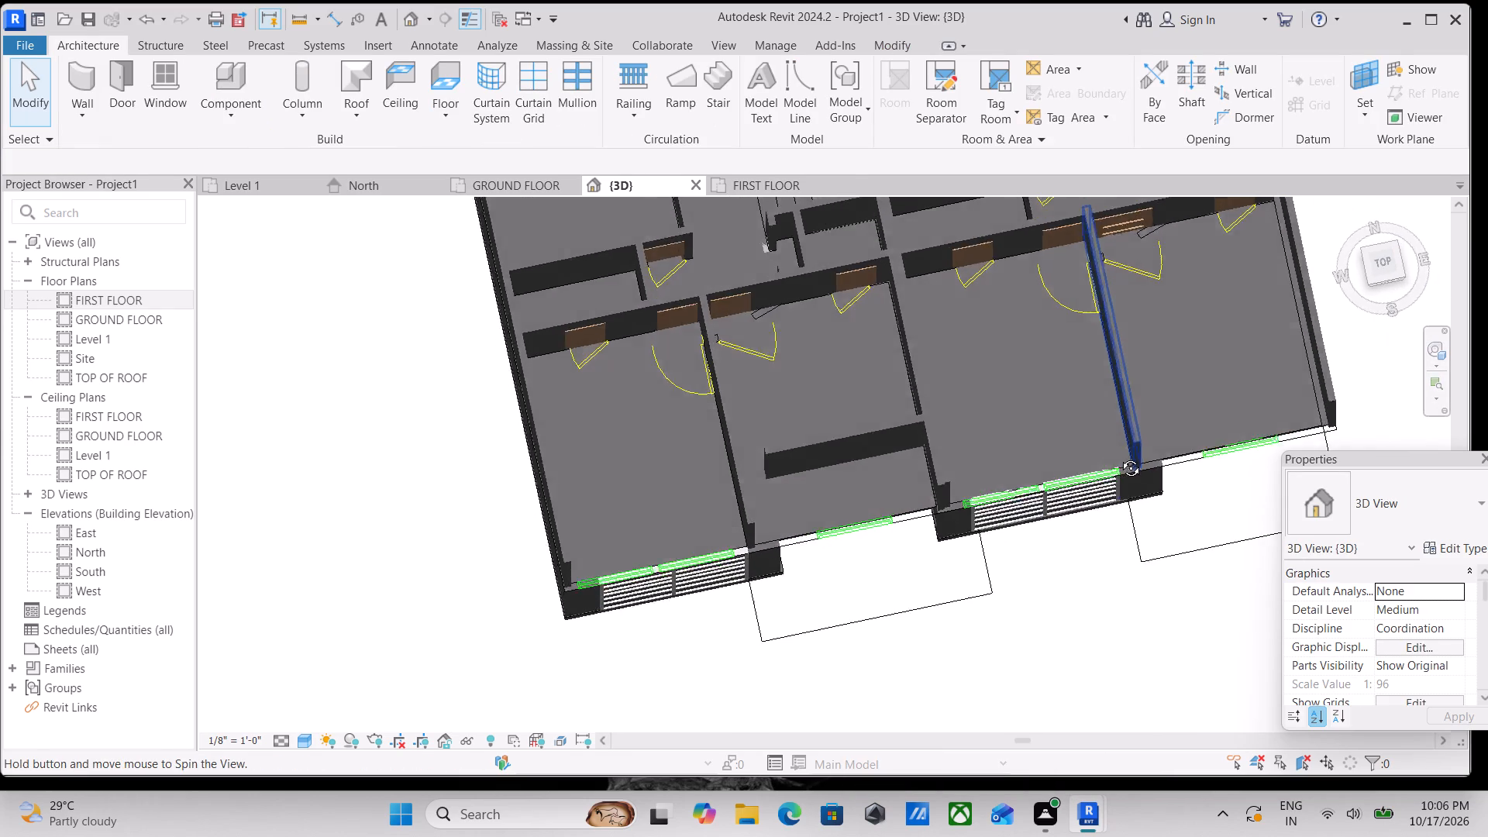
pyautogui.keyDown('shift'); pyautogui.moveTo(1119, 456); pyautogui.dragTo(1118, 462, button='middle'); pyautogui.keyUp('shift')
pyautogui.moveTo(1172, 440); pyautogui.dragTo(1159, 499, button='middle')
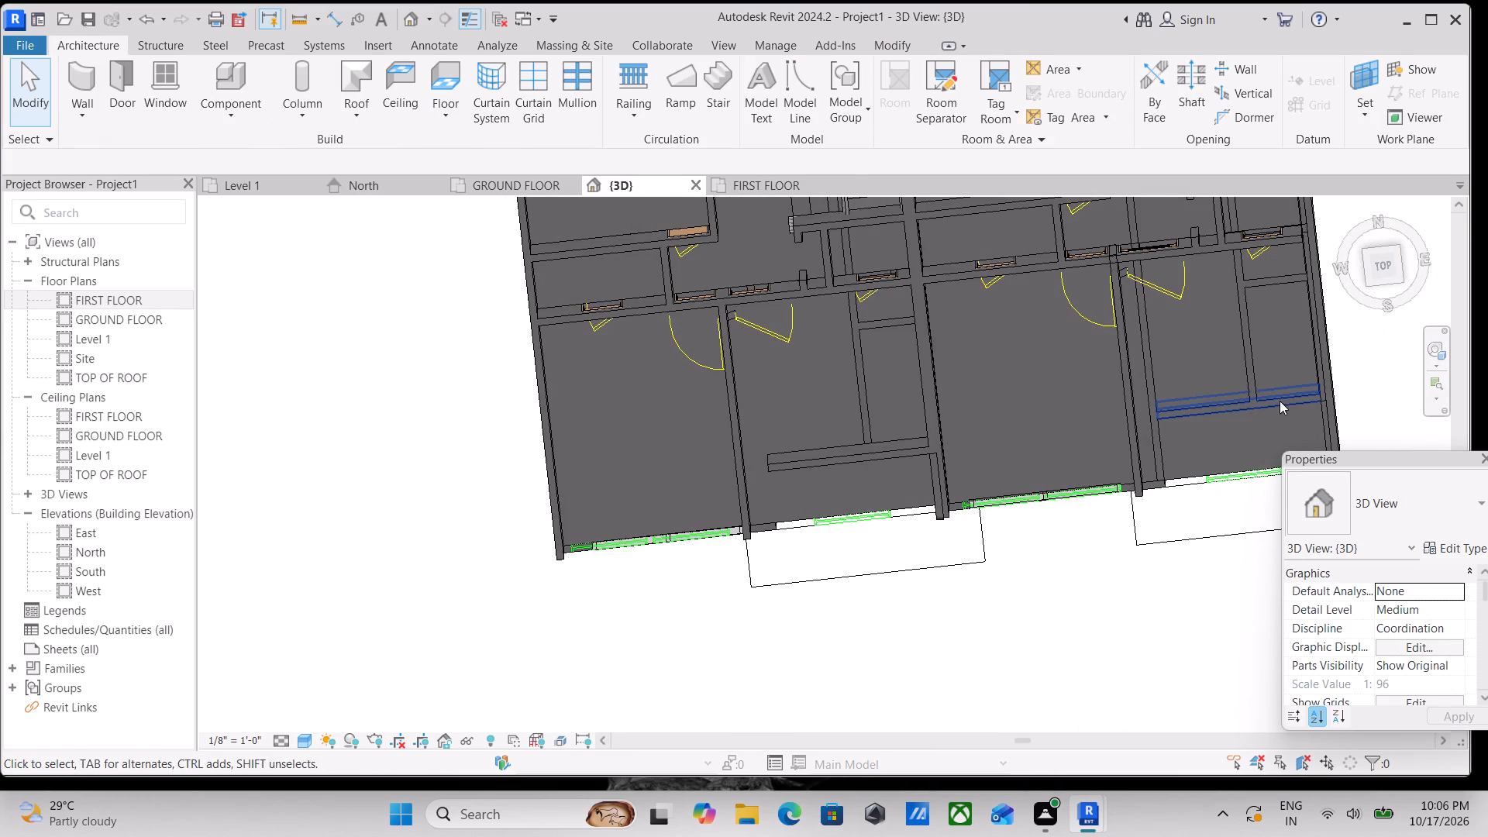
pyautogui.press('w')
pyautogui.press('a')
pyautogui.scroll(-1, 1347, 378)
pyautogui.scroll(5, 1312, 390)
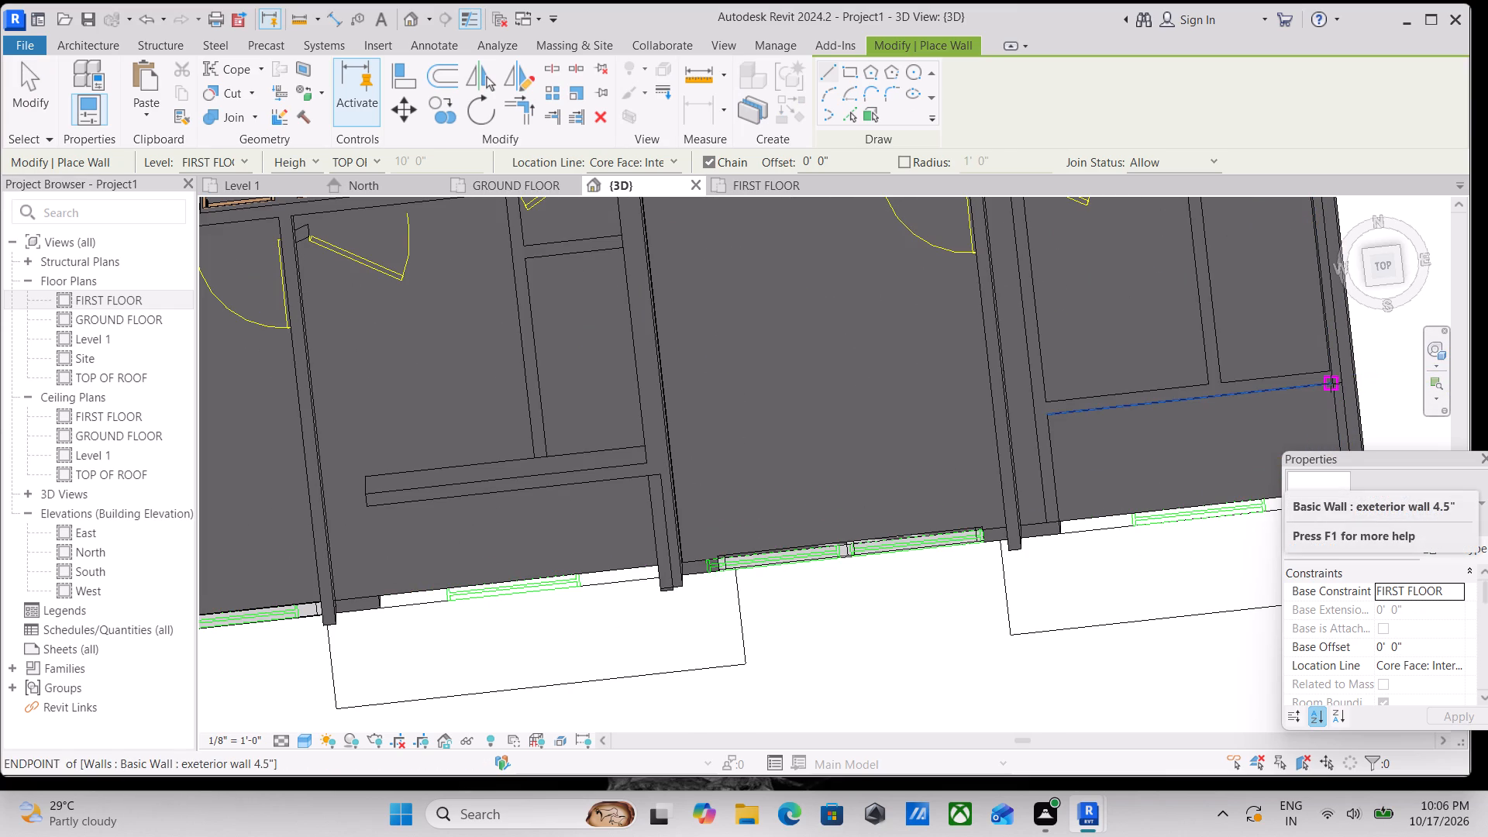
pyautogui.click(1331, 377)
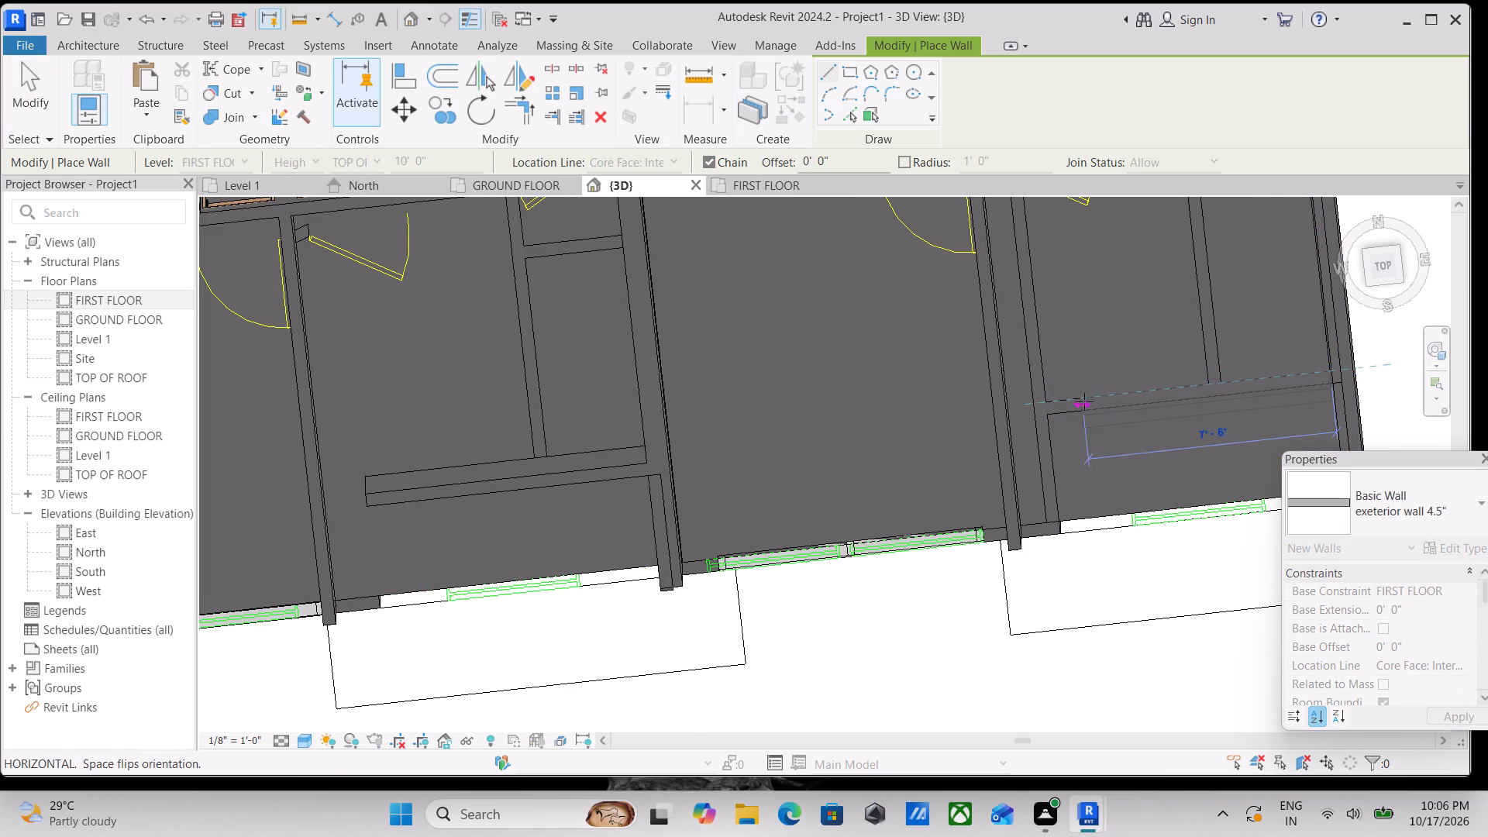
pyautogui.click(1033, 400)
pyautogui.scroll(-2, 1194, 361)
pyautogui.press('Escape')
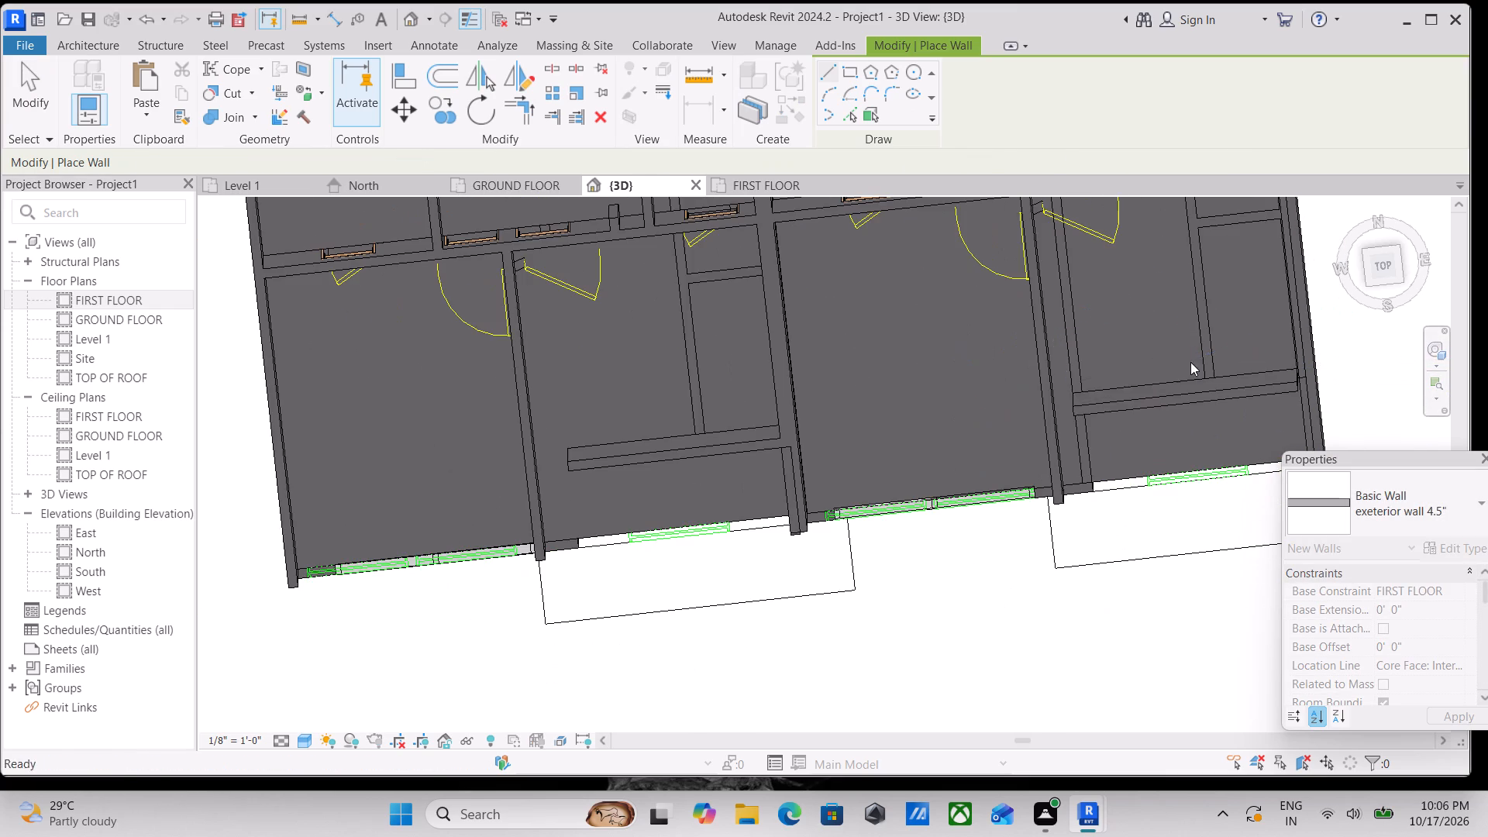
pyautogui.scroll(-2, 1195, 363)
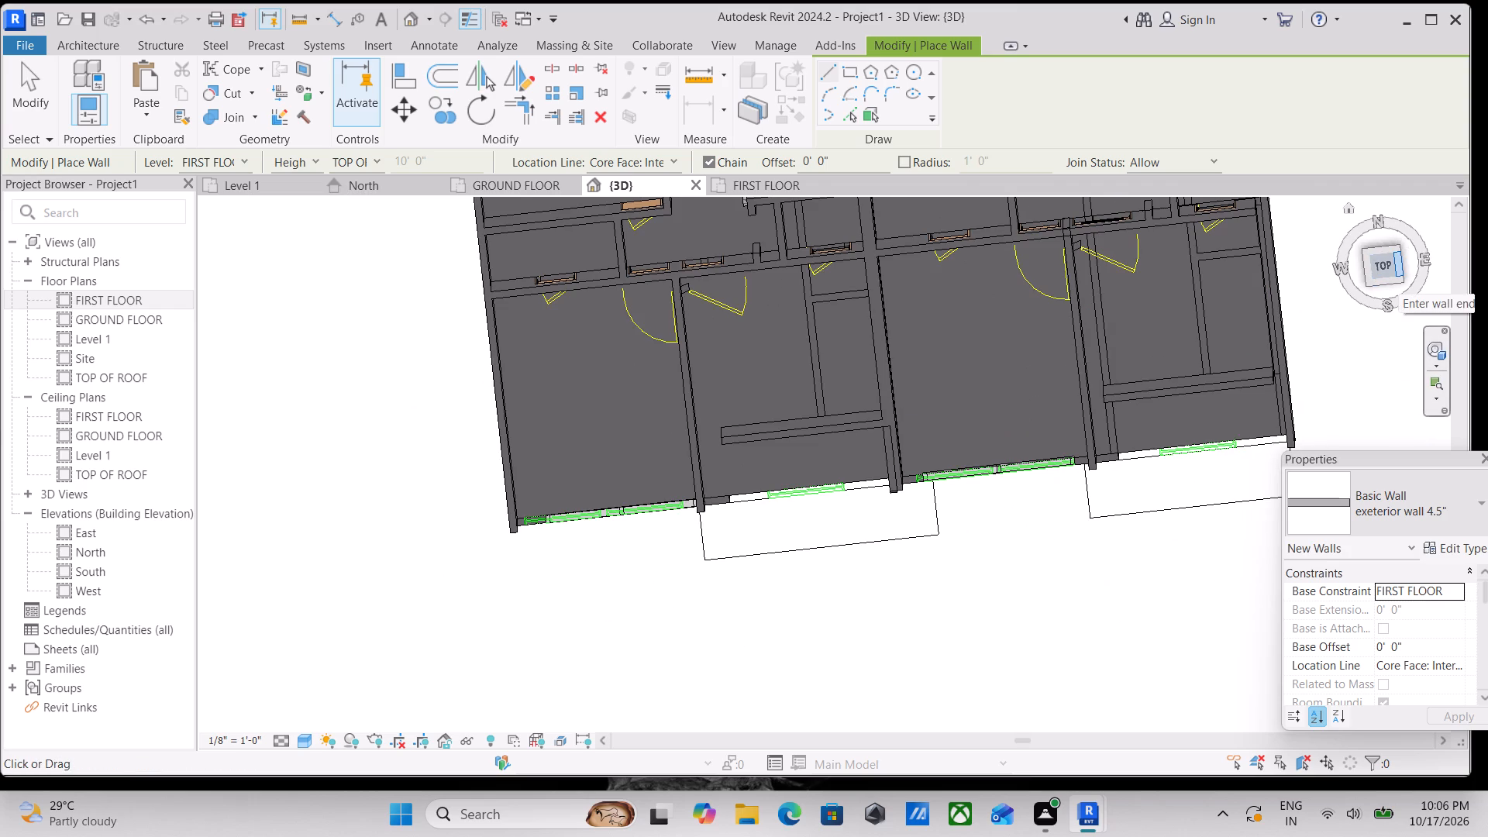
pyautogui.click(1400, 277)
pyautogui.scroll(7, 894, 508)
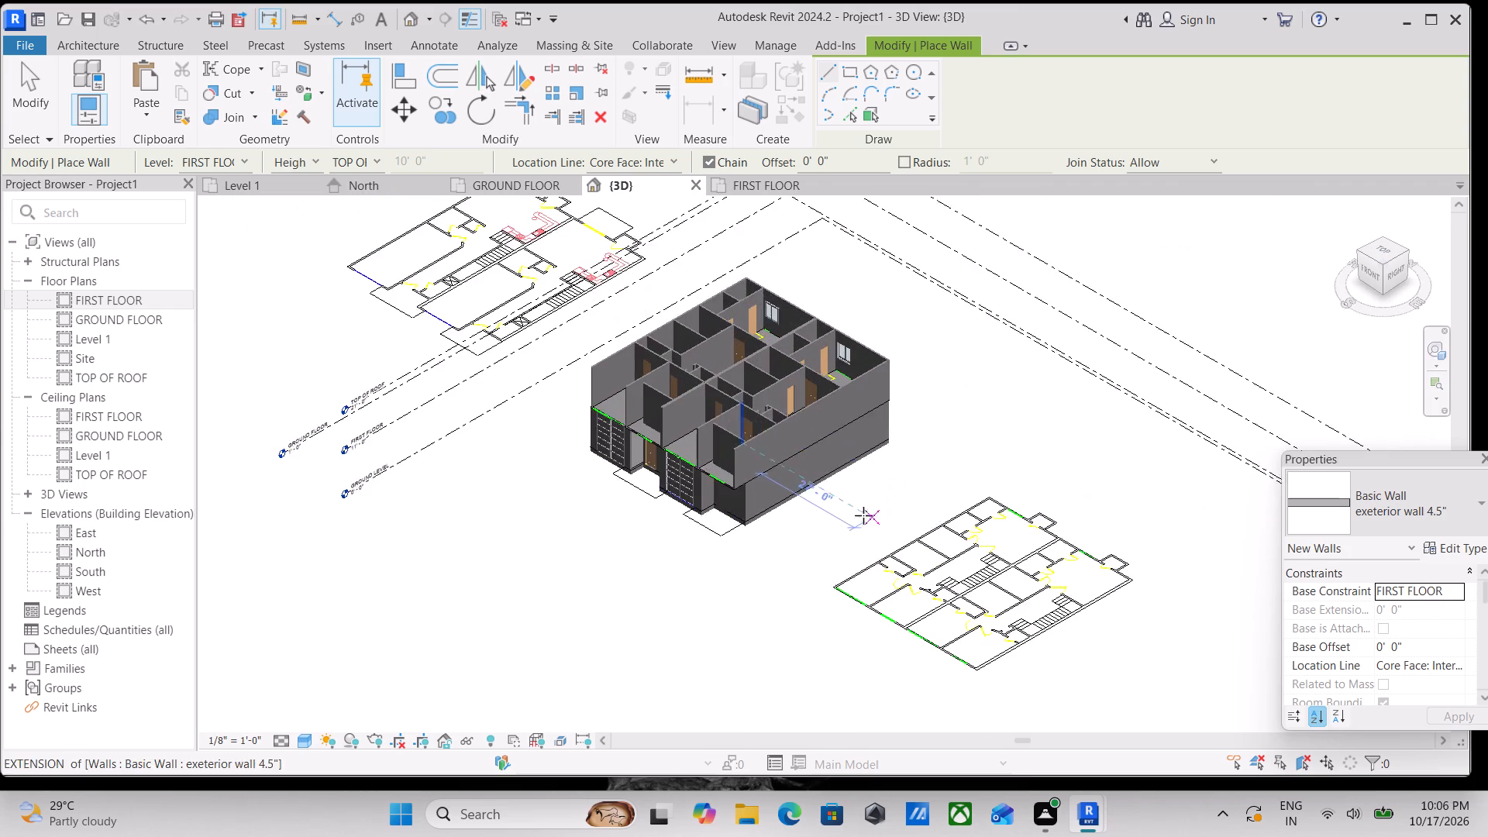
pyautogui.scroll(7, 863, 515)
pyautogui.press('Escape')
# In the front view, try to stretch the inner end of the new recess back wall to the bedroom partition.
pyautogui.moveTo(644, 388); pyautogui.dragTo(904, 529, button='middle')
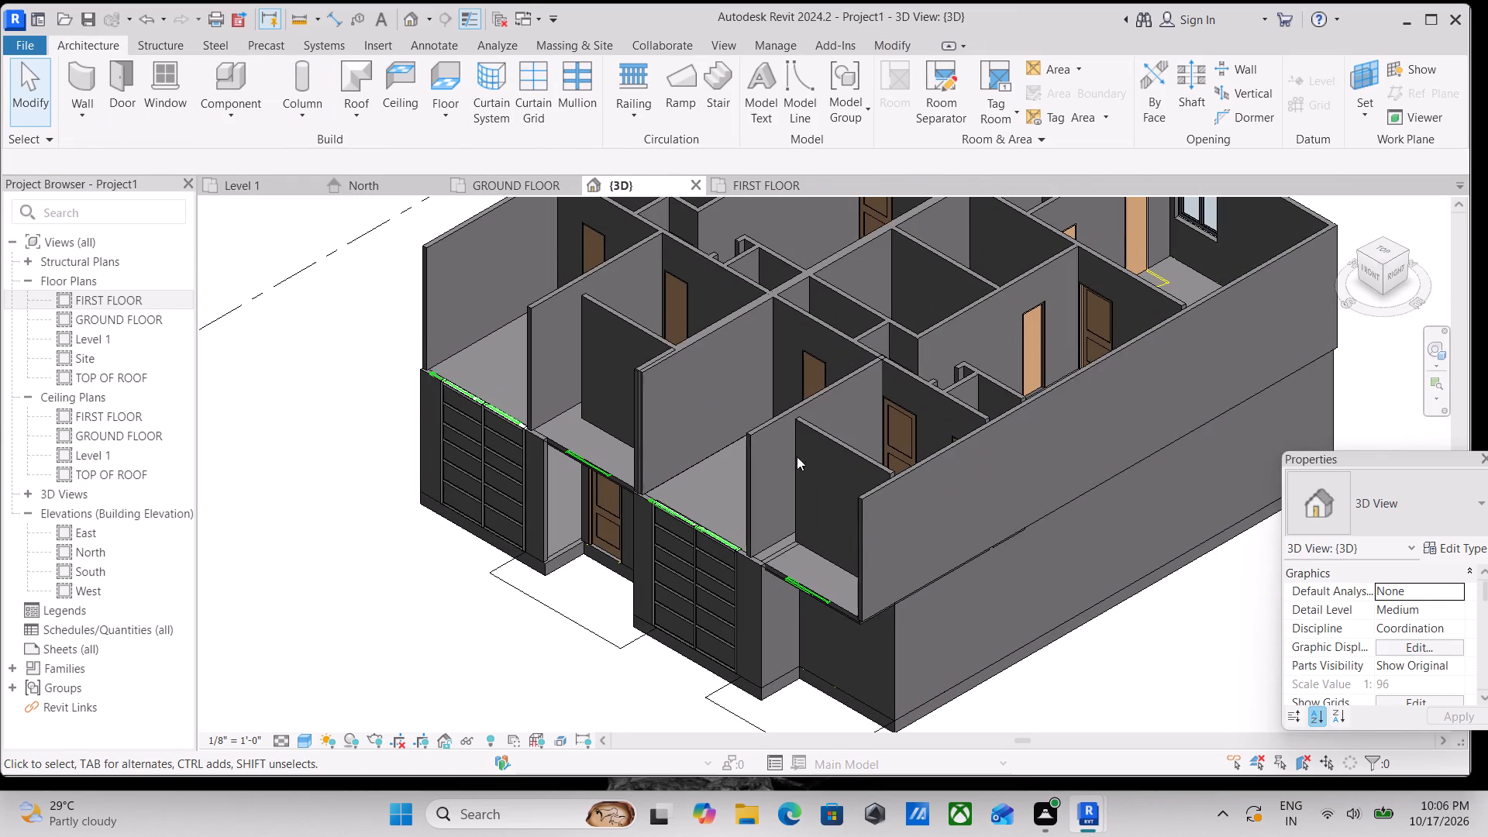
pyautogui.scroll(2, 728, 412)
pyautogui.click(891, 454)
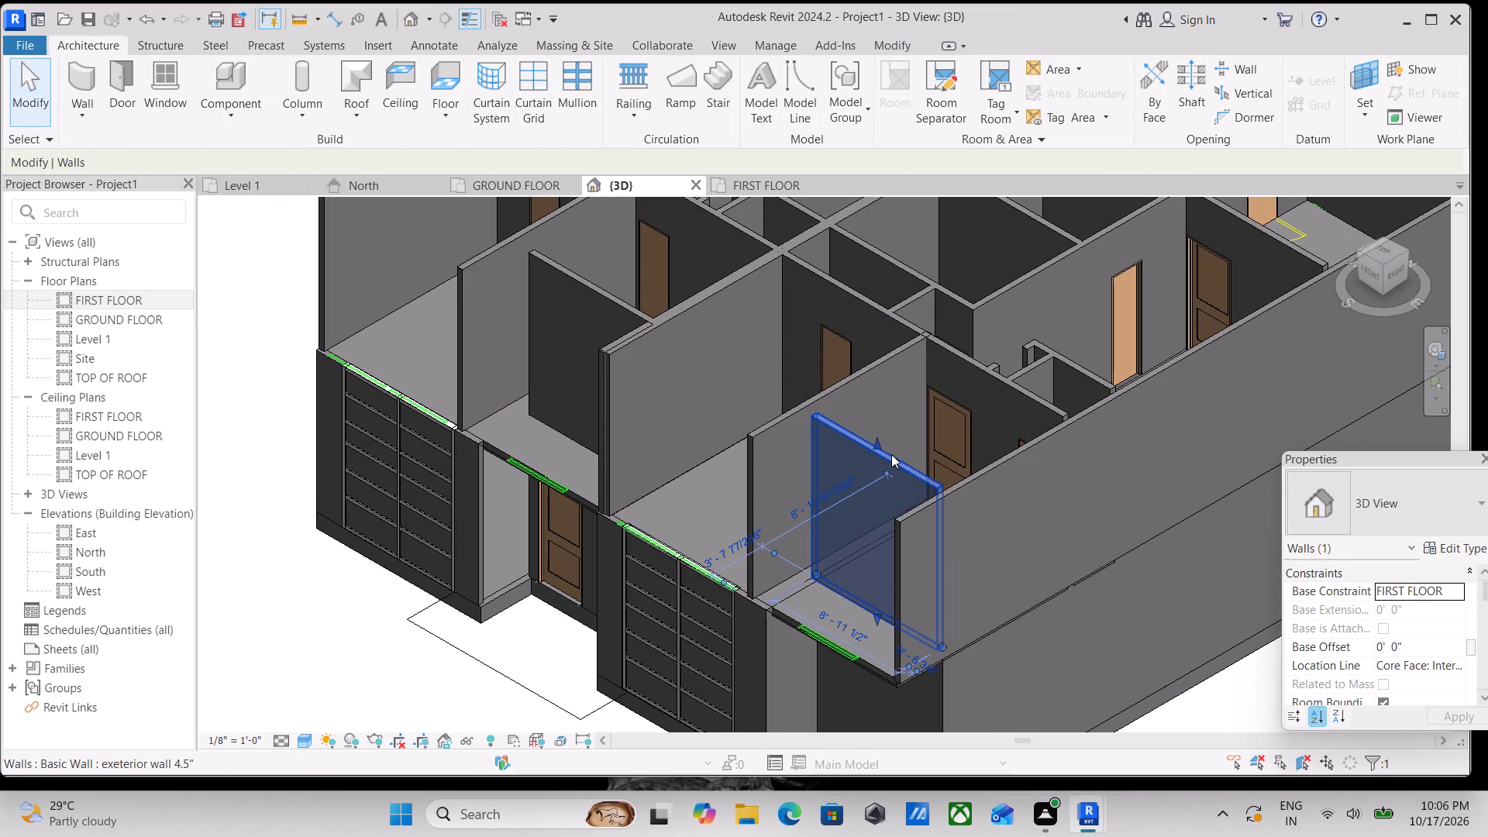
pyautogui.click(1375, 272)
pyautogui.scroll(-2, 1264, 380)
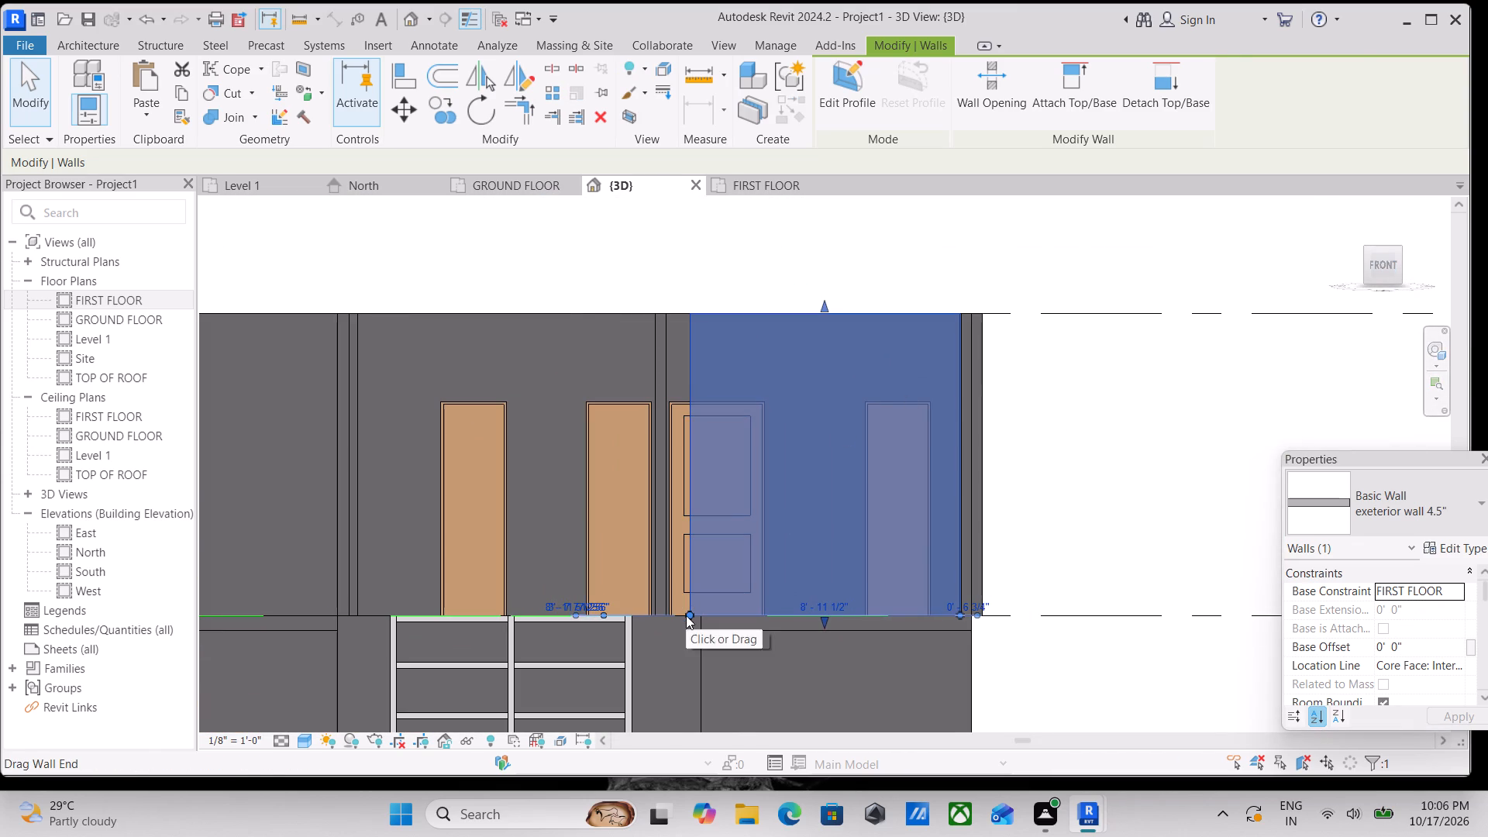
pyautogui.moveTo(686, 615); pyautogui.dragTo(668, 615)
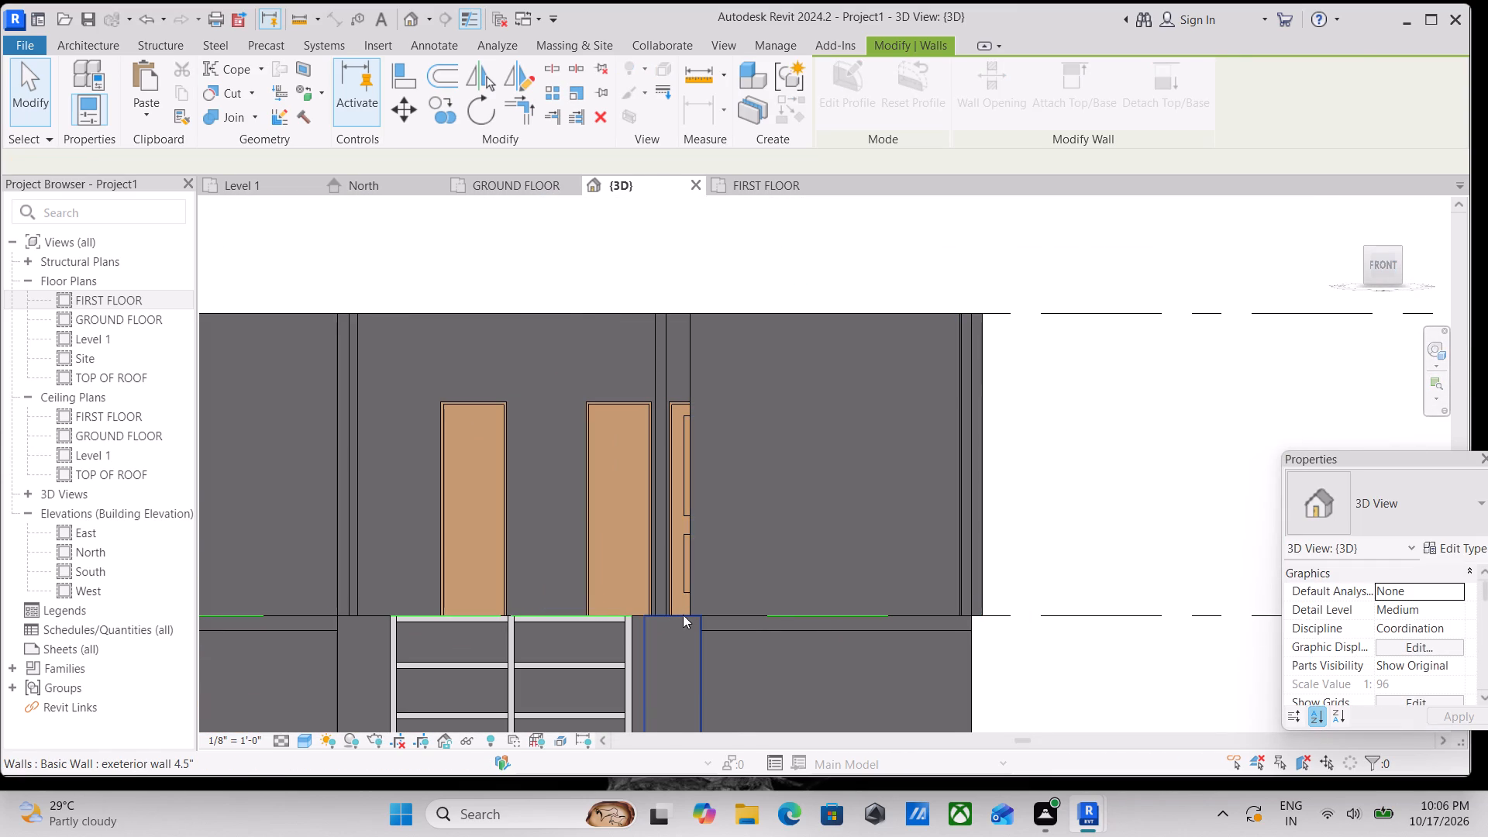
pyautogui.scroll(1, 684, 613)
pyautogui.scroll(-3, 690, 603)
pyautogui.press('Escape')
# In an angled 3D view, stretch the inner end of the new recess back wall to the bedroom partition.
pyautogui.keyDown('shift'); pyautogui.moveTo(724, 530); pyautogui.dragTo(699, 715, button='middle'); pyautogui.keyUp('shift')
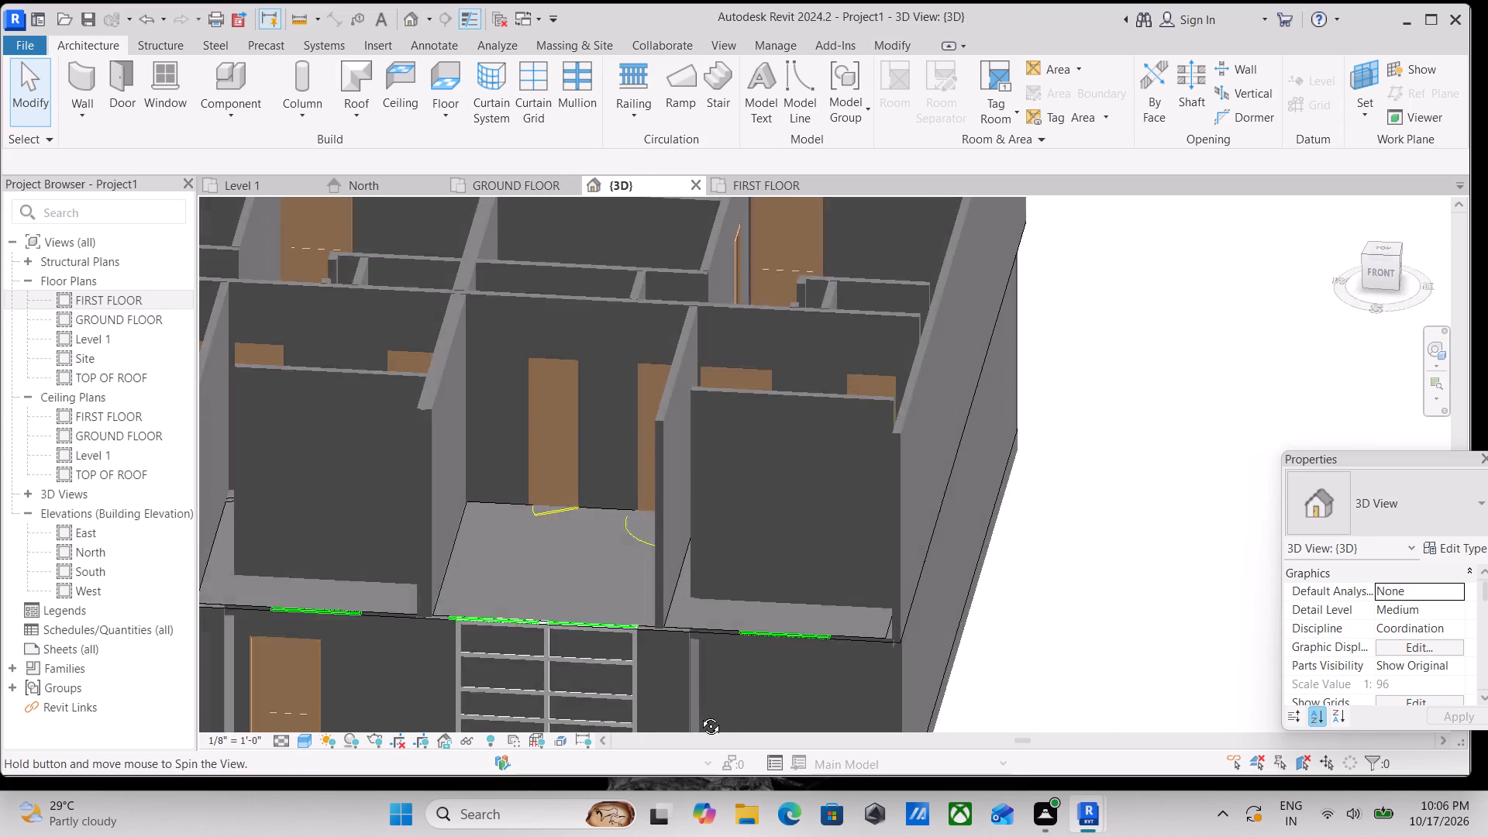
pyautogui.keyDown('shift'); pyautogui.moveTo(699, 715); pyautogui.dragTo(698, 723, button='middle'); pyautogui.keyUp('shift')
pyautogui.click(694, 570)
pyautogui.scroll(3, 691, 616)
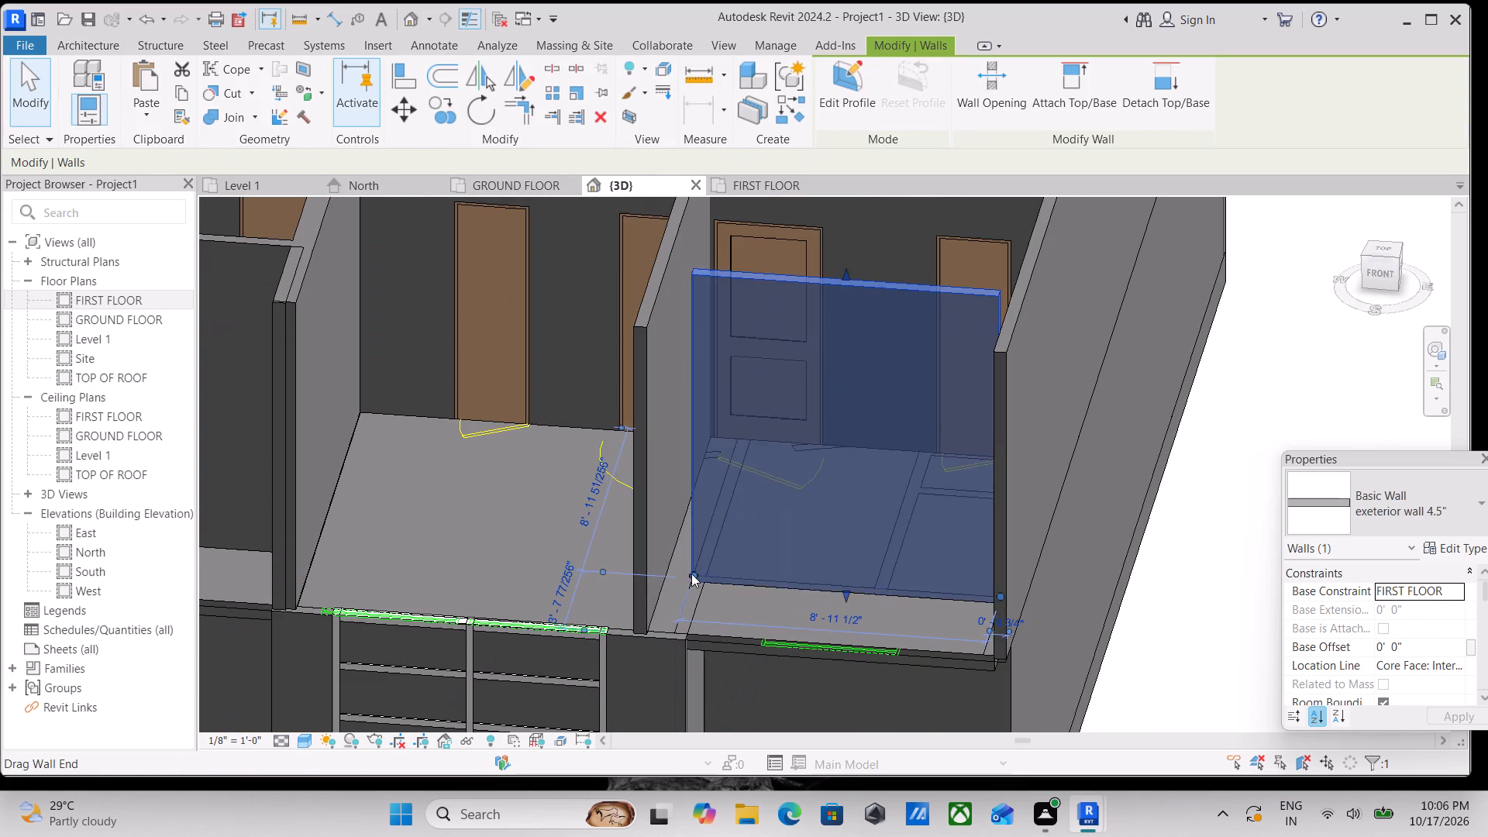
pyautogui.moveTo(691, 573); pyautogui.dragTo(679, 580)
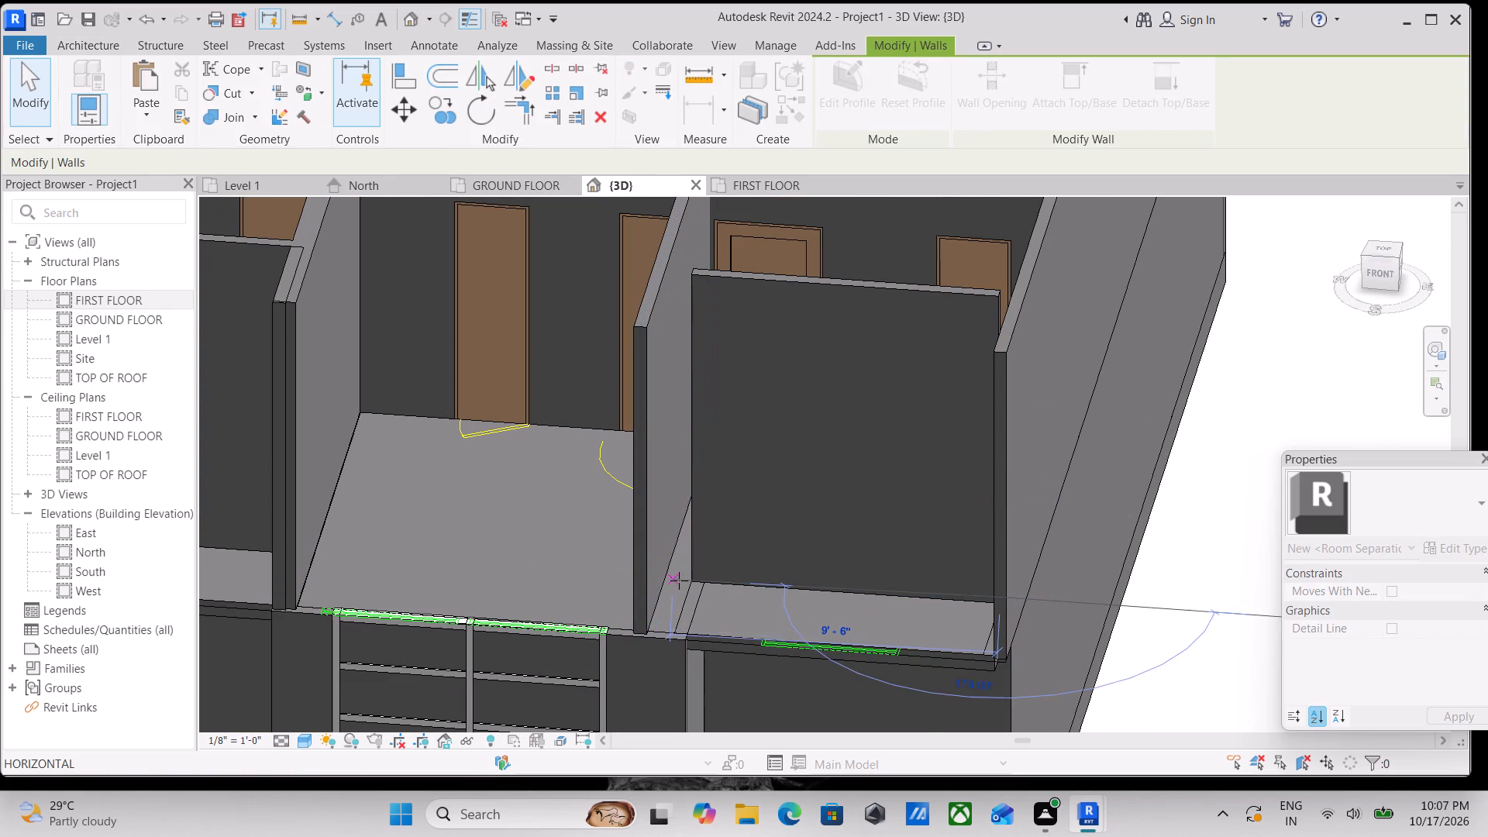
pyautogui.moveTo(679, 580); pyautogui.dragTo(665, 580)
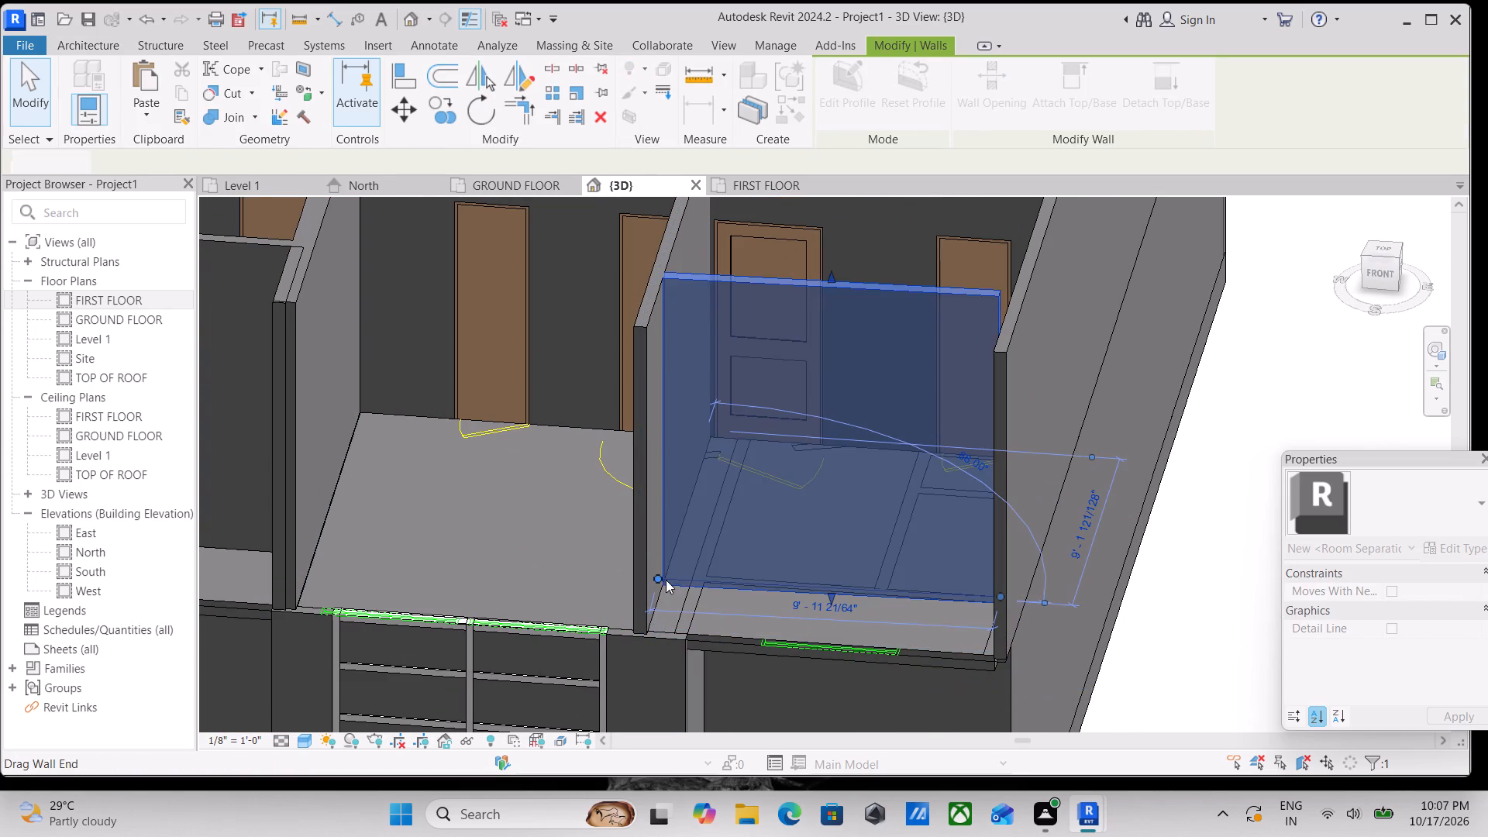
pyautogui.scroll(-6, 731, 587)
pyautogui.press('Escape')
# Stretch the free end of the first unit's recess back wall horizontally to the partition between its front bedrooms.
pyautogui.scroll(-3, 735, 580)
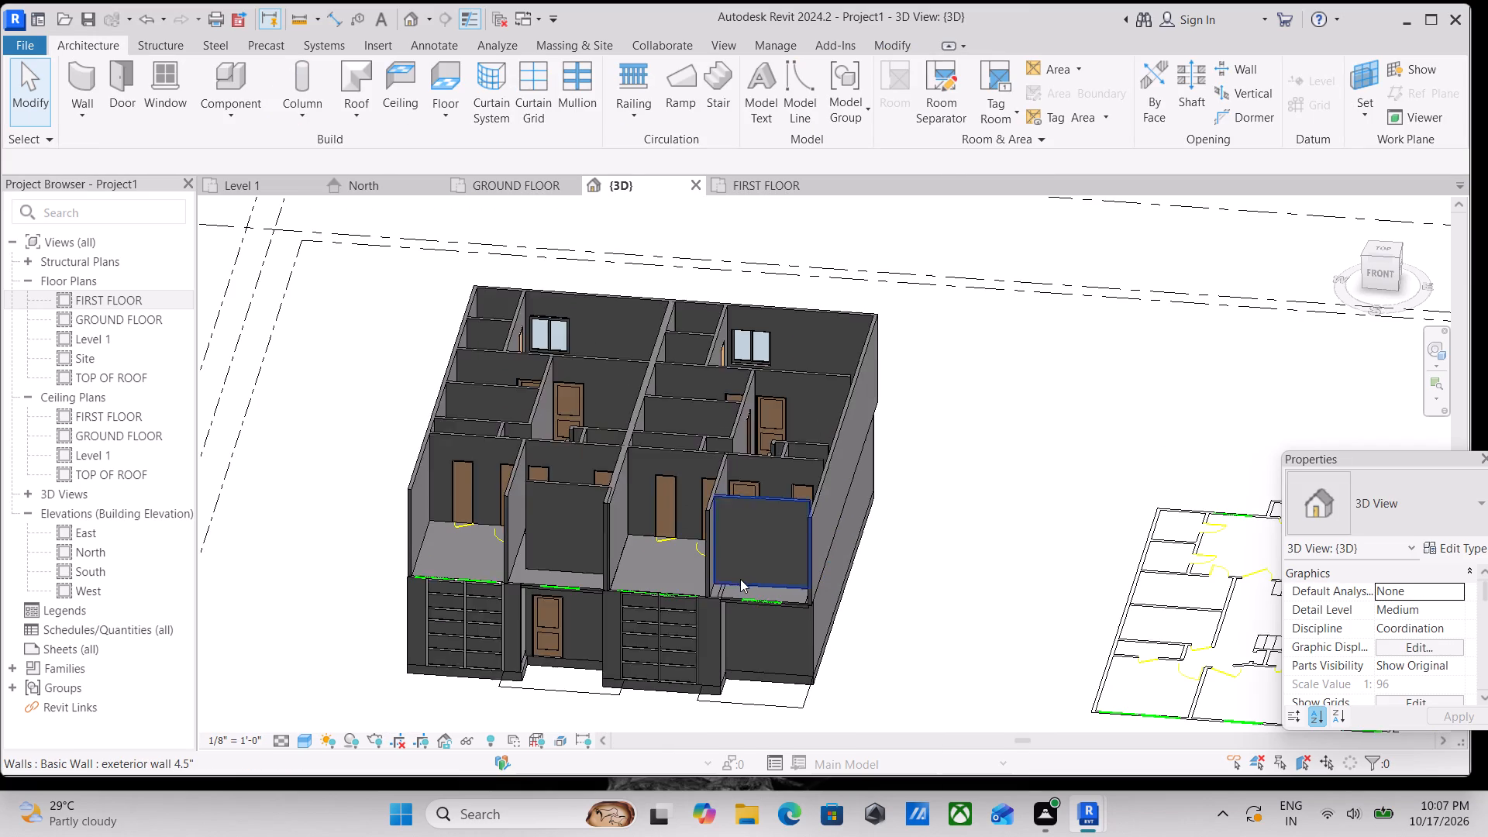
pyautogui.scroll(-2, 740, 578)
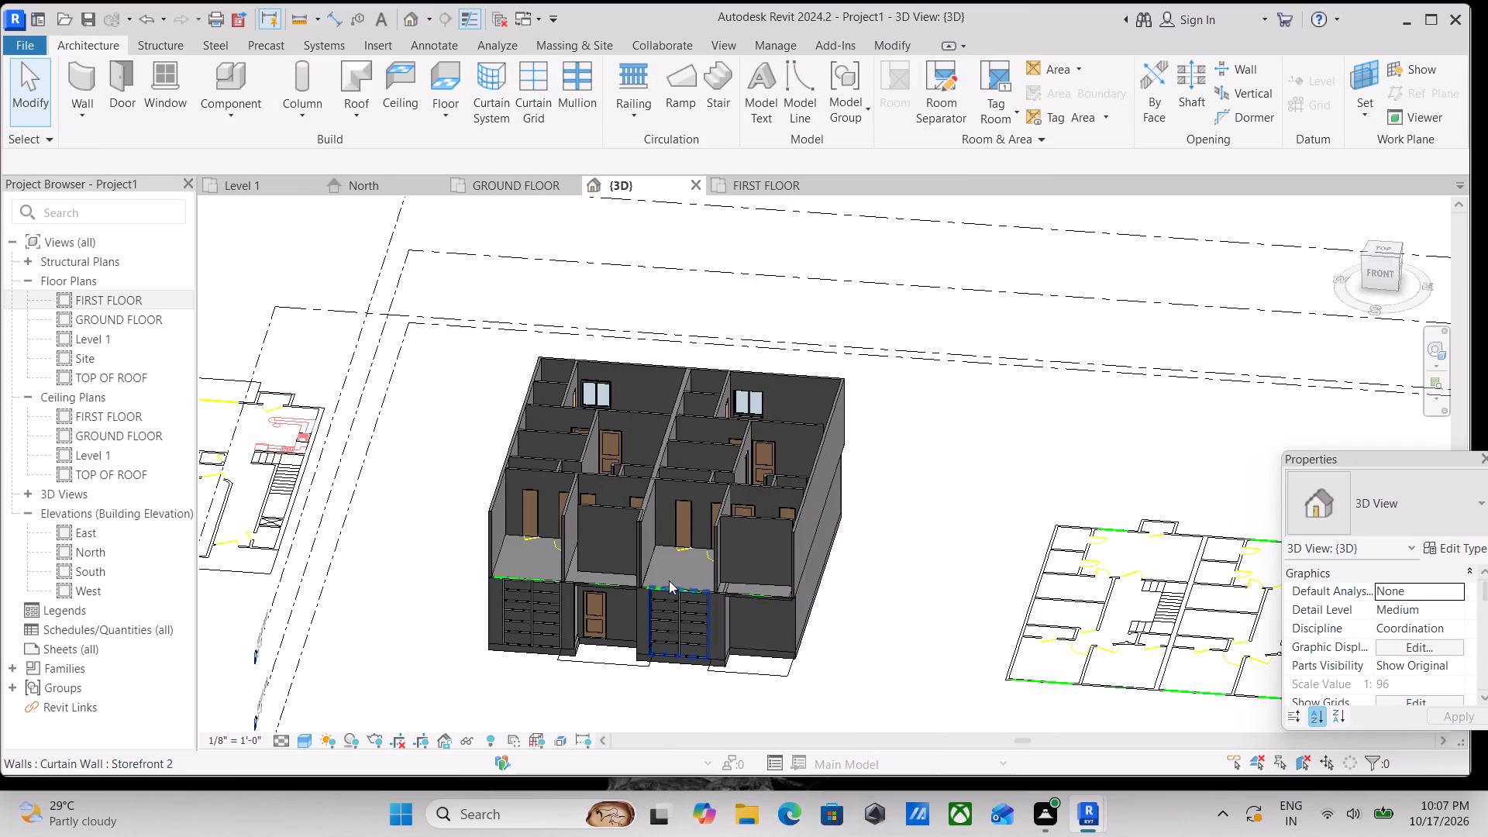
pyautogui.scroll(3, 614, 596)
pyautogui.scroll(2, 547, 543)
pyautogui.click(568, 527)
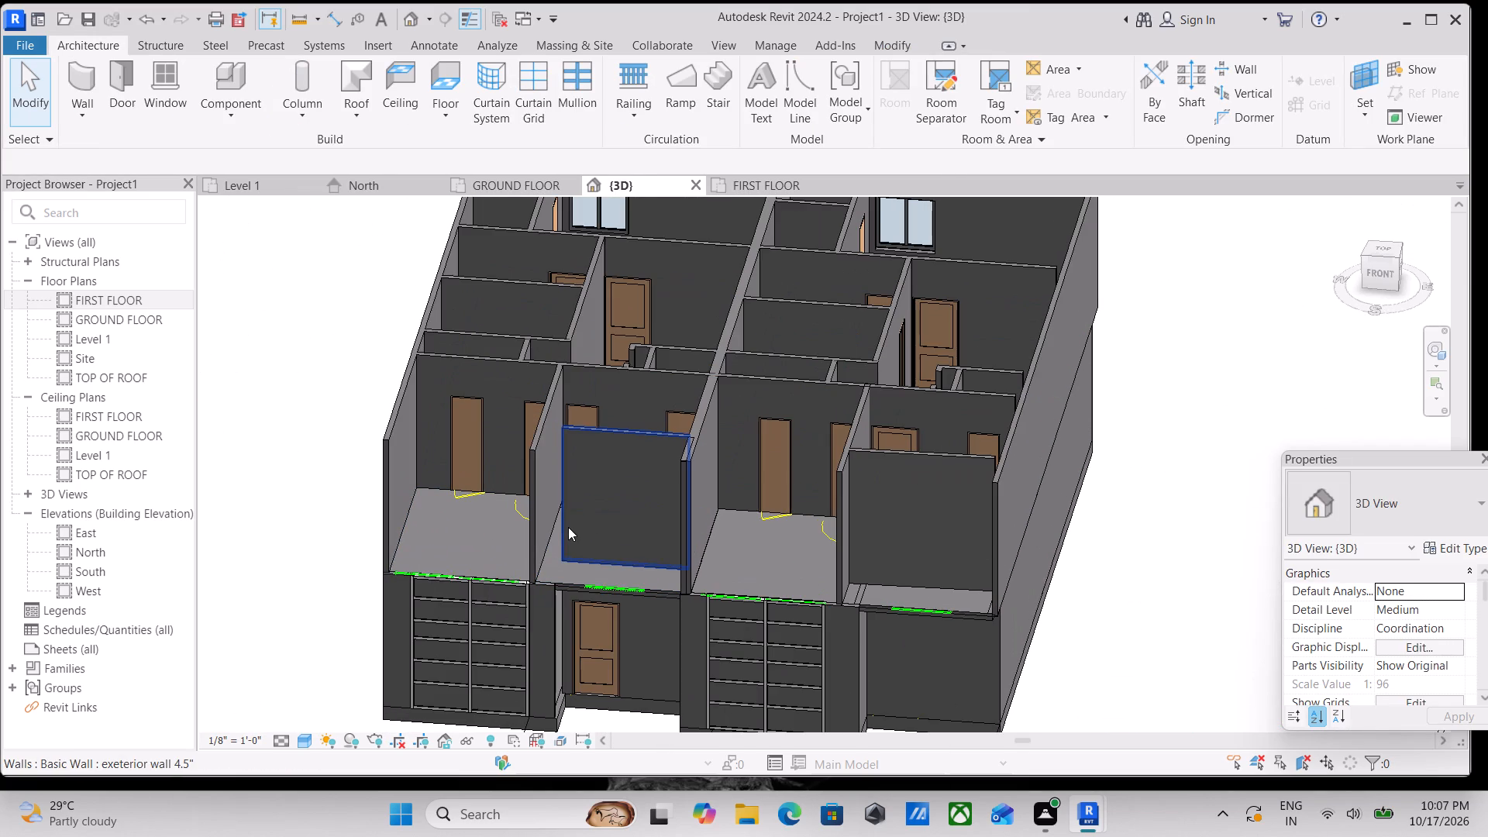
pyautogui.scroll(10, 564, 539)
pyautogui.moveTo(566, 577); pyautogui.dragTo(492, 574)
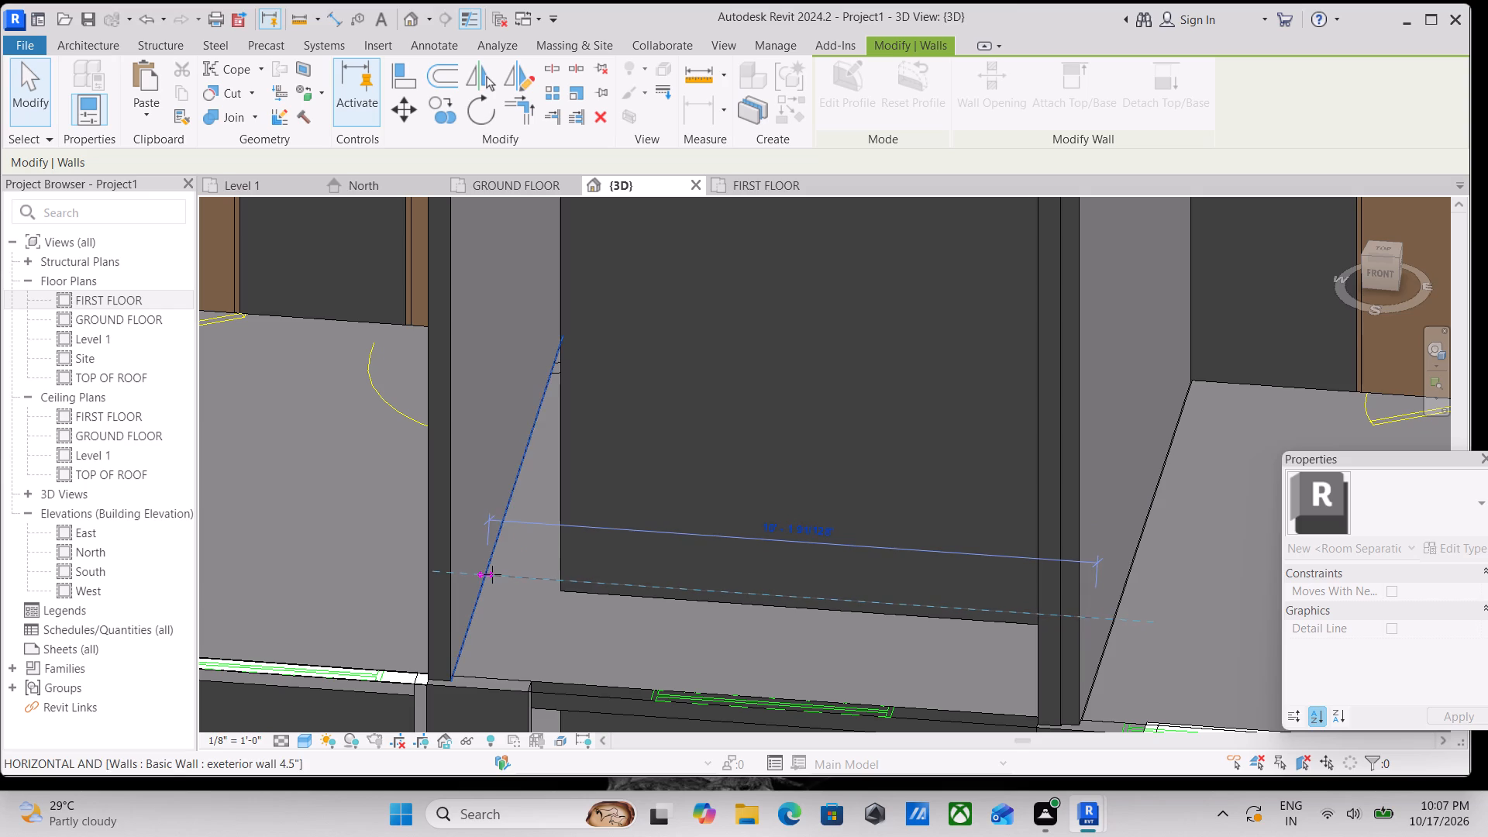
pyautogui.moveTo(492, 574); pyautogui.dragTo(491, 574)
pyautogui.scroll(-7, 546, 577)
pyautogui.scroll(-3, 722, 577)
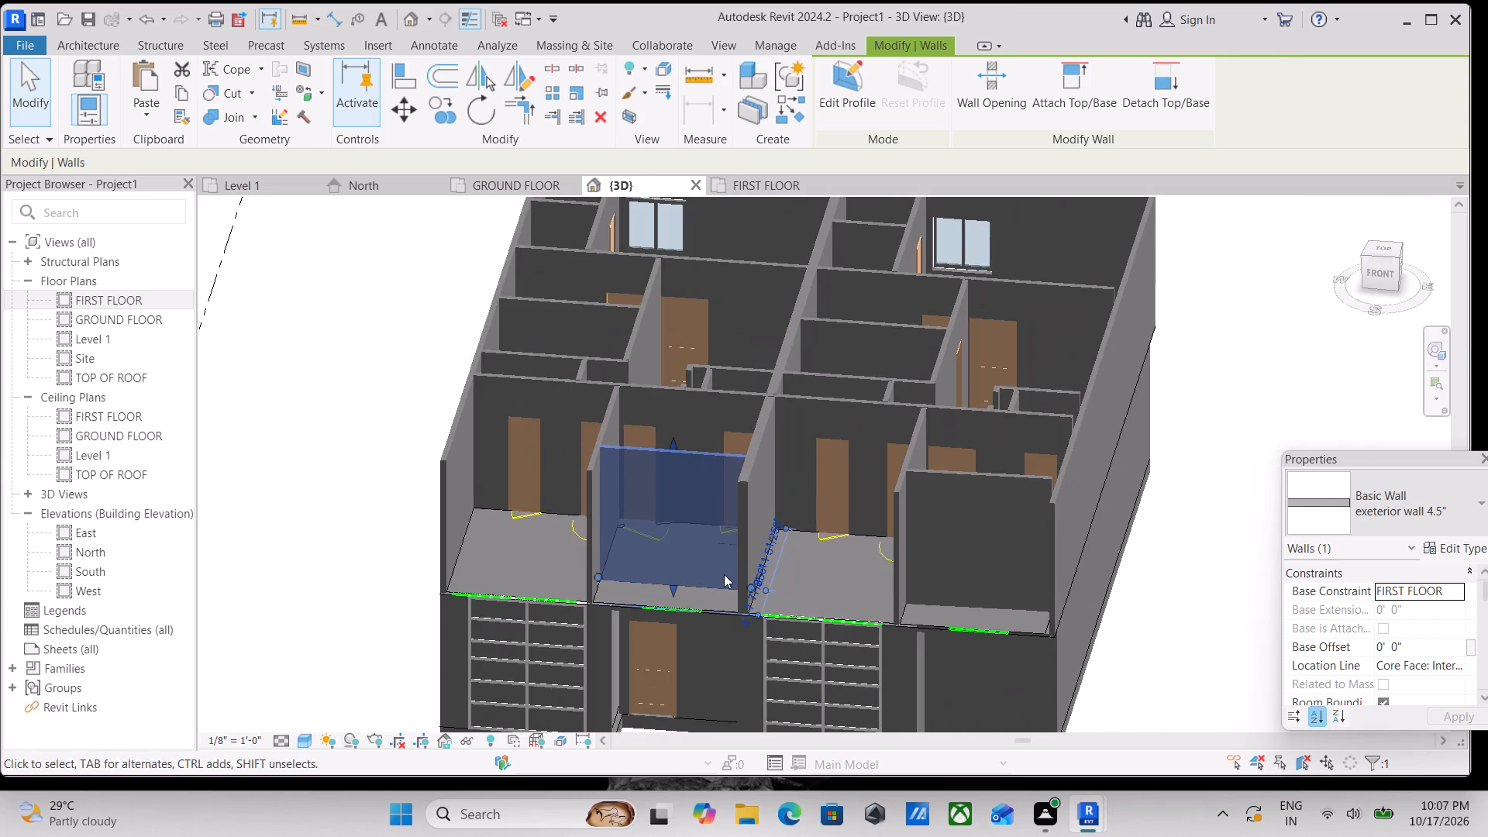
pyautogui.scroll(-3, 756, 537)
pyautogui.press('Escape')
# Examine both units' recess back walls in the 3D and top views.
pyautogui.scroll(3, 790, 541)
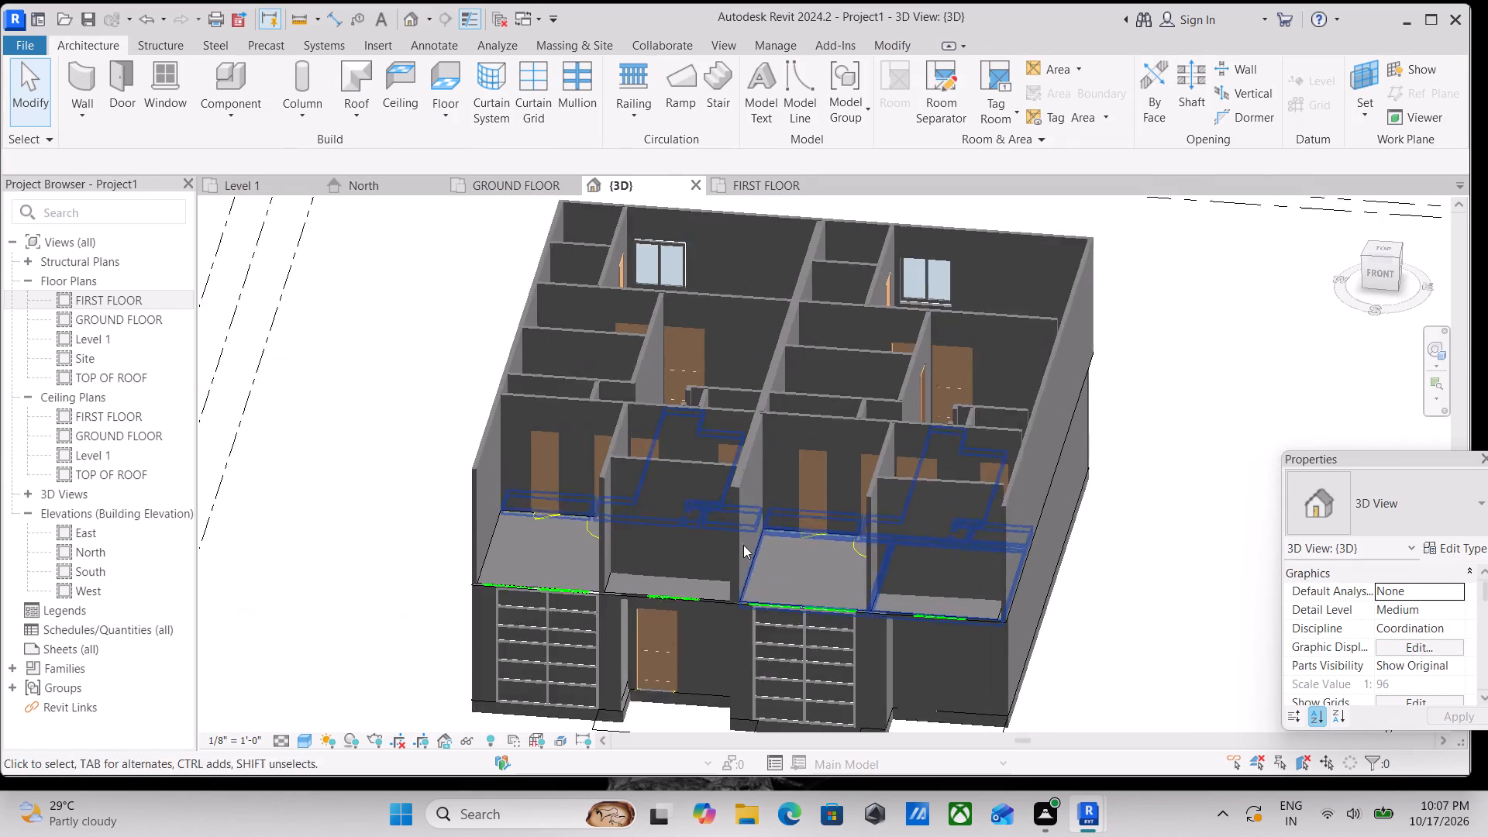
pyautogui.moveTo(609, 511); pyautogui.dragTo(662, 584, button='middle')
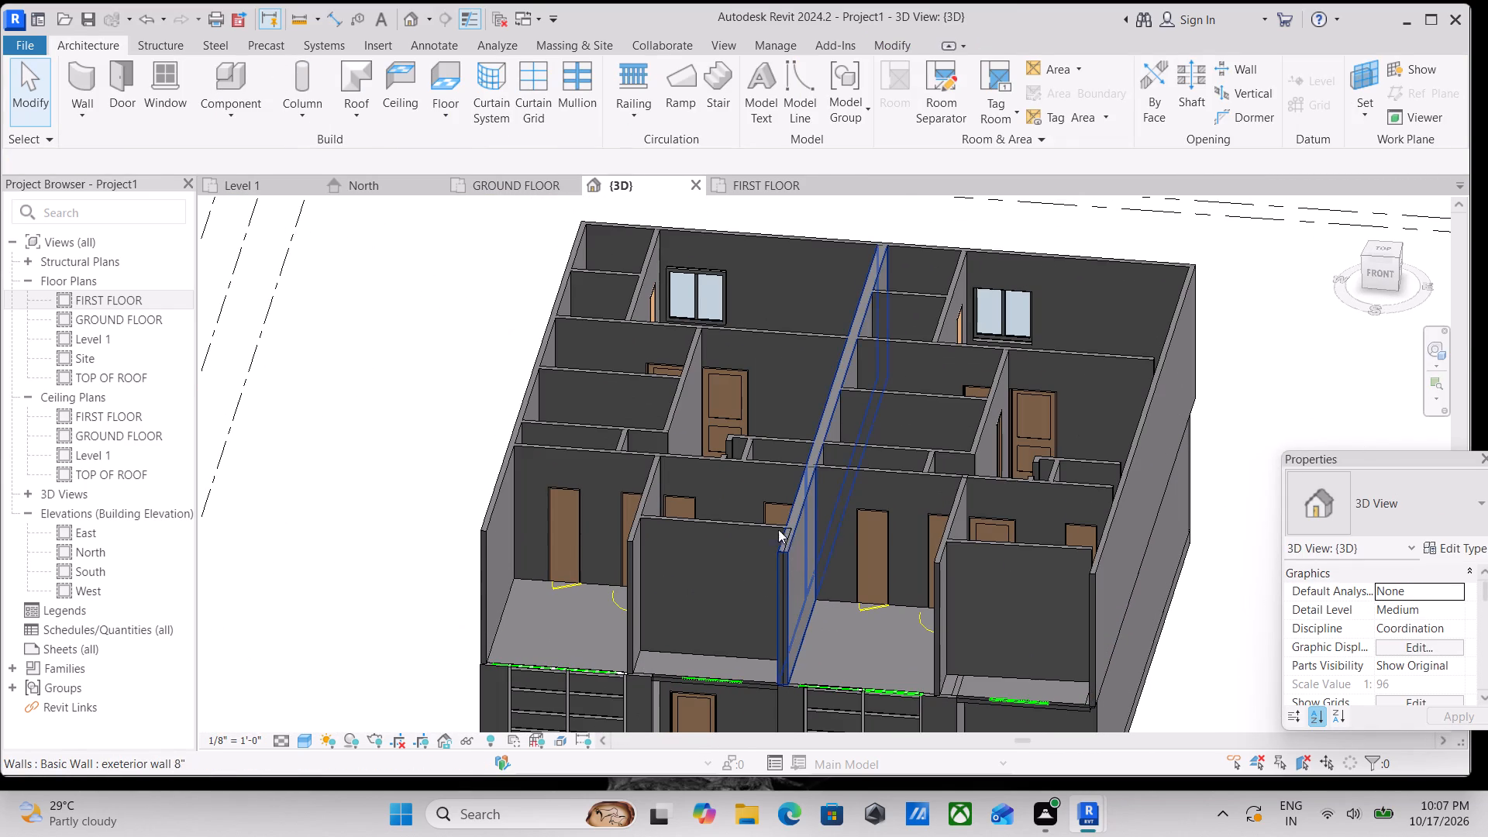
pyautogui.scroll(-1, 708, 549)
pyautogui.moveTo(708, 549); pyautogui.dragTo(716, 555, button='middle')
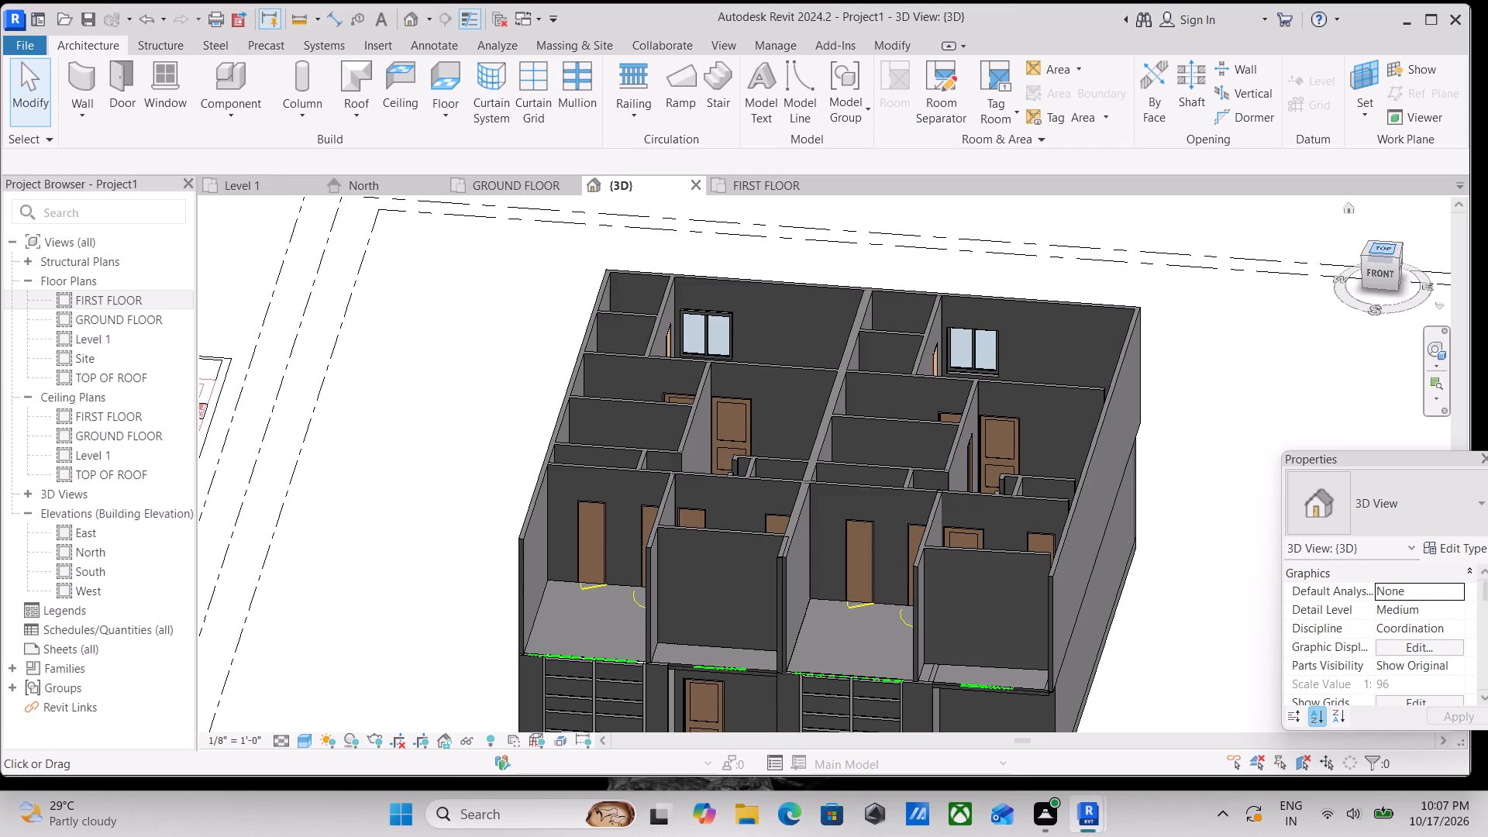
pyautogui.click(1390, 252)
pyautogui.scroll(3, 820, 610)
pyautogui.scroll(3, 655, 516)
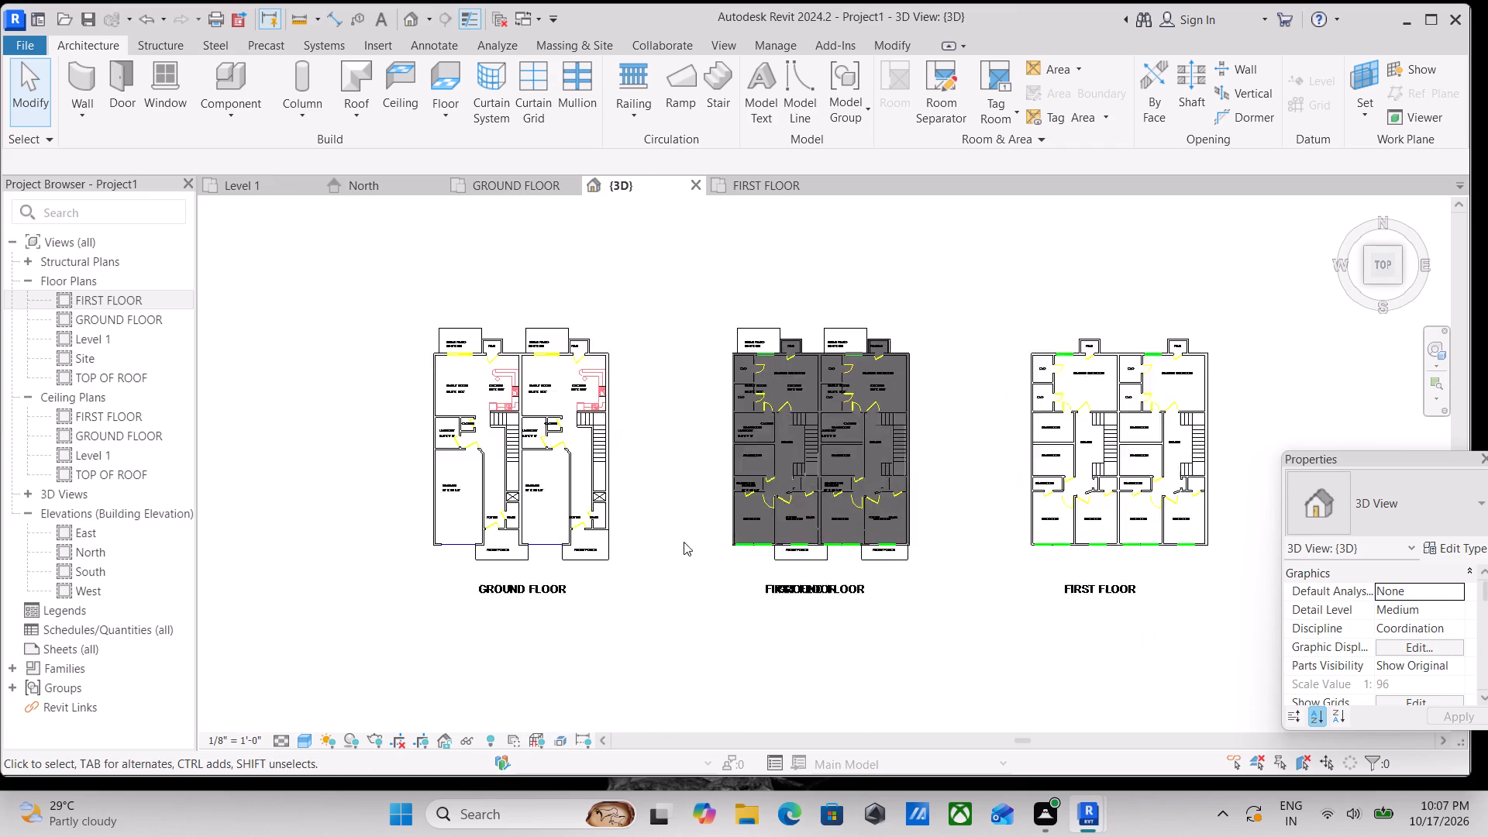
pyautogui.scroll(6, 812, 545)
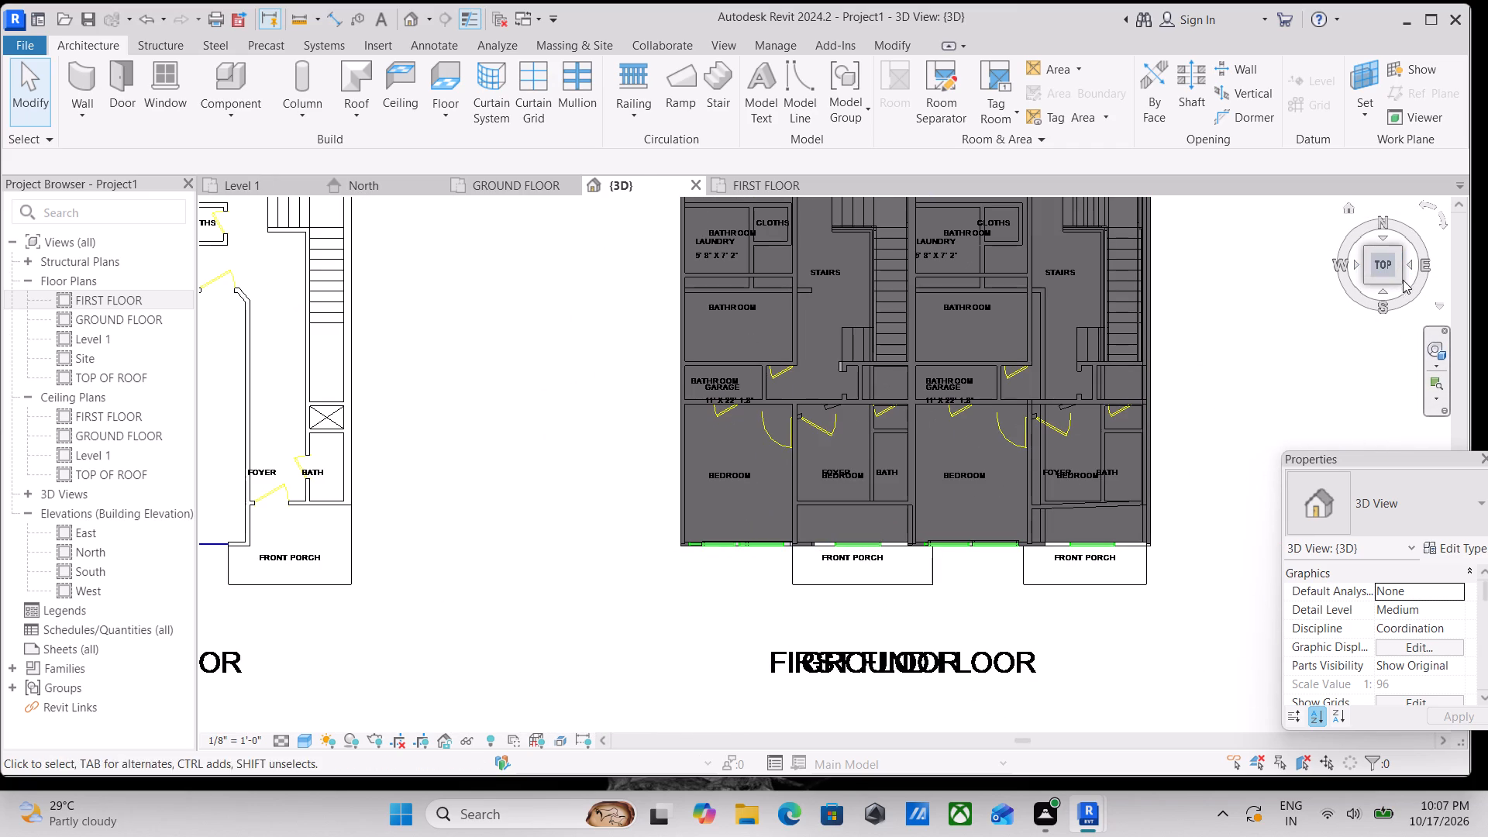
pyautogui.click(1398, 284)
pyautogui.scroll(2, 946, 413)
pyautogui.scroll(2, 604, 465)
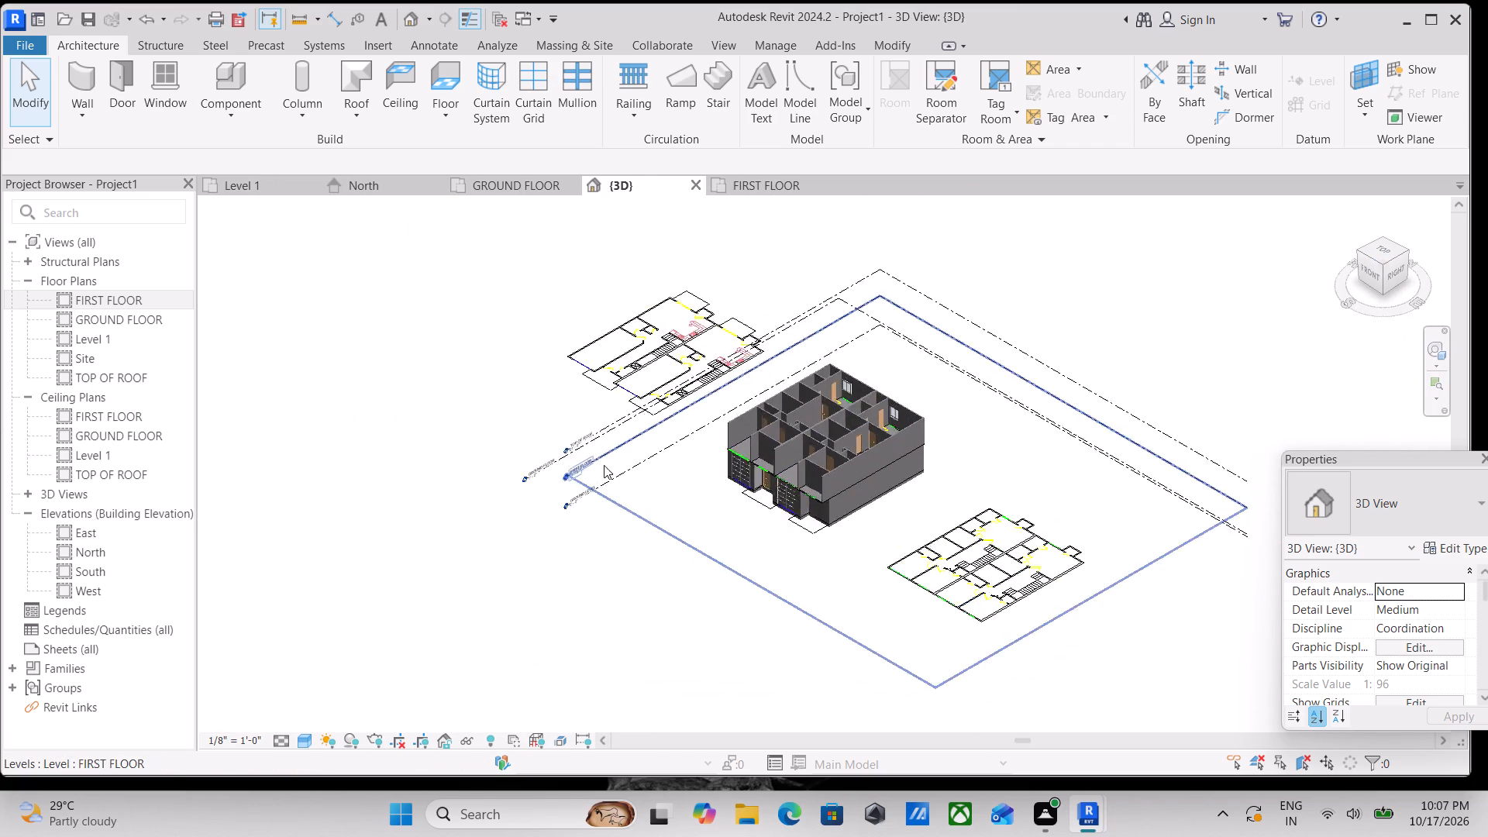
pyautogui.scroll(5, 604, 465)
pyautogui.scroll(2, 1007, 467)
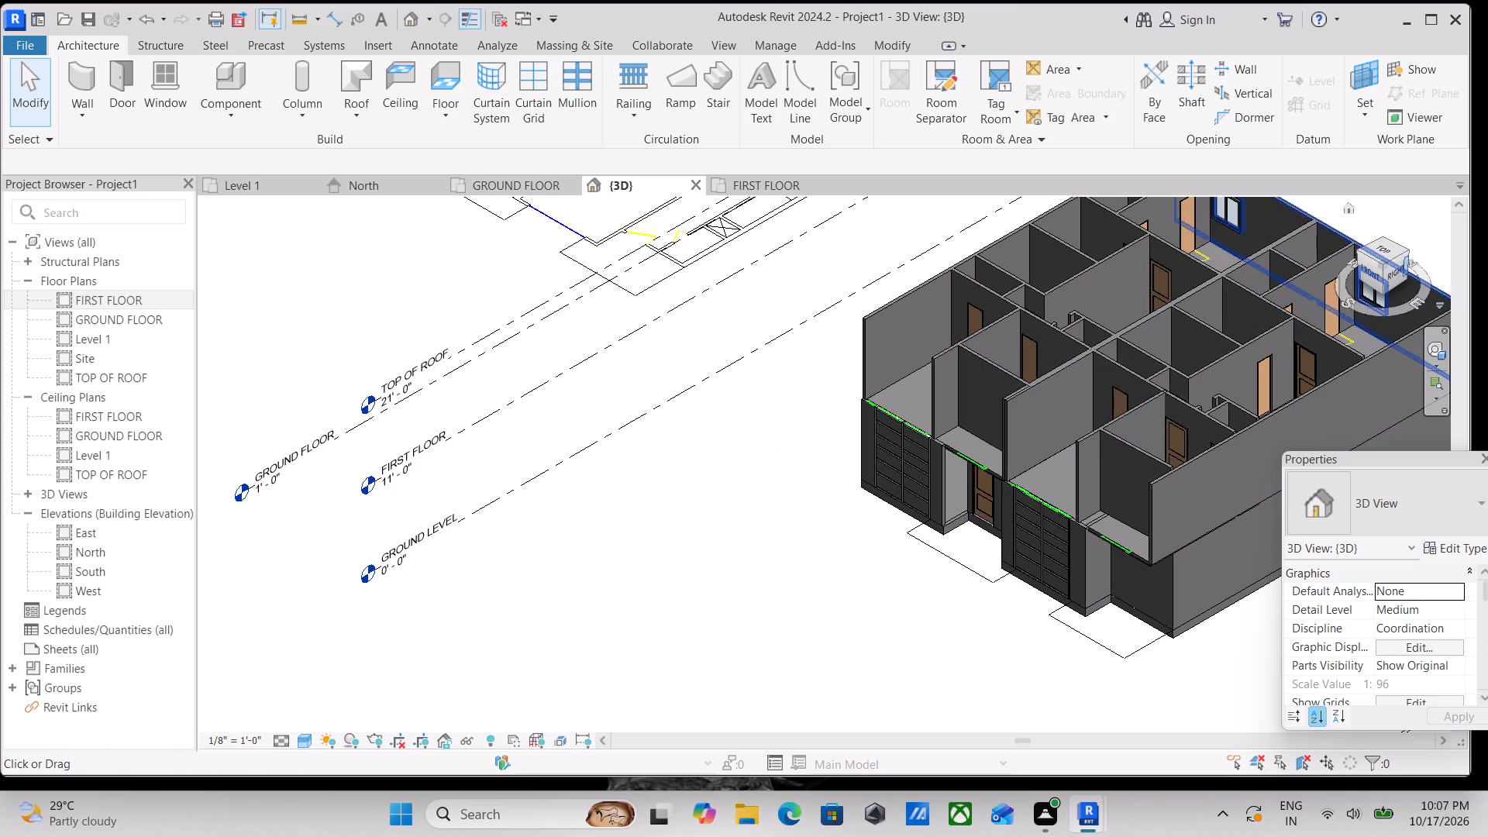
pyautogui.click(1384, 249)
pyautogui.scroll(3, 964, 423)
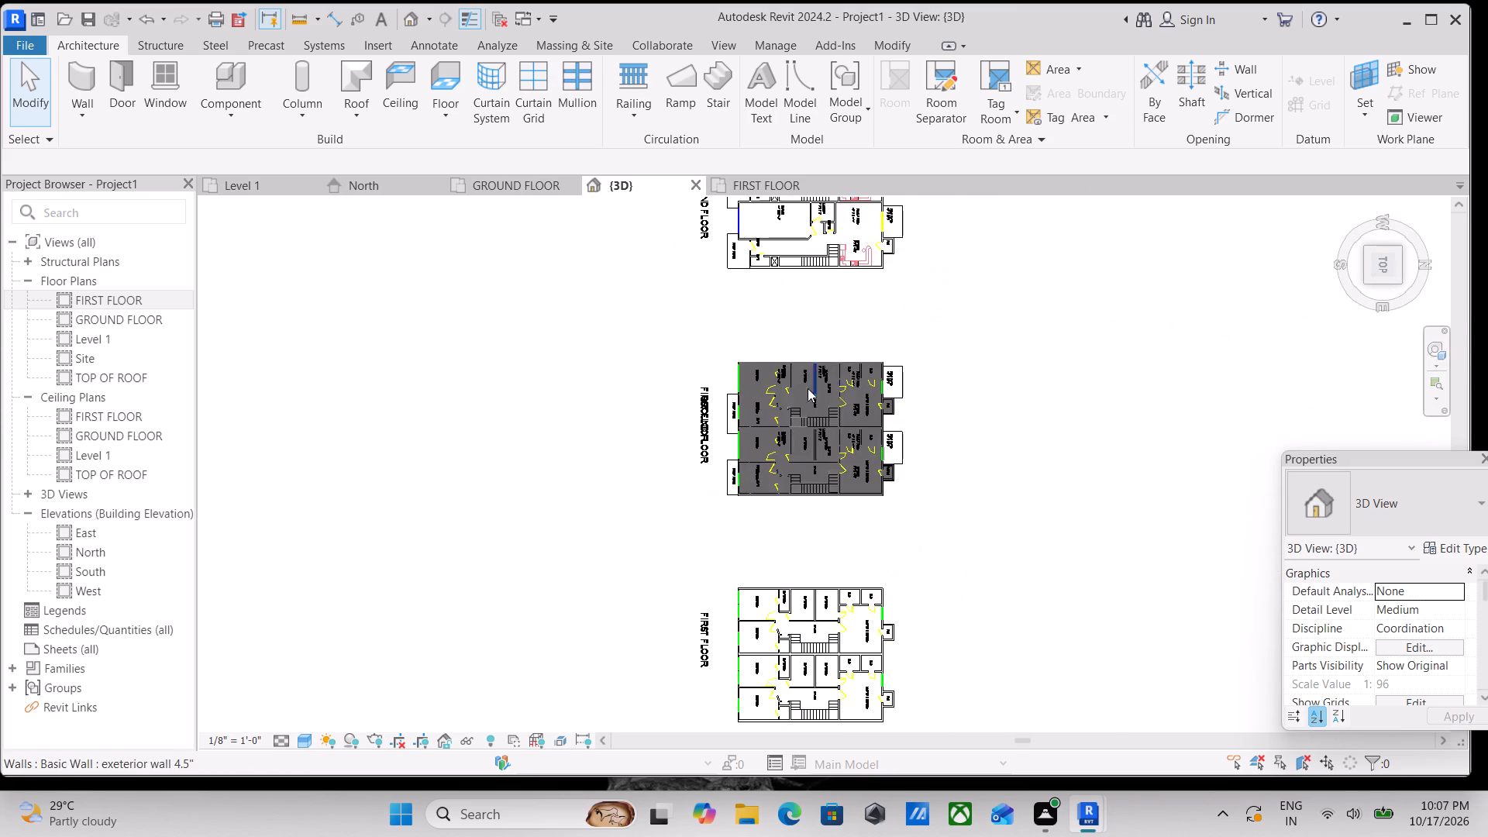
# Draw a first-floor exterior wall 4.5", about 9' 3" long, along the front of the first unit's bedroom to the partition beside the porch.
pyautogui.scroll(6, 797, 384)
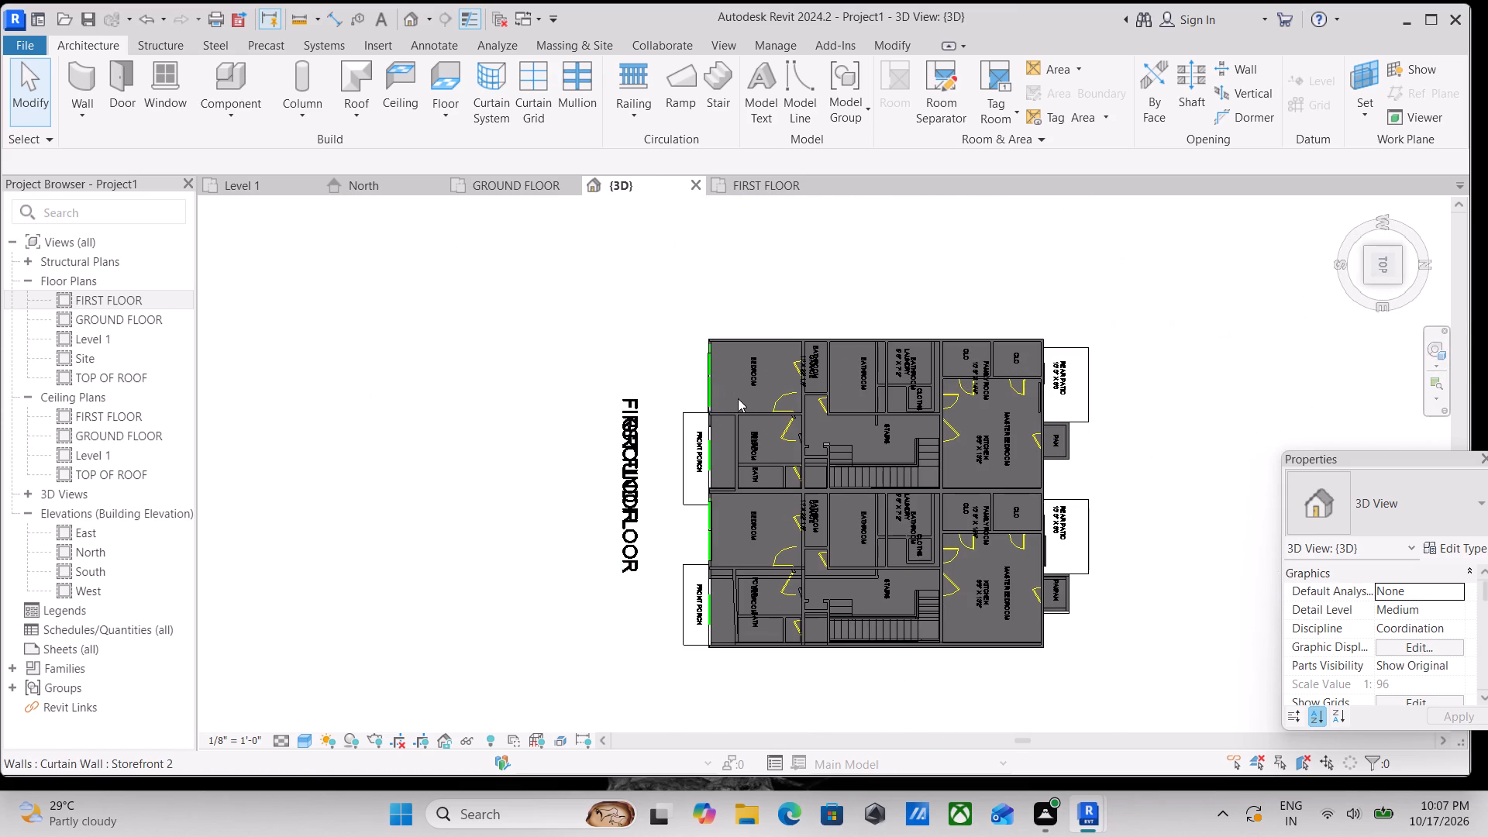
pyautogui.write('wa')
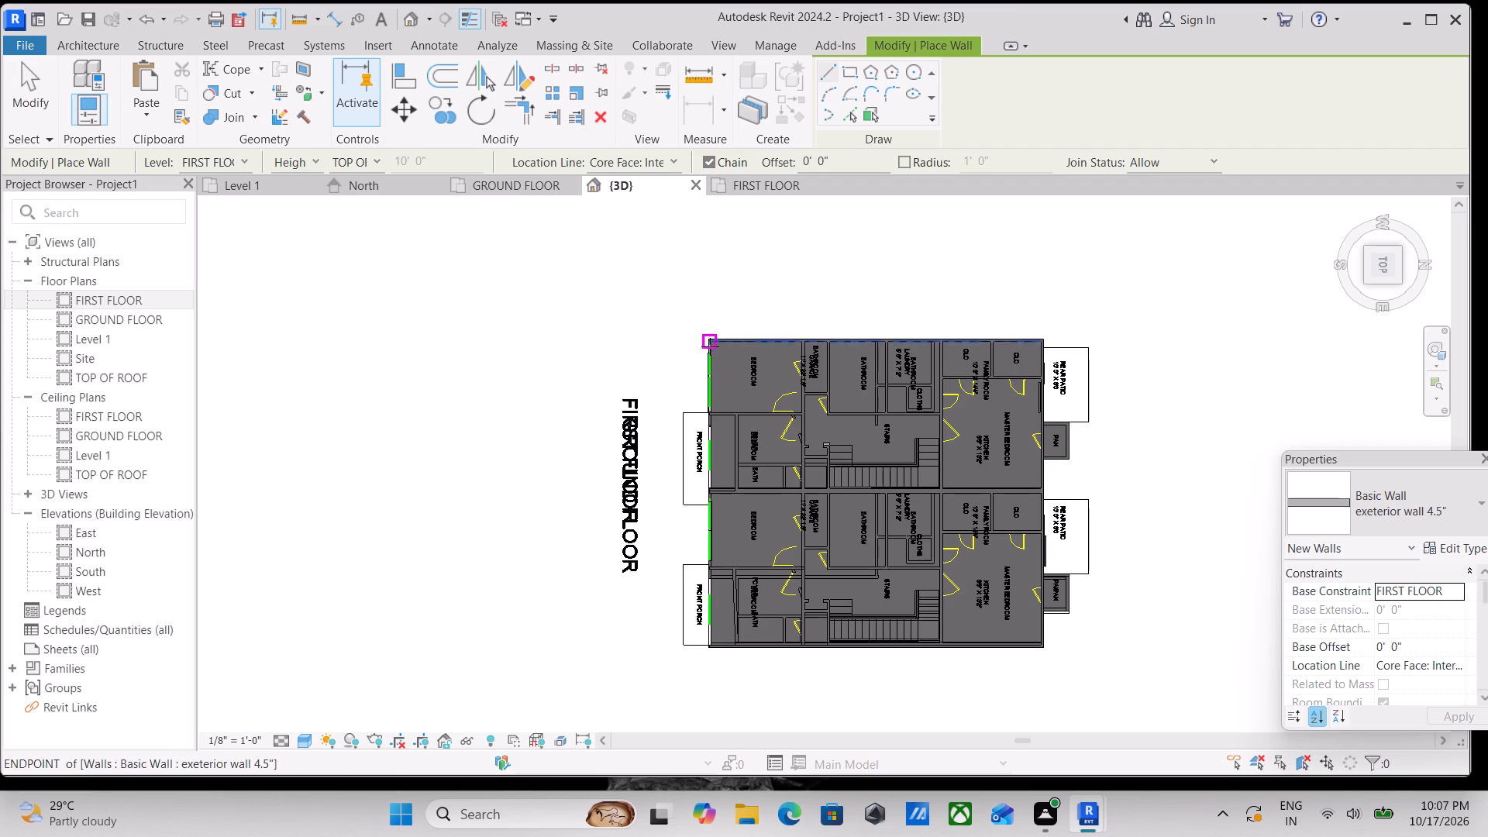
pyautogui.scroll(16, 710, 348)
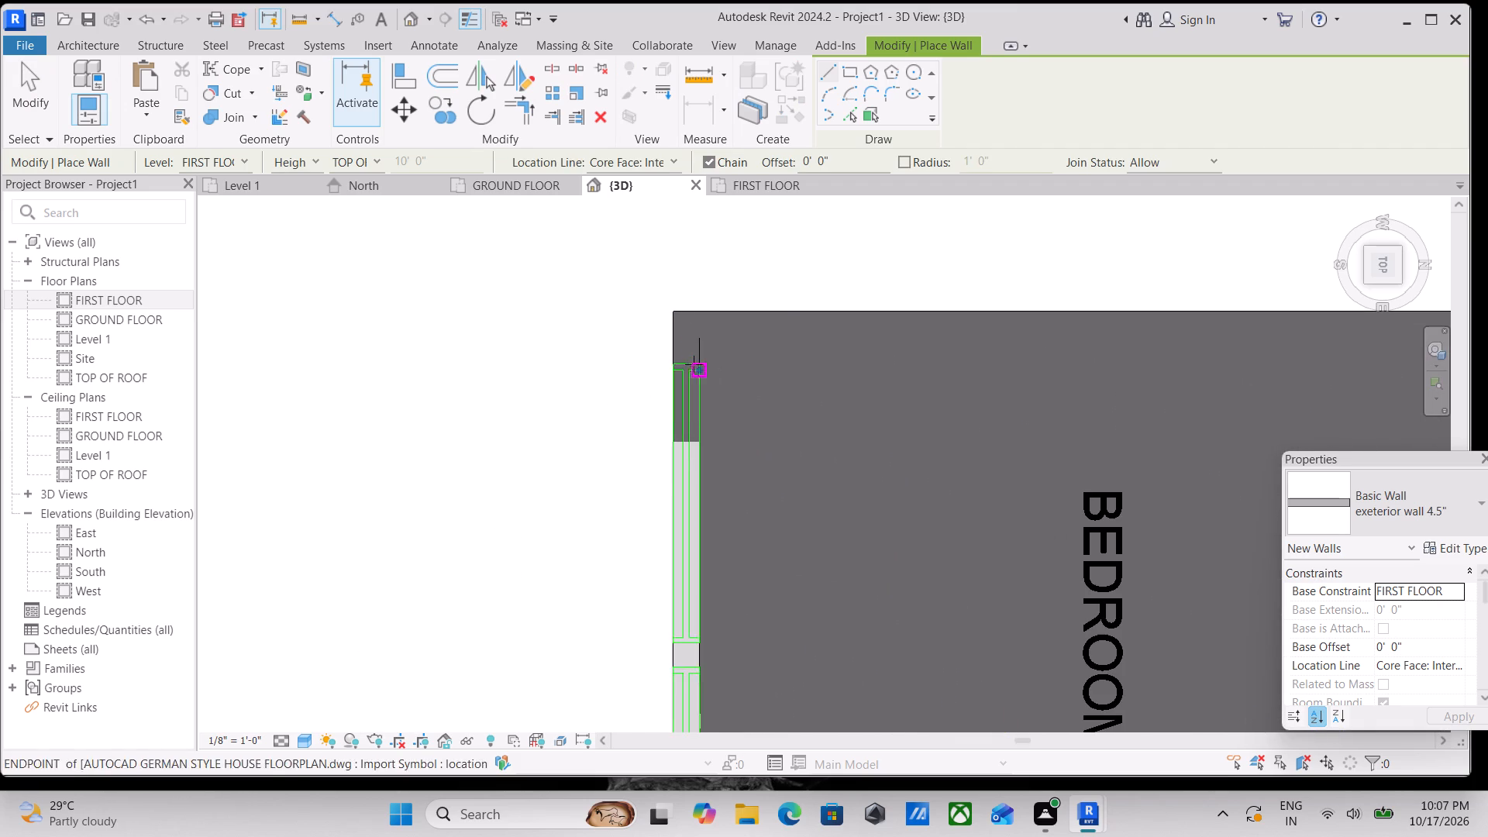
pyautogui.click(701, 367)
pyautogui.moveTo(700, 557); pyautogui.dragTo(714, 312, button='middle')
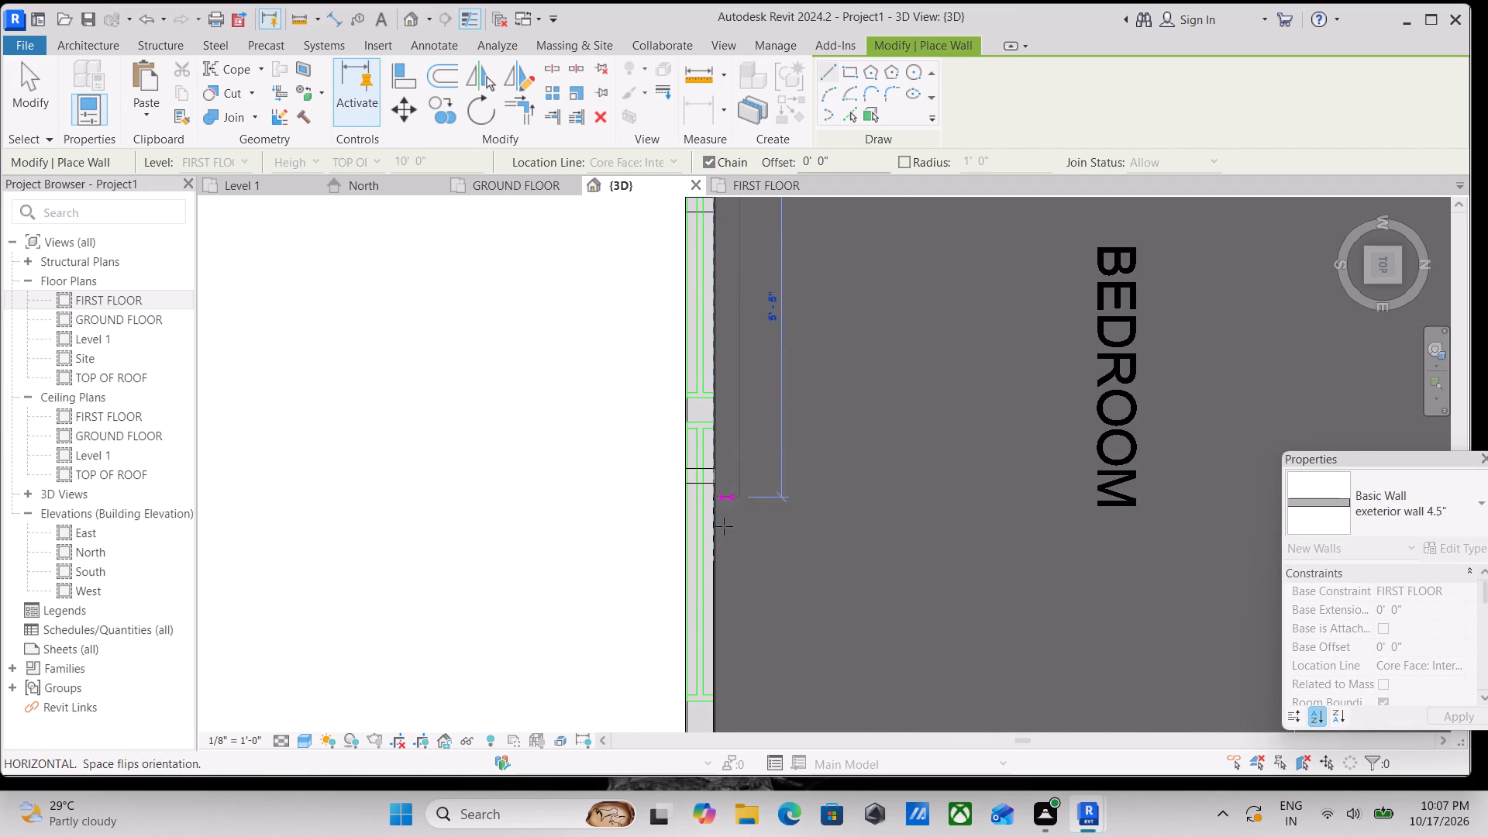
pyautogui.moveTo(724, 526); pyautogui.dragTo(704, 322, button='middle')
pyautogui.press('space')
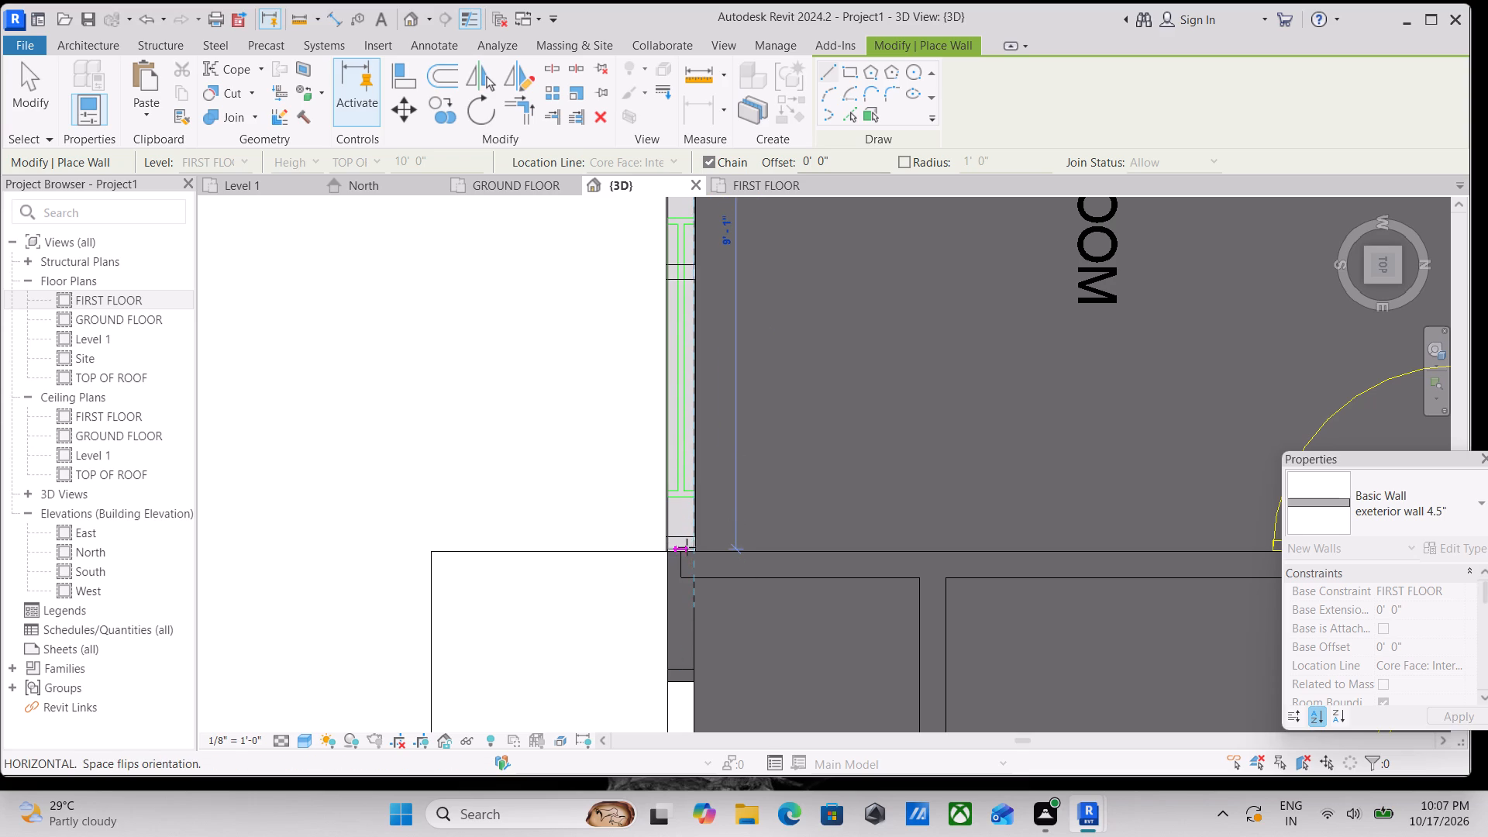
pyautogui.scroll(4, 687, 552)
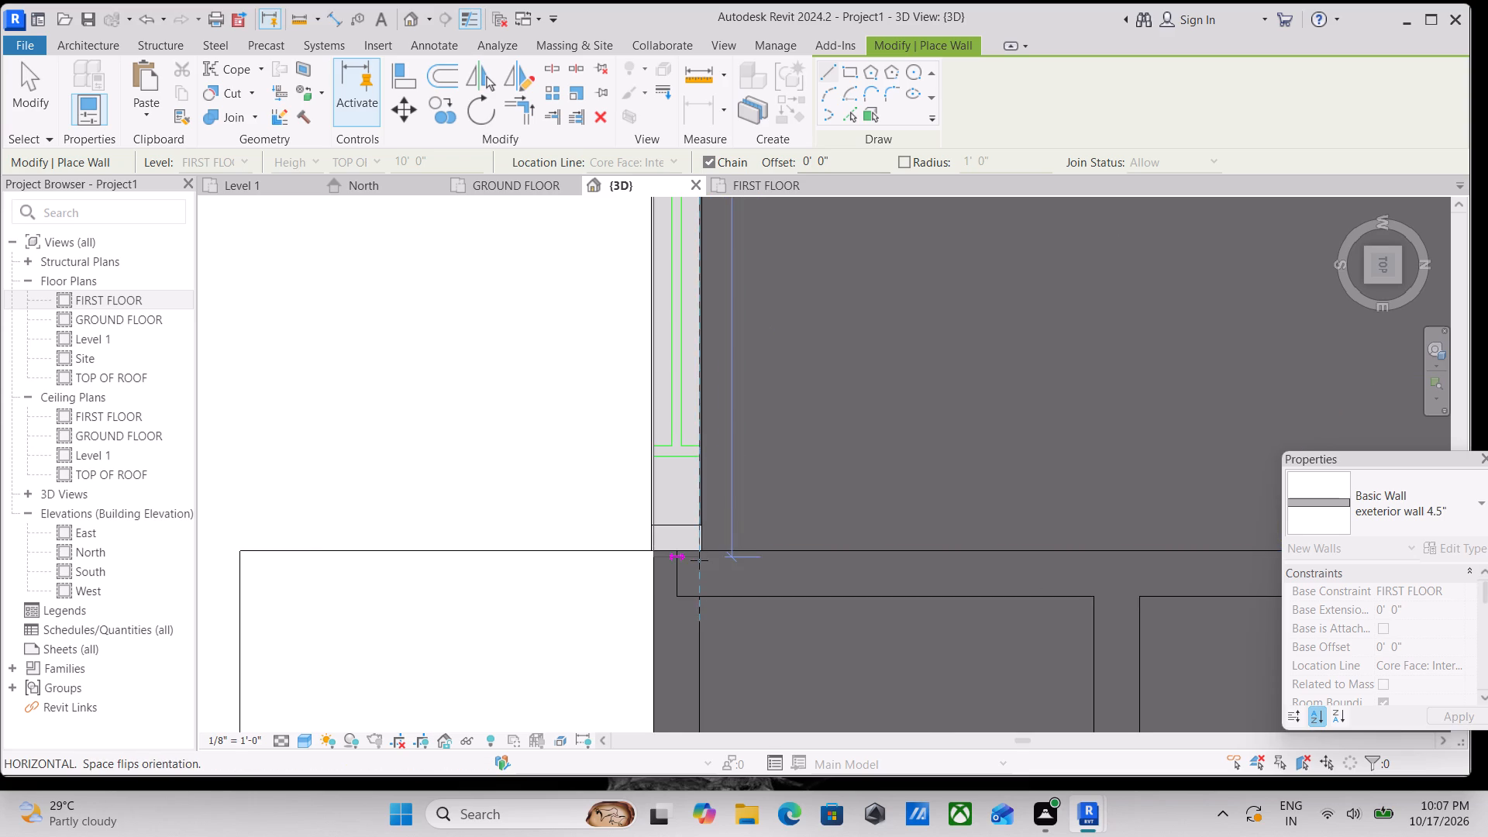
pyautogui.click(699, 556)
pyautogui.scroll(-2, 699, 556)
pyautogui.press('Escape')
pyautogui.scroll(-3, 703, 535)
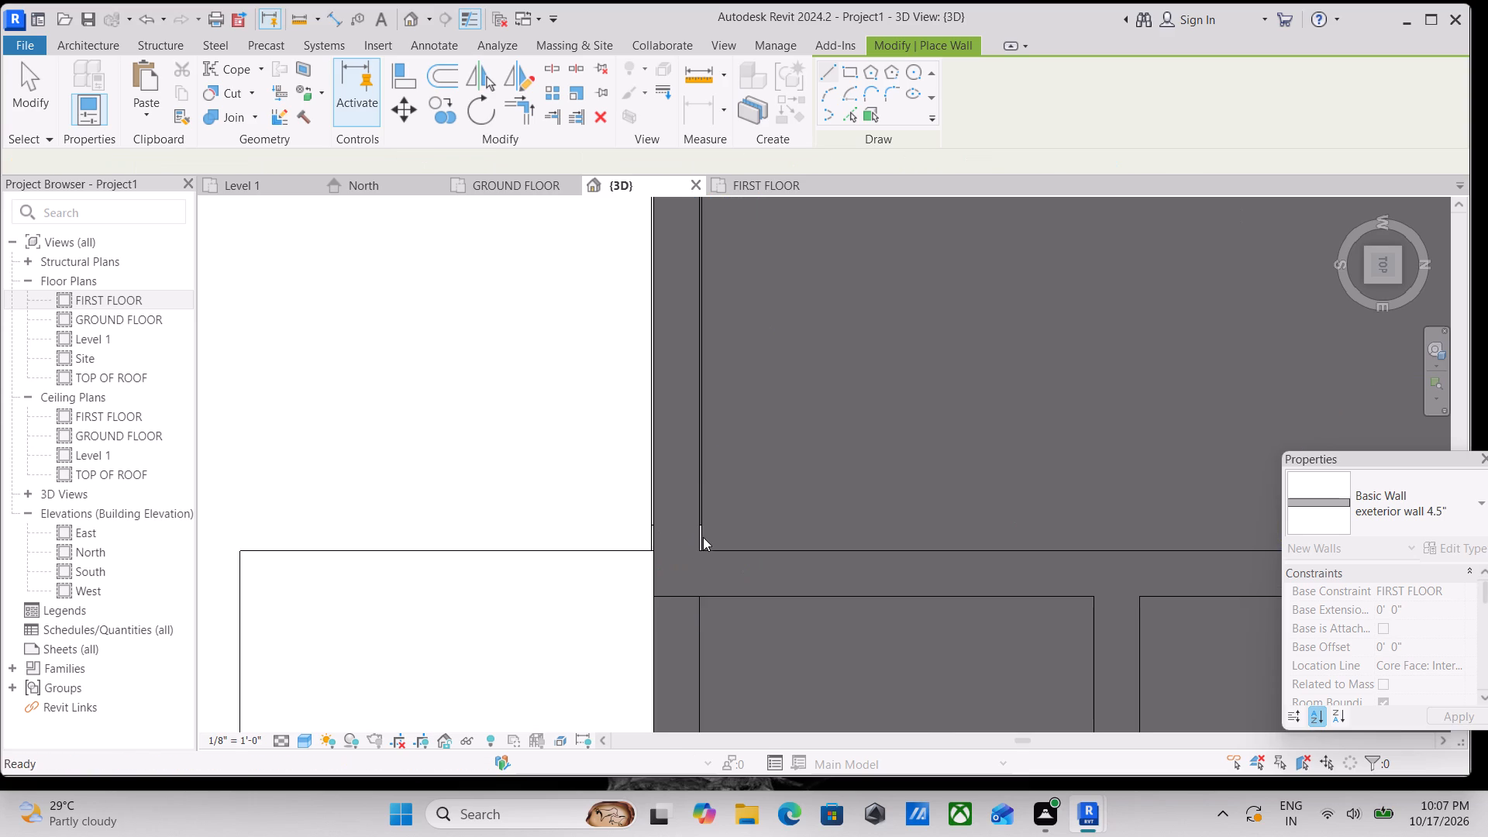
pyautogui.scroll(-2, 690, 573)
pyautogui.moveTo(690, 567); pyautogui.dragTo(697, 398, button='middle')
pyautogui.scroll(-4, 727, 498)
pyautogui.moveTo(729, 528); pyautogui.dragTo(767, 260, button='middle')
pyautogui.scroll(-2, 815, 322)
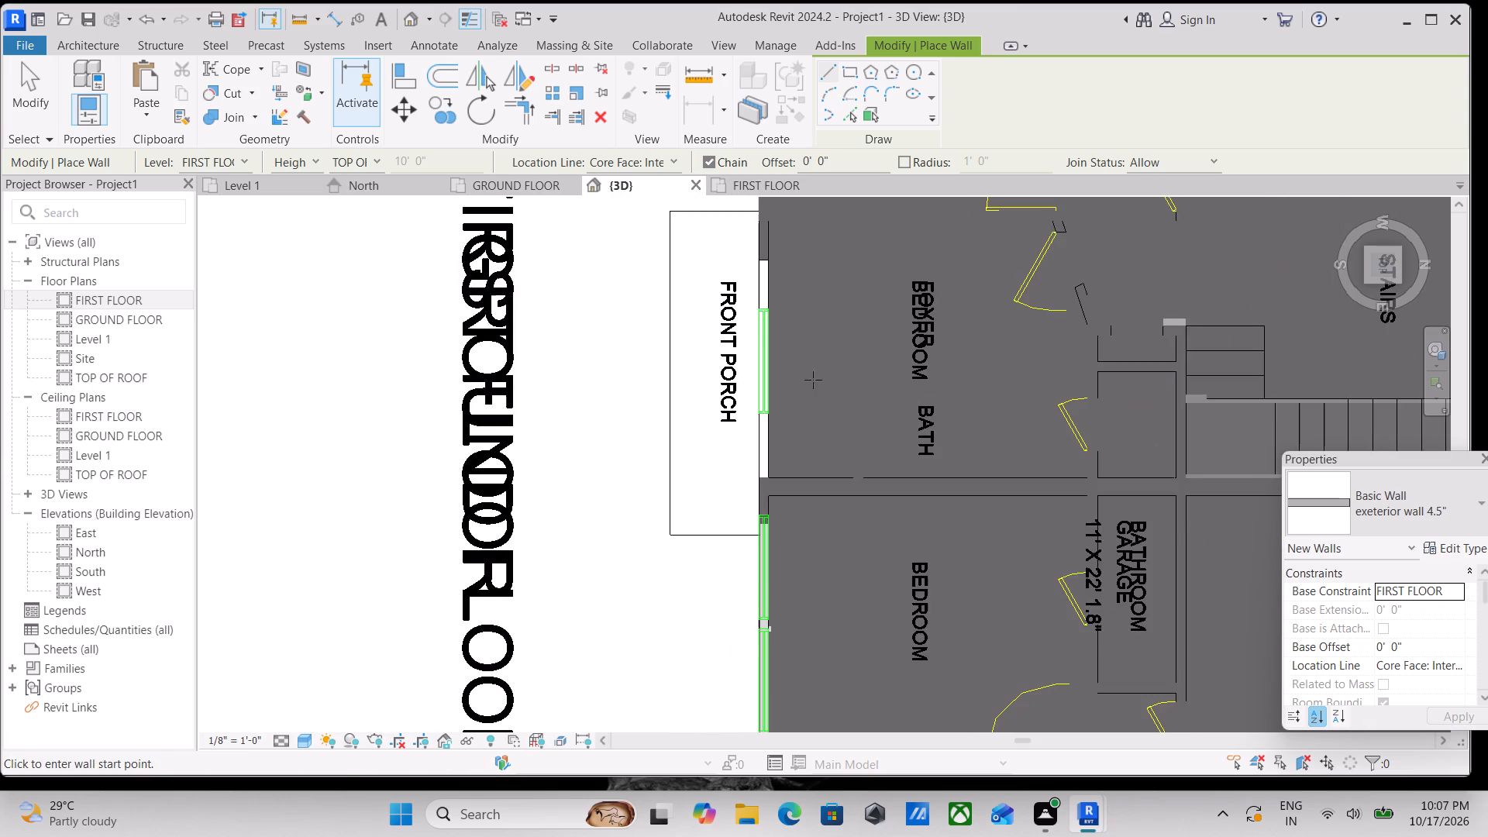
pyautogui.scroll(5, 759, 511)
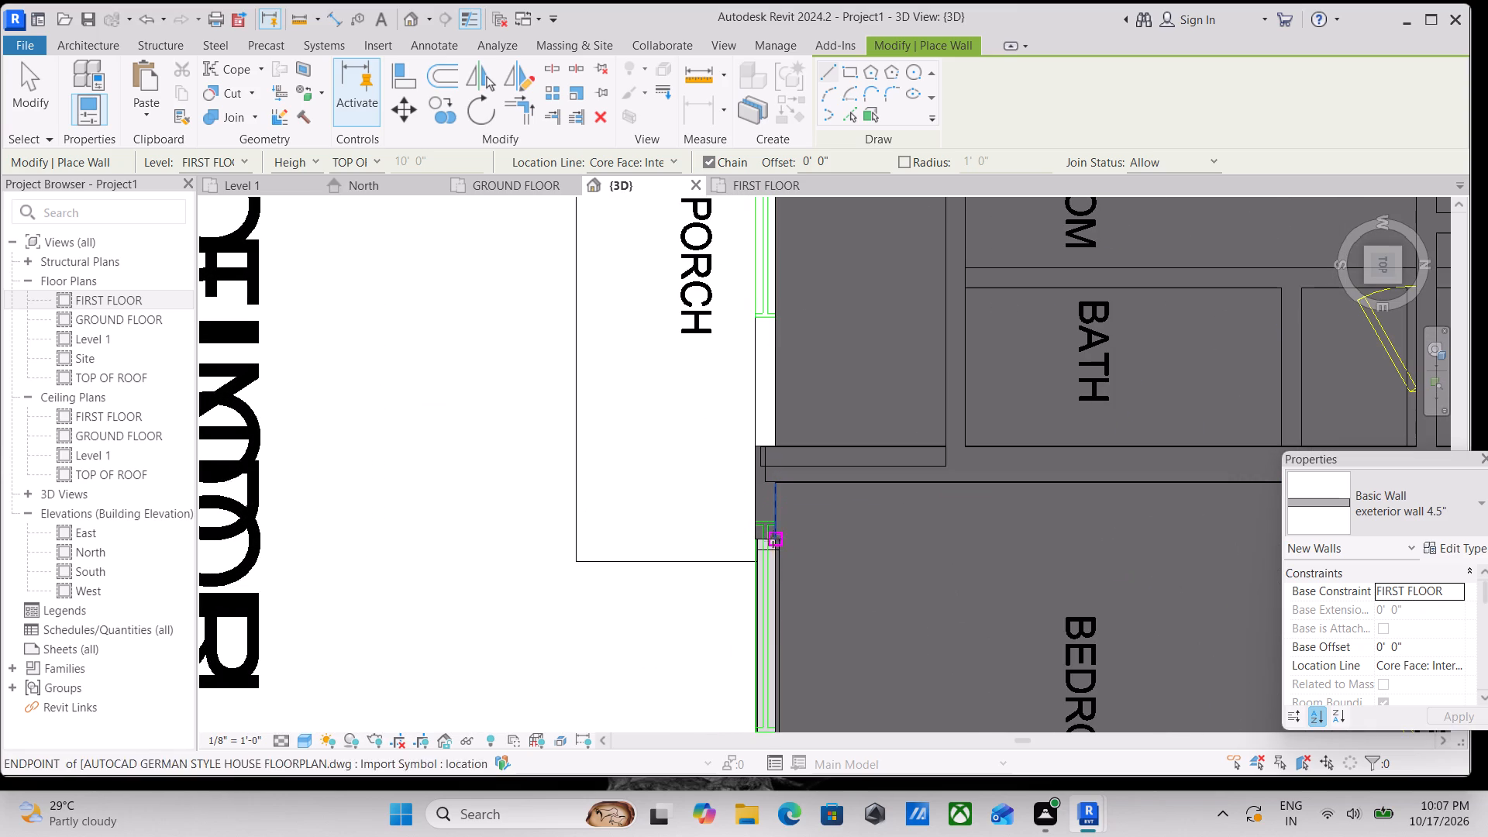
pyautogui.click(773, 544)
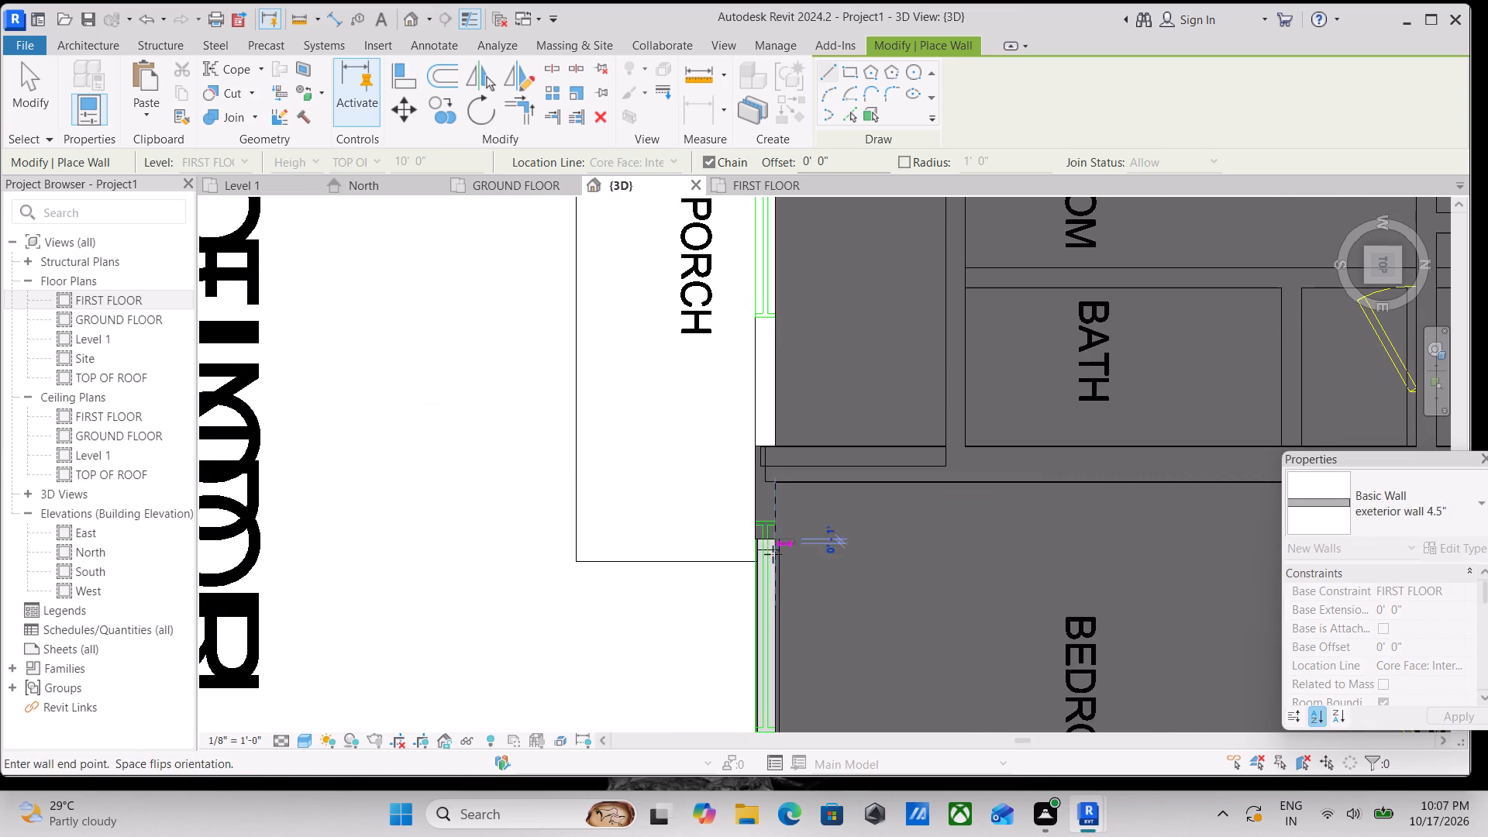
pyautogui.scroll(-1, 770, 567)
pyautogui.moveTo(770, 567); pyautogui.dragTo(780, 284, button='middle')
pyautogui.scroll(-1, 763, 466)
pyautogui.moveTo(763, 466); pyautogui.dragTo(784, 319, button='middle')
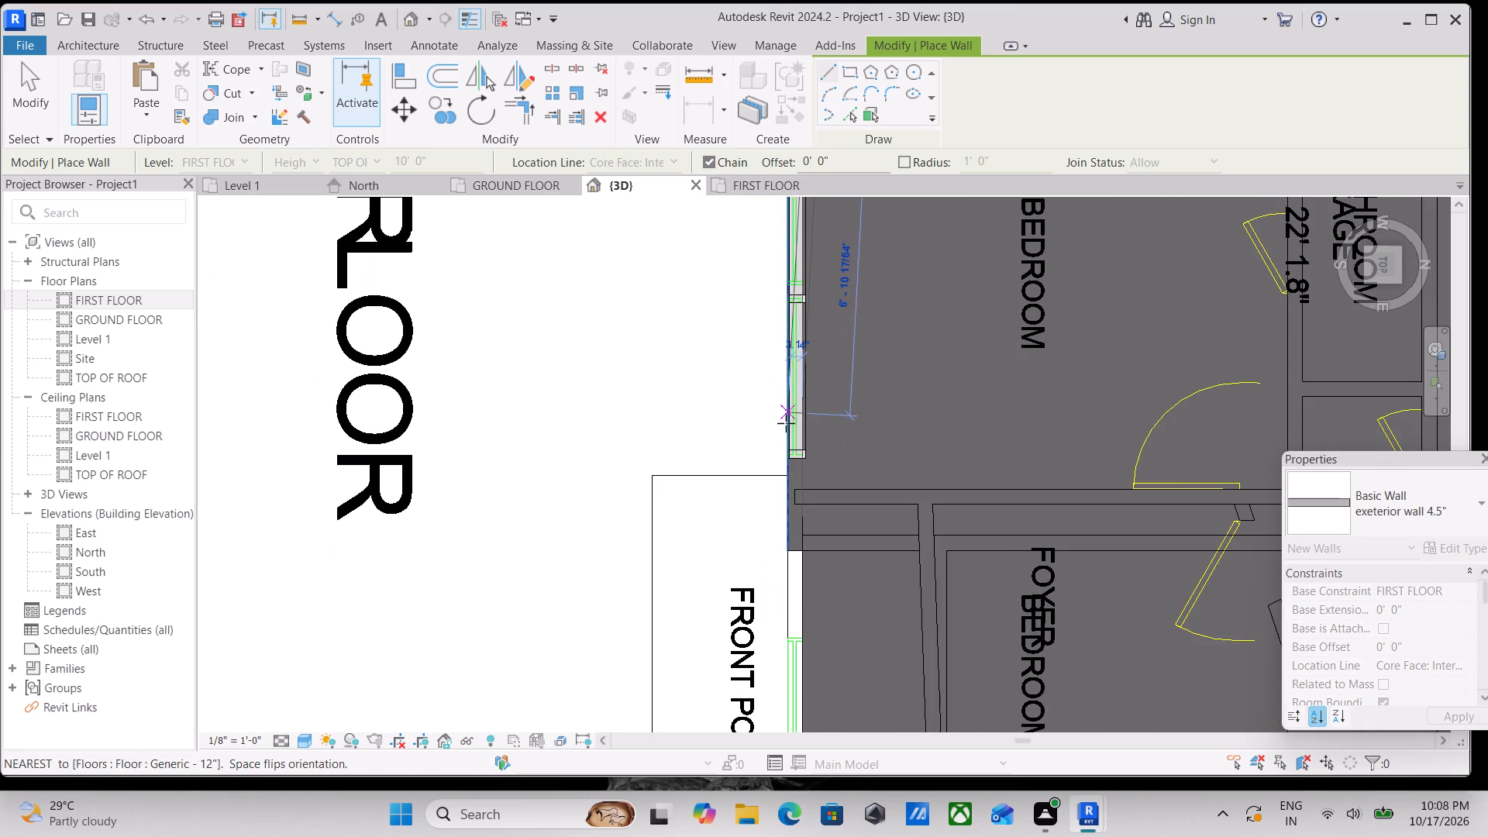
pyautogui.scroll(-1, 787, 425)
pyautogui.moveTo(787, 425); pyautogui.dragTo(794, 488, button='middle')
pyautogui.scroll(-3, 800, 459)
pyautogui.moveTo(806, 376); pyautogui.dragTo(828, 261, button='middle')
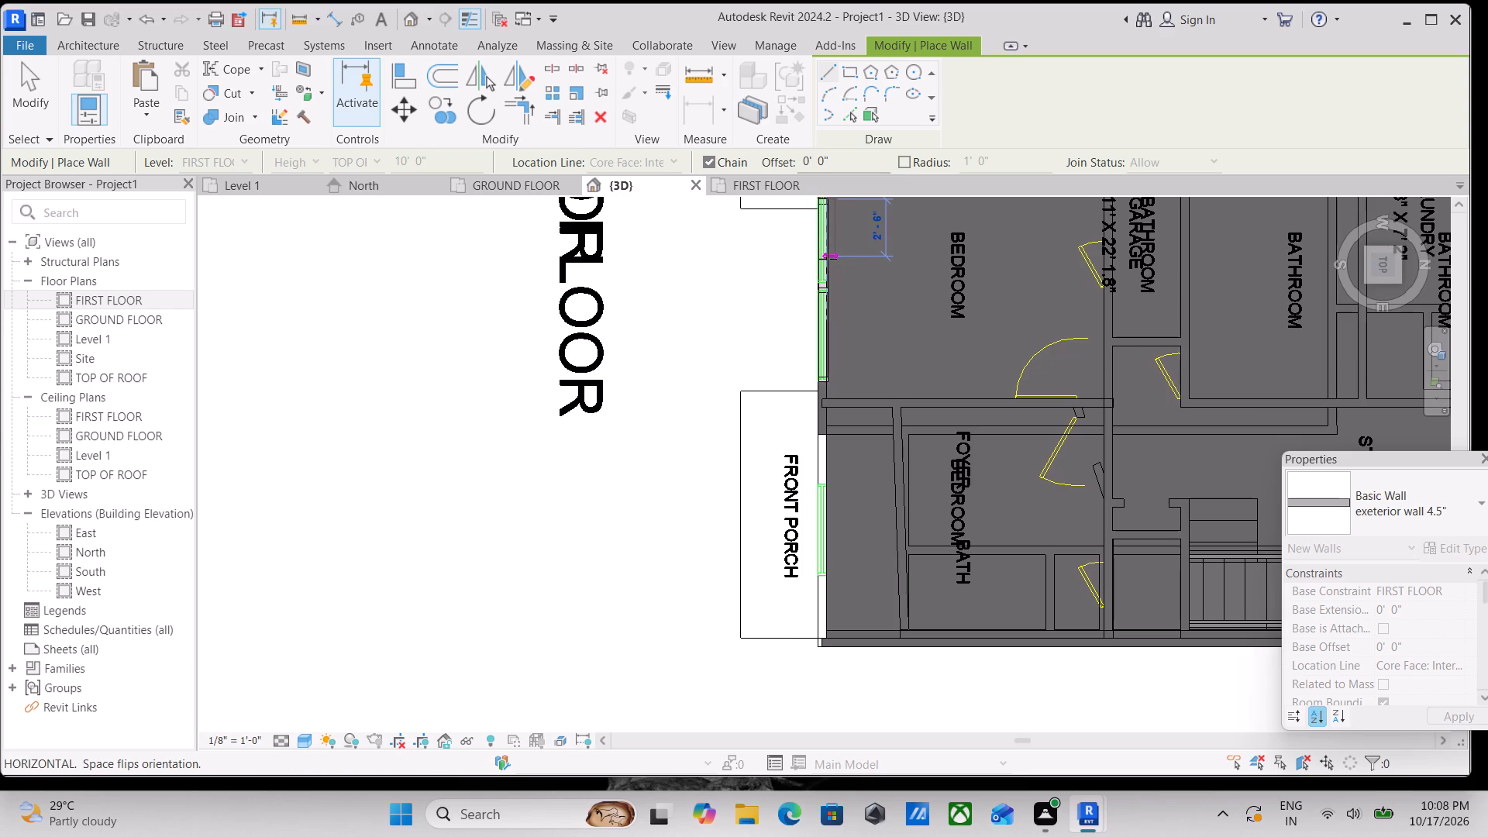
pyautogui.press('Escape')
# Draw an exterior wall 4.5", about 9' long, behind the second unit's front porch from the building's outer corner toward the bedroom partition.
pyautogui.scroll(-2, 846, 417)
pyautogui.moveTo(795, 525); pyautogui.dragTo(835, 370, button='middle')
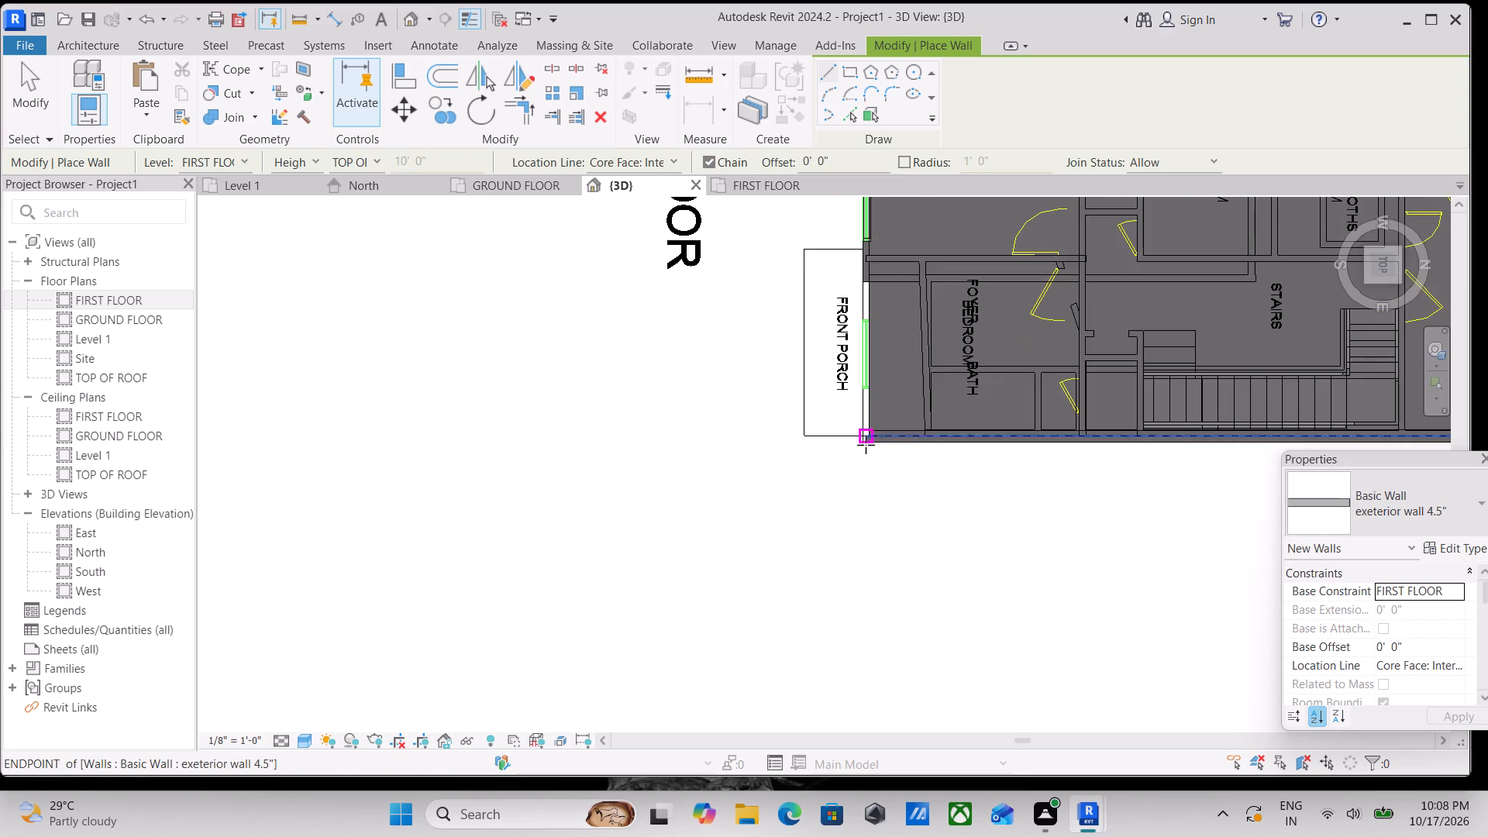
pyautogui.scroll(5, 869, 445)
pyautogui.click(863, 434)
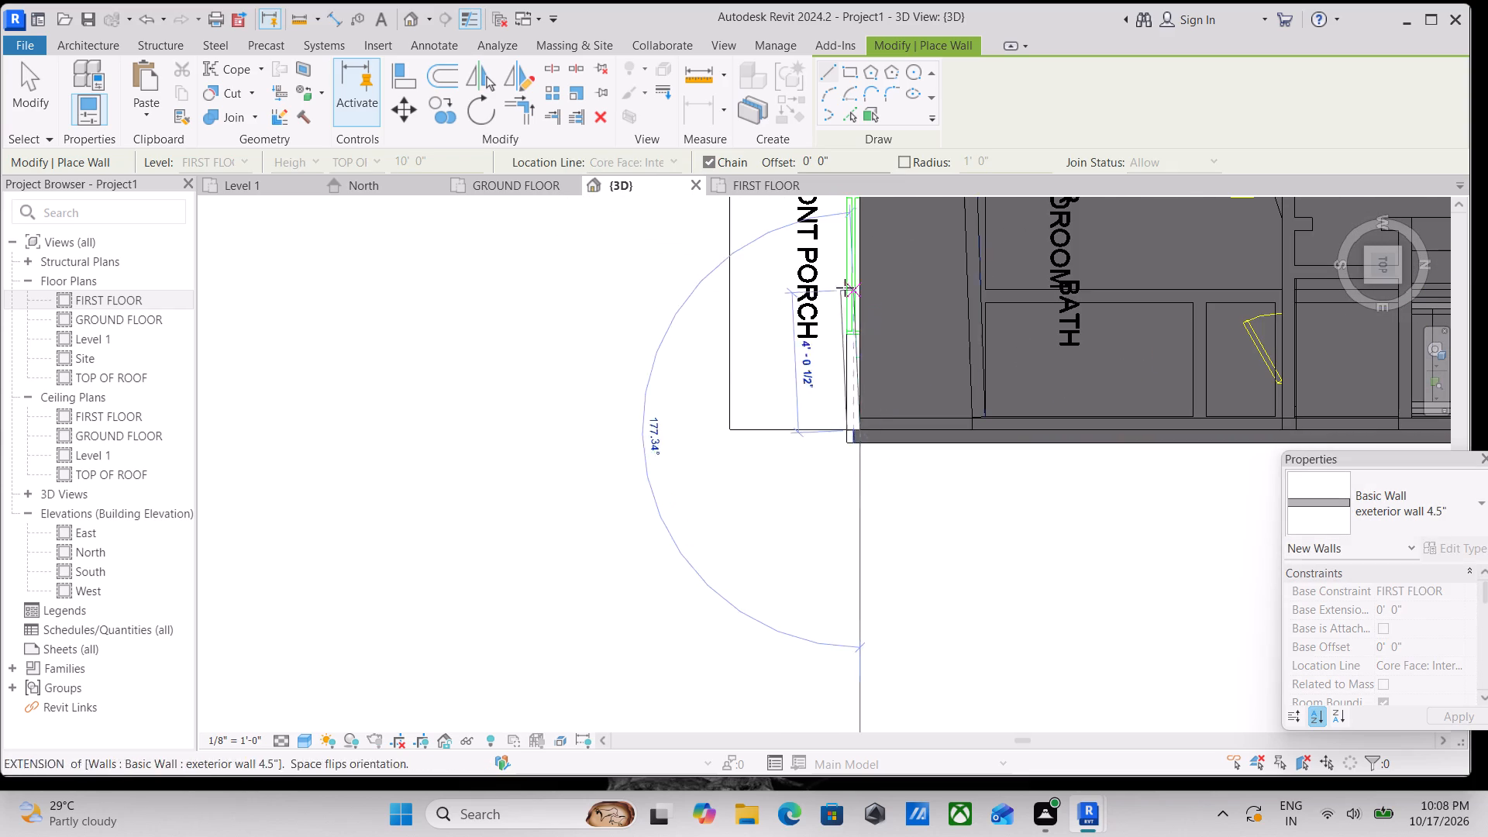
pyautogui.scroll(1, 845, 288)
pyautogui.moveTo(845, 288); pyautogui.dragTo(888, 530, button='middle')
pyautogui.moveTo(912, 381); pyautogui.dragTo(917, 490, button='middle')
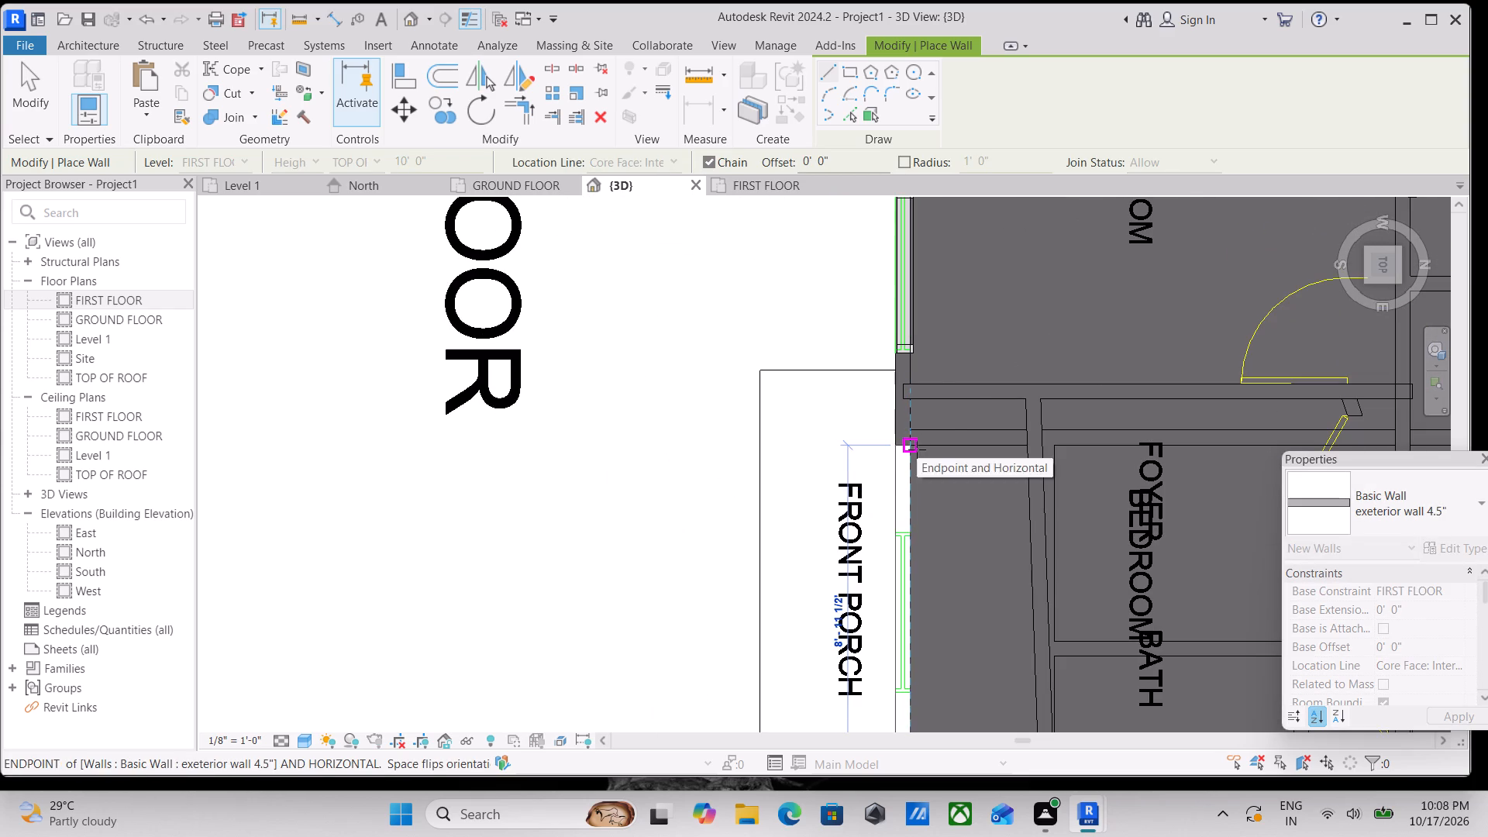
pyautogui.click(917, 449)
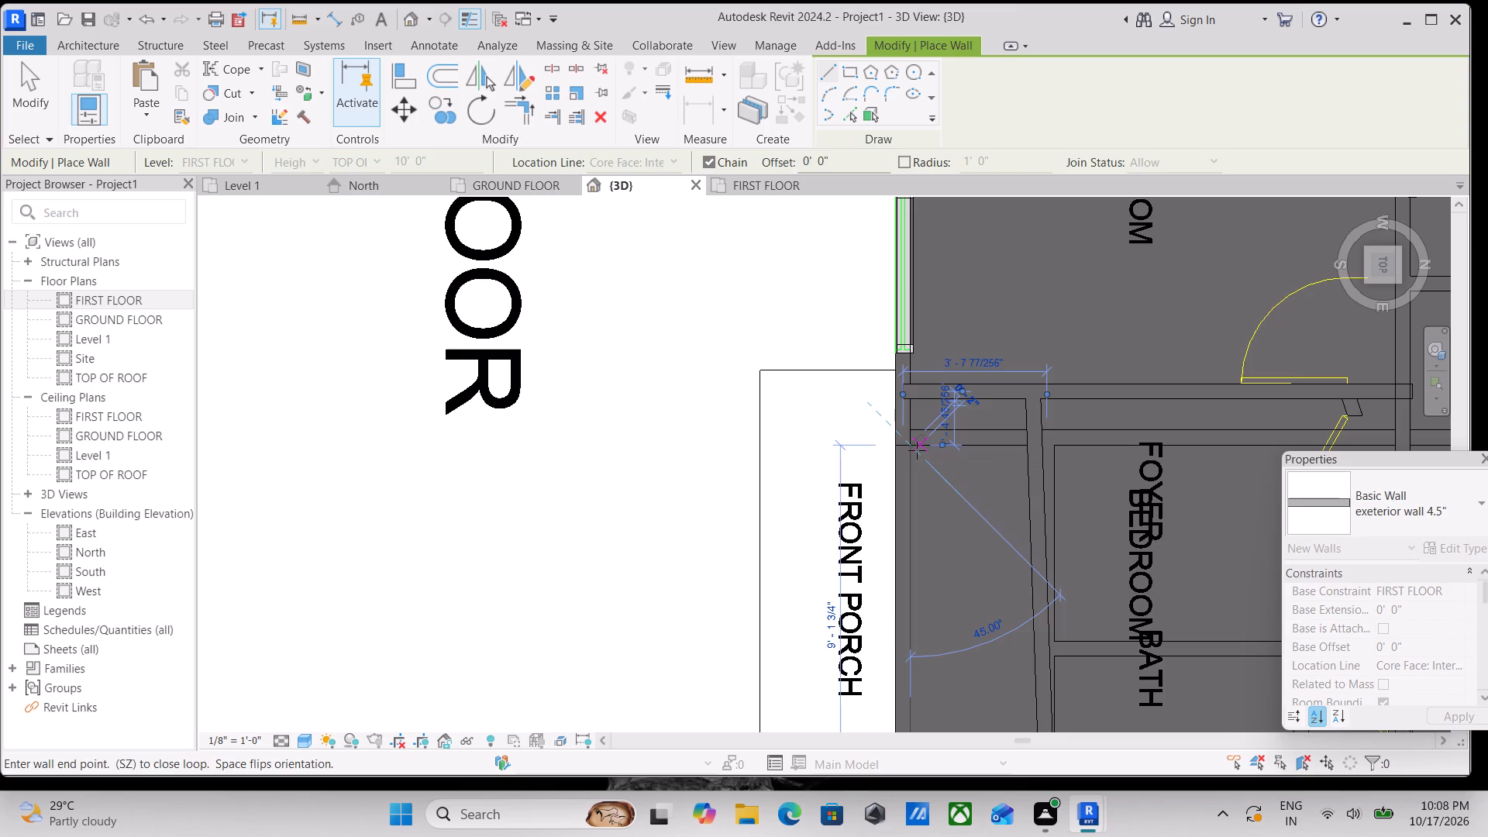
pyautogui.press('Escape')
pyautogui.scroll(-4, 917, 449)
pyautogui.press('Escape')
pyautogui.scroll(-3, 915, 459)
pyautogui.press('Escape')
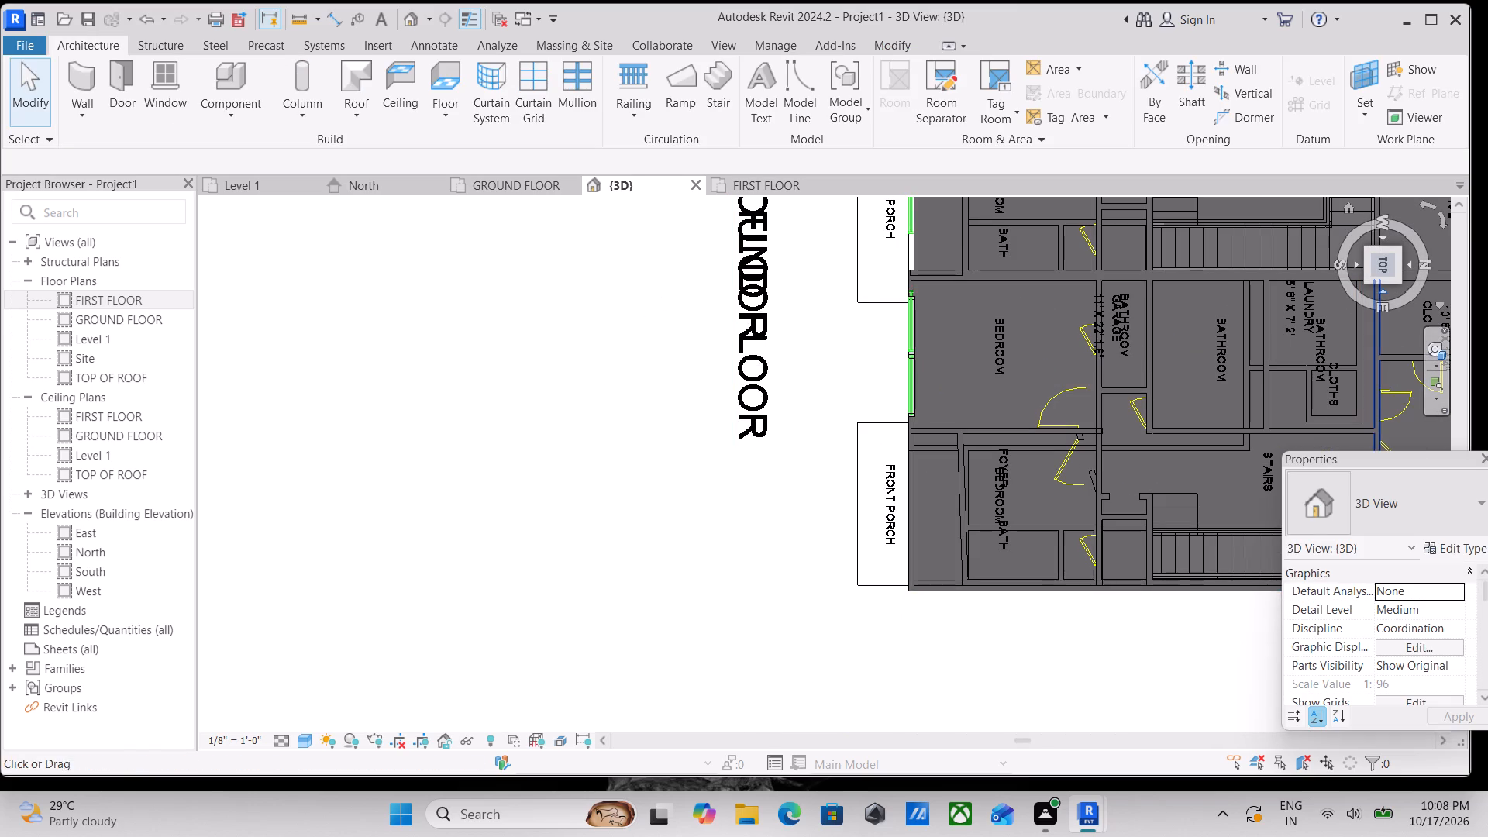
# In an angled 3D view, delete the short leftover wall piece at the front end of the wall between the two units.
pyautogui.click(1366, 283)
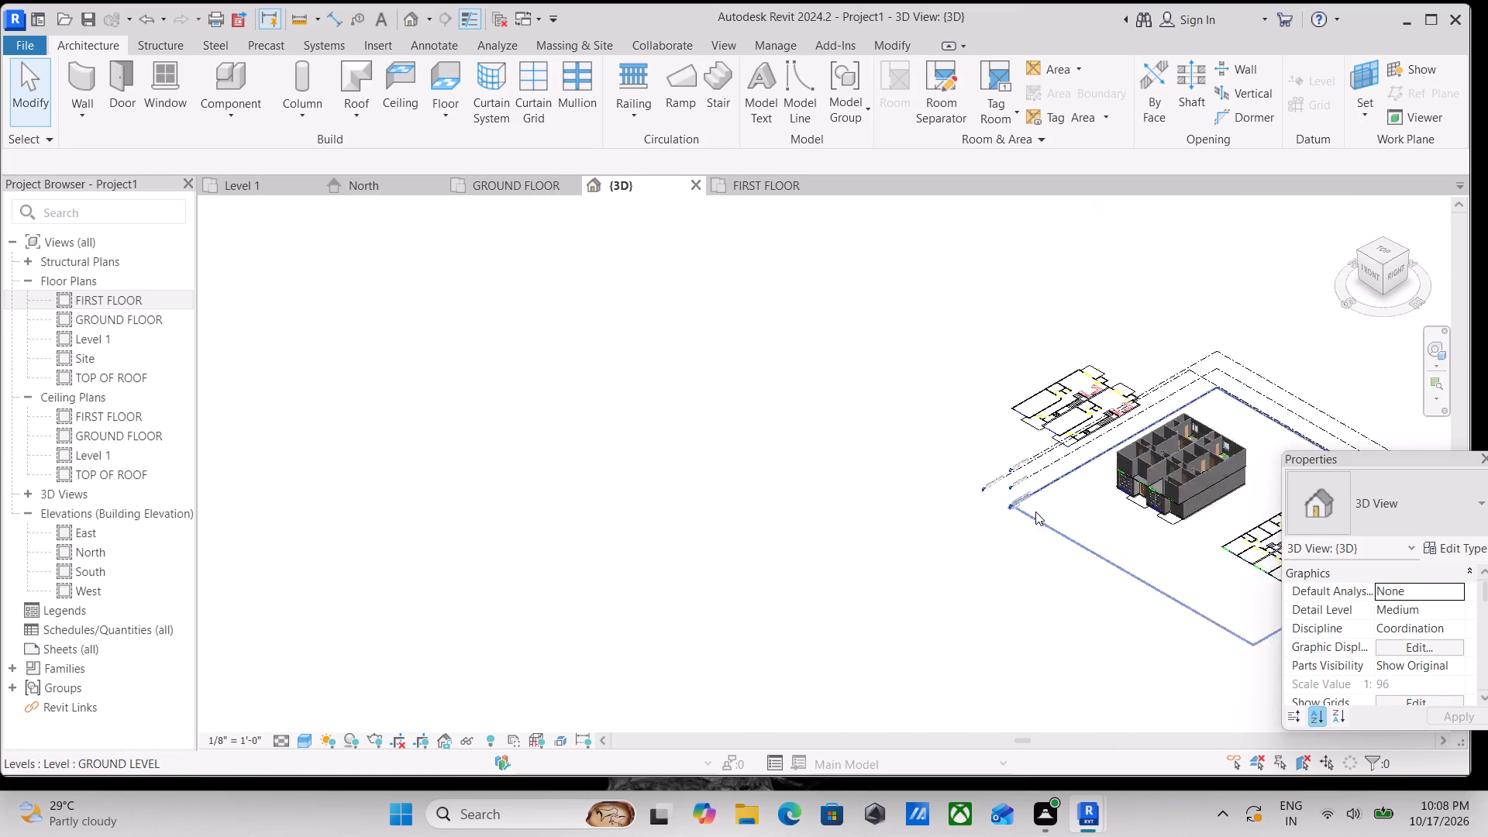
pyautogui.scroll(3, 1032, 513)
pyautogui.scroll(3, 762, 559)
pyautogui.scroll(3, 665, 459)
pyautogui.scroll(3, 726, 391)
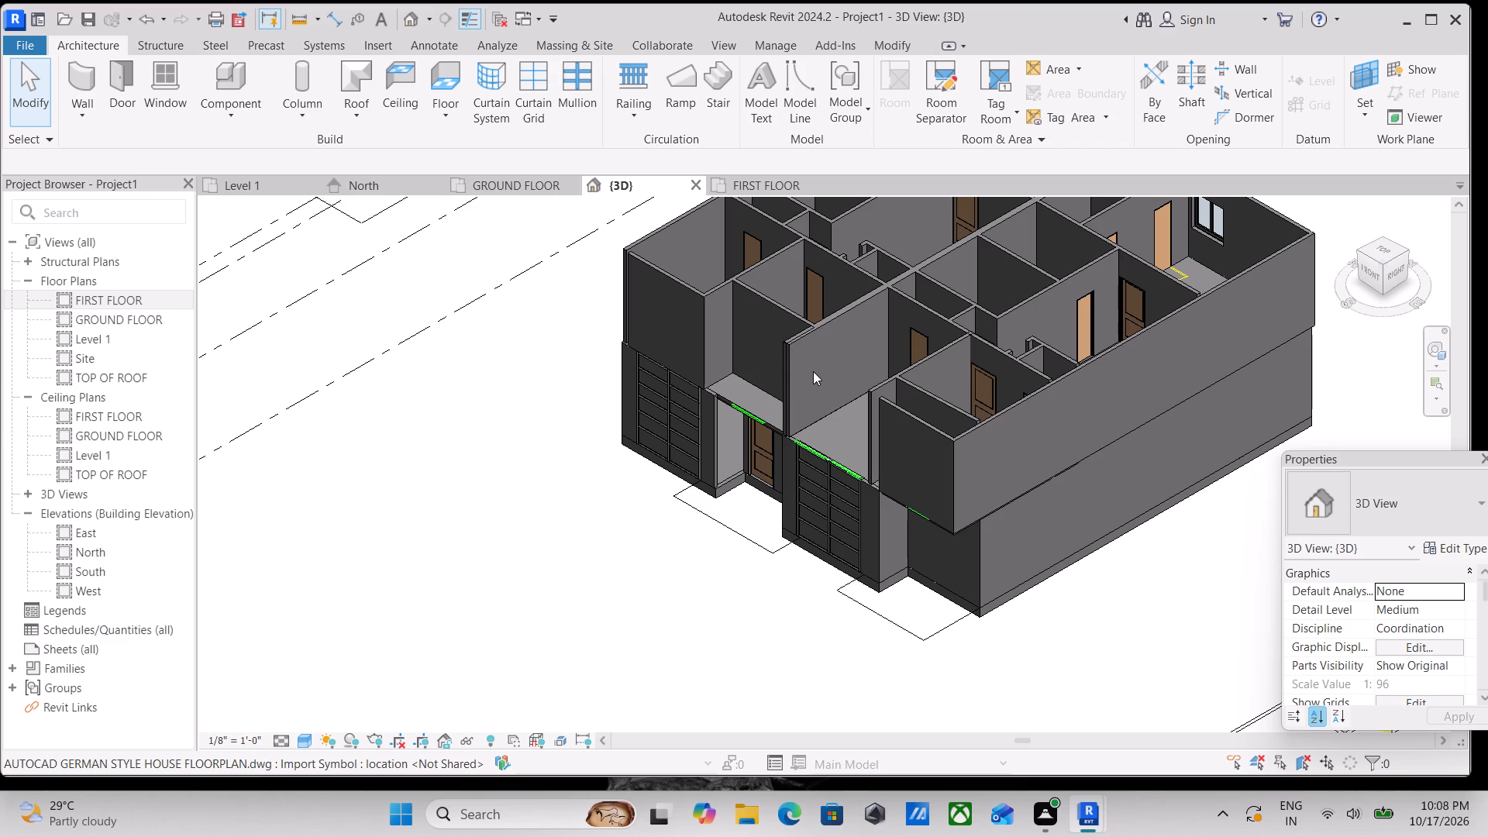
pyautogui.scroll(5, 774, 430)
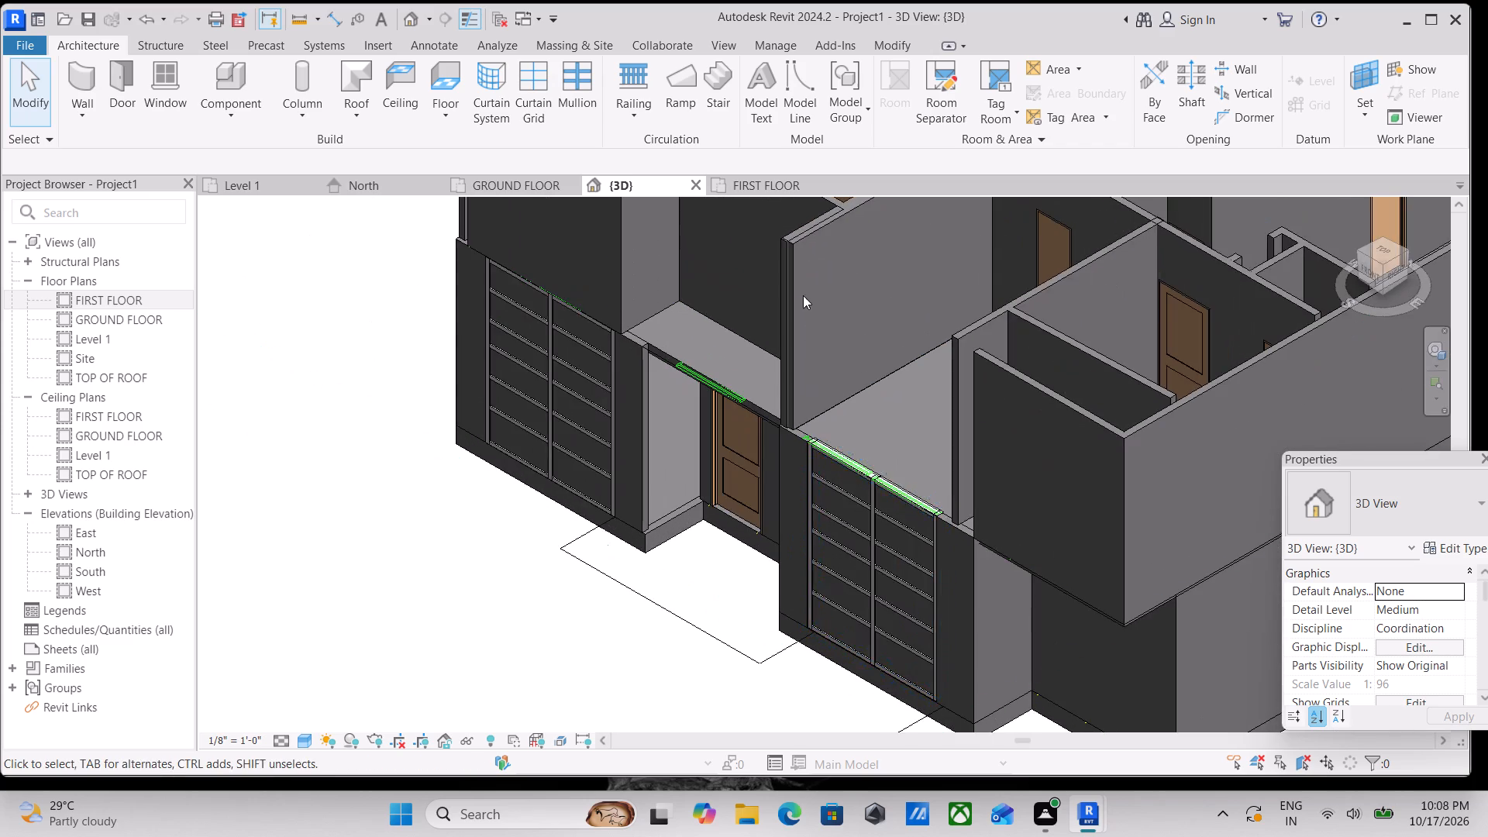
pyautogui.scroll(2, 802, 291)
pyautogui.click(780, 282)
pyautogui.rightClick(780, 282)
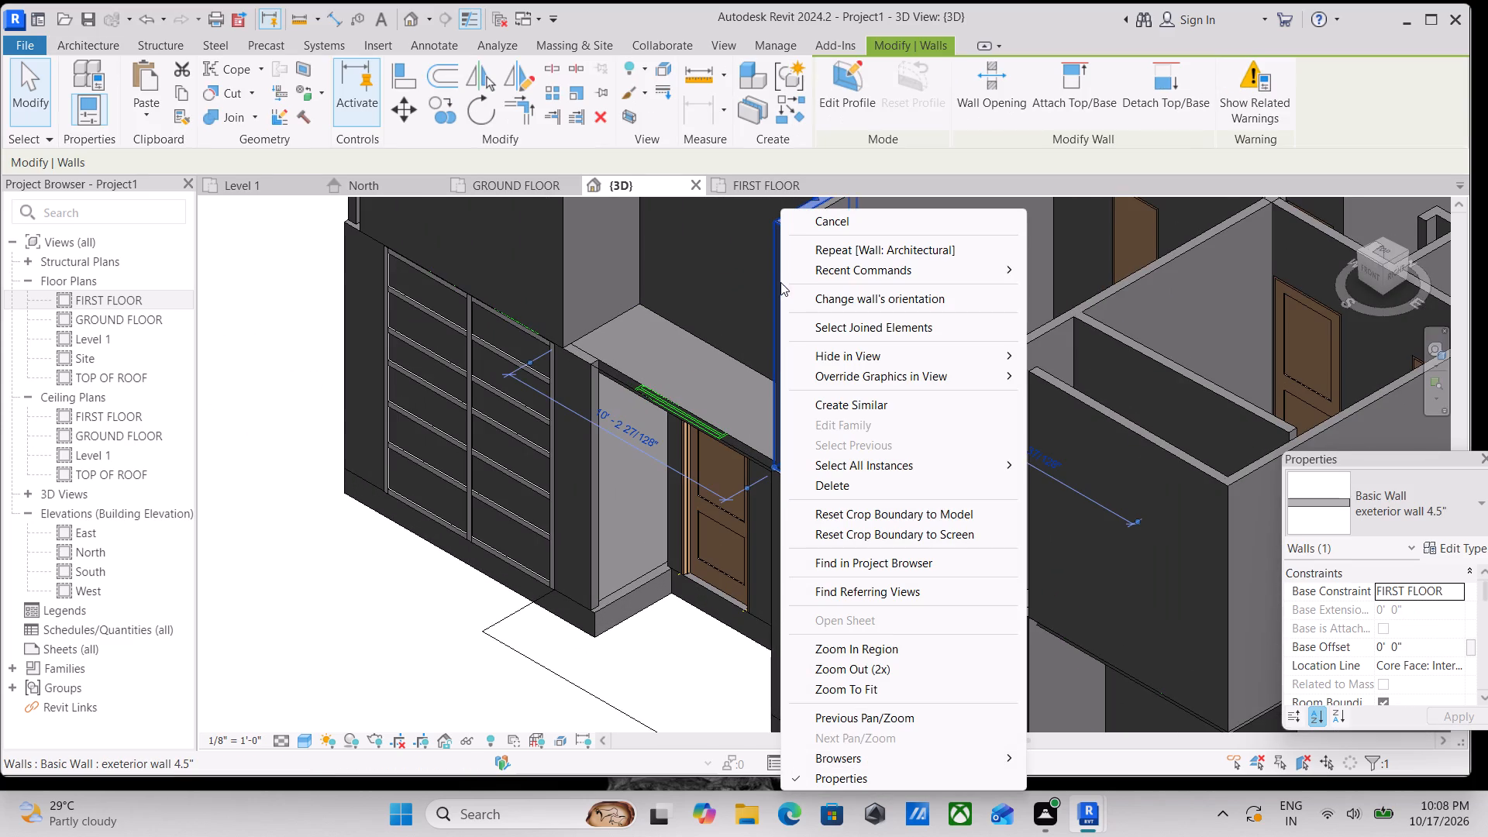
pyautogui.click(856, 491)
# Stretch the outer end of the first unit's new front bedroom wall to the building's exterior side wall.
pyautogui.moveTo(815, 391); pyautogui.dragTo(832, 522, button='middle')
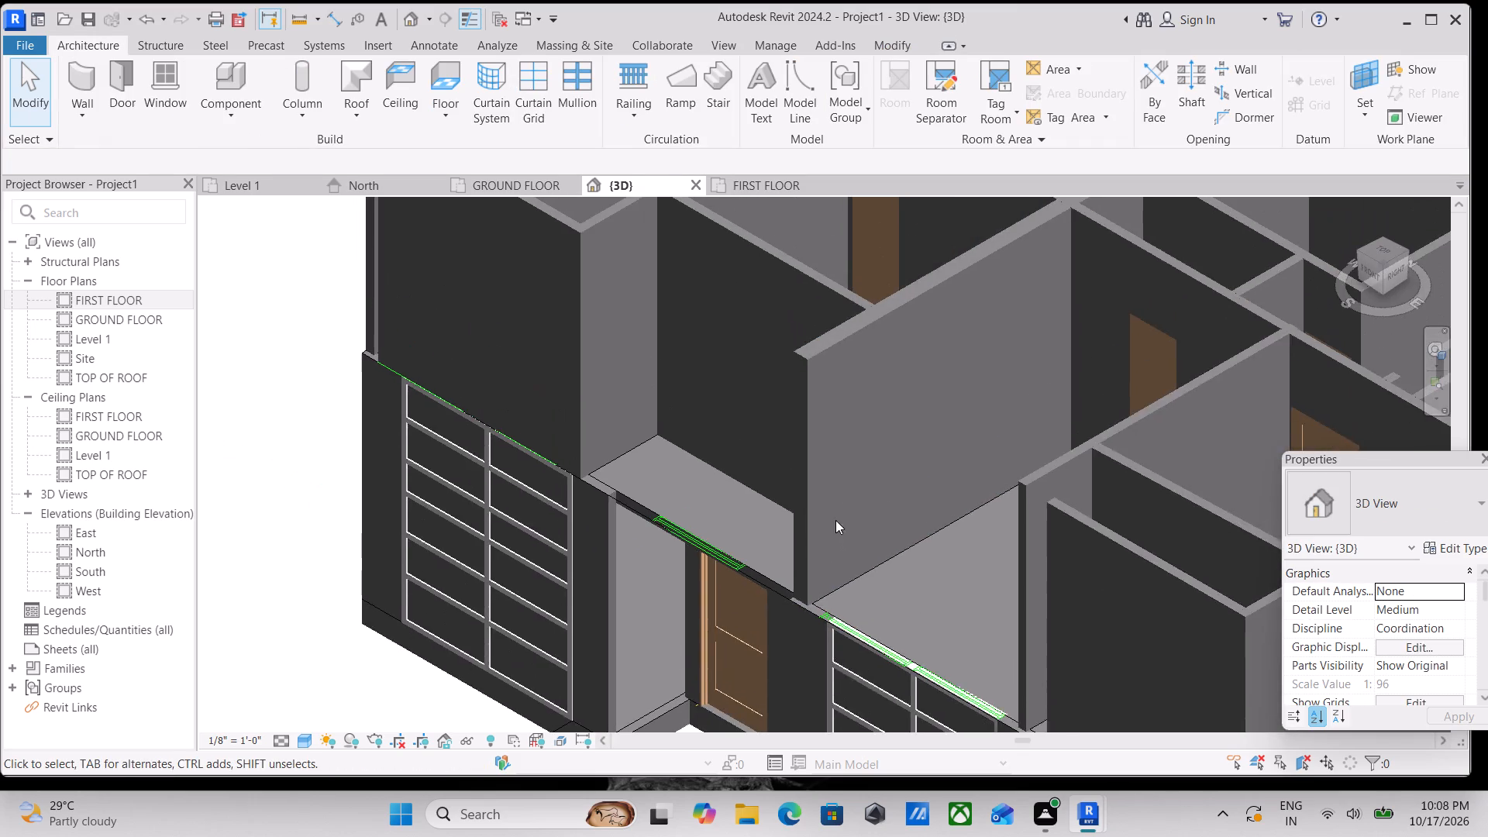
pyautogui.scroll(-2, 846, 495)
pyautogui.moveTo(846, 495); pyautogui.dragTo(857, 532, button='middle')
pyautogui.scroll(-4, 859, 526)
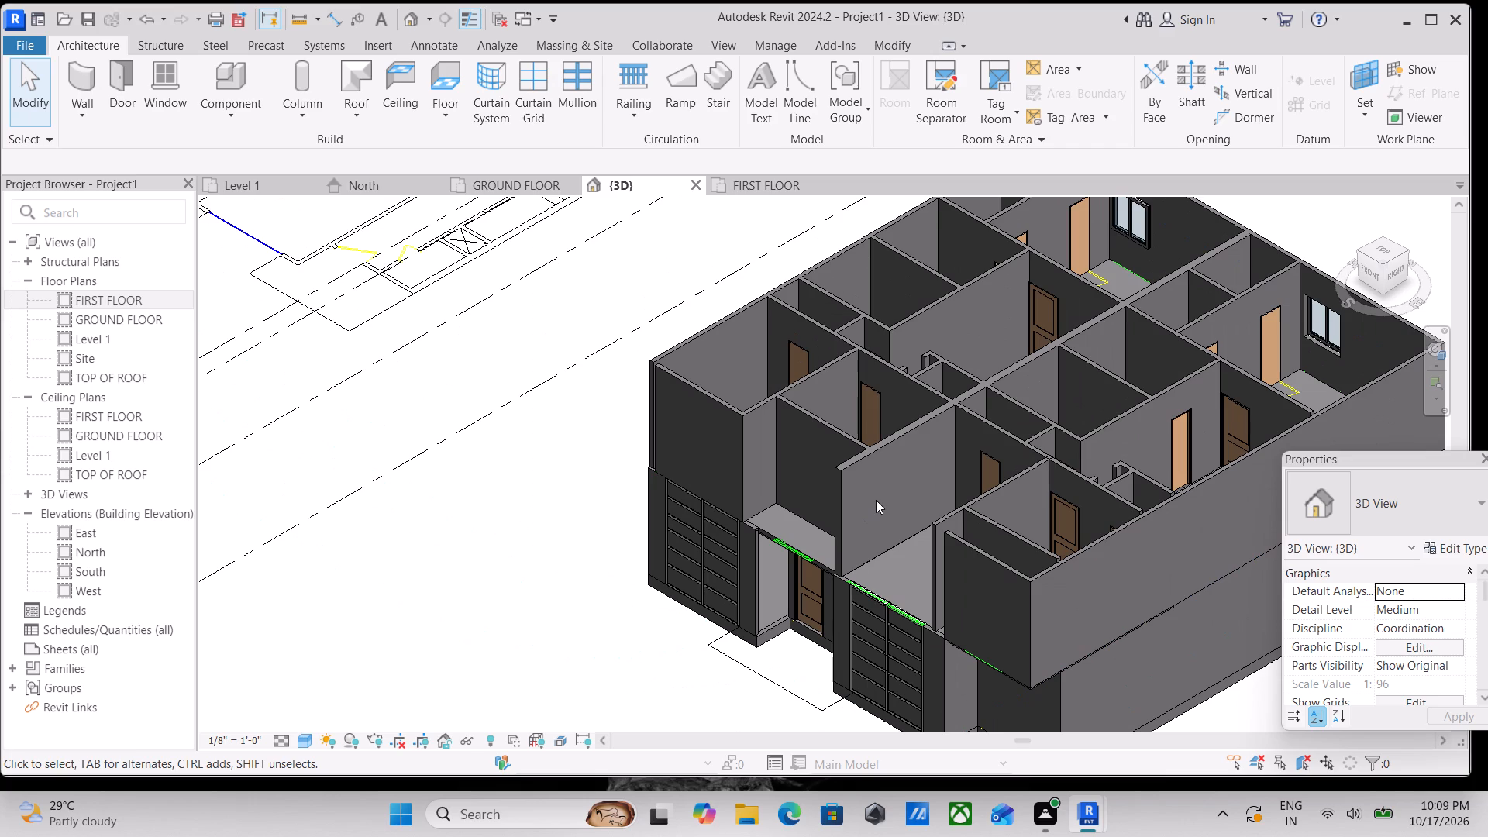
pyautogui.scroll(-2, 762, 219)
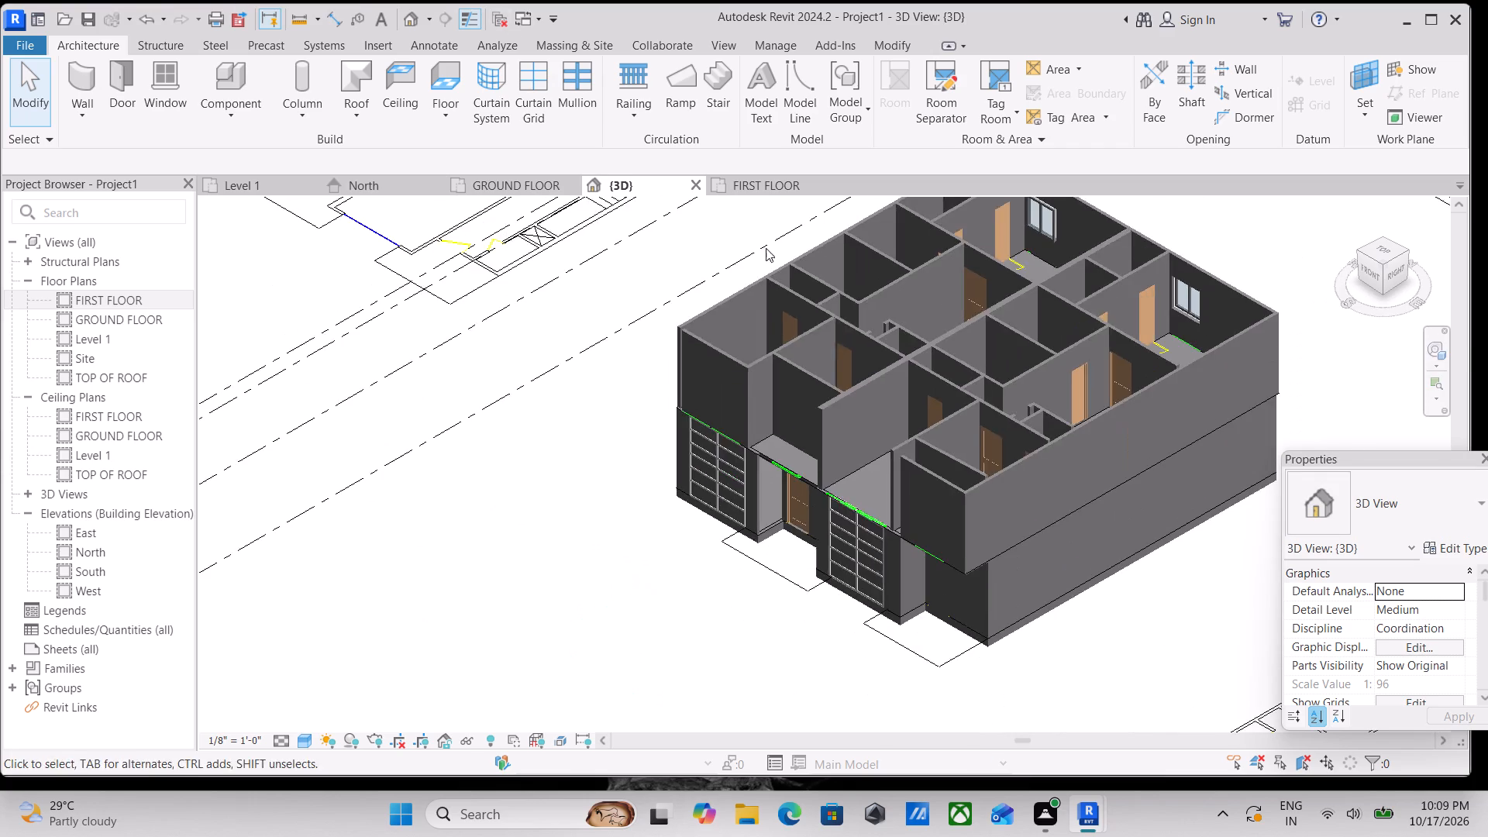
pyautogui.scroll(-1, 747, 427)
pyautogui.keyDown('shift'); pyautogui.moveTo(735, 412); pyautogui.dragTo(941, 255, button='middle'); pyautogui.keyUp('shift')
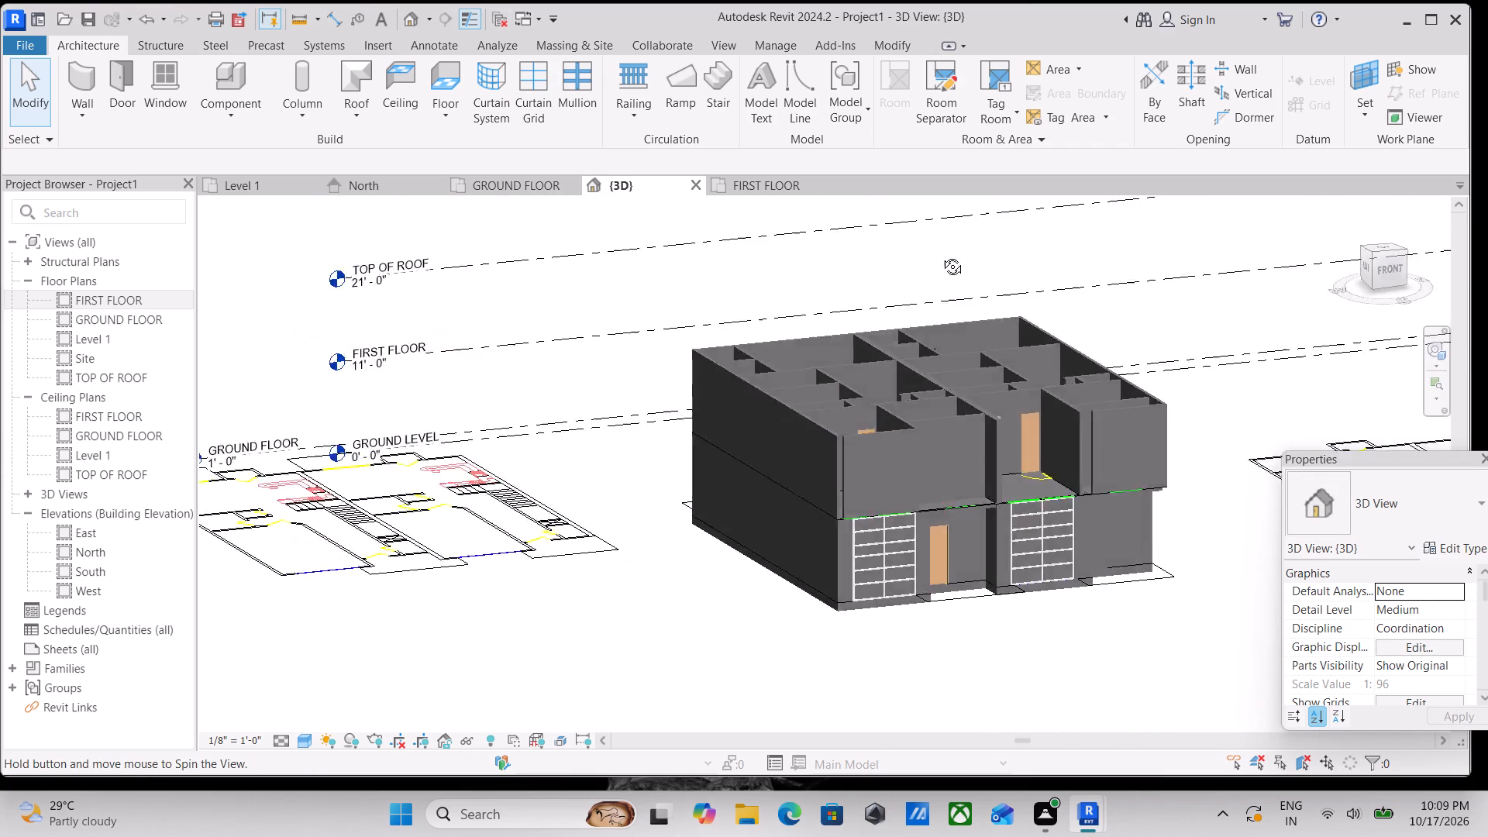
pyautogui.keyDown('shift'); pyautogui.moveTo(941, 255); pyautogui.dragTo(853, 409, button='middle'); pyautogui.keyUp('shift')
pyautogui.keyDown('shift'); pyautogui.moveTo(756, 532); pyautogui.dragTo(746, 491, button='middle'); pyautogui.keyUp('shift')
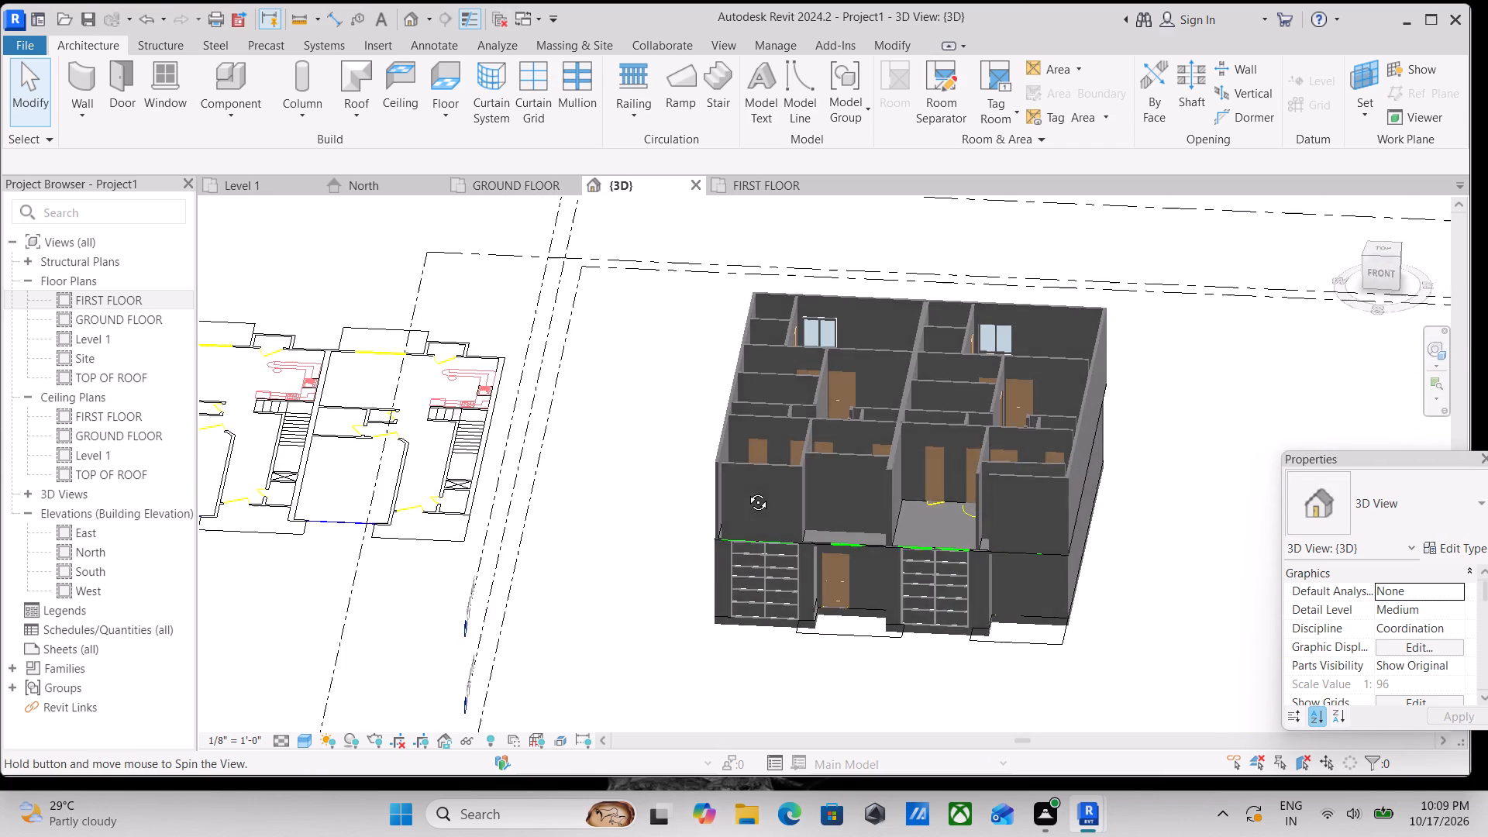
pyautogui.keyDown('shift'); pyautogui.moveTo(746, 491); pyautogui.dragTo(862, 327, button='middle'); pyautogui.keyUp('shift')
pyautogui.scroll(12, 939, 477)
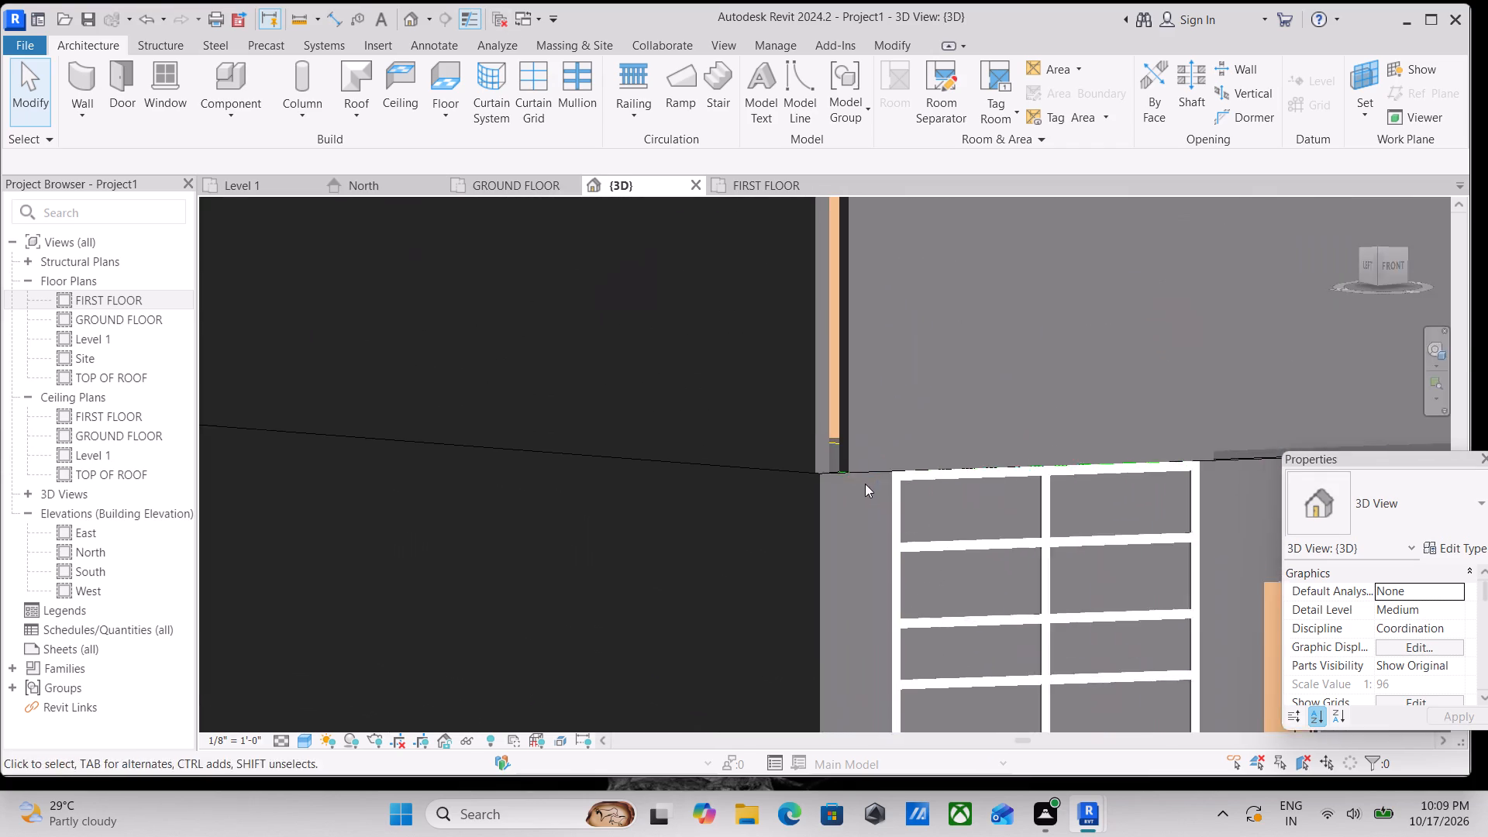
pyautogui.click(848, 462)
pyautogui.keyDown('shift'); pyautogui.scroll(-1, 845, 471); pyautogui.keyUp('shift')
pyautogui.keyDown('shift'); pyautogui.moveTo(845, 471); pyautogui.dragTo(832, 483, button='middle'); pyautogui.keyUp('shift')
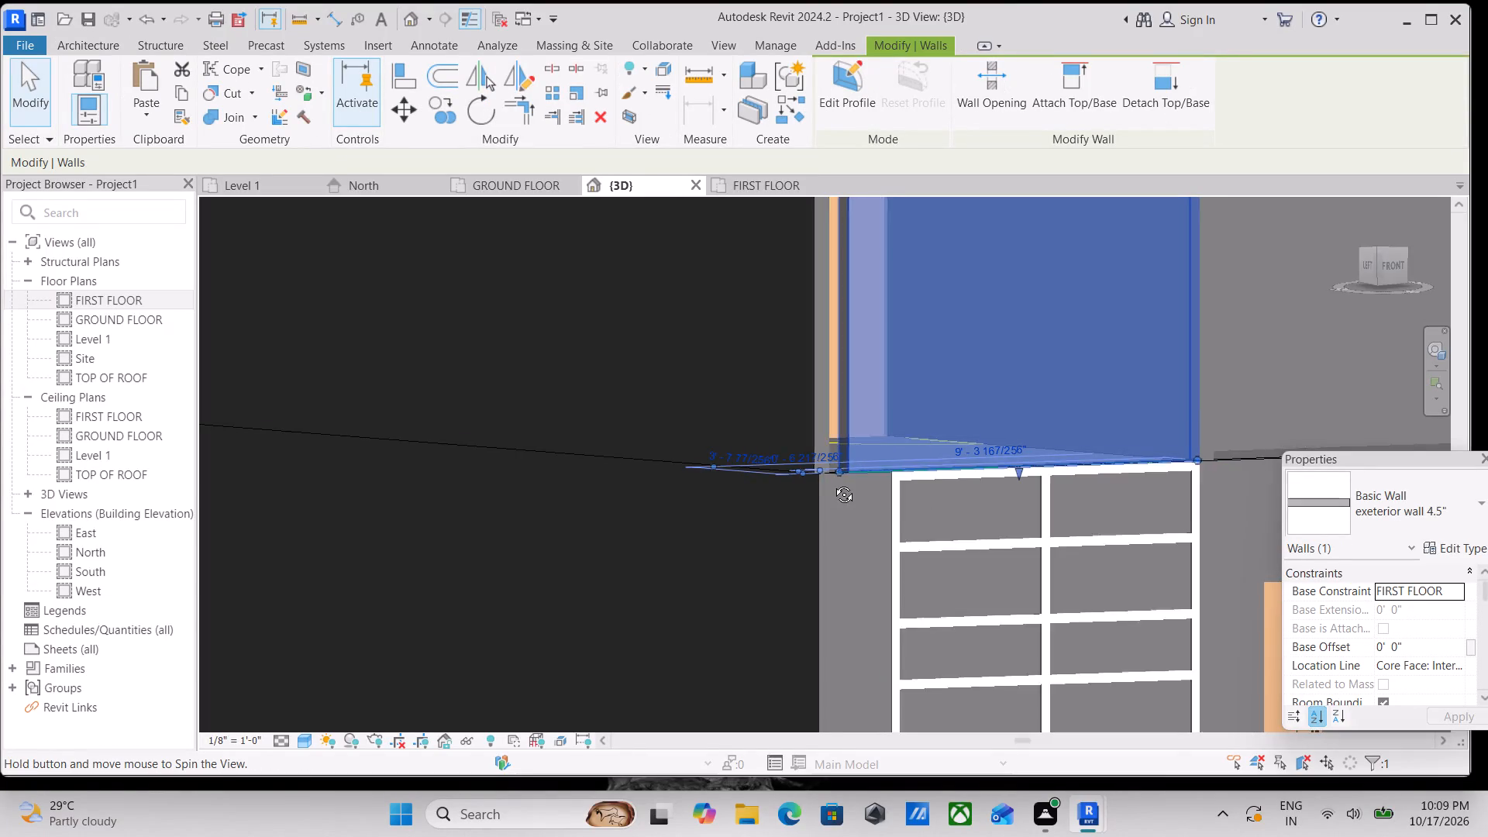
pyautogui.keyDown('shift'); pyautogui.moveTo(832, 483); pyautogui.dragTo(691, 598, button='middle'); pyautogui.keyUp('shift')
pyautogui.scroll(2, 804, 448)
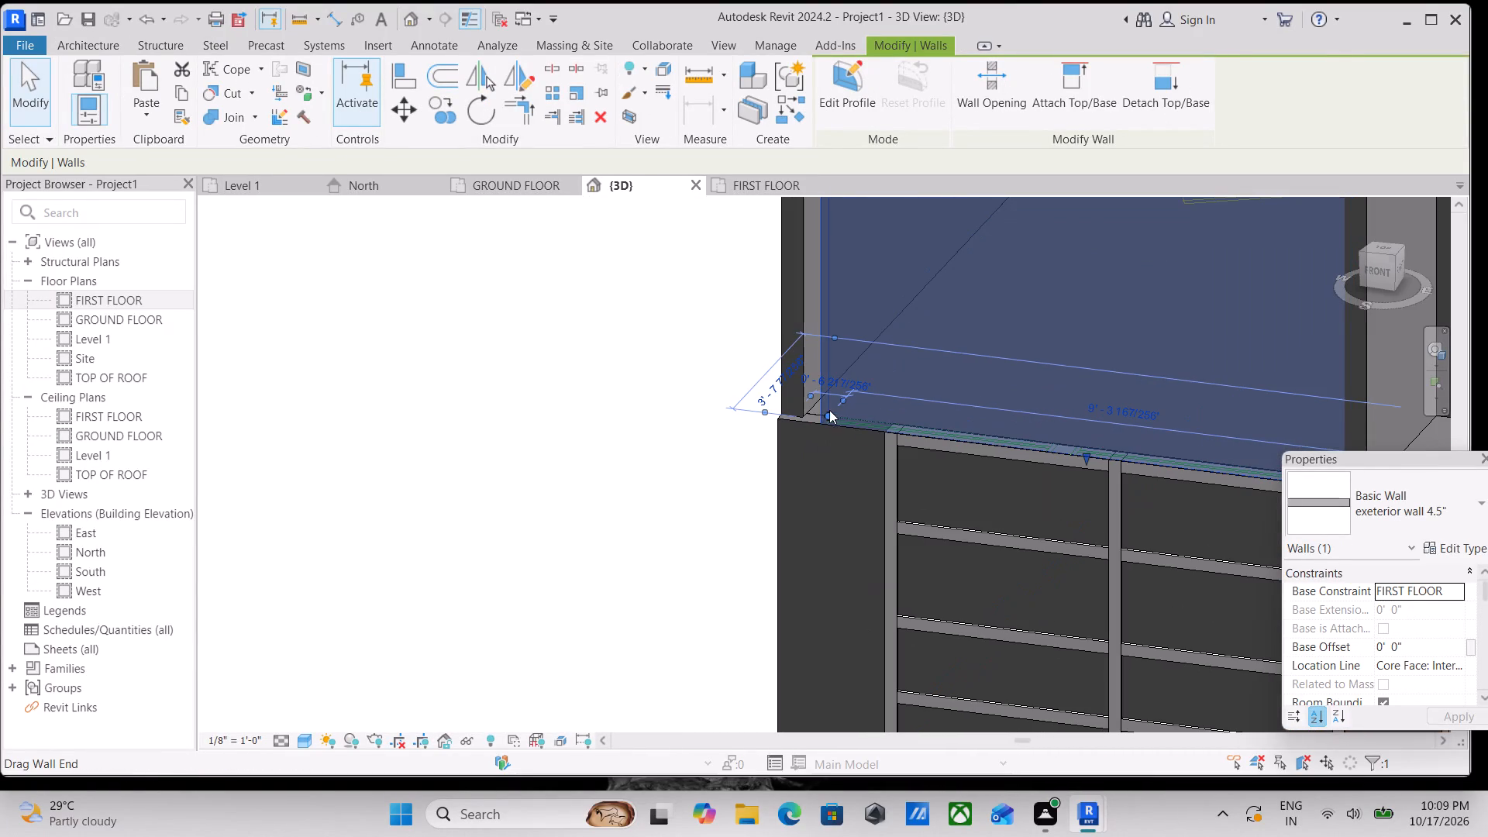
pyautogui.moveTo(829, 410); pyautogui.dragTo(809, 411)
pyautogui.scroll(-9, 811, 412)
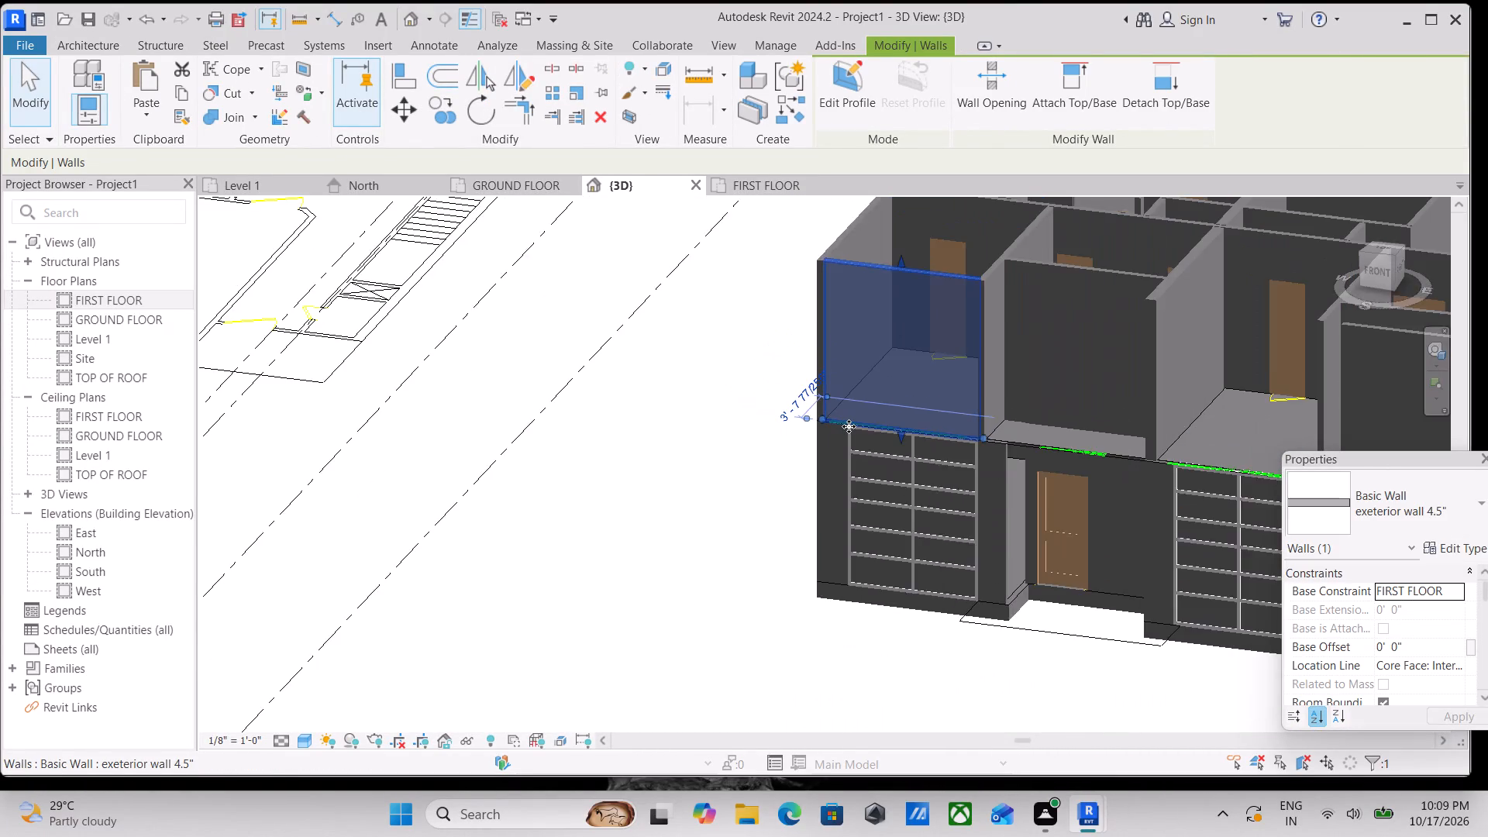
pyautogui.press('Escape')
# Stretch the inner end of the new front wall above the second unit's porch to the front end of the neighbouring bedroom partition.
pyautogui.scroll(-4, 849, 426)
pyautogui.moveTo(897, 440); pyautogui.dragTo(760, 414, button='middle')
pyautogui.scroll(4, 1018, 419)
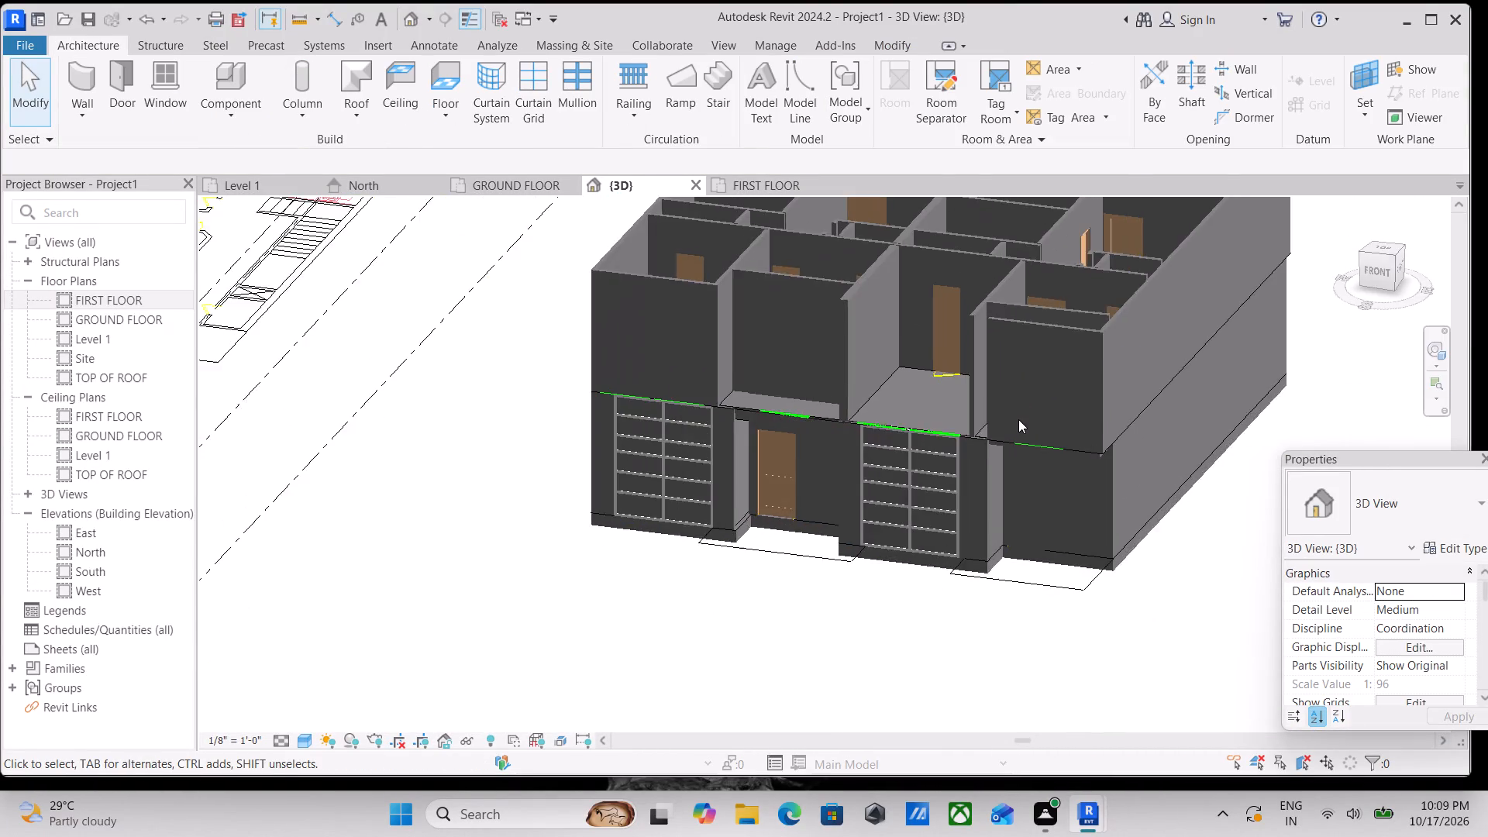
pyautogui.scroll(2, 1018, 419)
pyautogui.click(972, 419)
pyautogui.scroll(7, 971, 435)
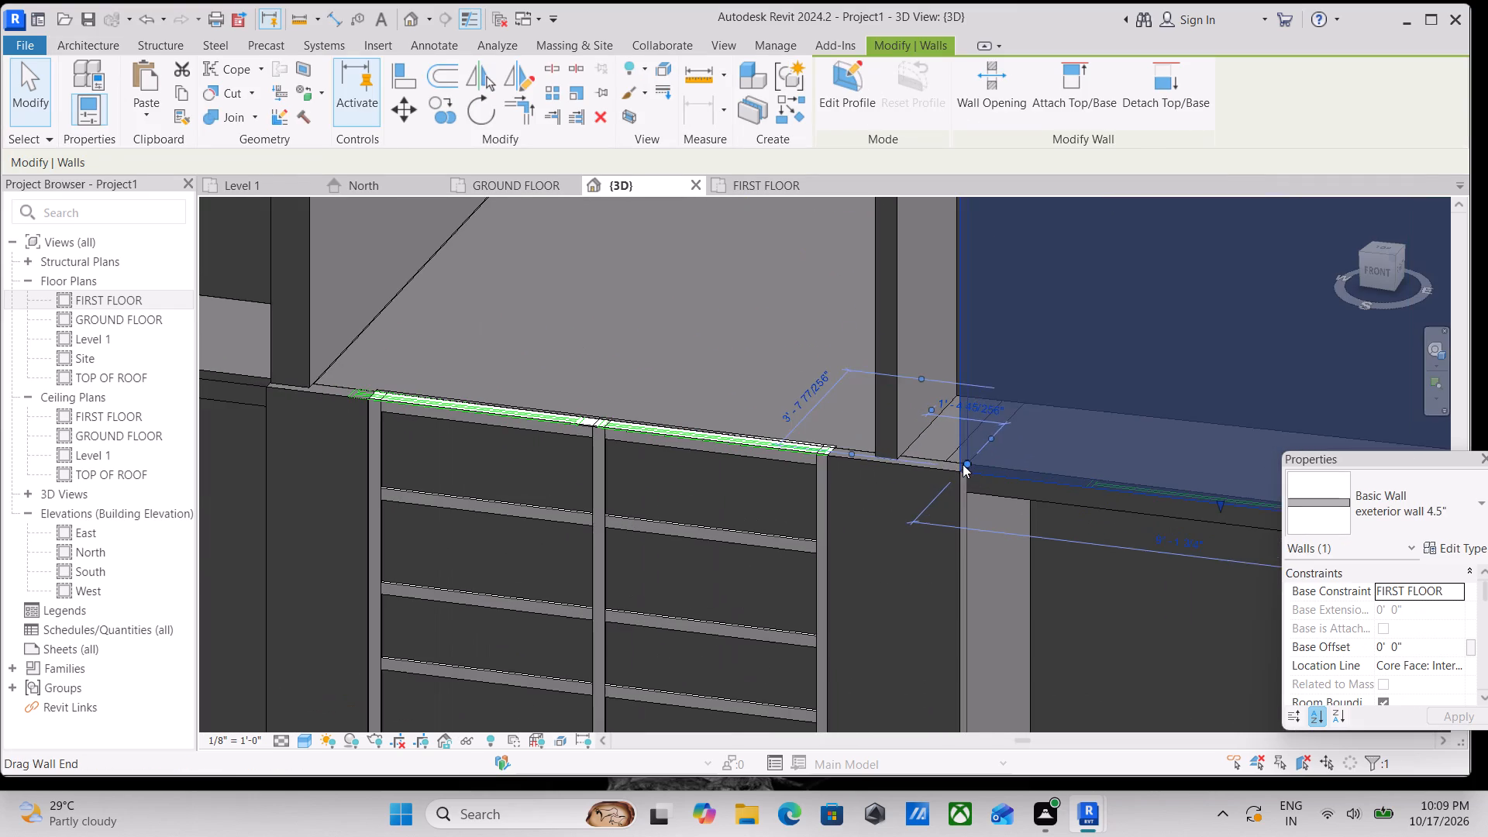
pyautogui.moveTo(963, 464); pyautogui.dragTo(897, 460)
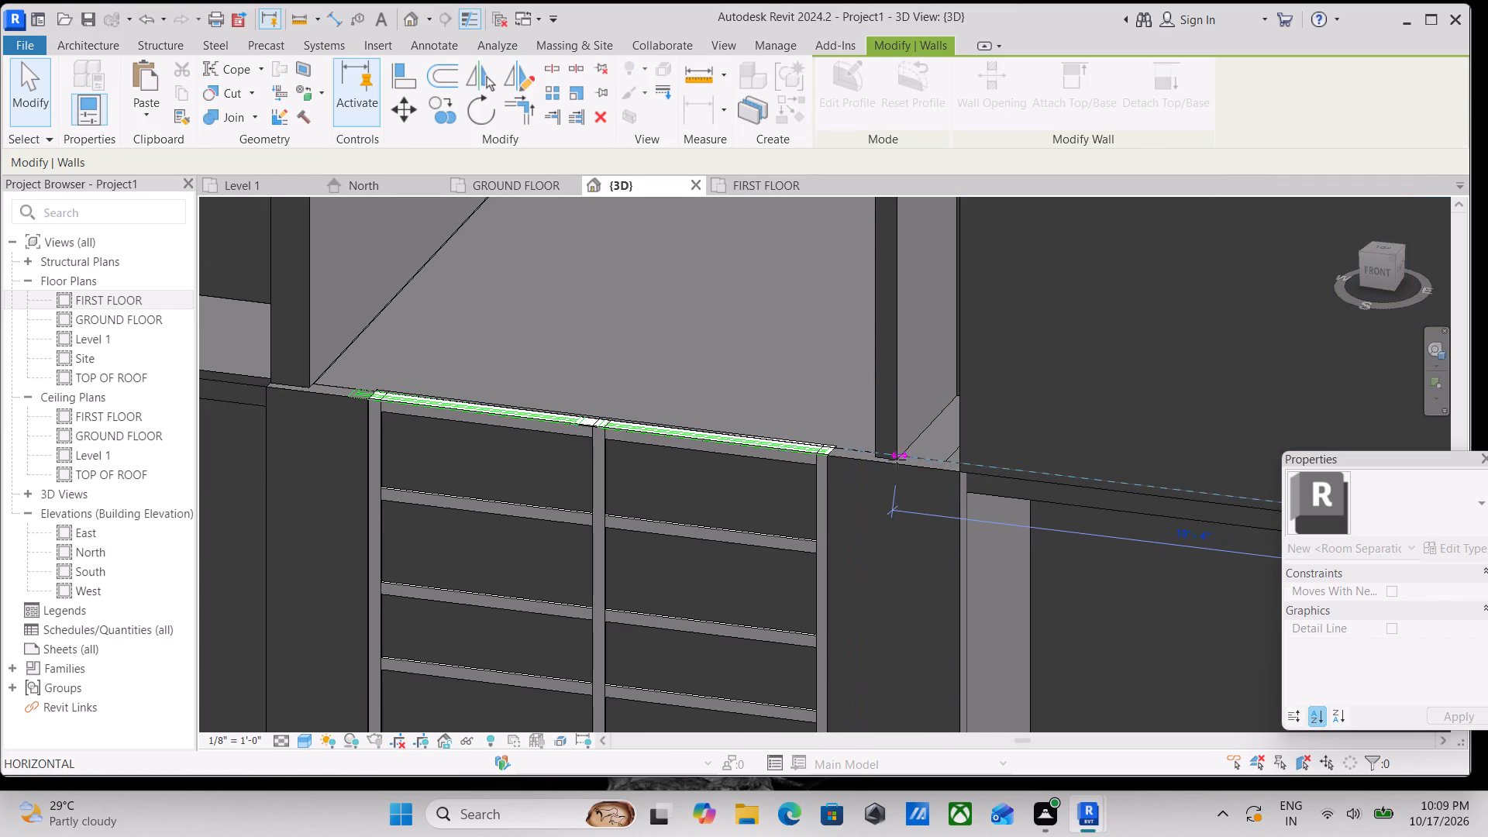
pyautogui.moveTo(897, 460); pyautogui.dragTo(897, 460)
pyautogui.moveTo(897, 460); pyautogui.dragTo(901, 462)
pyautogui.scroll(-9, 901, 462)
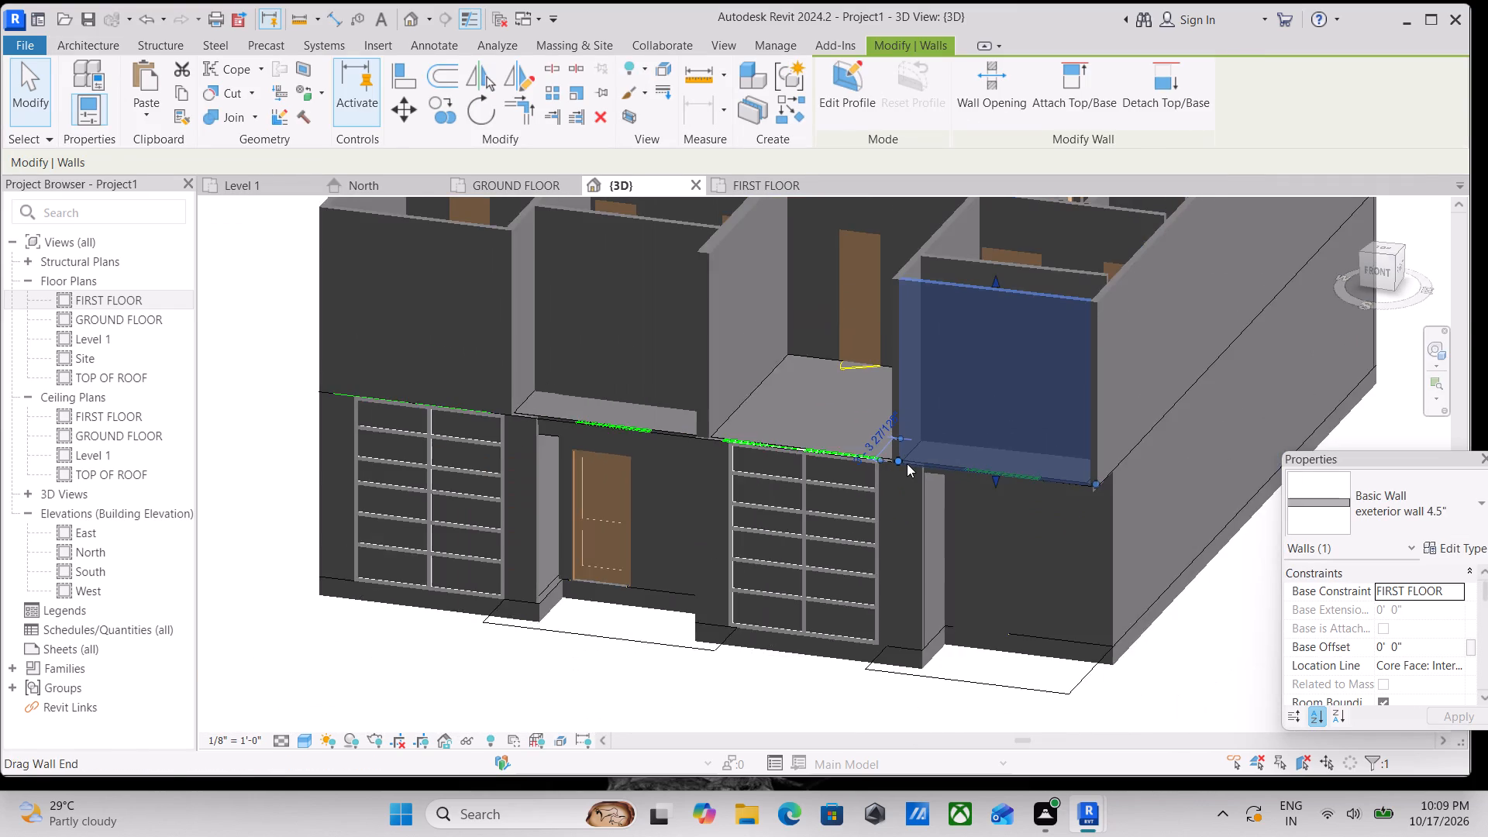
# Delete the recessed 4.5" exterior wall on the first floor behind the second unit's new front wall above the porch.
pyautogui.press('Escape')
pyautogui.scroll(-7, 907, 463)
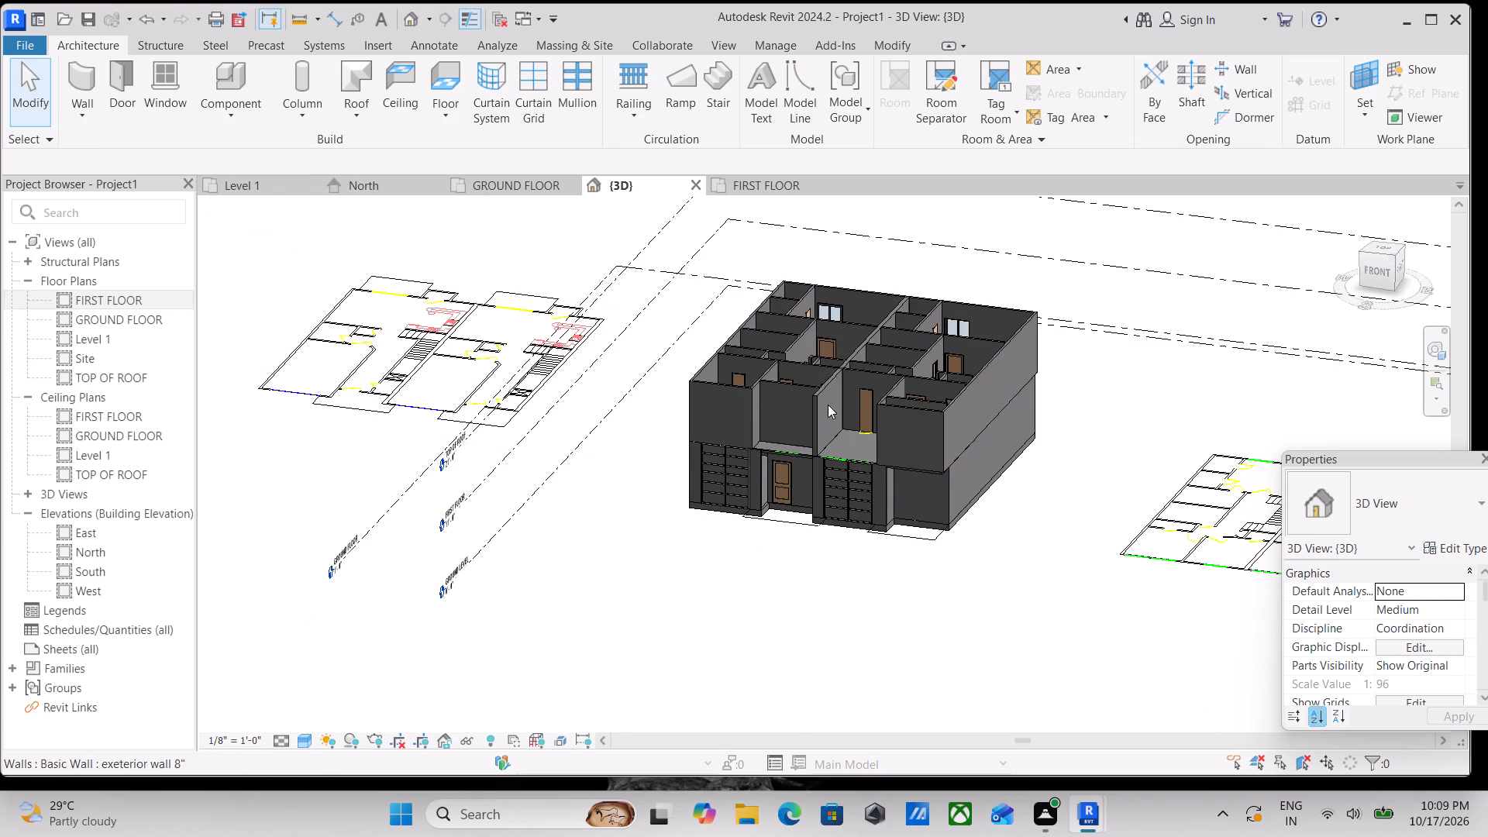
pyautogui.keyDown('shift'); pyautogui.moveTo(842, 393); pyautogui.dragTo(952, 649, button='middle'); pyautogui.keyUp('shift')
pyautogui.scroll(2, 924, 355)
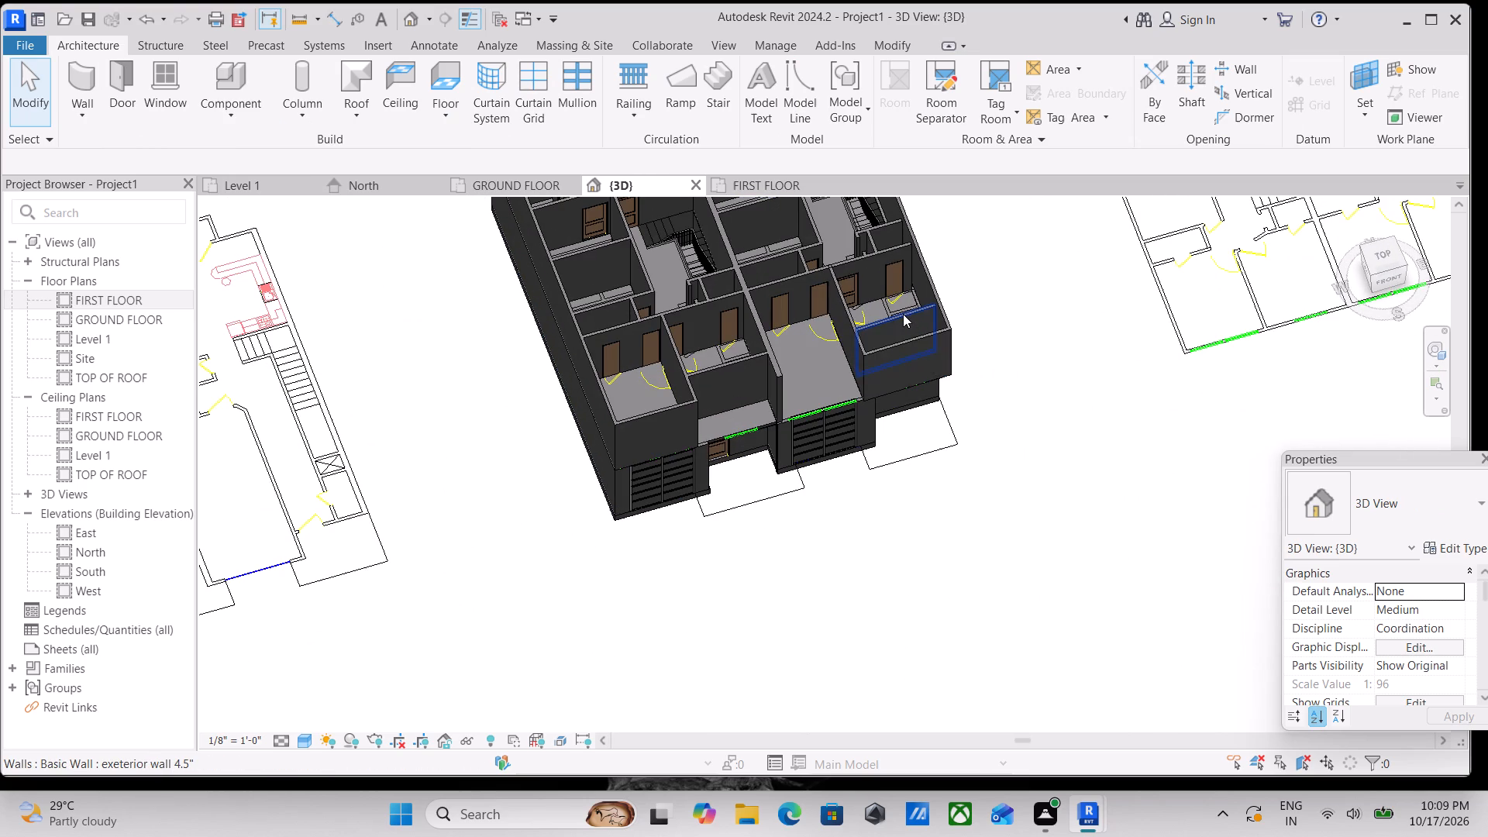
pyautogui.click(903, 313)
pyautogui.scroll(4, 901, 319)
pyautogui.press('Escape')
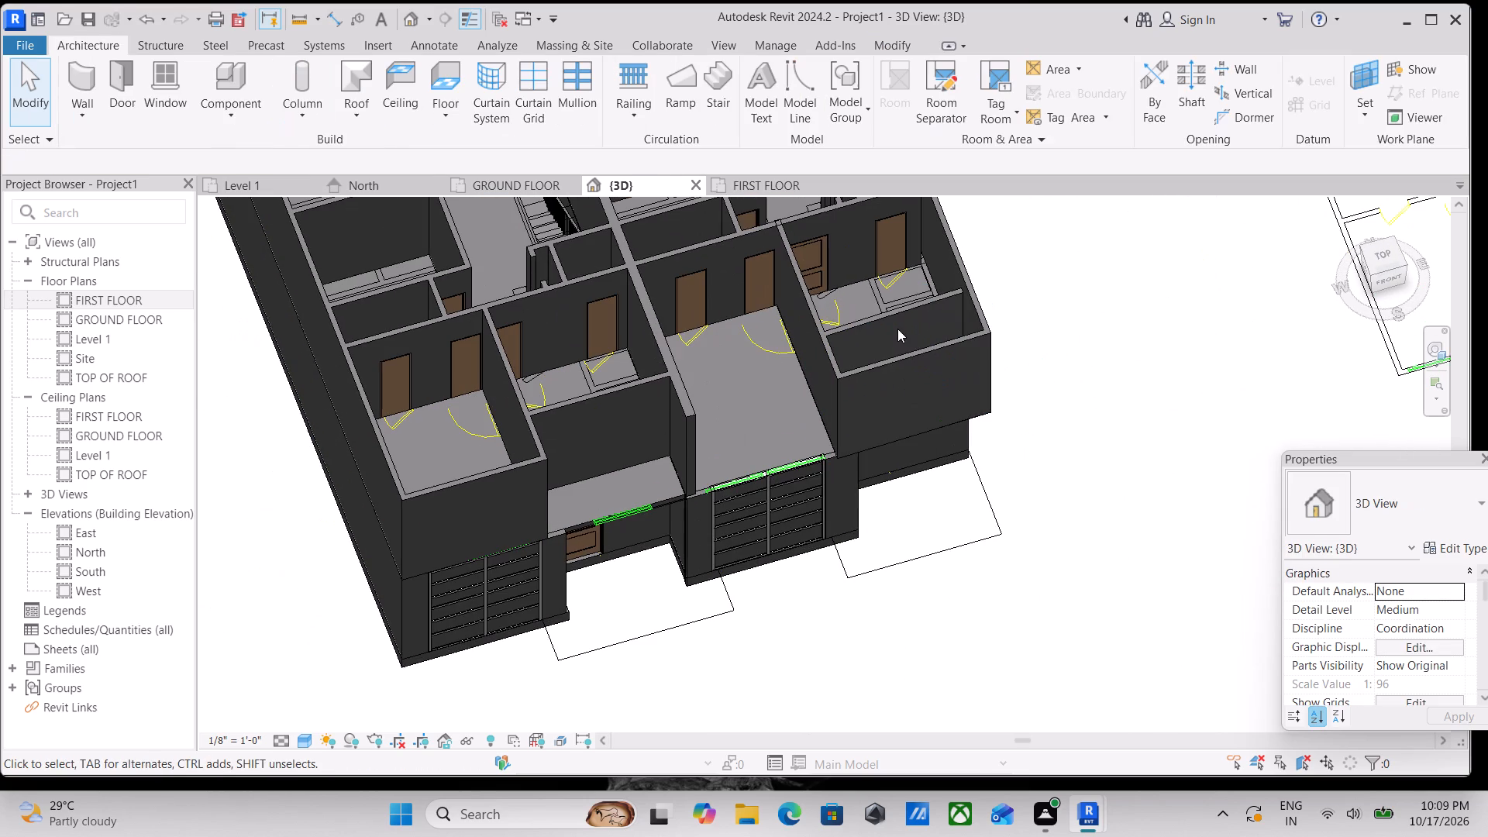
pyautogui.click(870, 320)
pyautogui.rightClick(870, 320)
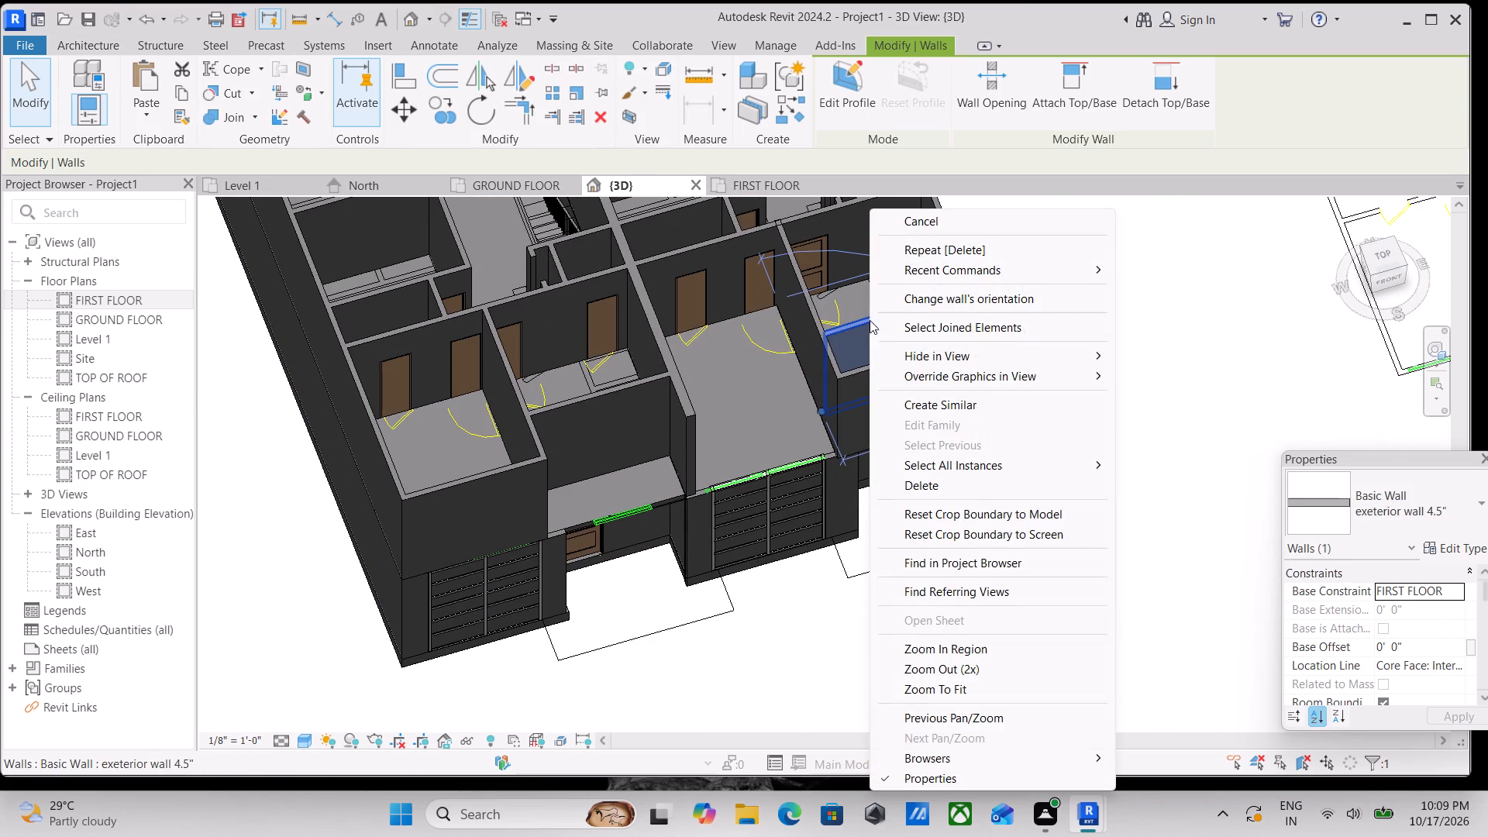
pyautogui.click(942, 479)
# Stretch the front end of the 8" wall between the two units to the outer face of the garage front wall below.
pyautogui.scroll(-4, 902, 431)
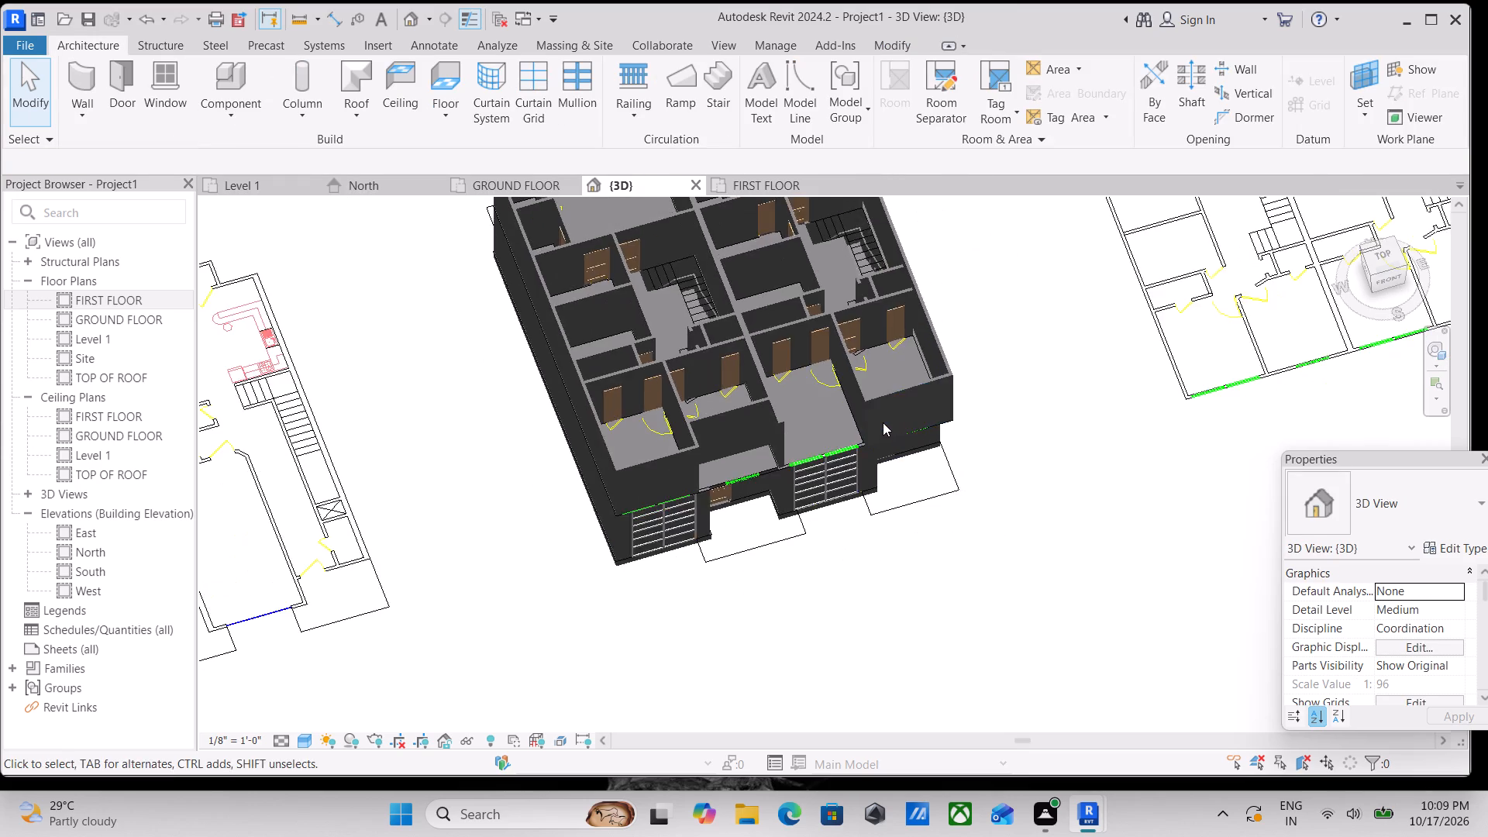
pyautogui.scroll(-2, 873, 426)
pyautogui.scroll(7, 785, 437)
pyautogui.scroll(8, 849, 460)
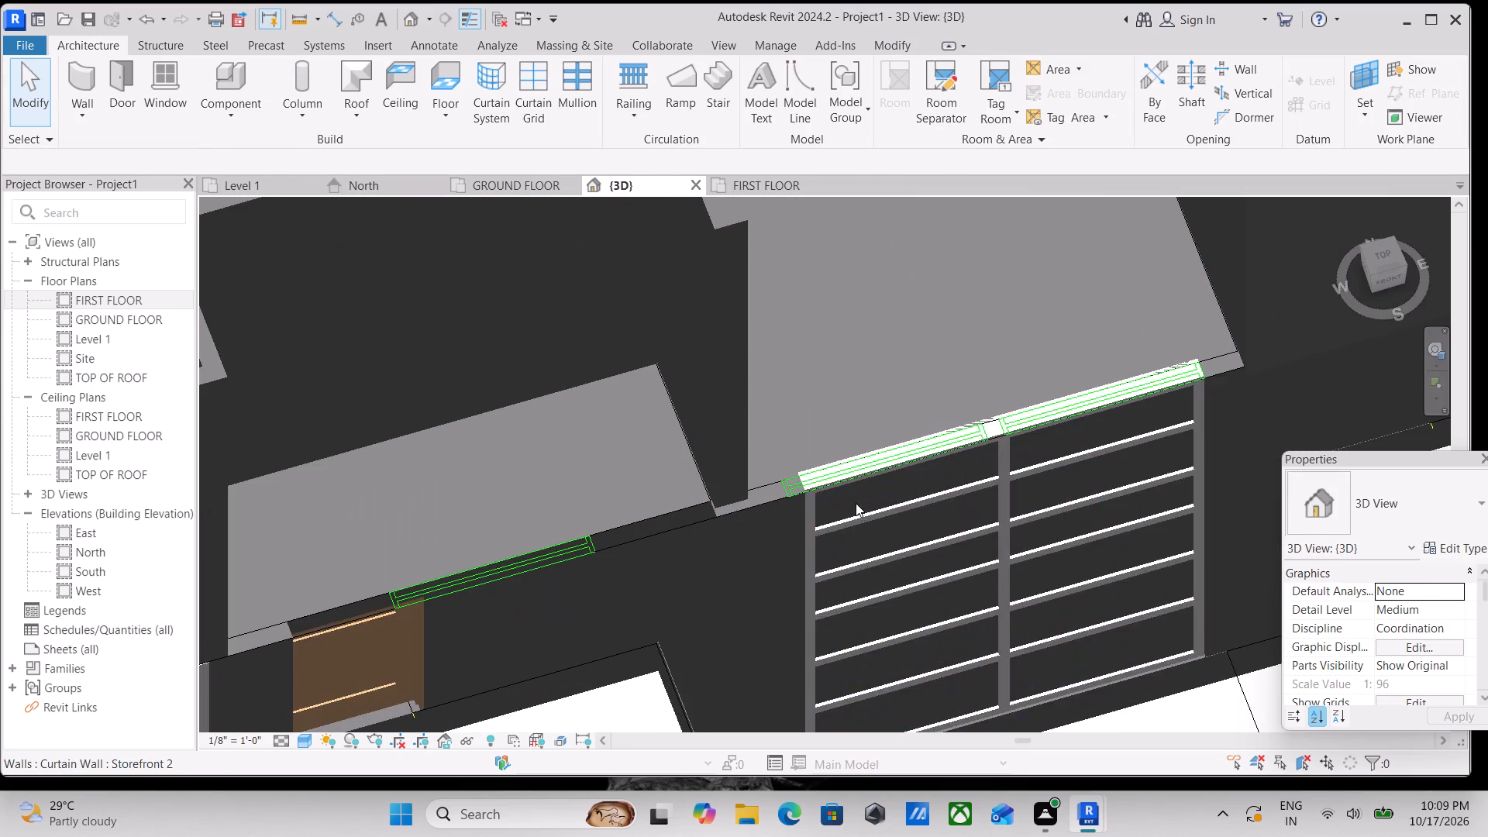
pyautogui.click(717, 480)
pyautogui.scroll(6, 742, 537)
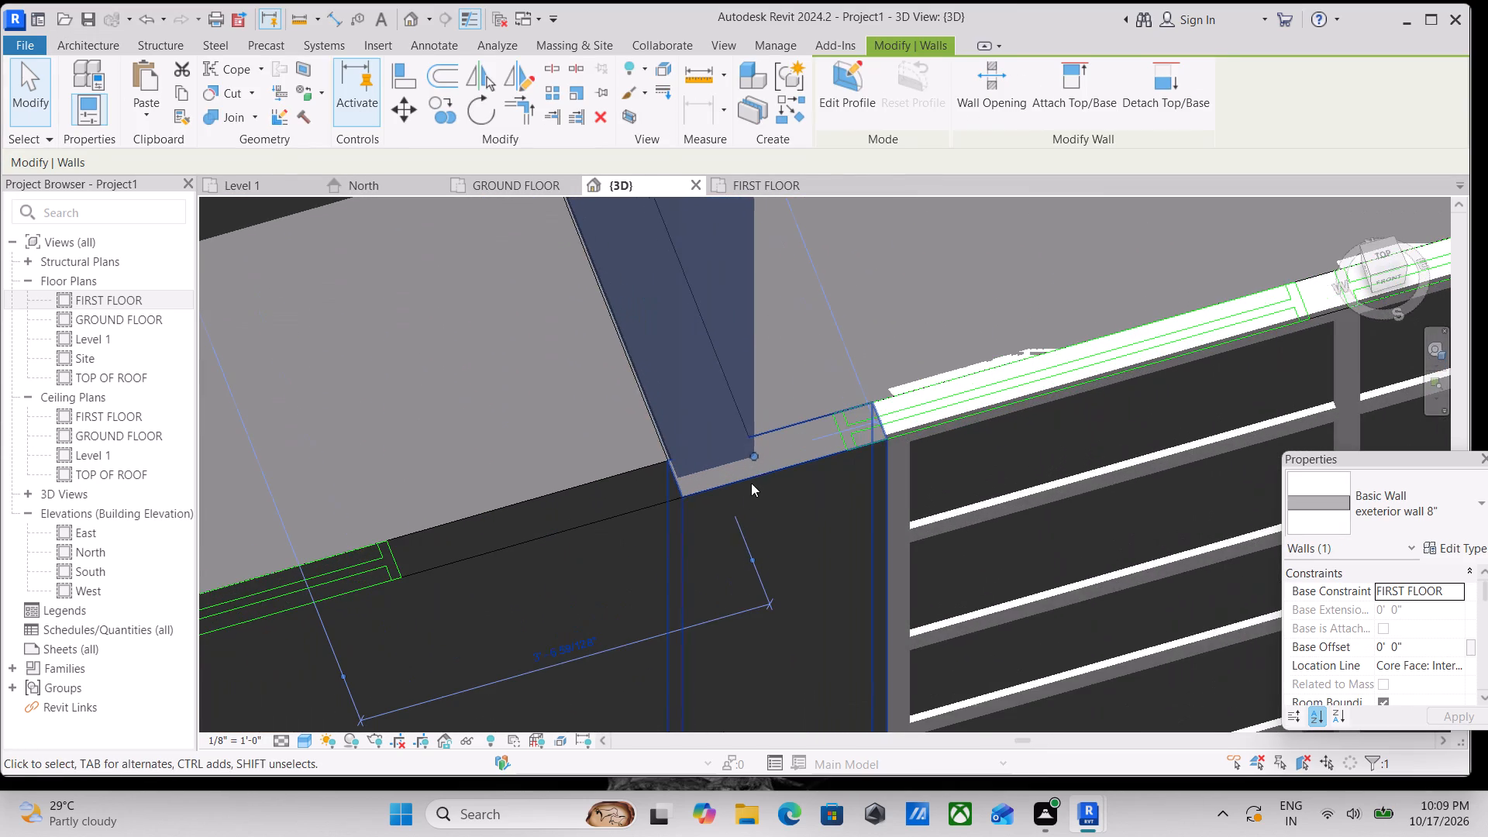
pyautogui.moveTo(753, 457); pyautogui.dragTo(760, 469)
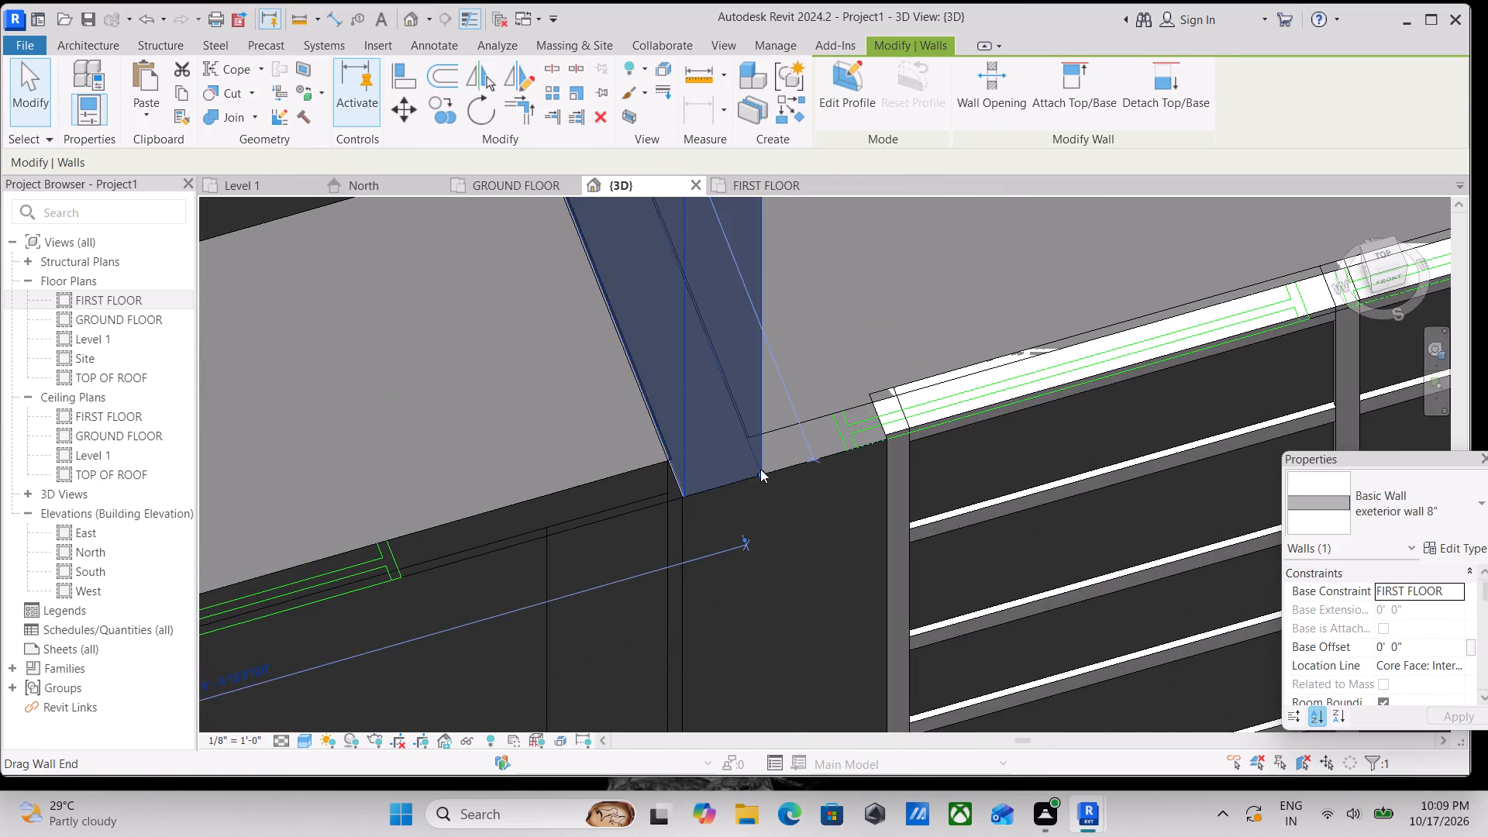
pyautogui.scroll(-4, 760, 469)
pyautogui.press('Escape')
pyautogui.scroll(-9, 760, 469)
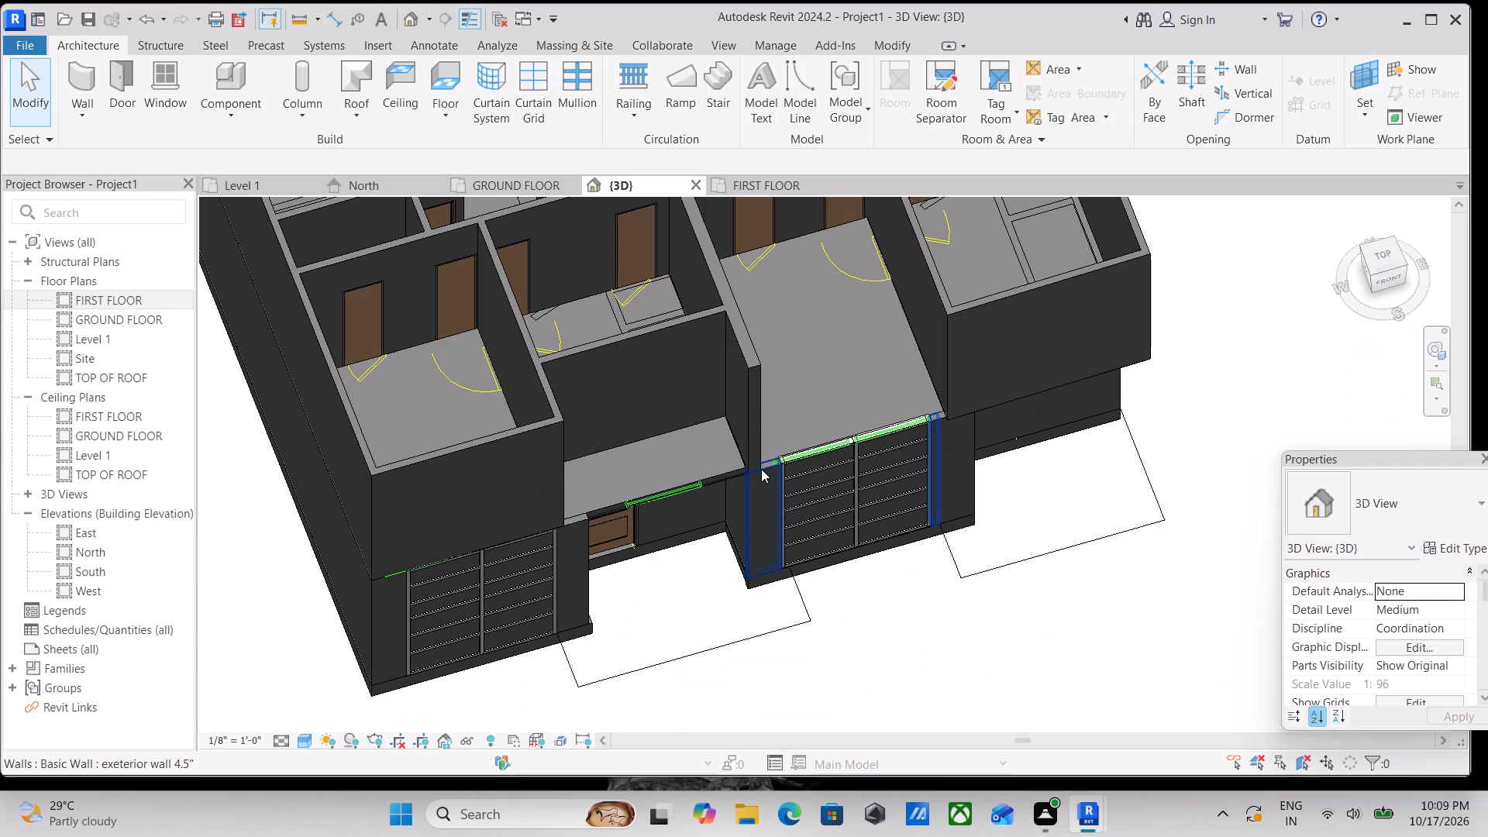
# Inspect the stairs and handrails of both units from above.
pyautogui.scroll(-2, 853, 200)
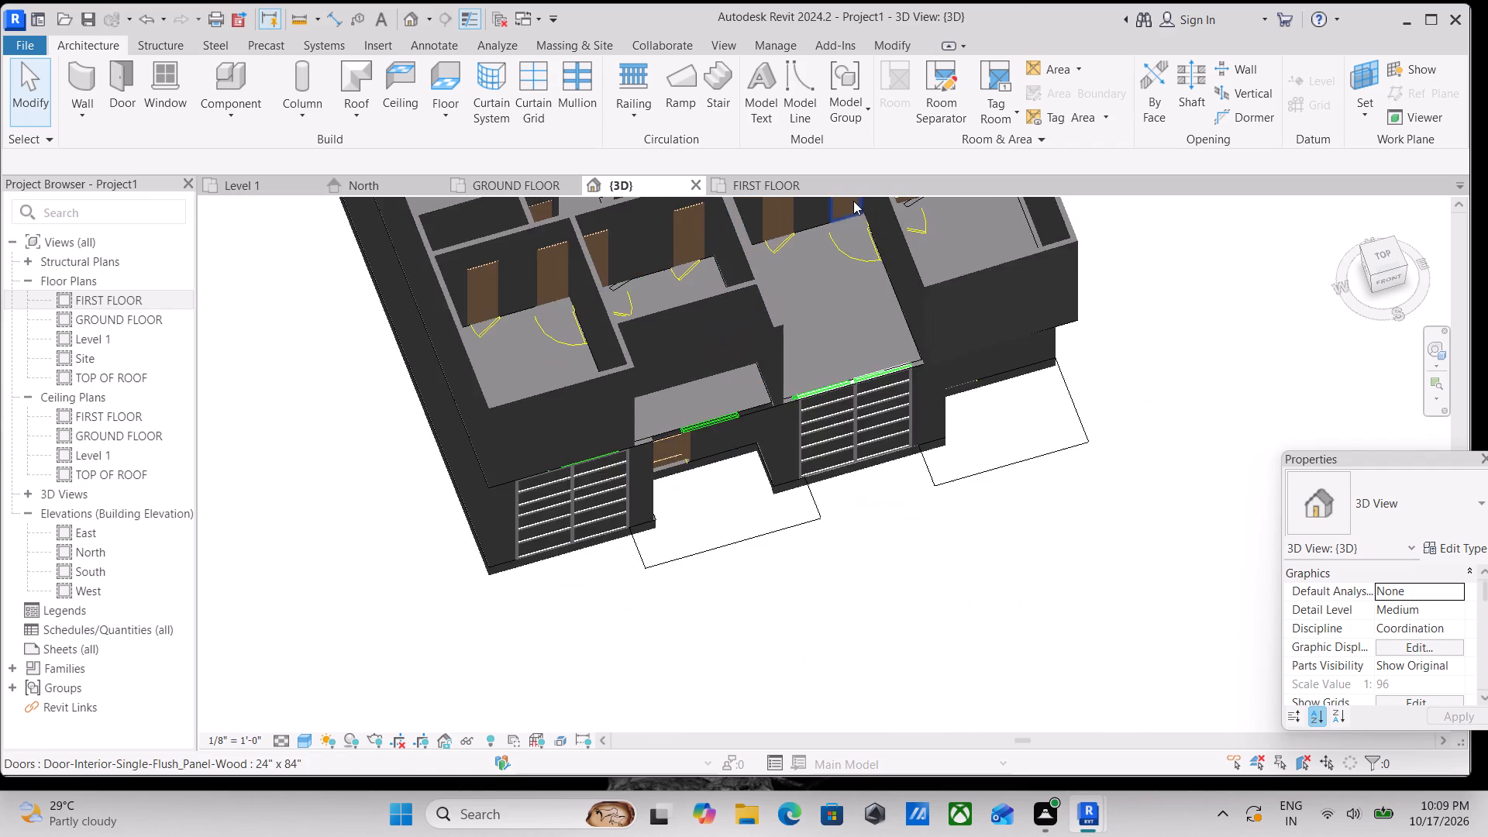
pyautogui.scroll(-1, 853, 201)
pyautogui.moveTo(853, 201); pyautogui.dragTo(861, 487, button='middle')
pyautogui.scroll(2, 679, 387)
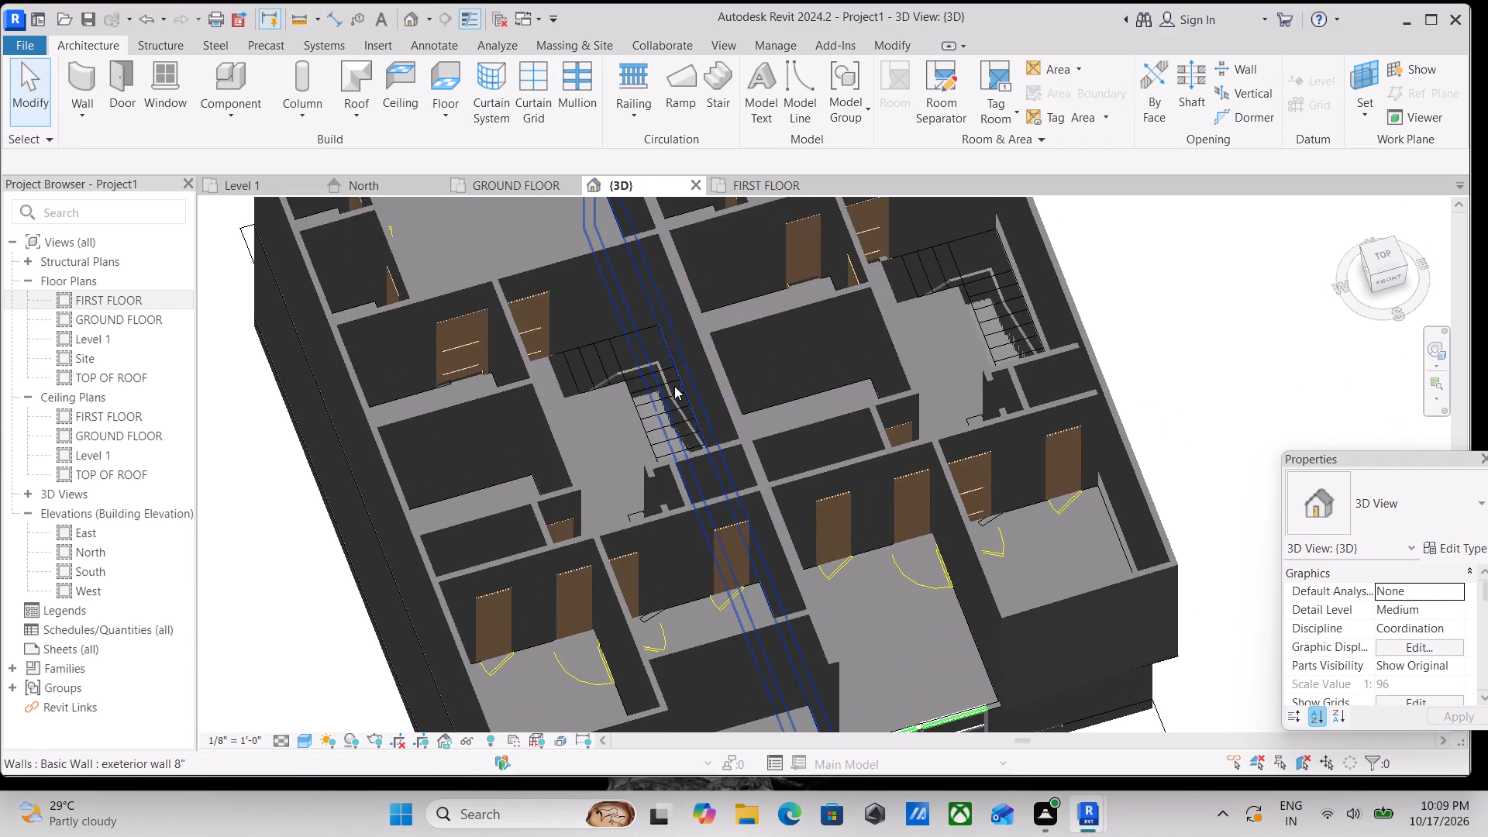
pyautogui.scroll(2, 609, 381)
pyautogui.click(640, 367)
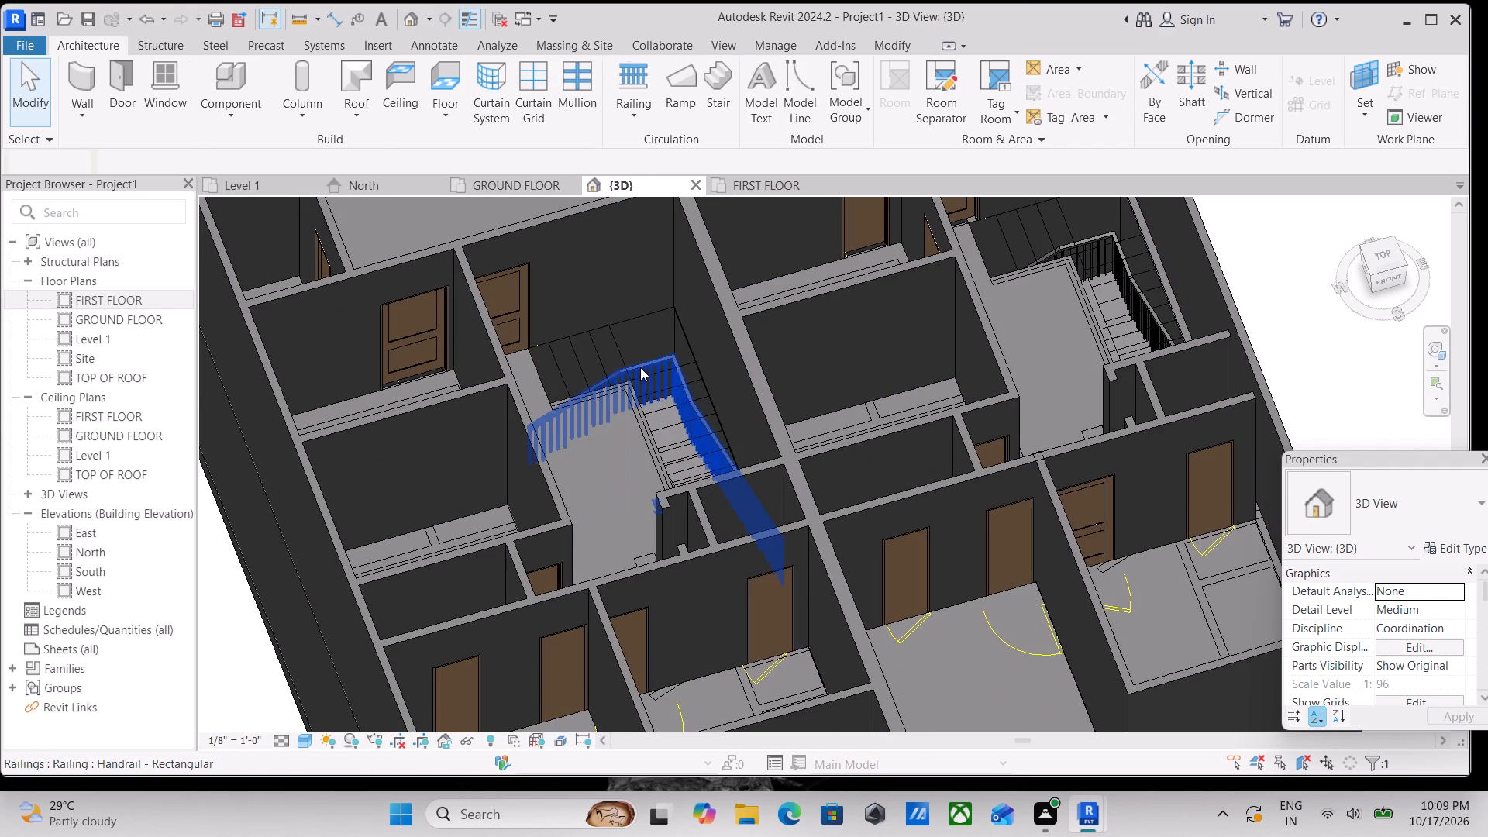
pyautogui.scroll(-3, 649, 358)
pyautogui.scroll(-2, 789, 323)
pyautogui.moveTo(789, 323); pyautogui.dragTo(587, 369, button='middle')
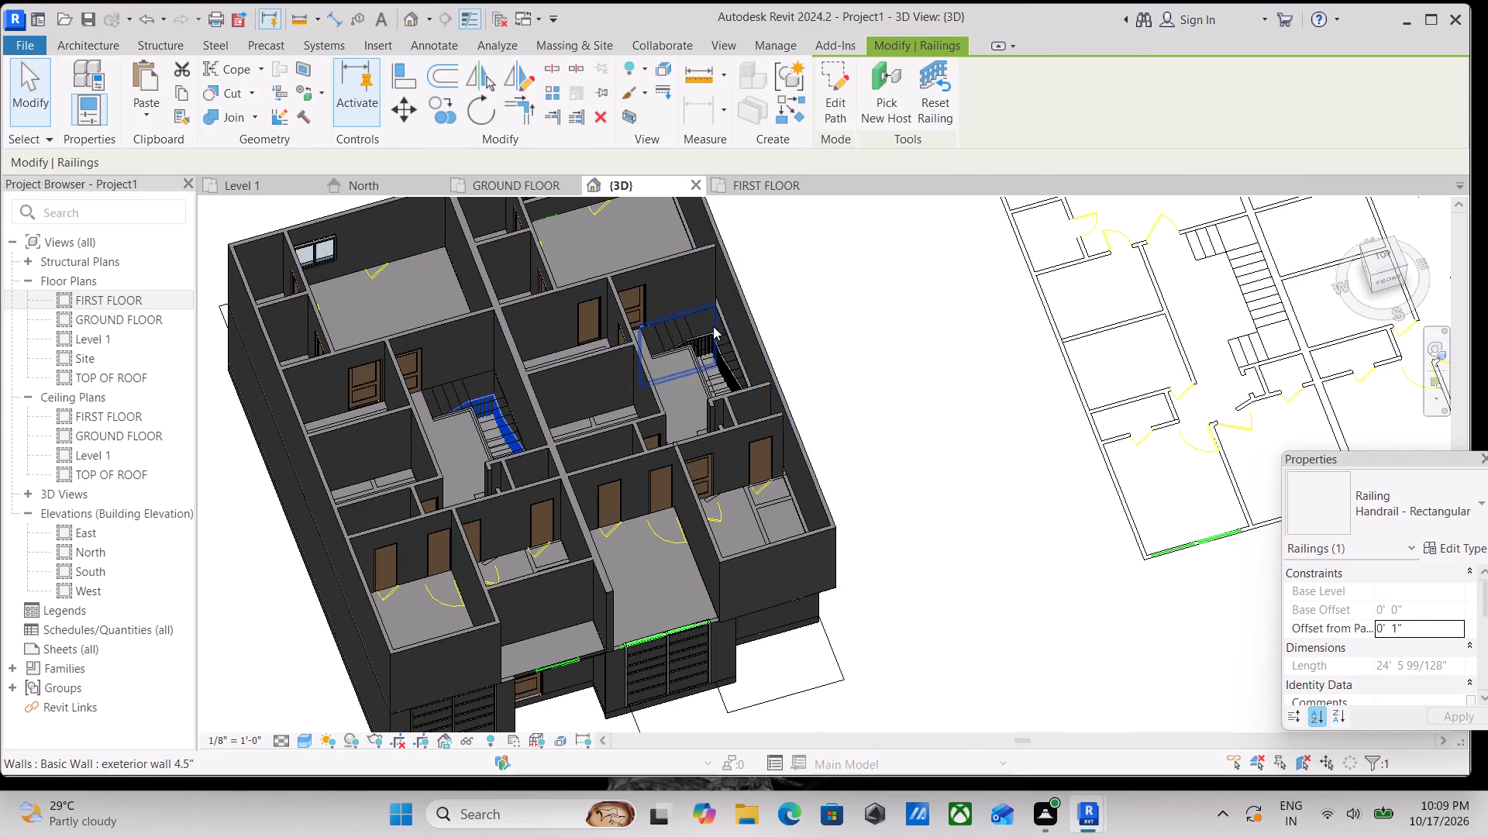
pyautogui.scroll(2, 712, 332)
pyautogui.scroll(-1, 701, 332)
pyautogui.moveTo(701, 332); pyautogui.dragTo(717, 340, button='middle')
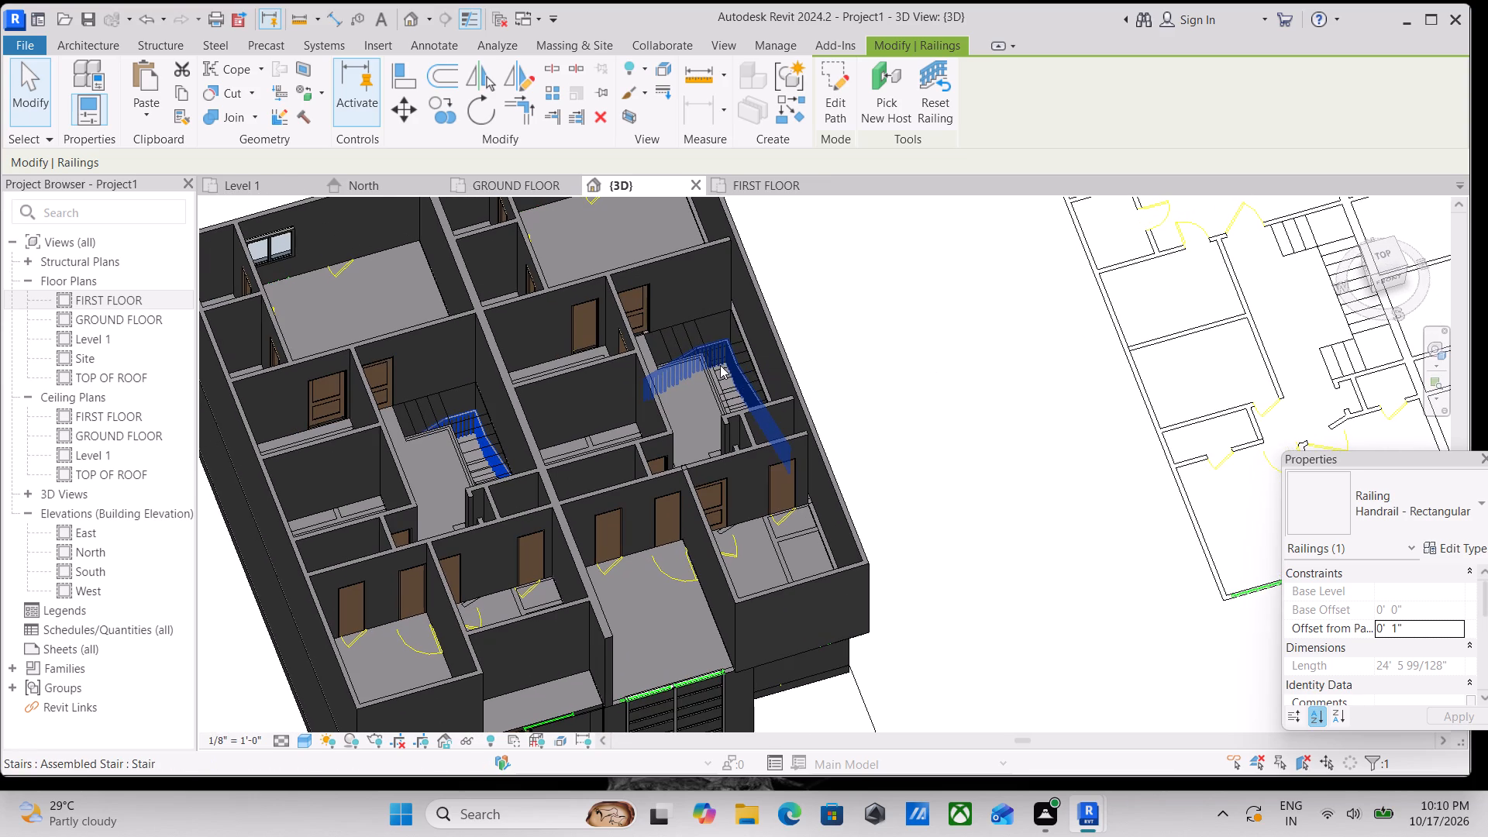
pyautogui.click(722, 369)
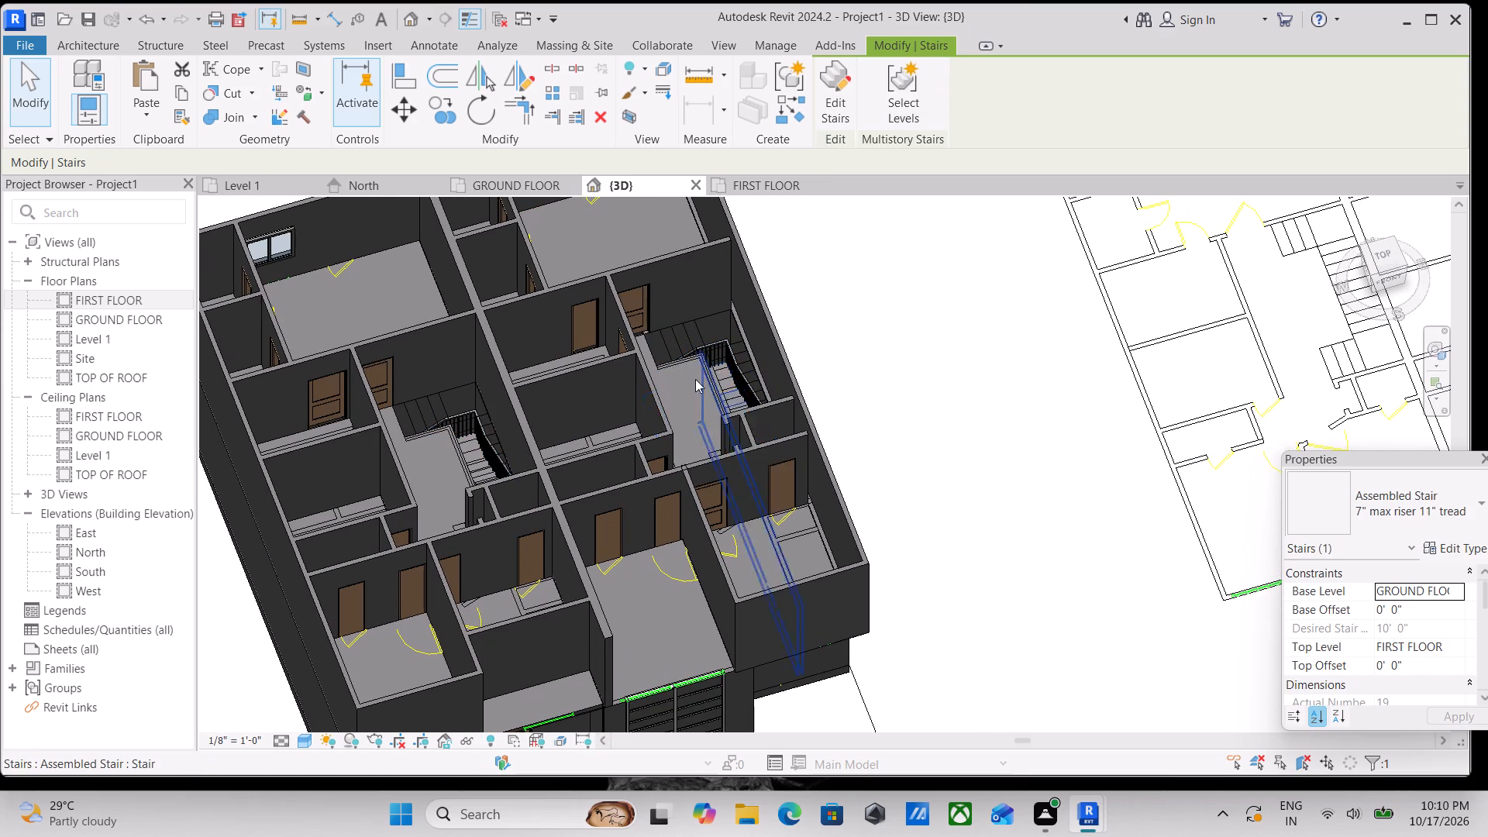
pyautogui.scroll(3, 659, 393)
pyautogui.scroll(-3, 598, 363)
pyautogui.scroll(2, 438, 432)
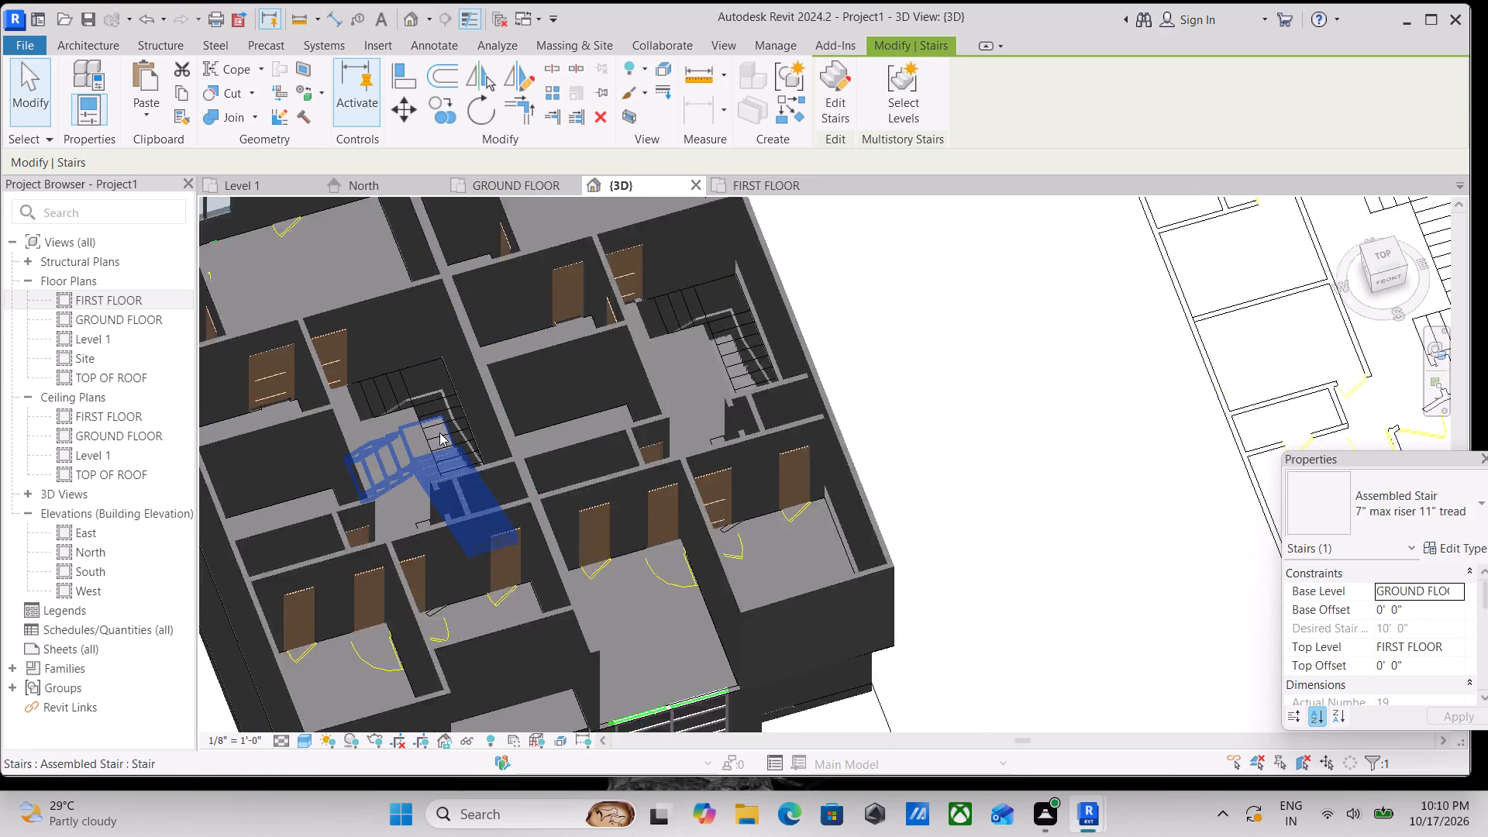
pyautogui.scroll(4, 439, 432)
pyautogui.scroll(-4, 501, 429)
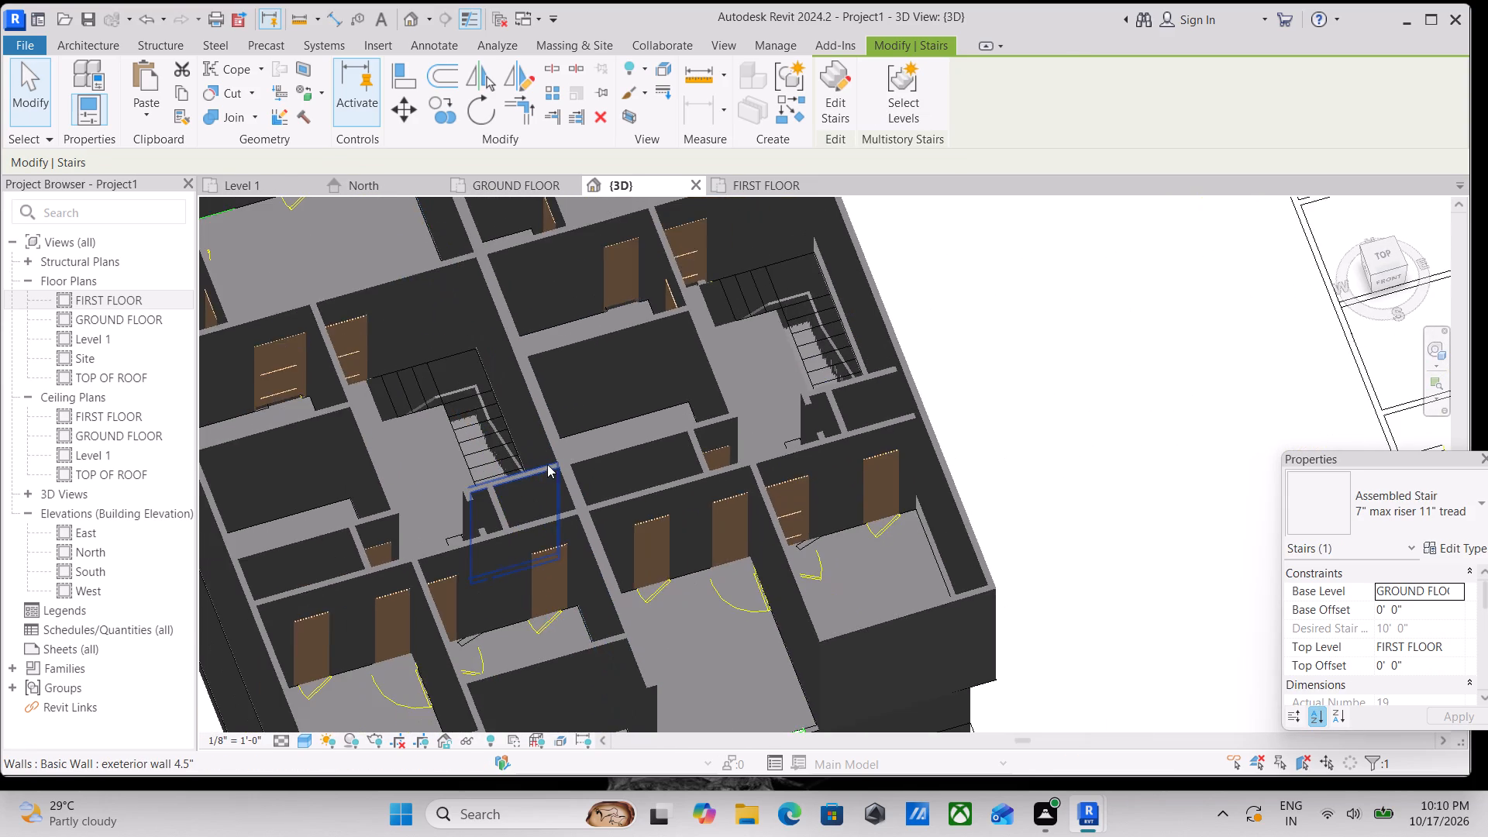
pyautogui.scroll(-3, 546, 472)
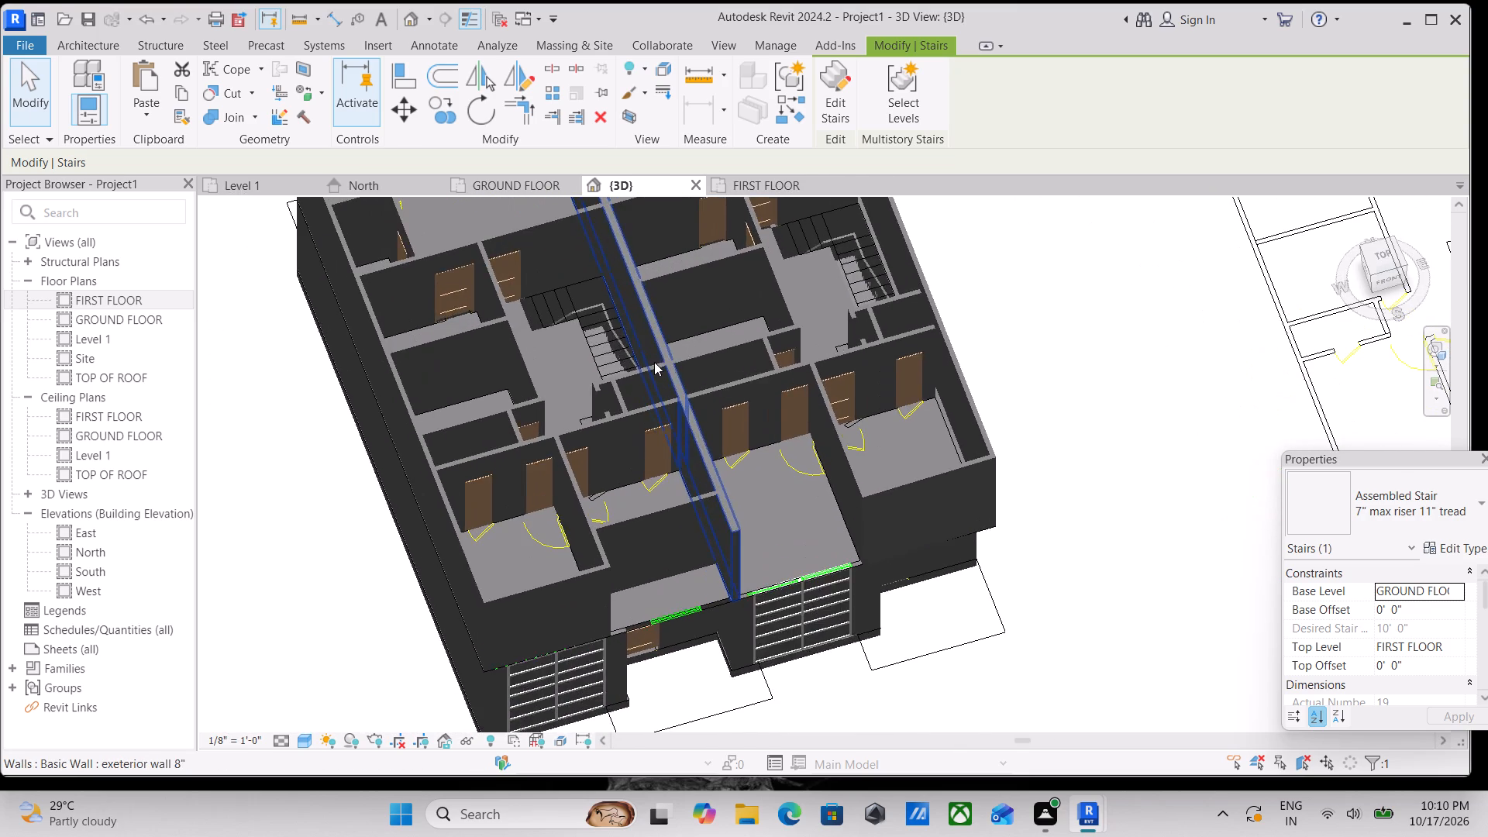
# Examine the building's side and front from several angles, checking the first-floor walls above the garages and porches.
pyautogui.scroll(-1, 649, 377)
pyautogui.keyDown('shift'); pyautogui.moveTo(649, 377); pyautogui.dragTo(779, 275, button='middle'); pyautogui.keyUp('shift')
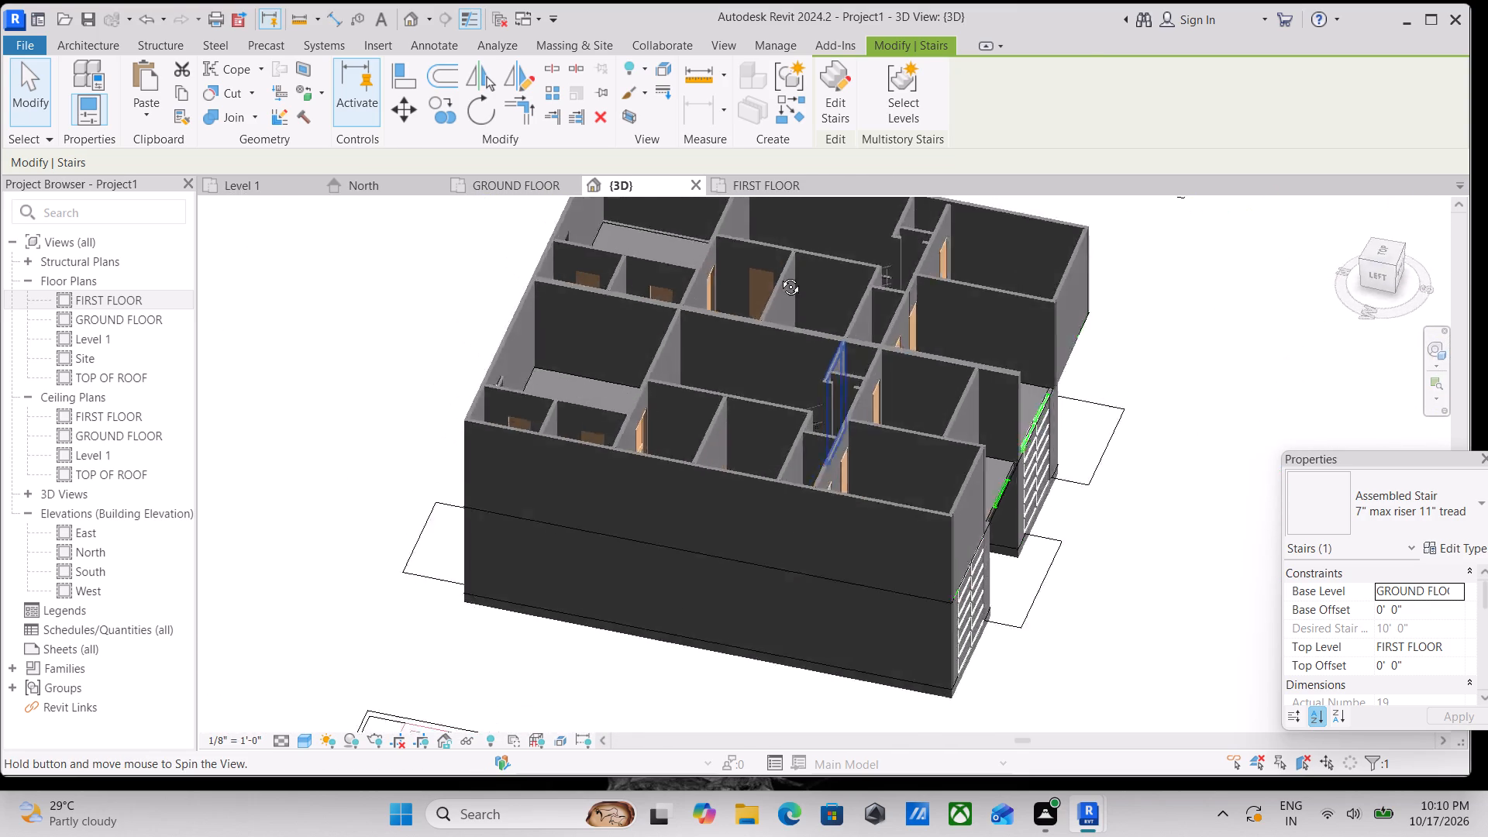
pyautogui.keyDown('shift'); pyautogui.moveTo(779, 275); pyautogui.dragTo(771, 118, button='middle'); pyautogui.keyUp('shift')
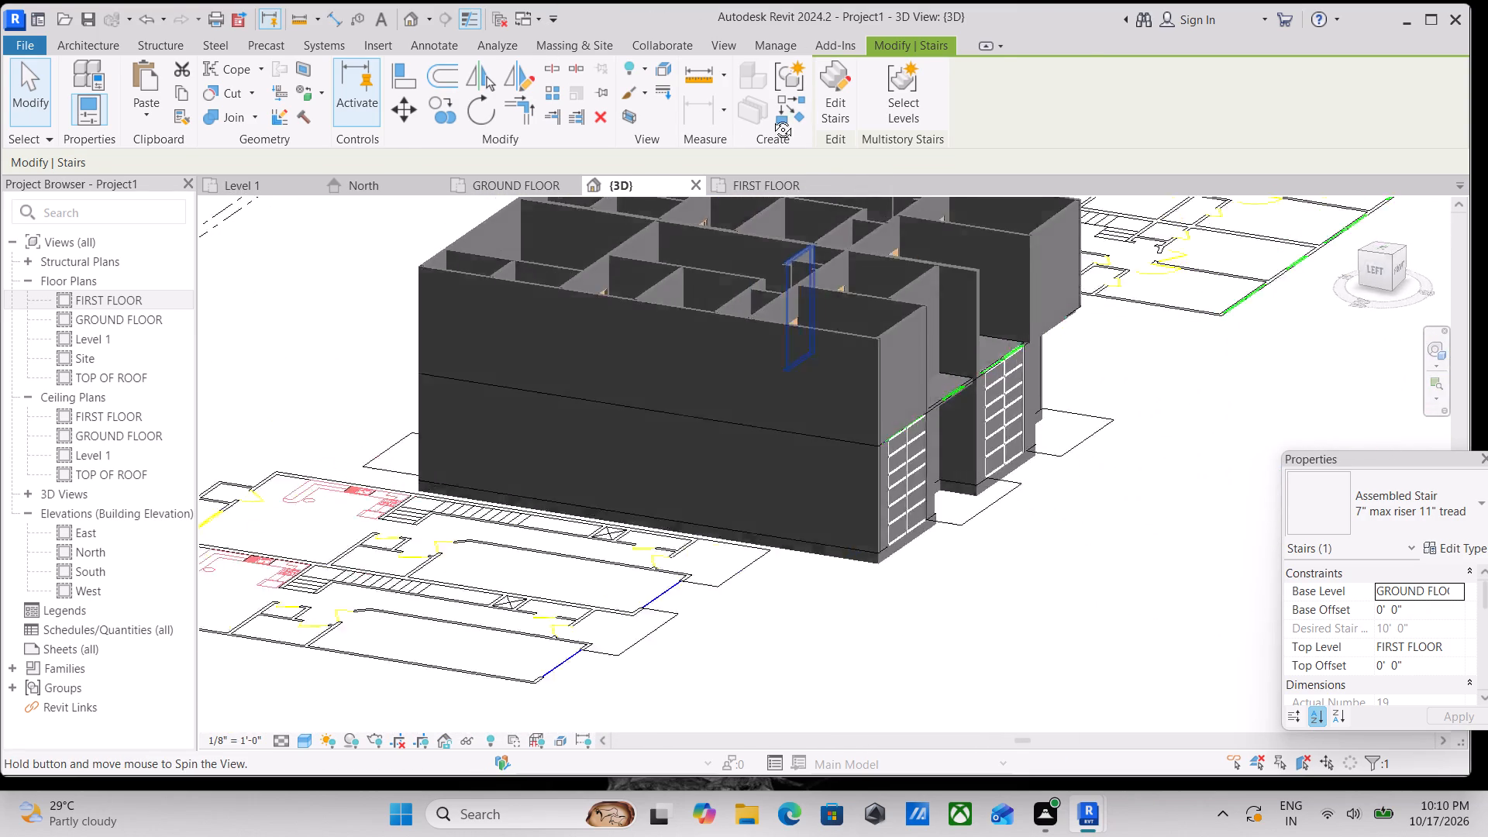
pyautogui.keyDown('shift'); pyautogui.moveTo(771, 118); pyautogui.dragTo(598, 162, button='middle'); pyautogui.keyUp('shift')
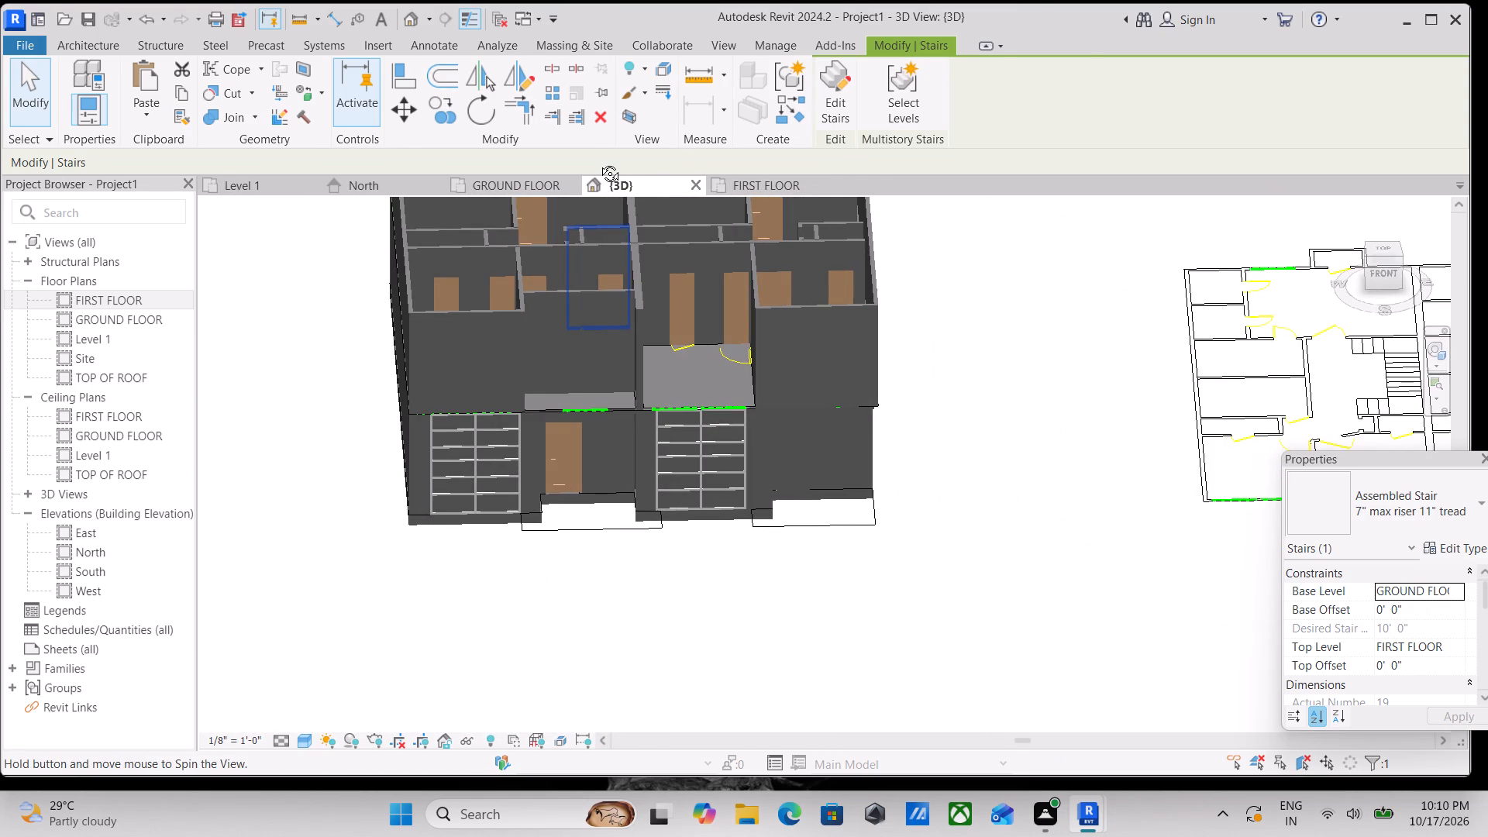
pyautogui.keyDown('shift'); pyautogui.moveTo(598, 162); pyautogui.dragTo(571, 126, button='middle'); pyautogui.keyUp('shift')
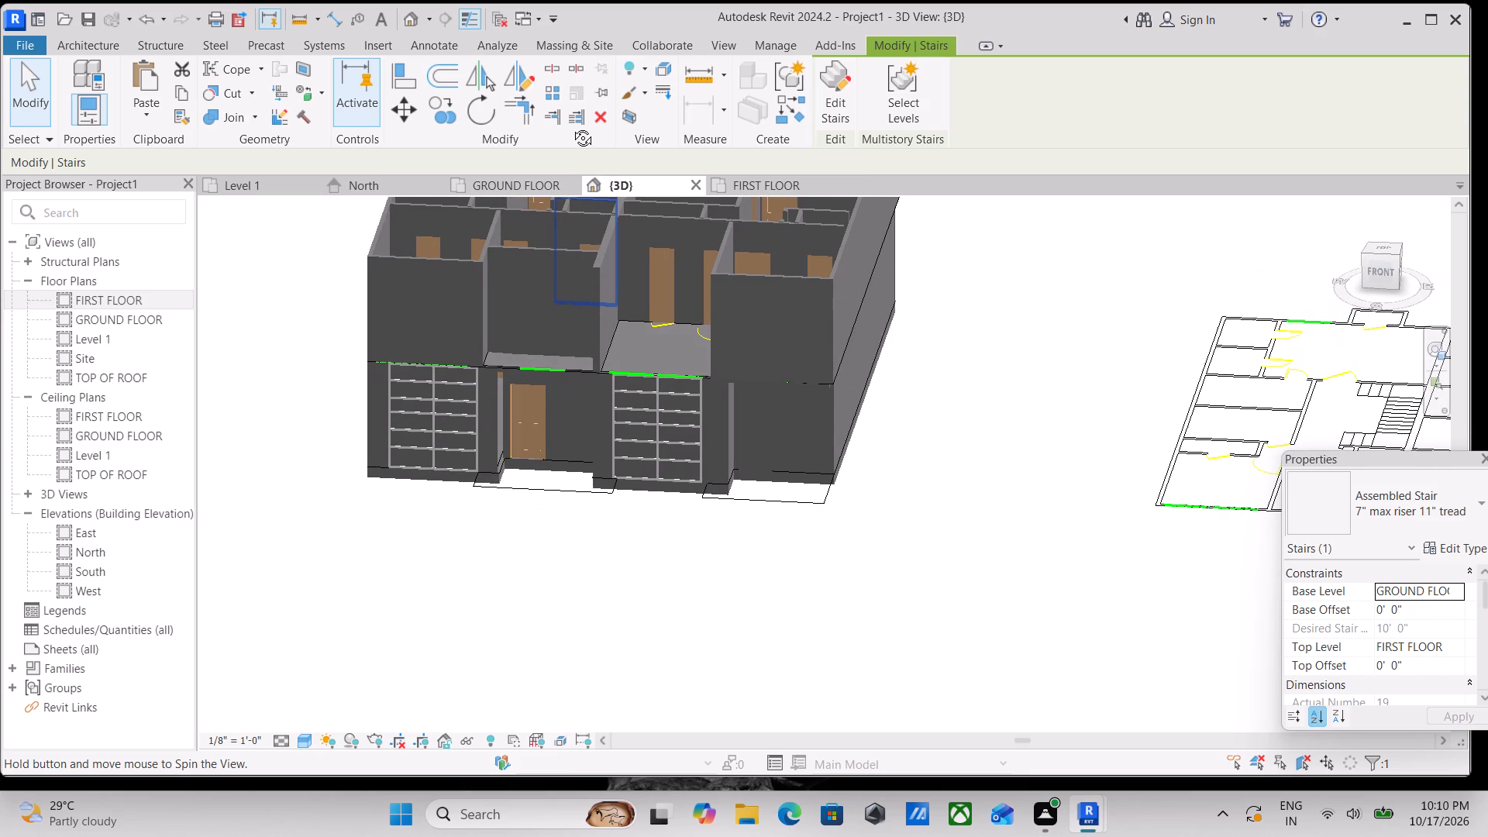
pyautogui.keyDown('shift'); pyautogui.moveTo(571, 126); pyautogui.dragTo(580, 132, button='middle'); pyautogui.keyUp('shift')
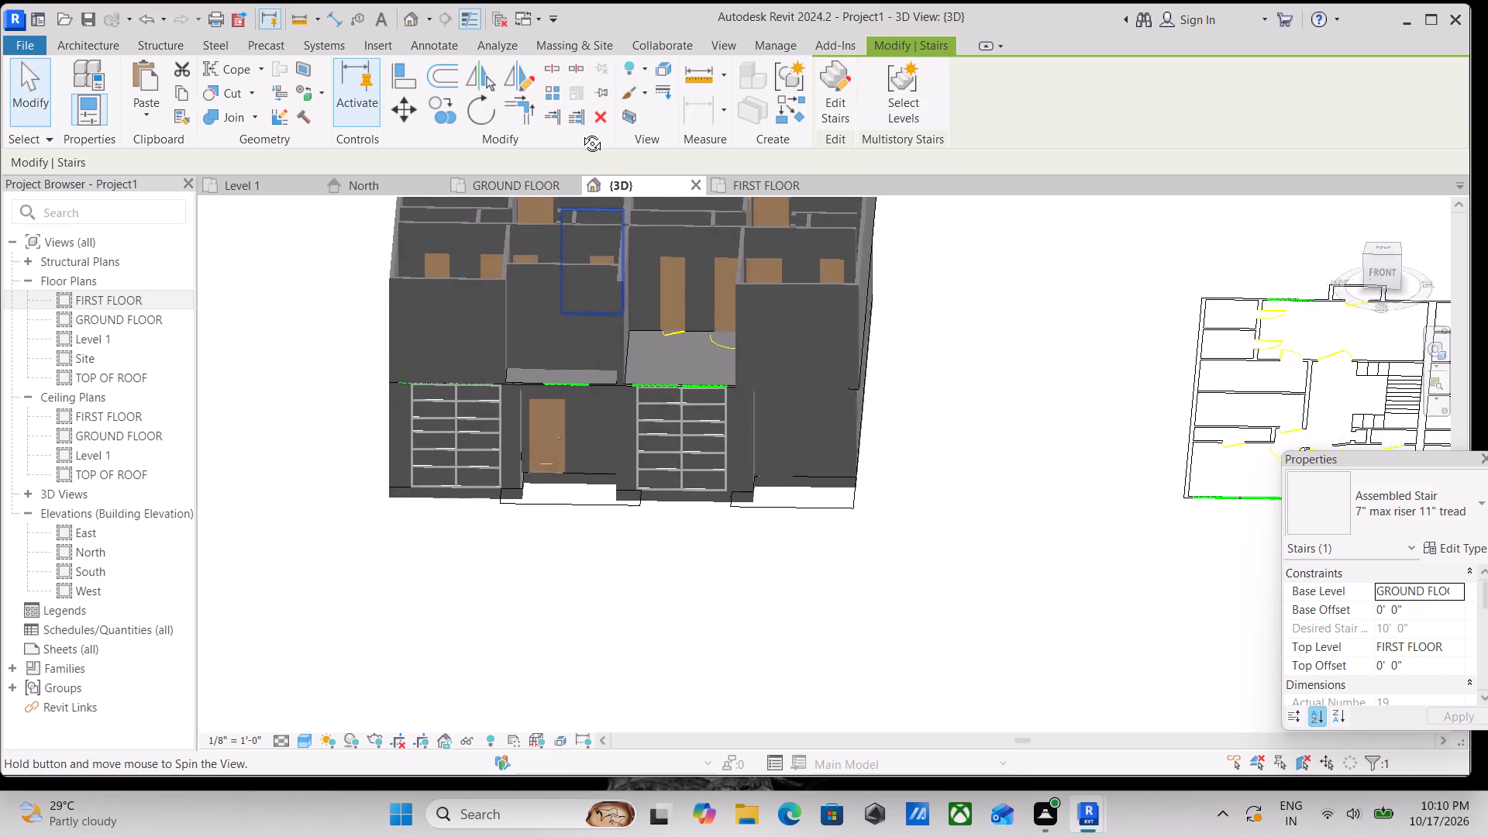
pyautogui.keyDown('shift'); pyautogui.moveTo(580, 132); pyautogui.dragTo(599, 155, button='middle'); pyautogui.keyUp('shift')
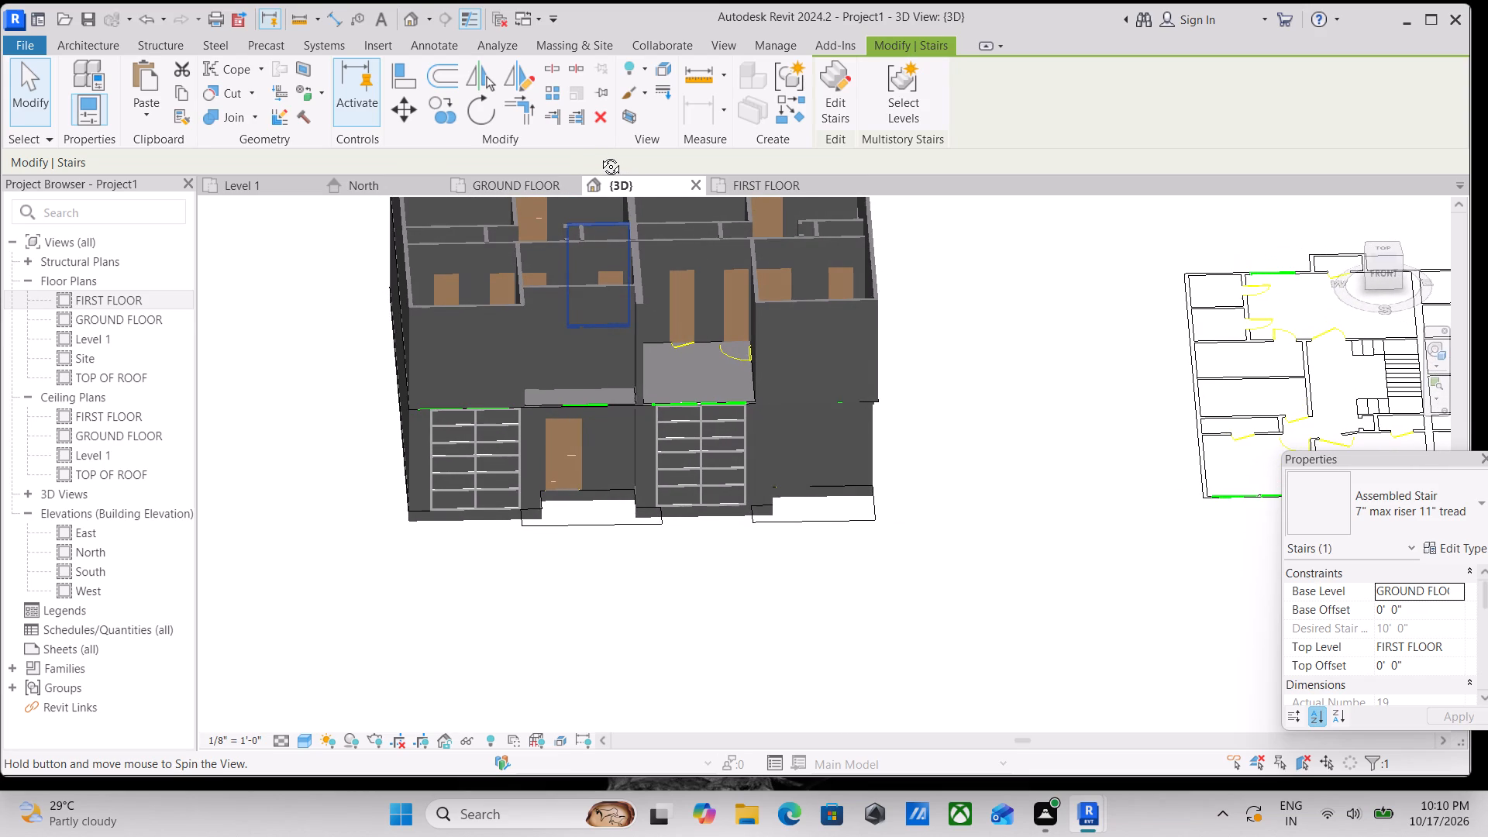
pyautogui.keyDown('shift'); pyautogui.moveTo(599, 155); pyautogui.dragTo(557, 141, button='middle'); pyautogui.keyUp('shift')
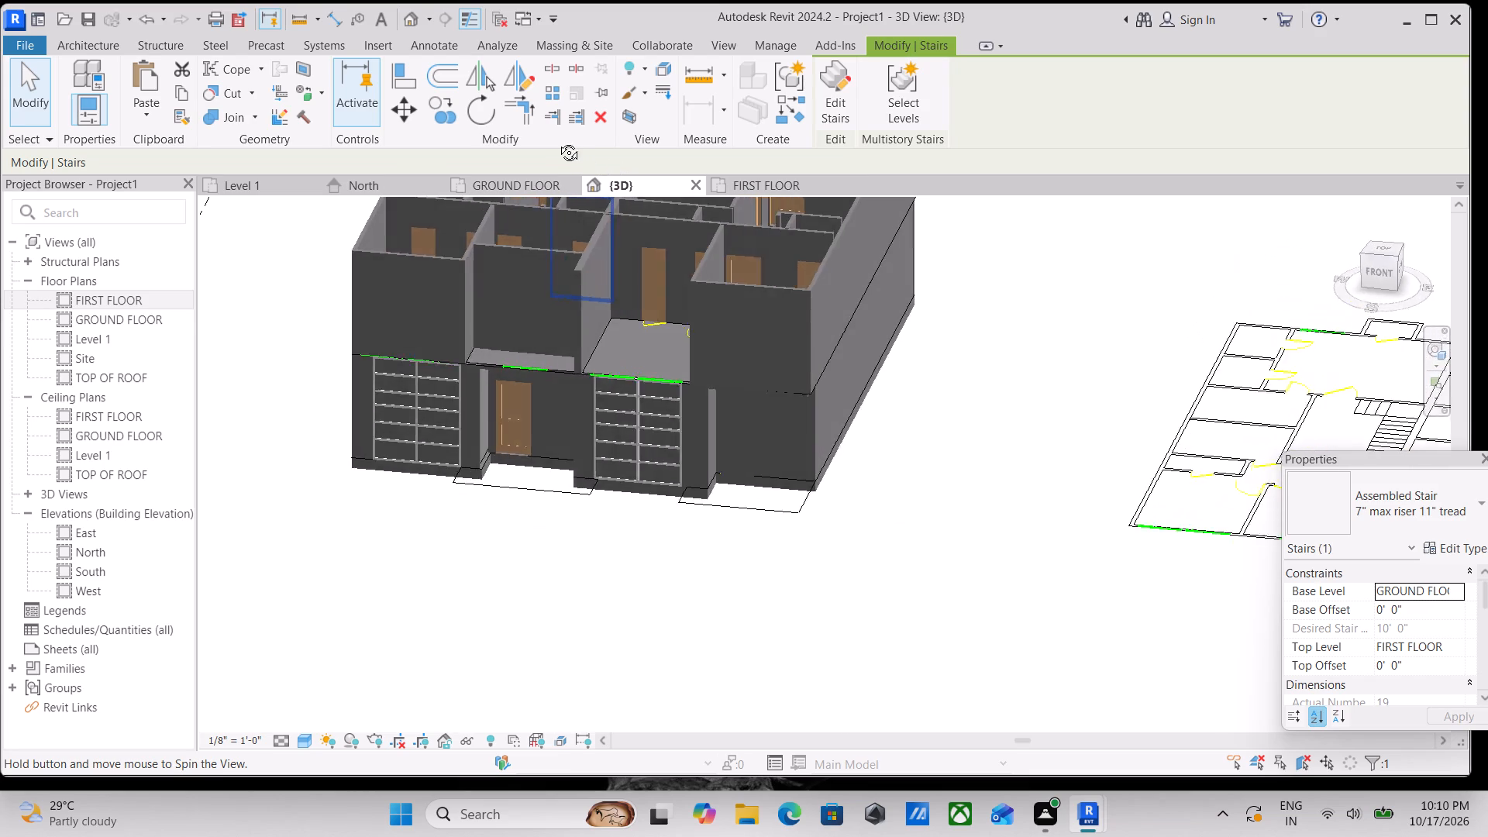
pyautogui.keyDown('shift'); pyautogui.moveTo(557, 141); pyautogui.dragTo(626, 243, button='middle'); pyautogui.keyUp('shift')
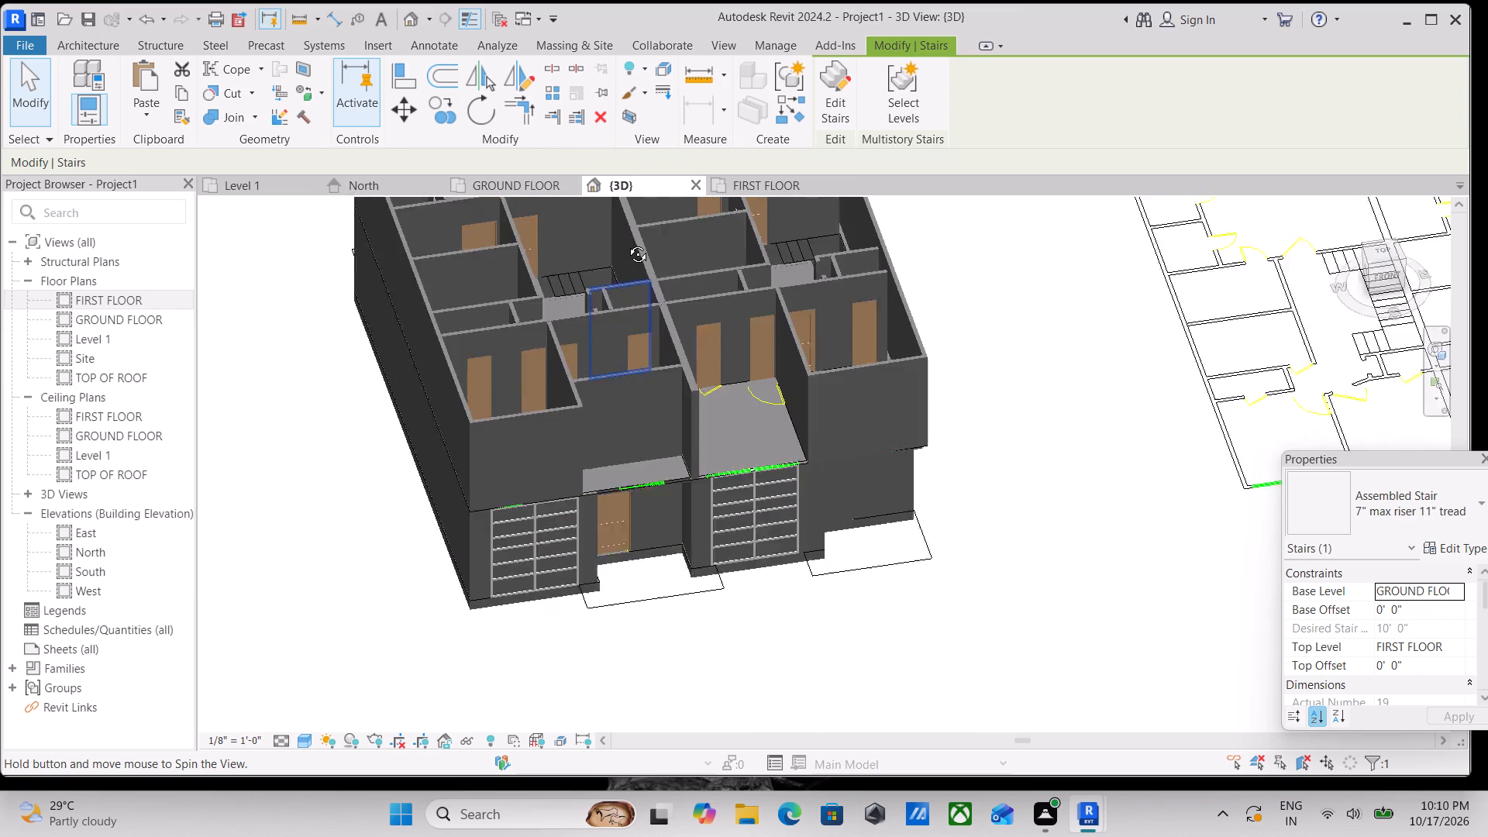
pyautogui.keyDown('shift'); pyautogui.moveTo(626, 243); pyautogui.dragTo(616, 243, button='middle'); pyautogui.keyUp('shift')
pyautogui.scroll(2, 833, 346)
pyautogui.scroll(-1, 819, 356)
pyautogui.keyDown('shift'); pyautogui.moveTo(819, 355); pyautogui.dragTo(819, 393, button='middle'); pyautogui.keyUp('shift')
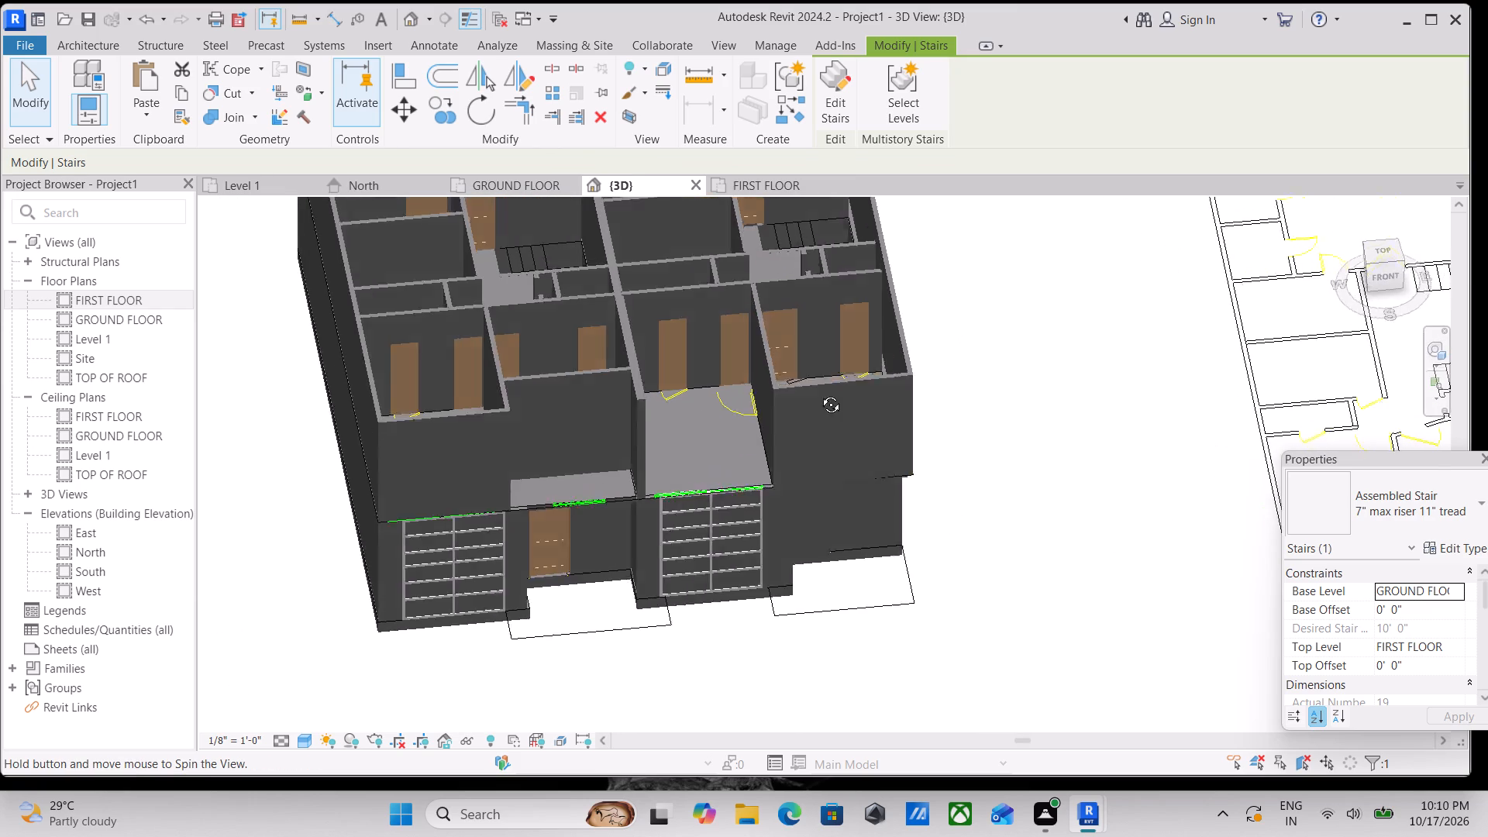
# Delete the first-floor 4.5" front exterior wall above the second unit's porch.
pyautogui.keyDown('shift'); pyautogui.moveTo(819, 393); pyautogui.dragTo(787, 582, button='middle'); pyautogui.keyUp('shift')
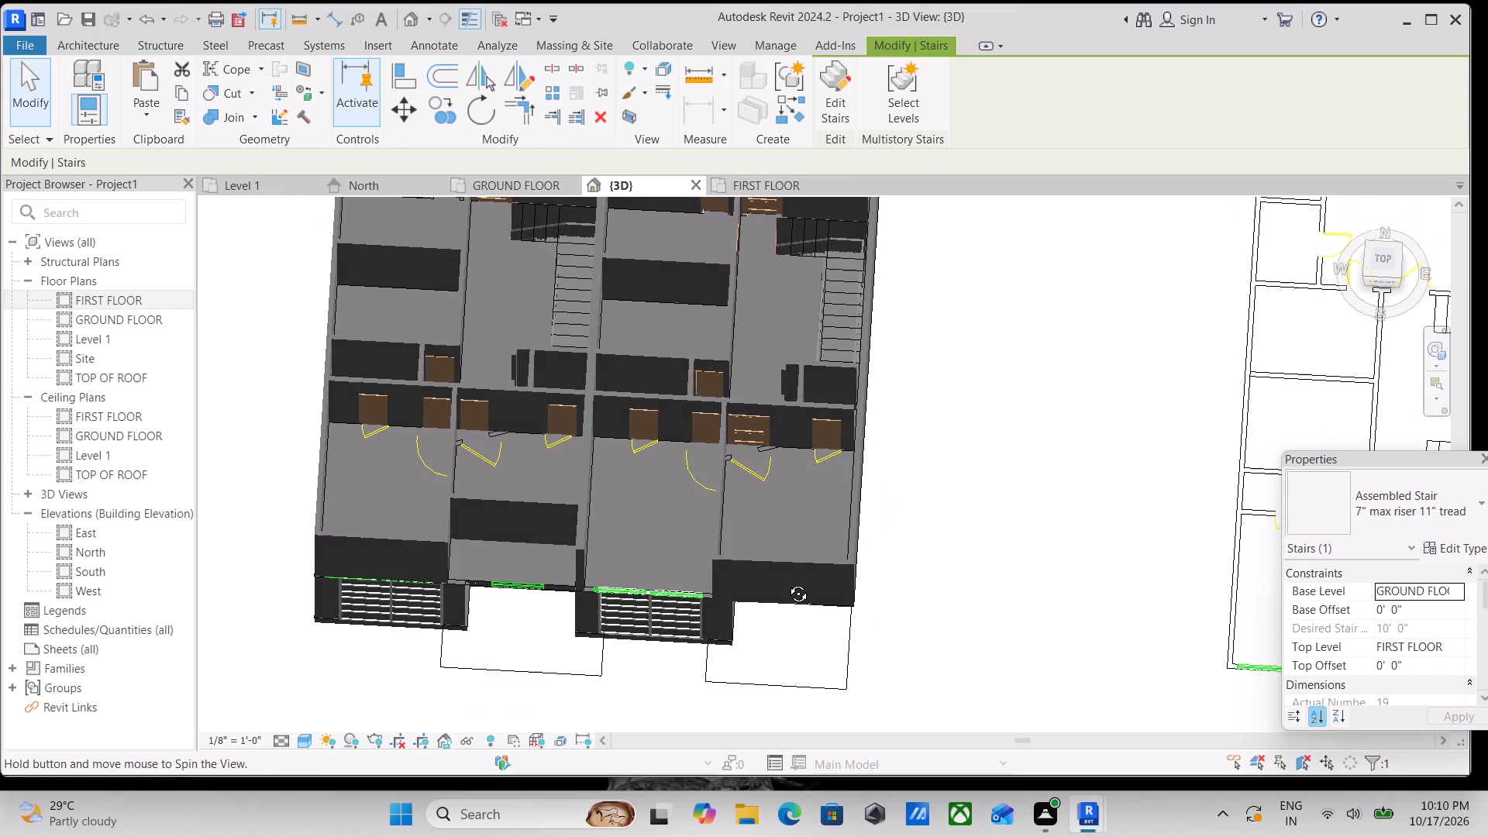
pyautogui.keyDown('shift'); pyautogui.moveTo(787, 582); pyautogui.dragTo(788, 711, button='middle'); pyautogui.keyUp('shift')
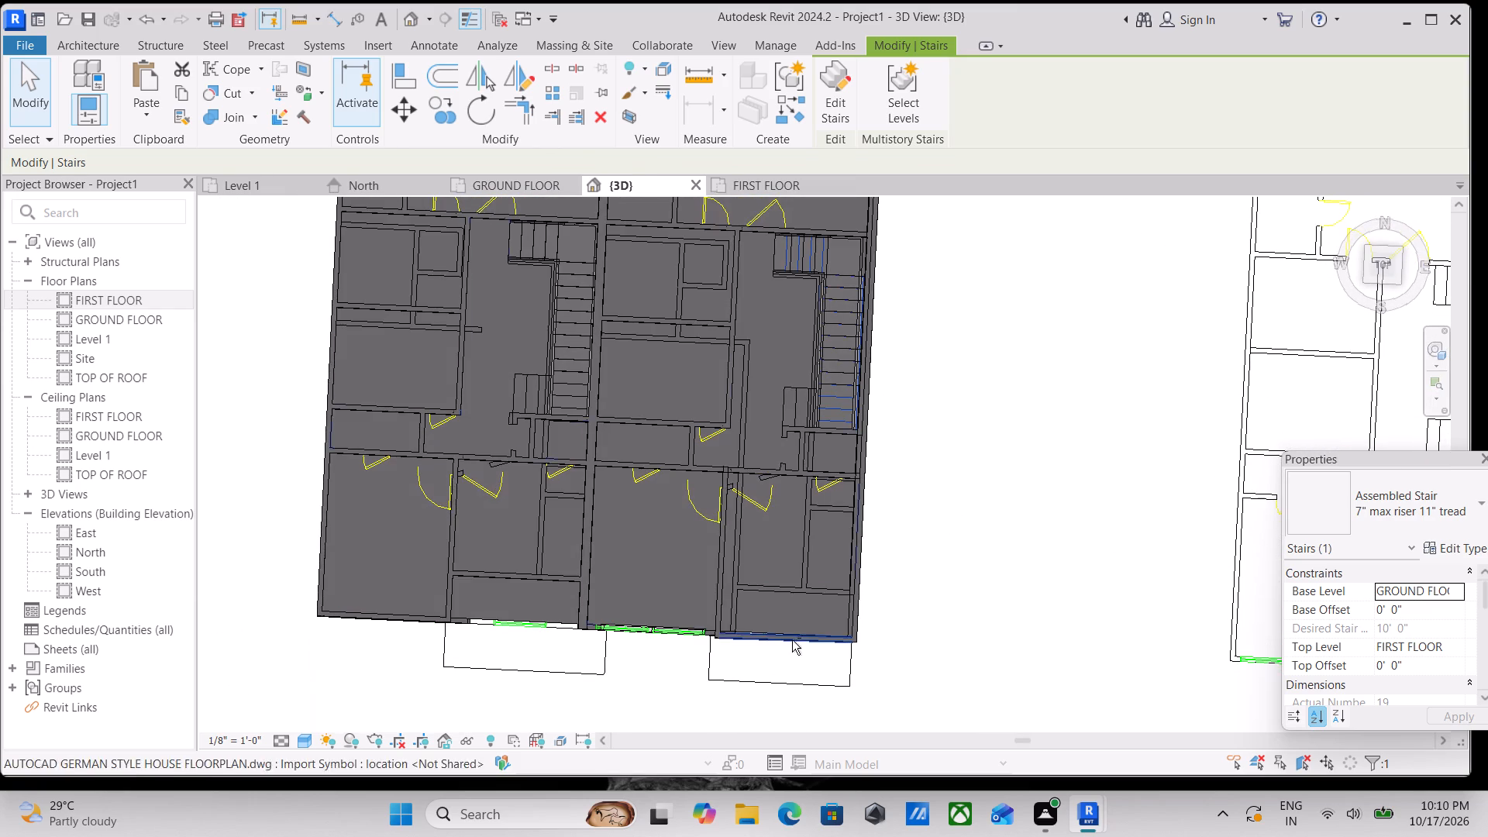
pyautogui.keyDown('shift'); pyautogui.moveTo(791, 498); pyautogui.dragTo(794, 418, button='middle'); pyautogui.keyUp('shift')
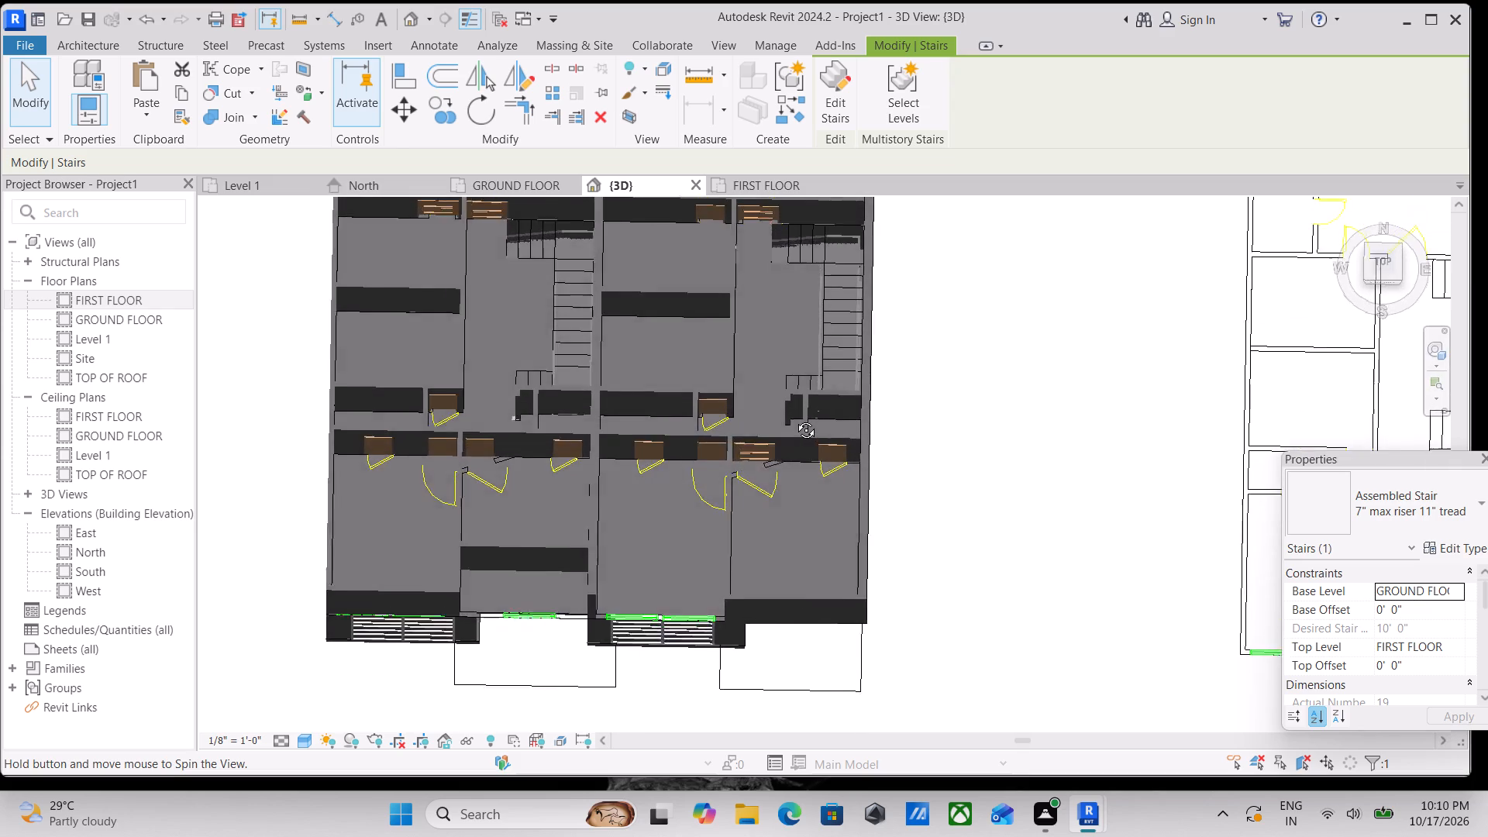
pyautogui.keyDown('shift'); pyautogui.moveTo(794, 418); pyautogui.dragTo(793, 411, button='middle'); pyautogui.keyUp('shift')
pyautogui.click(794, 592)
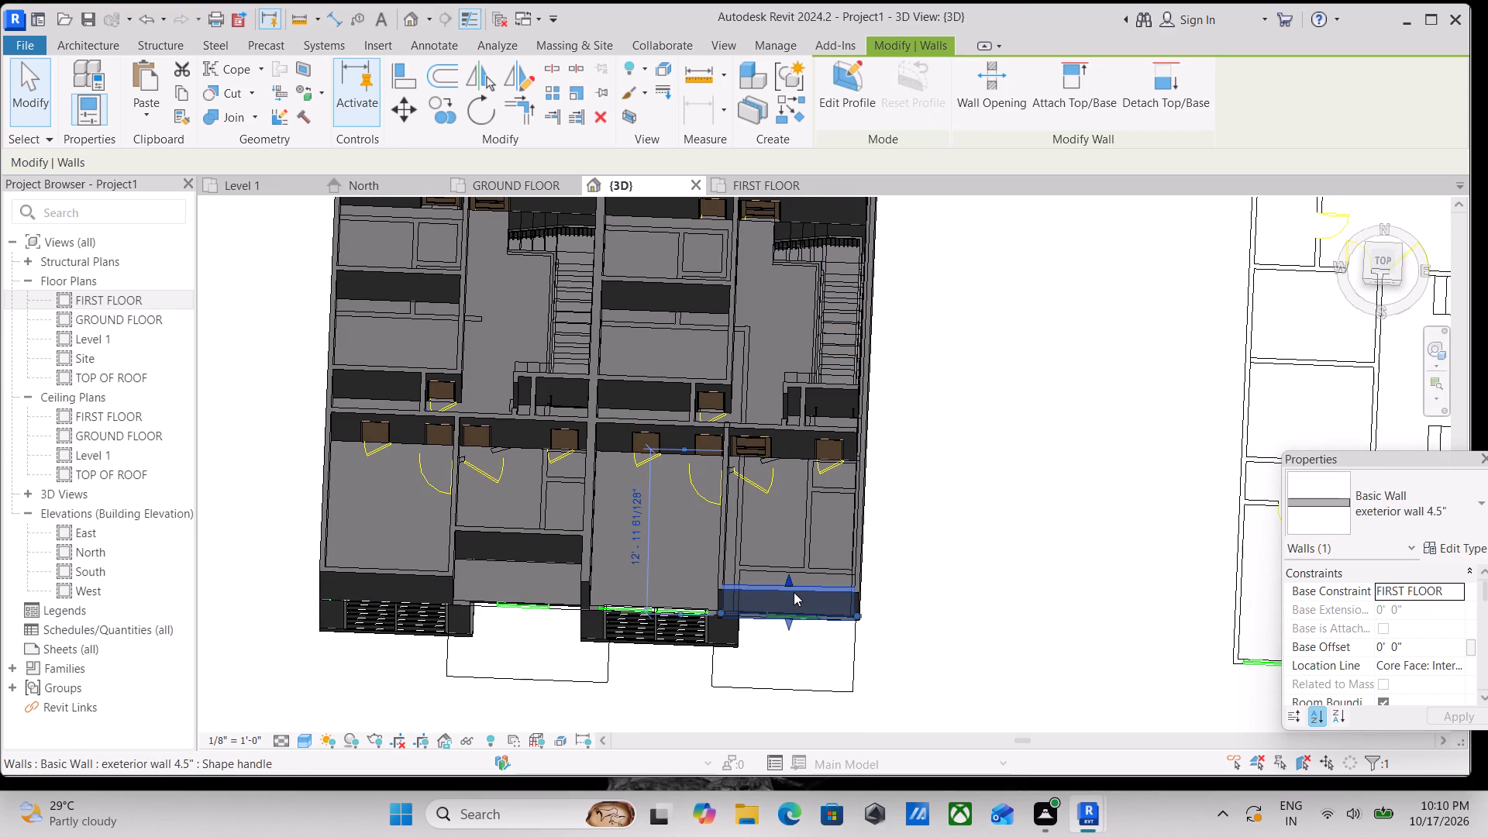
pyautogui.scroll(1, 794, 592)
pyautogui.rightClick(796, 590)
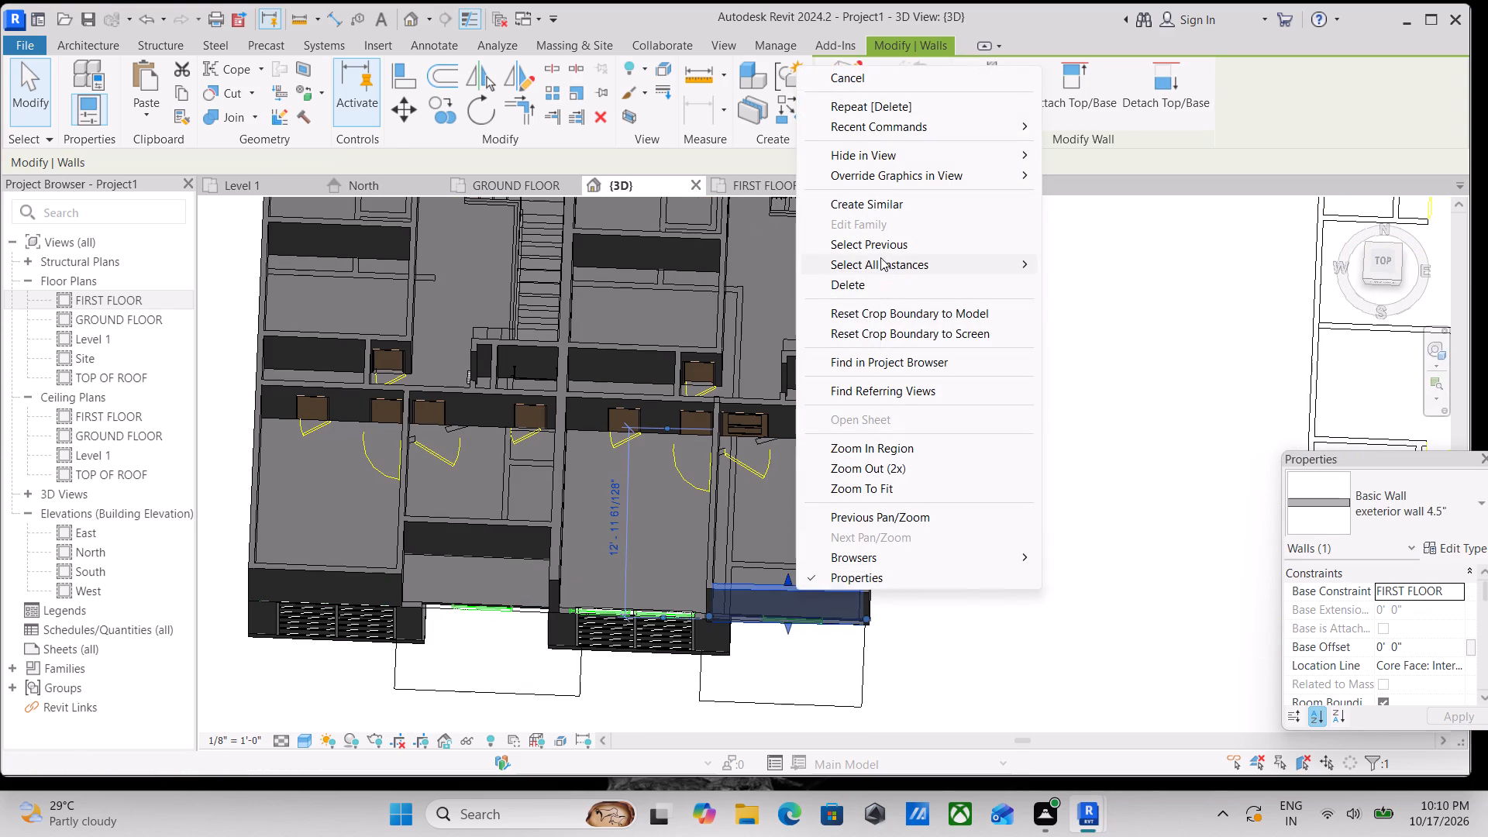
pyautogui.click(876, 275)
# Draw a 4.5" exterior wall about 8' 7" long across the second unit's first-floor porch-side bedroom, set back from the front edge.
pyautogui.scroll(-1, 747, 626)
pyautogui.keyDown('shift'); pyautogui.moveTo(747, 626); pyautogui.dragTo(770, 705, button='middle'); pyautogui.keyUp('shift')
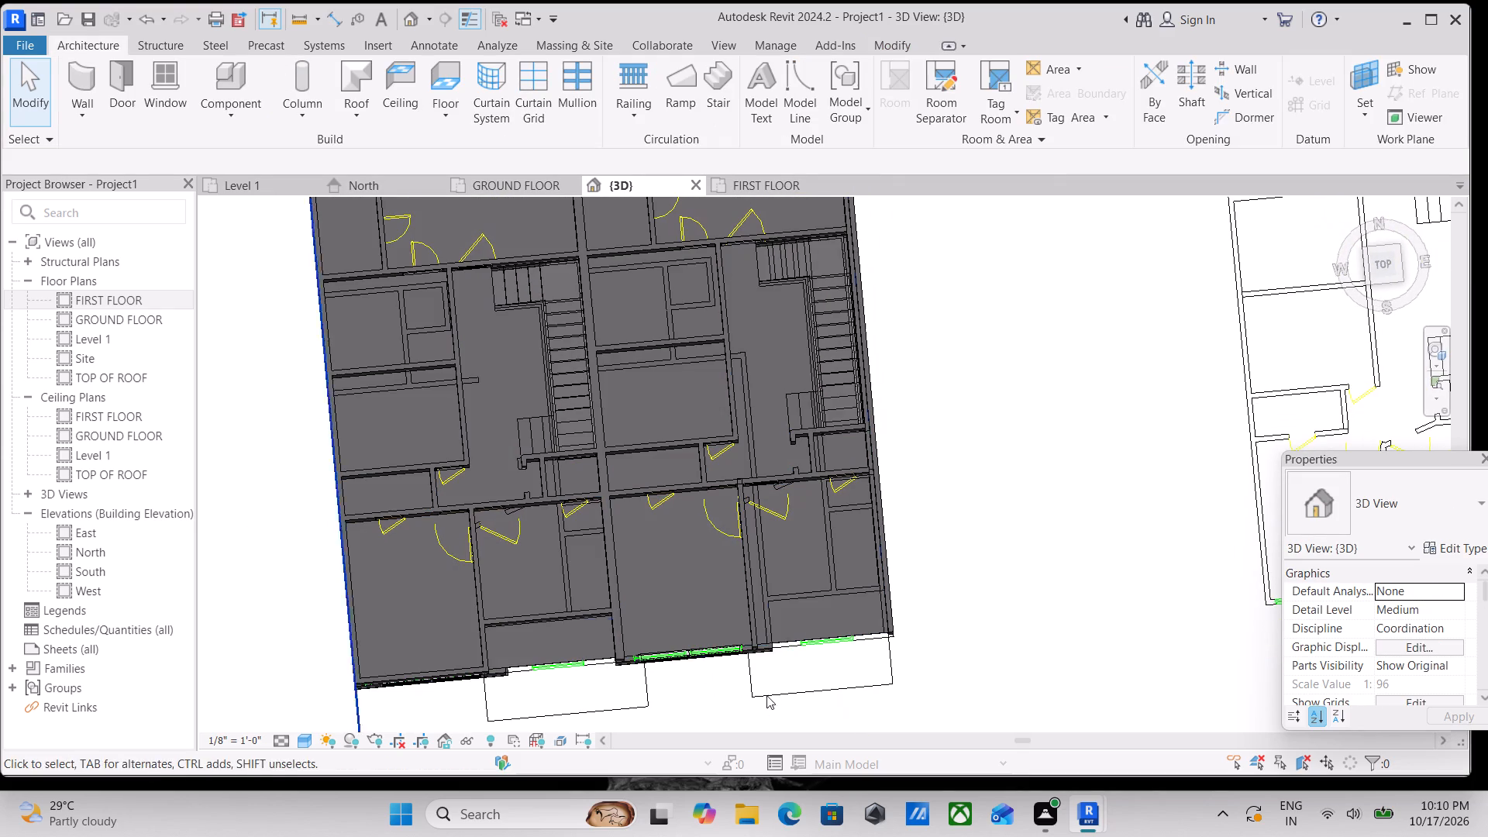
pyautogui.write('wa')
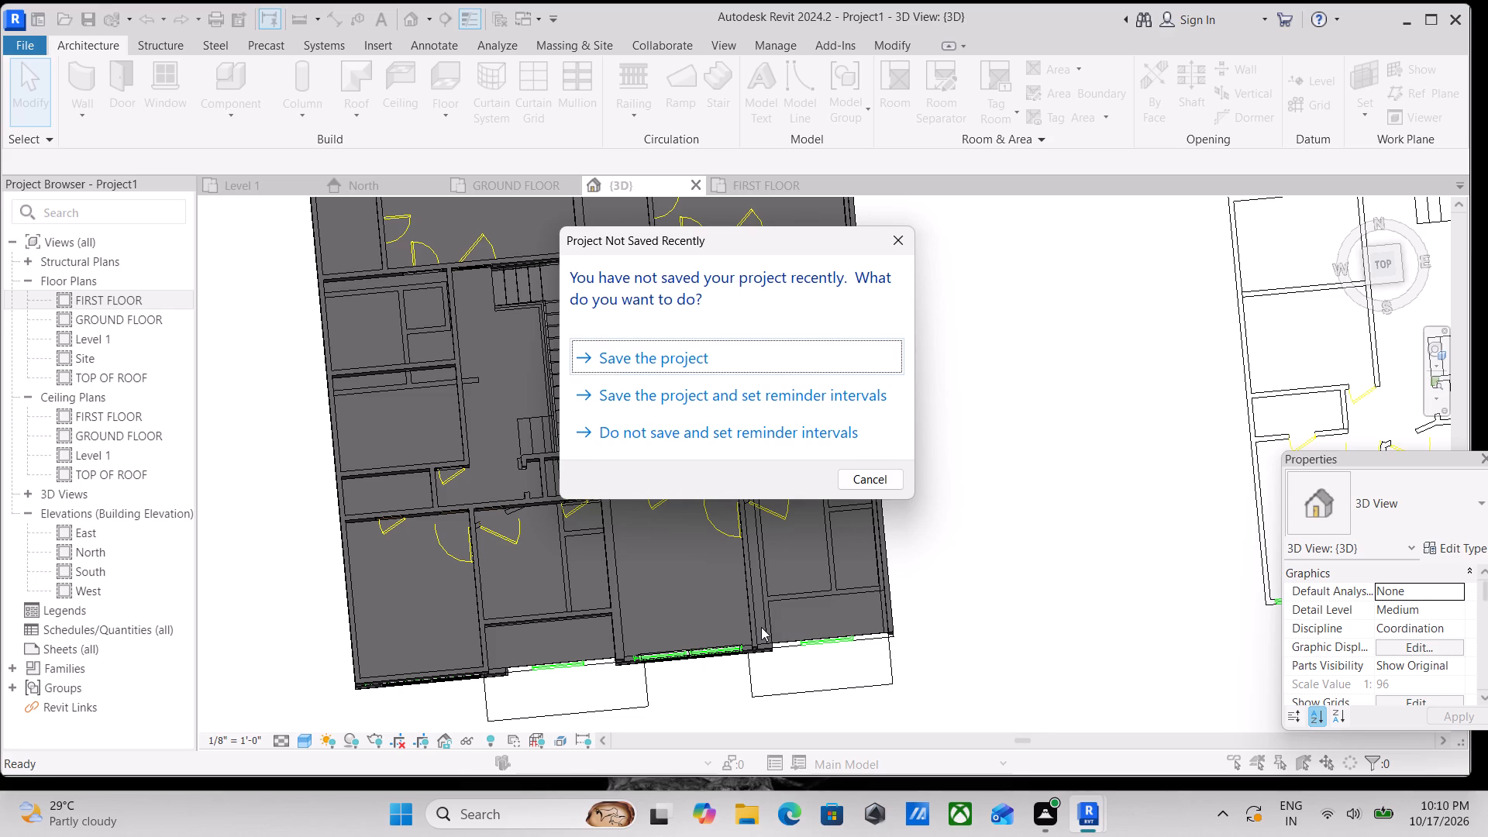
pyautogui.click(893, 232)
pyautogui.scroll(5, 869, 620)
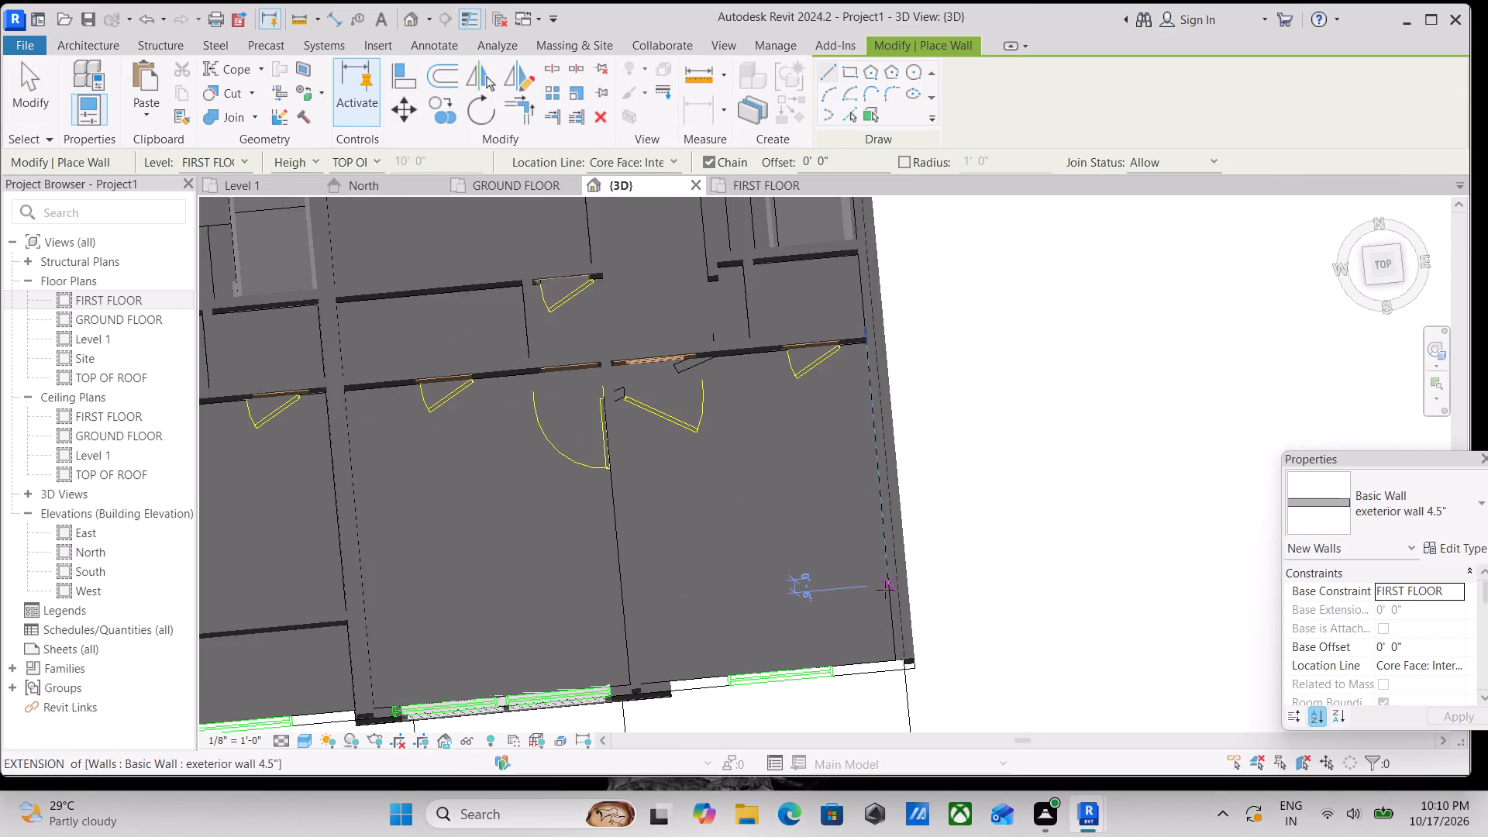
pyautogui.click(886, 576)
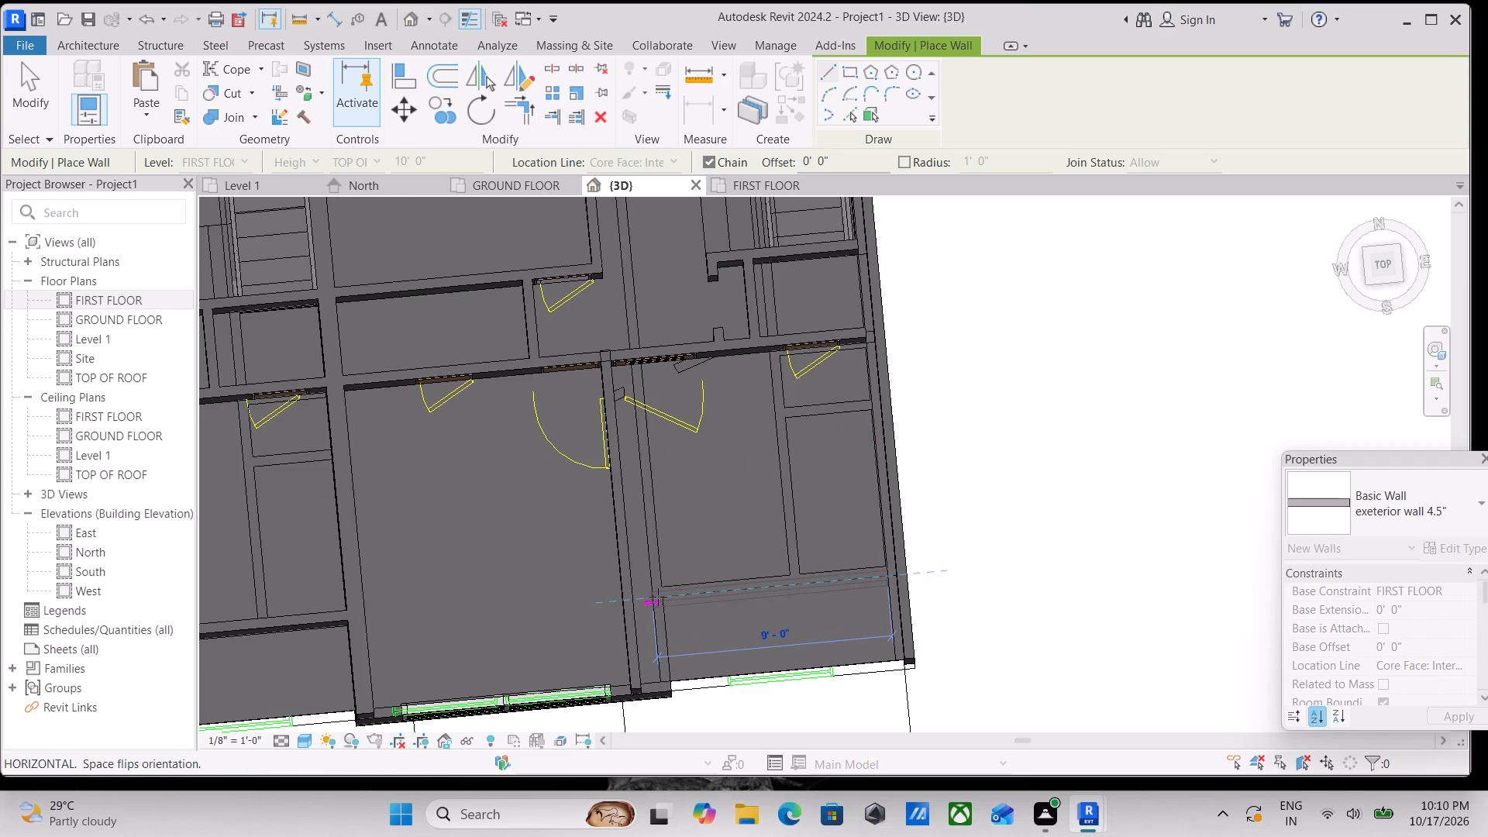
pyautogui.click(662, 602)
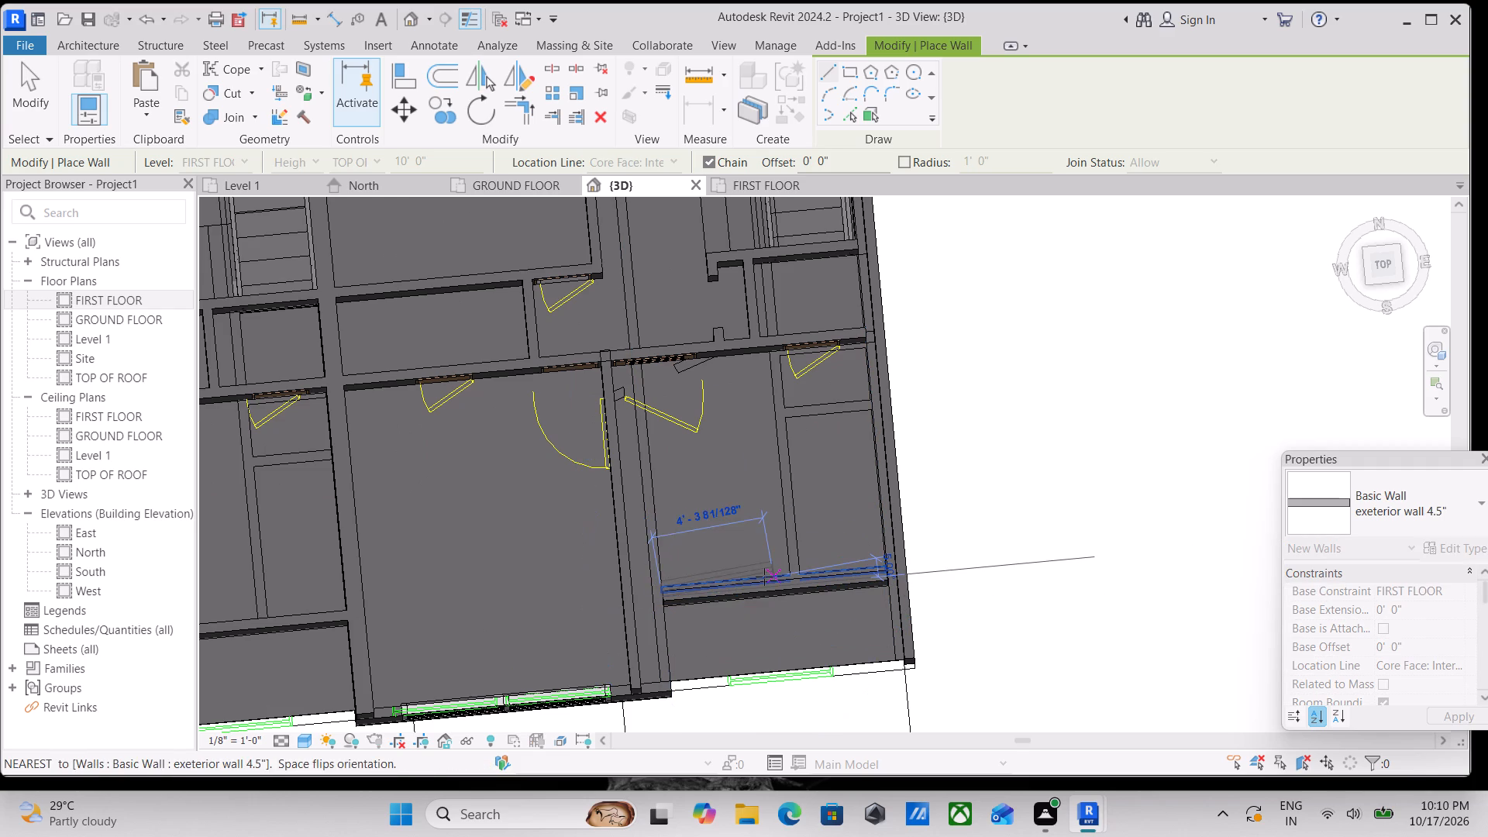
pyautogui.press('Escape')
pyautogui.press('Escape')
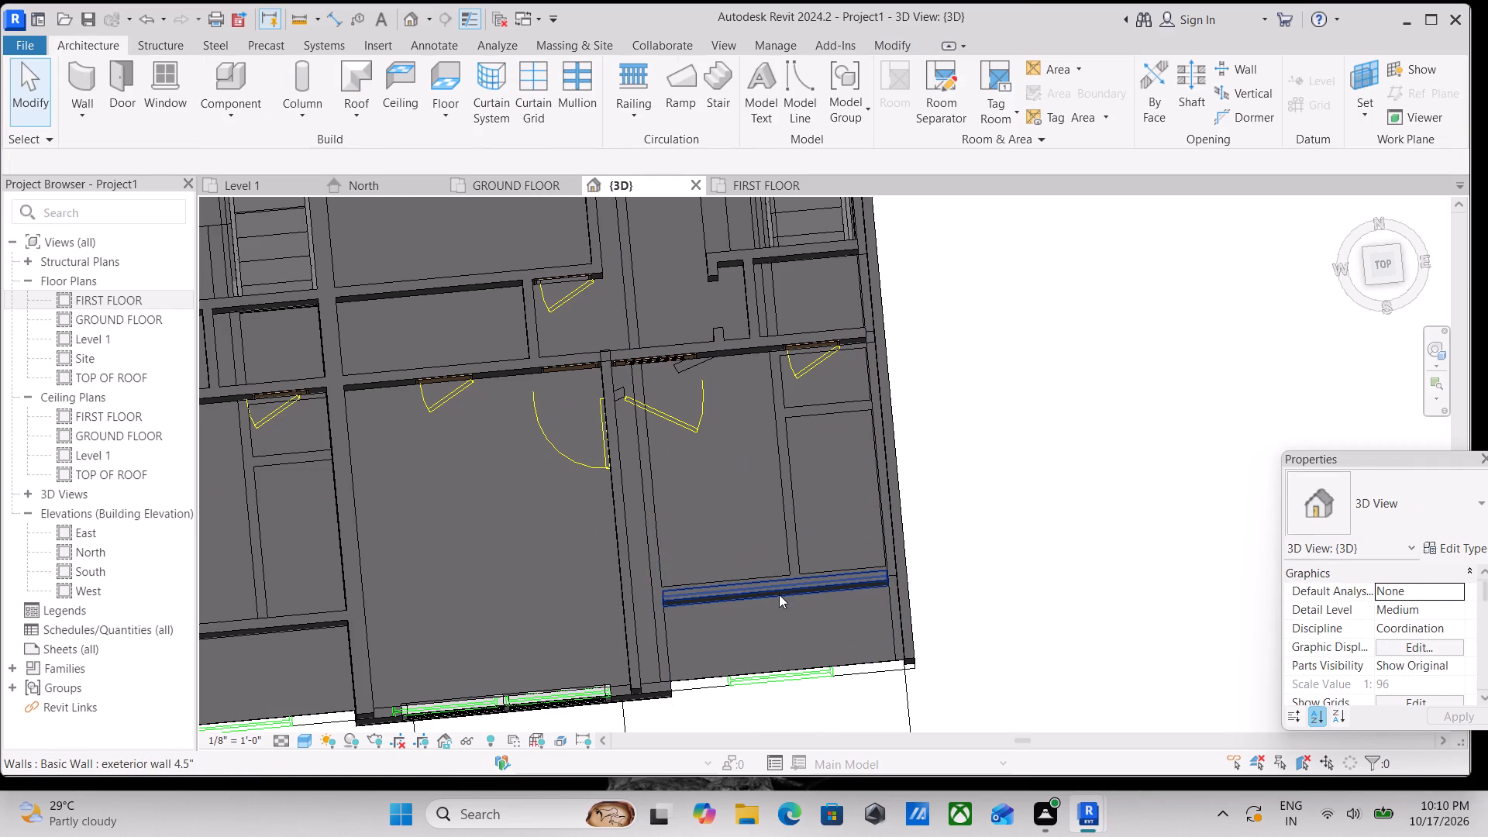
# Flip the orientation of the new set-back exterior wall above the second unit's porch.
pyautogui.click(779, 592)
pyautogui.press('space')
pyautogui.press('Escape')
pyautogui.scroll(-4, 779, 592)
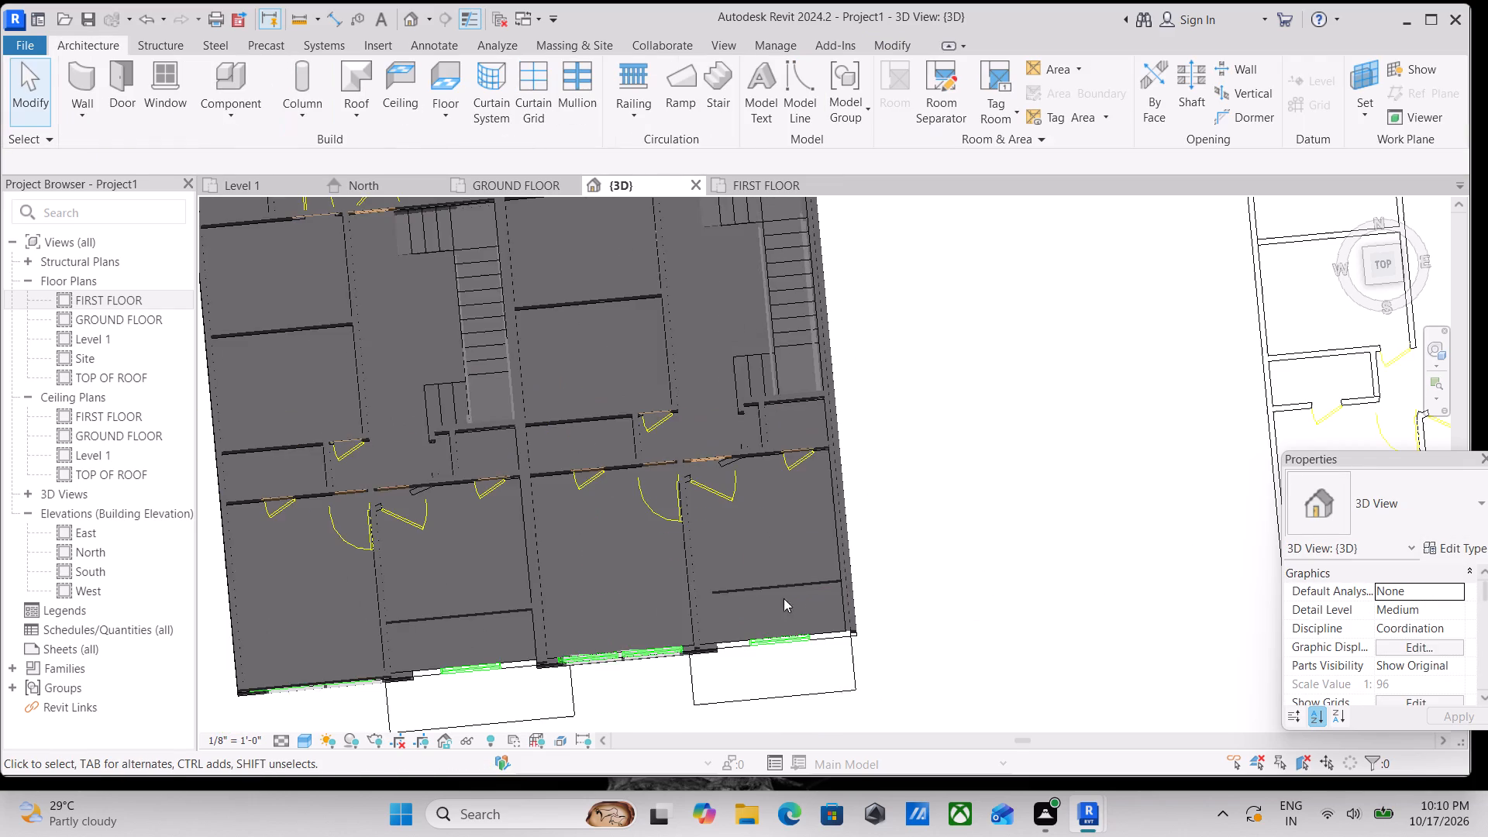
# Stretch the garage-side end of the new set-back wall to meet the partition between the second unit's front bedrooms.
pyautogui.keyDown('shift'); pyautogui.moveTo(790, 629); pyautogui.dragTo(784, 209, button='middle'); pyautogui.keyUp('shift')
pyautogui.scroll(2, 669, 315)
pyautogui.scroll(3, 718, 366)
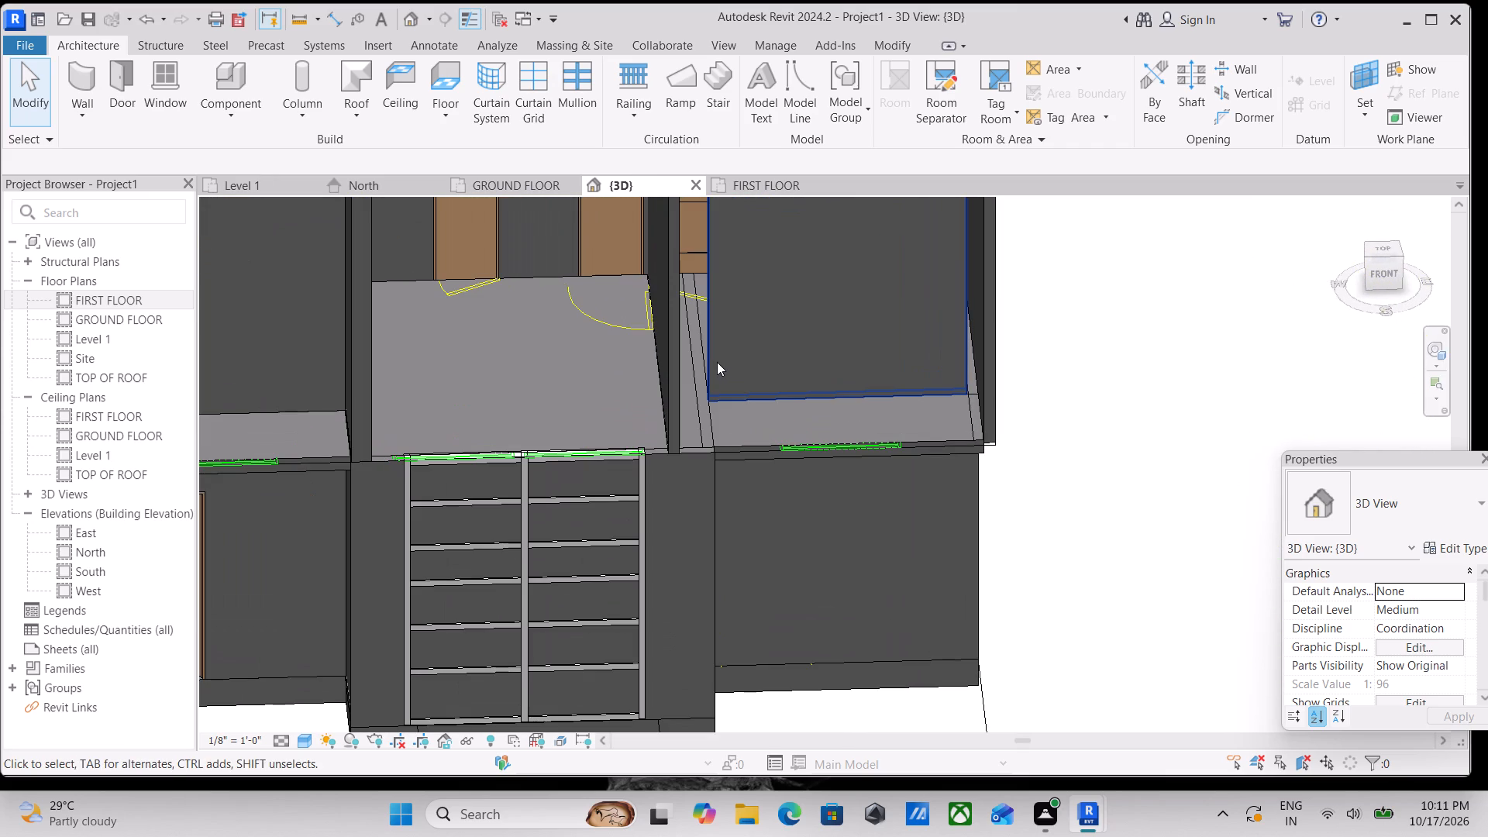
pyautogui.click(717, 362)
pyautogui.scroll(2, 717, 382)
pyautogui.moveTo(705, 405); pyautogui.dragTo(702, 405)
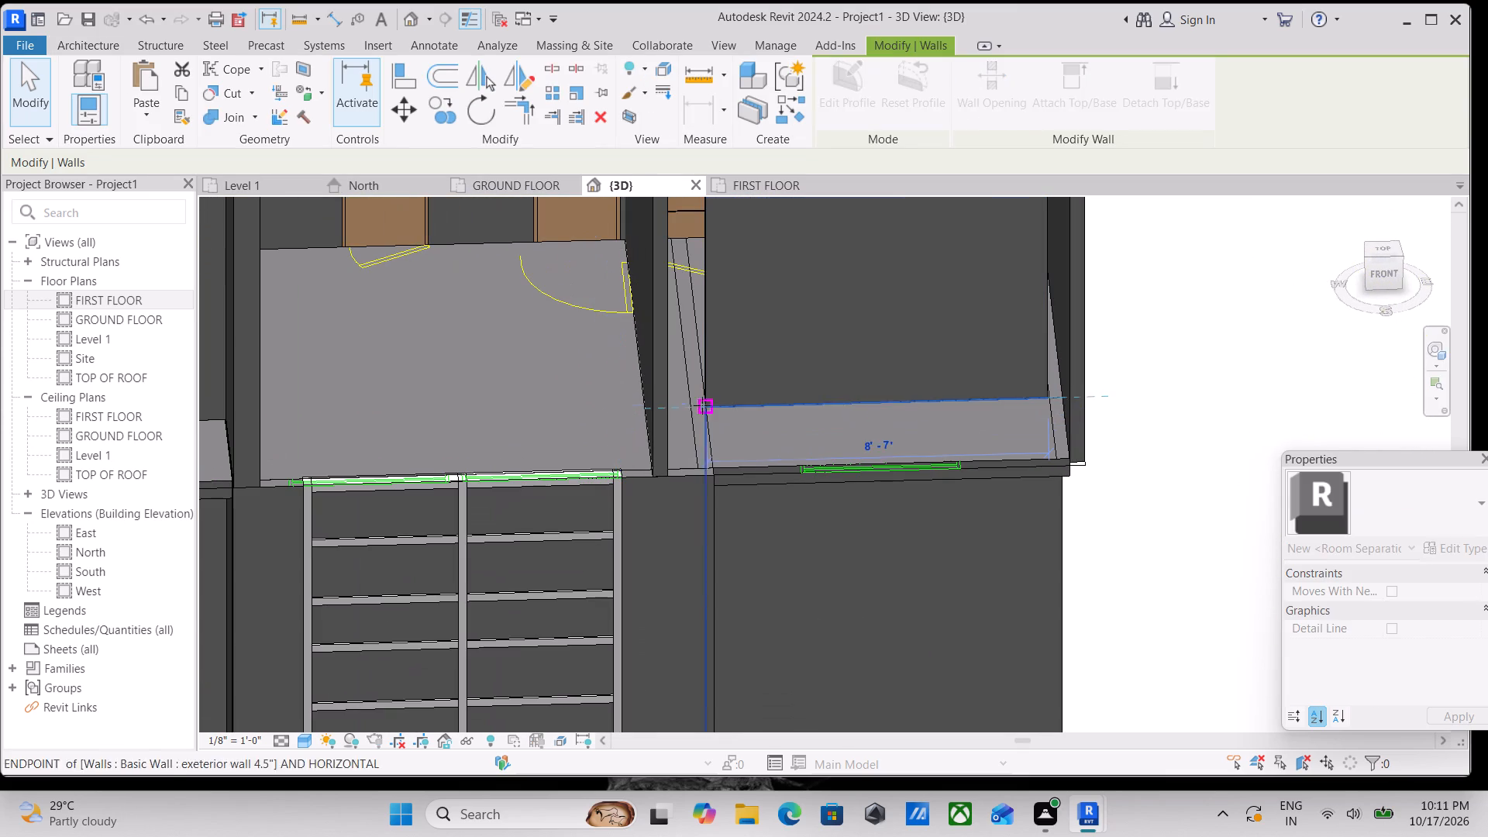
pyautogui.moveTo(702, 405); pyautogui.dragTo(666, 407)
pyautogui.scroll(-3, 666, 407)
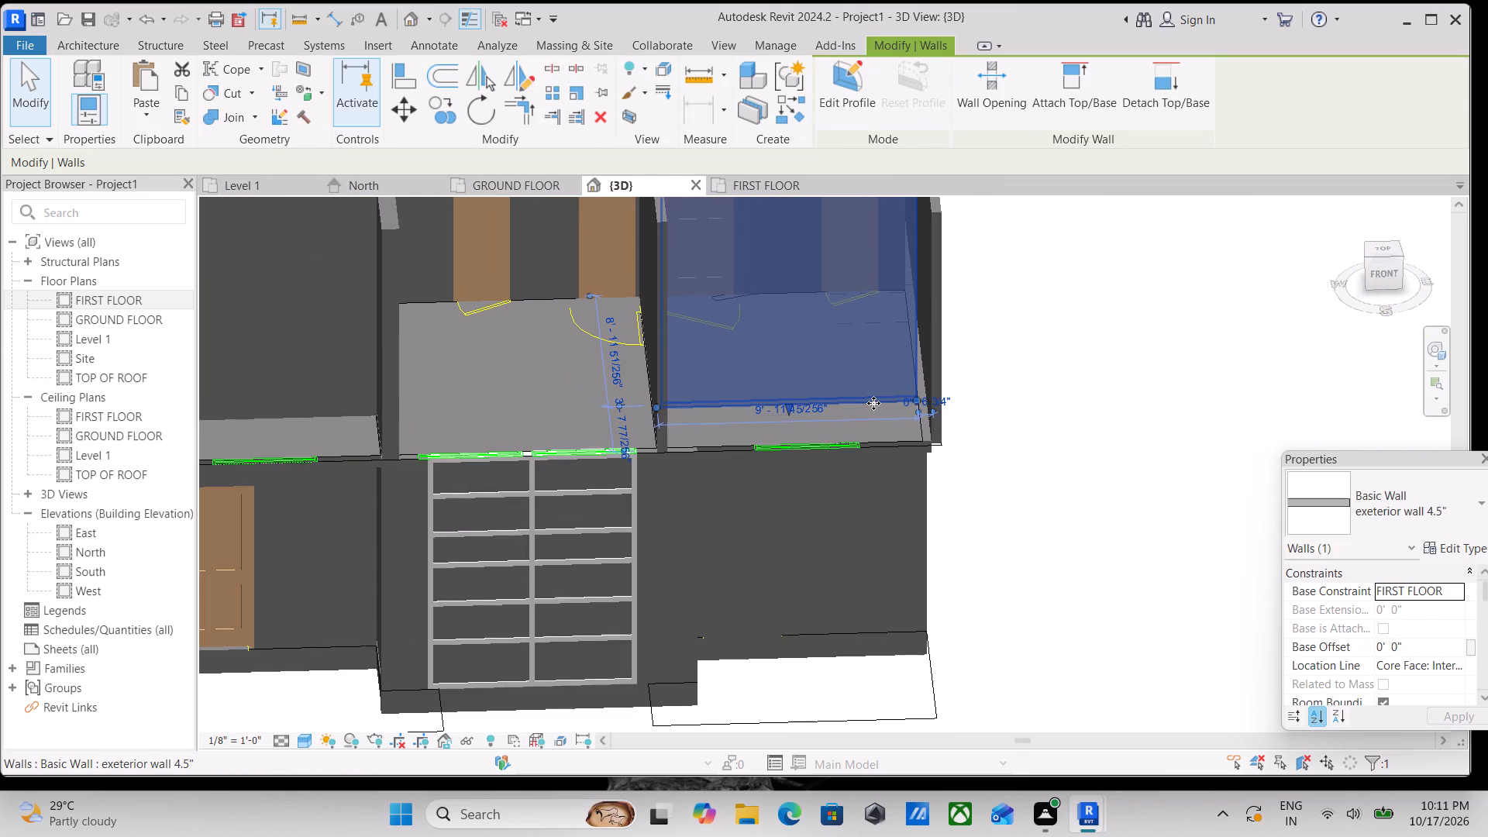
# Stretch the outer end of the new set-back wall to meet the second unit's exterior side wall.
pyautogui.scroll(3, 977, 386)
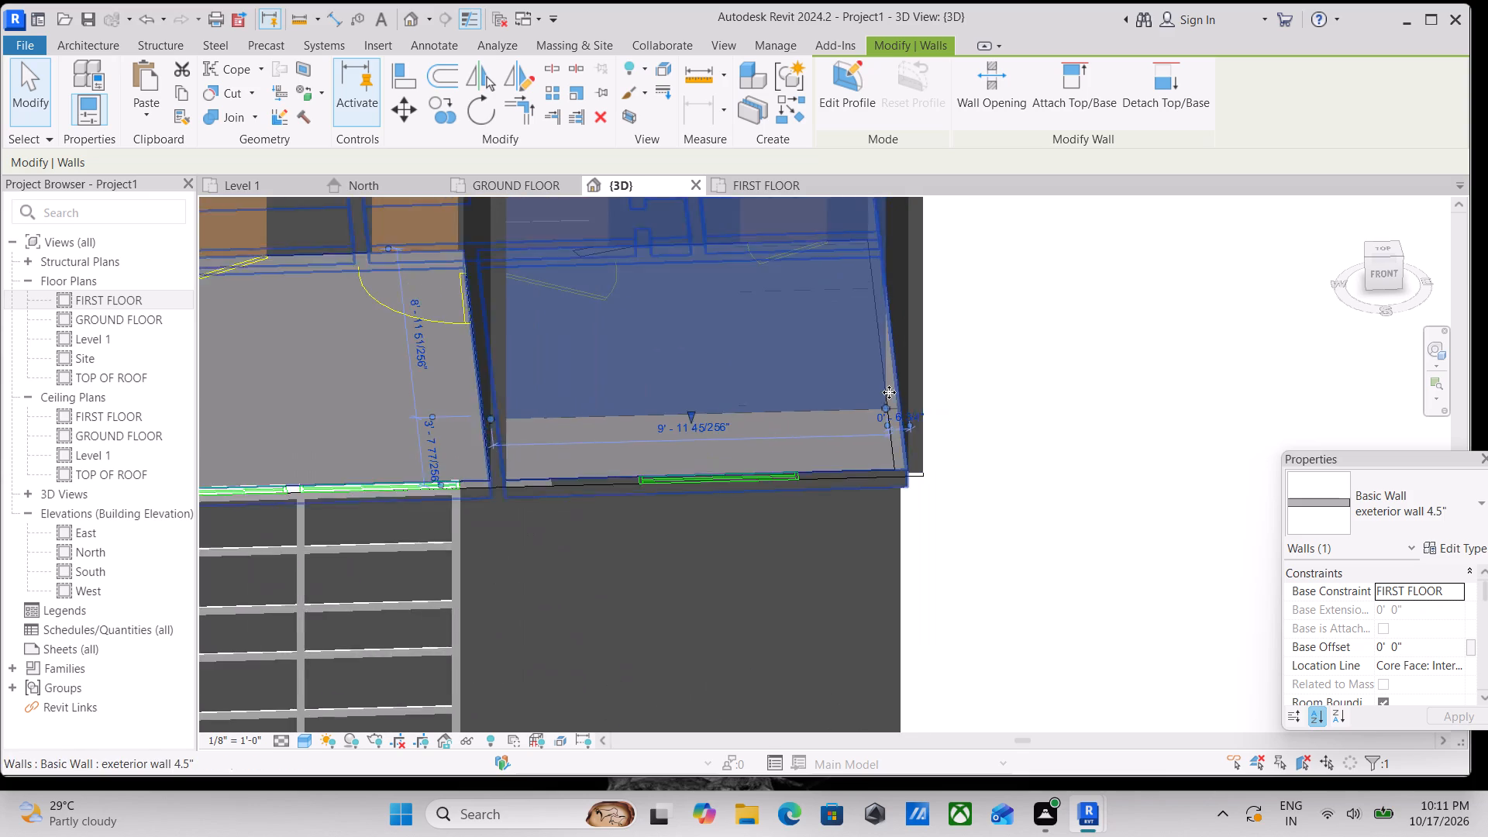
pyautogui.scroll(2, 889, 392)
pyautogui.moveTo(884, 414); pyautogui.dragTo(913, 416)
pyautogui.press('Escape')
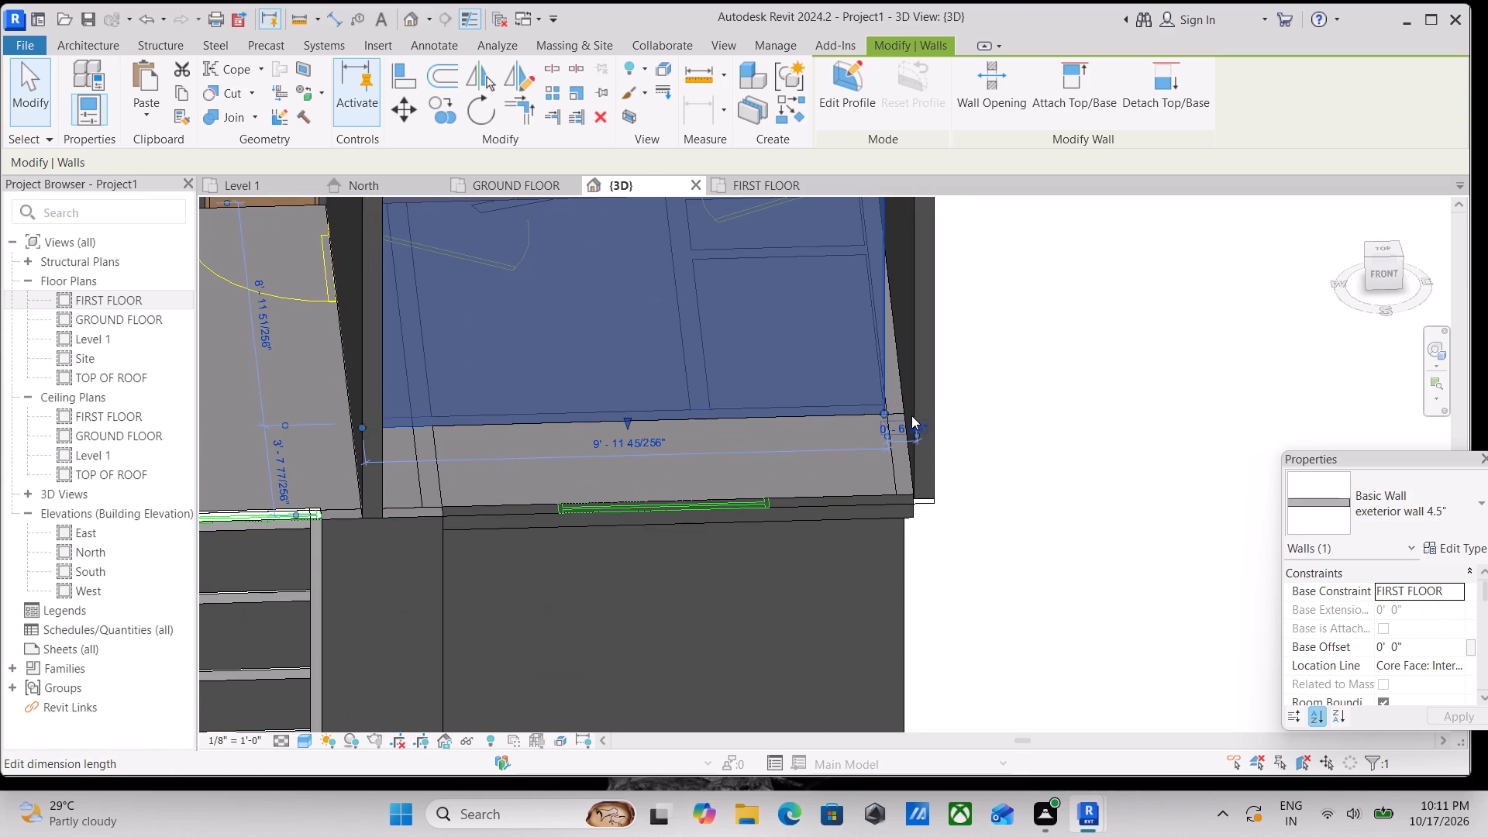
pyautogui.press('Escape')
pyautogui.scroll(-3, 902, 412)
pyautogui.scroll(1, 877, 414)
pyautogui.click(877, 414)
pyautogui.scroll(2, 880, 414)
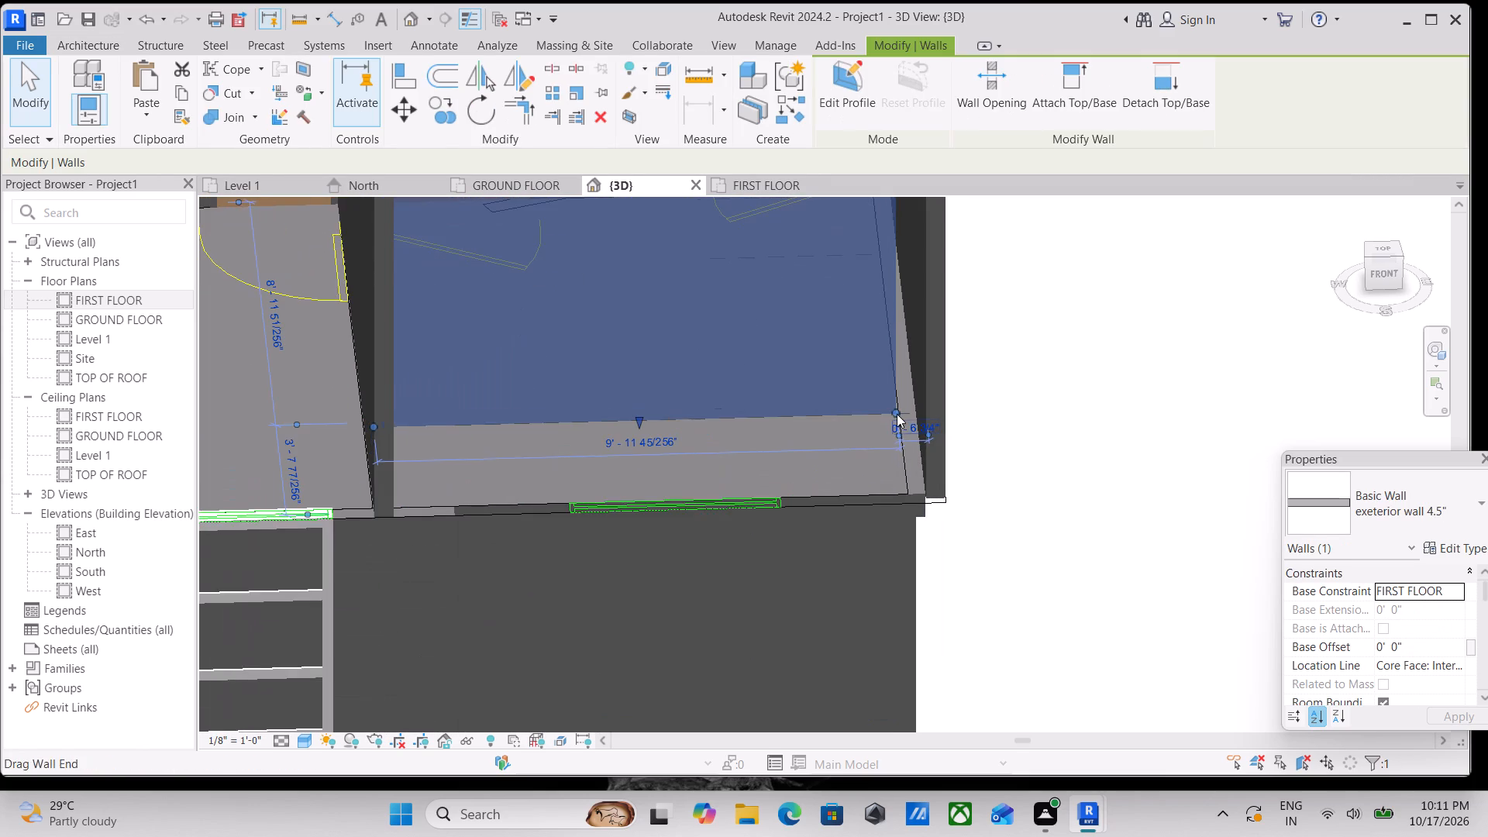
pyautogui.moveTo(898, 411); pyautogui.dragTo(915, 412)
pyautogui.scroll(-4, 915, 412)
pyautogui.press('Escape')
pyautogui.scroll(-5, 915, 412)
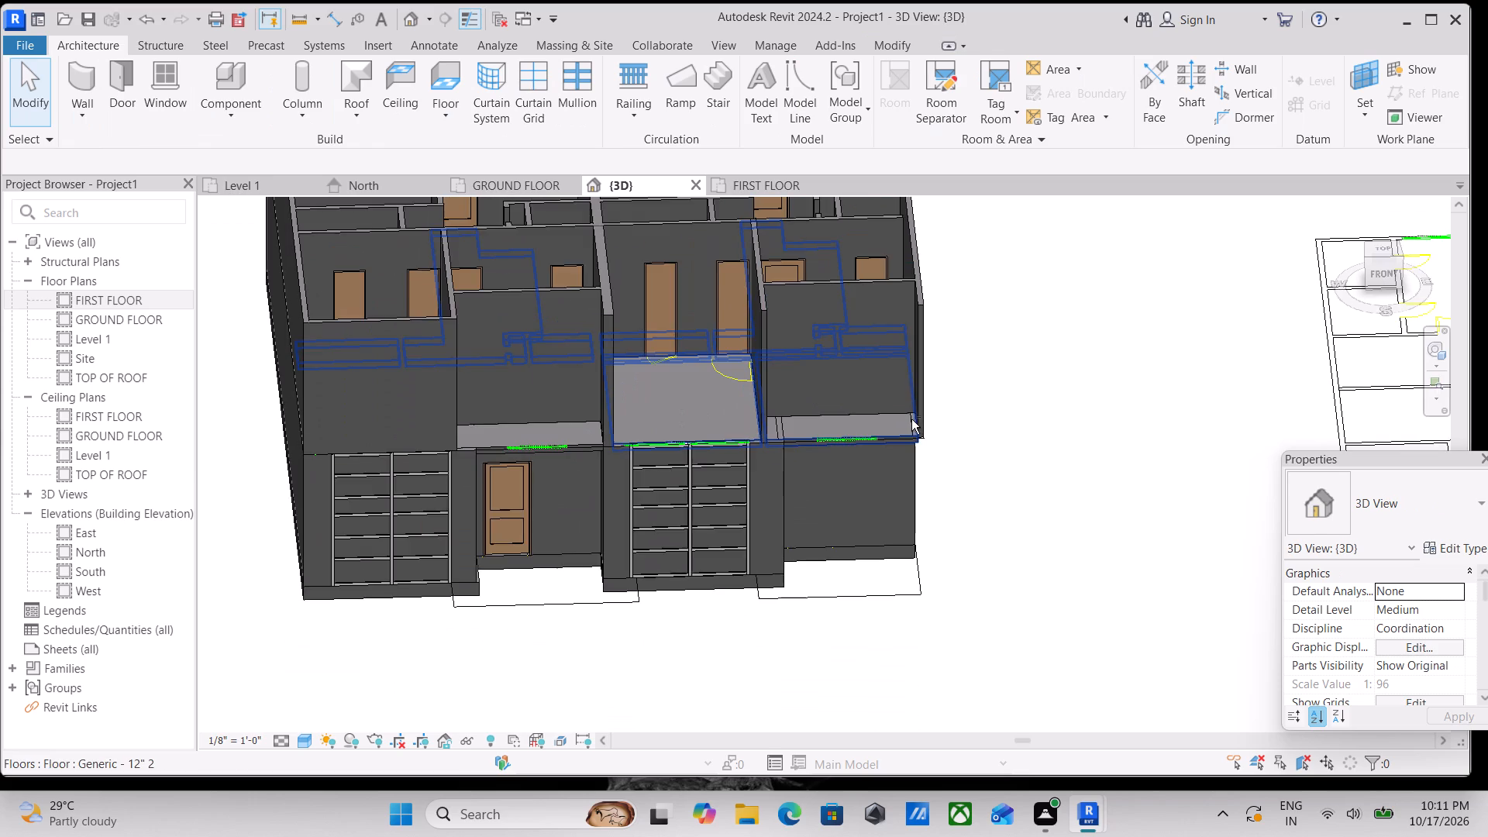
# Pull the front end of the second unit's first-floor side wall back about 3' 5 1/2" to the ground-floor side wall's end.
pyautogui.keyDown('shift'); pyautogui.moveTo(911, 419); pyautogui.dragTo(616, 432, button='middle'); pyautogui.keyUp('shift')
pyautogui.moveTo(626, 438); pyautogui.dragTo(748, 650, button='middle')
pyautogui.scroll(1, 713, 598)
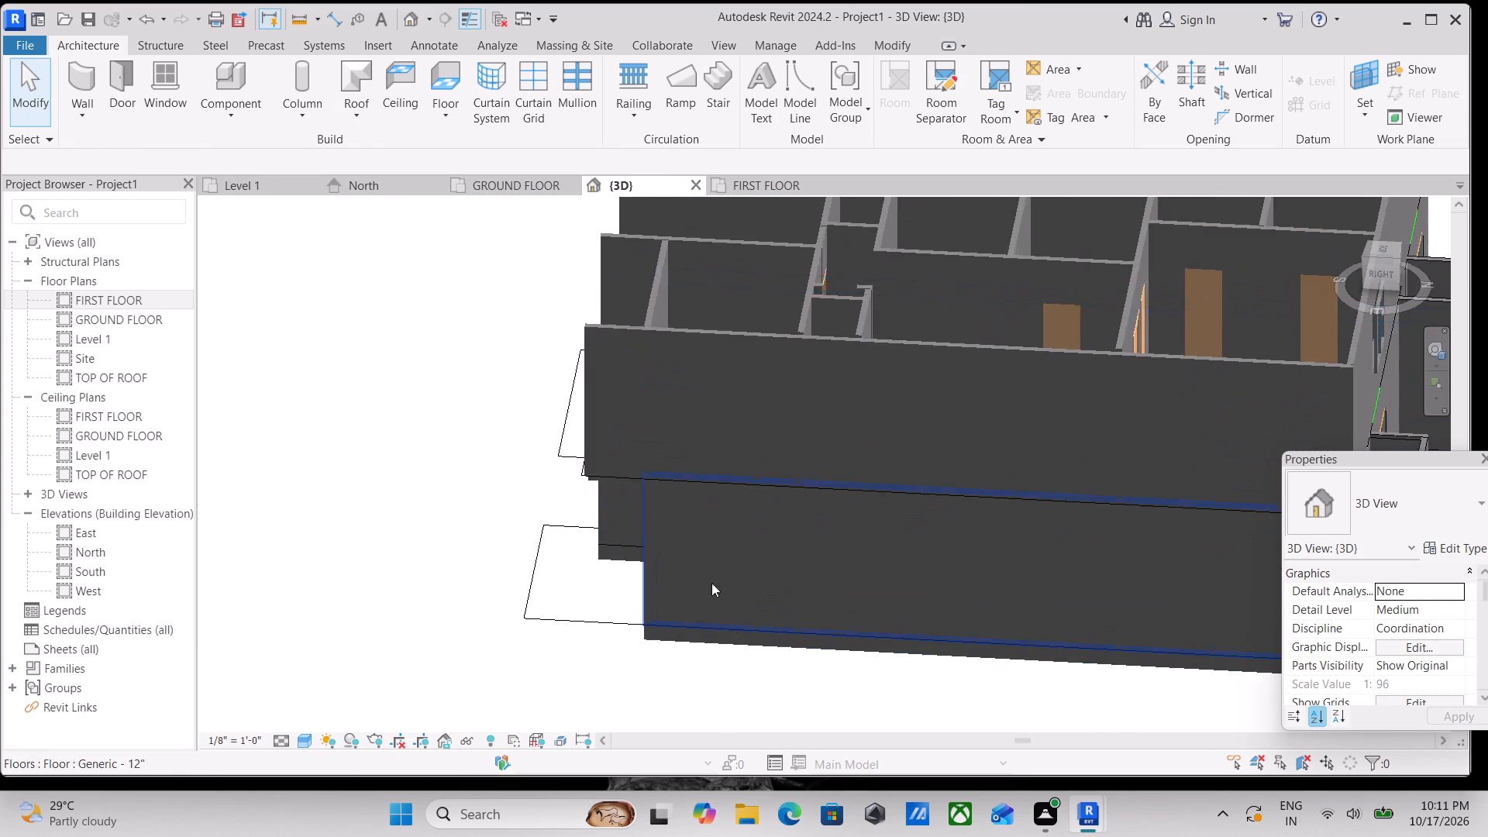
pyautogui.click(584, 445)
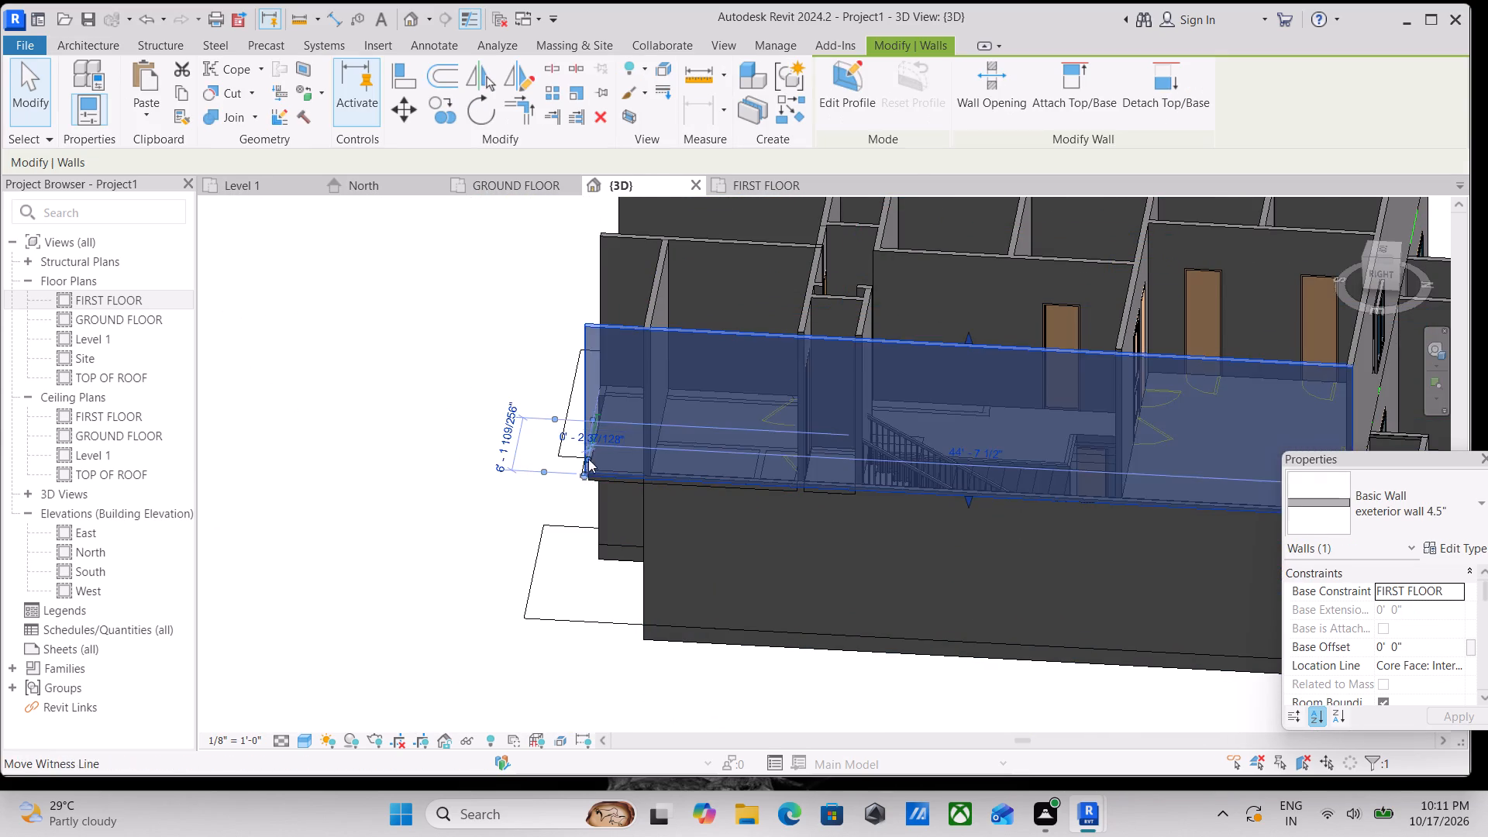
pyautogui.scroll(3, 588, 463)
pyautogui.moveTo(582, 483); pyautogui.dragTo(632, 487)
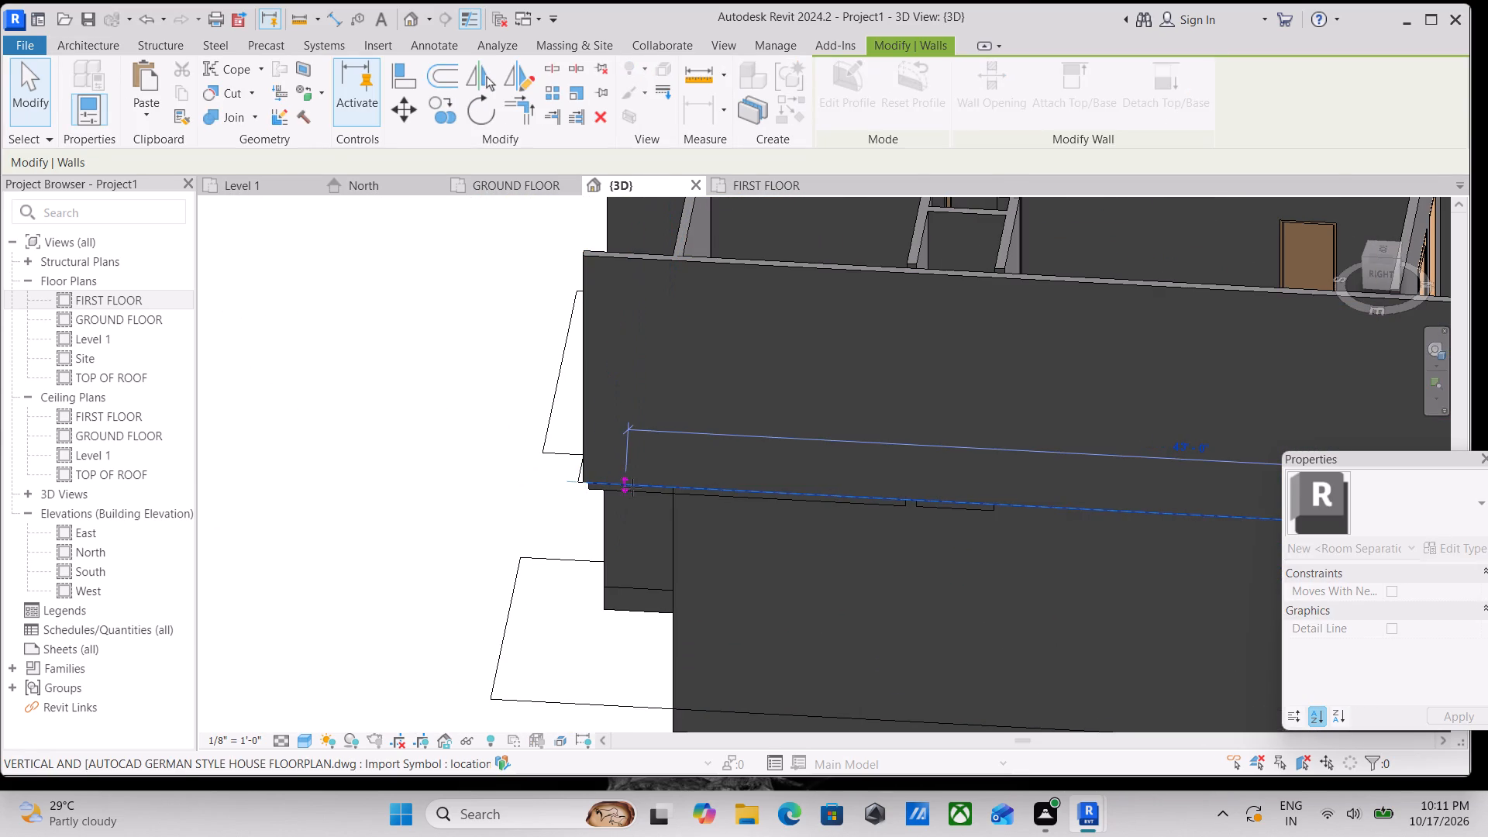
pyautogui.moveTo(632, 487); pyautogui.dragTo(649, 490)
pyautogui.scroll(-1, 646, 488)
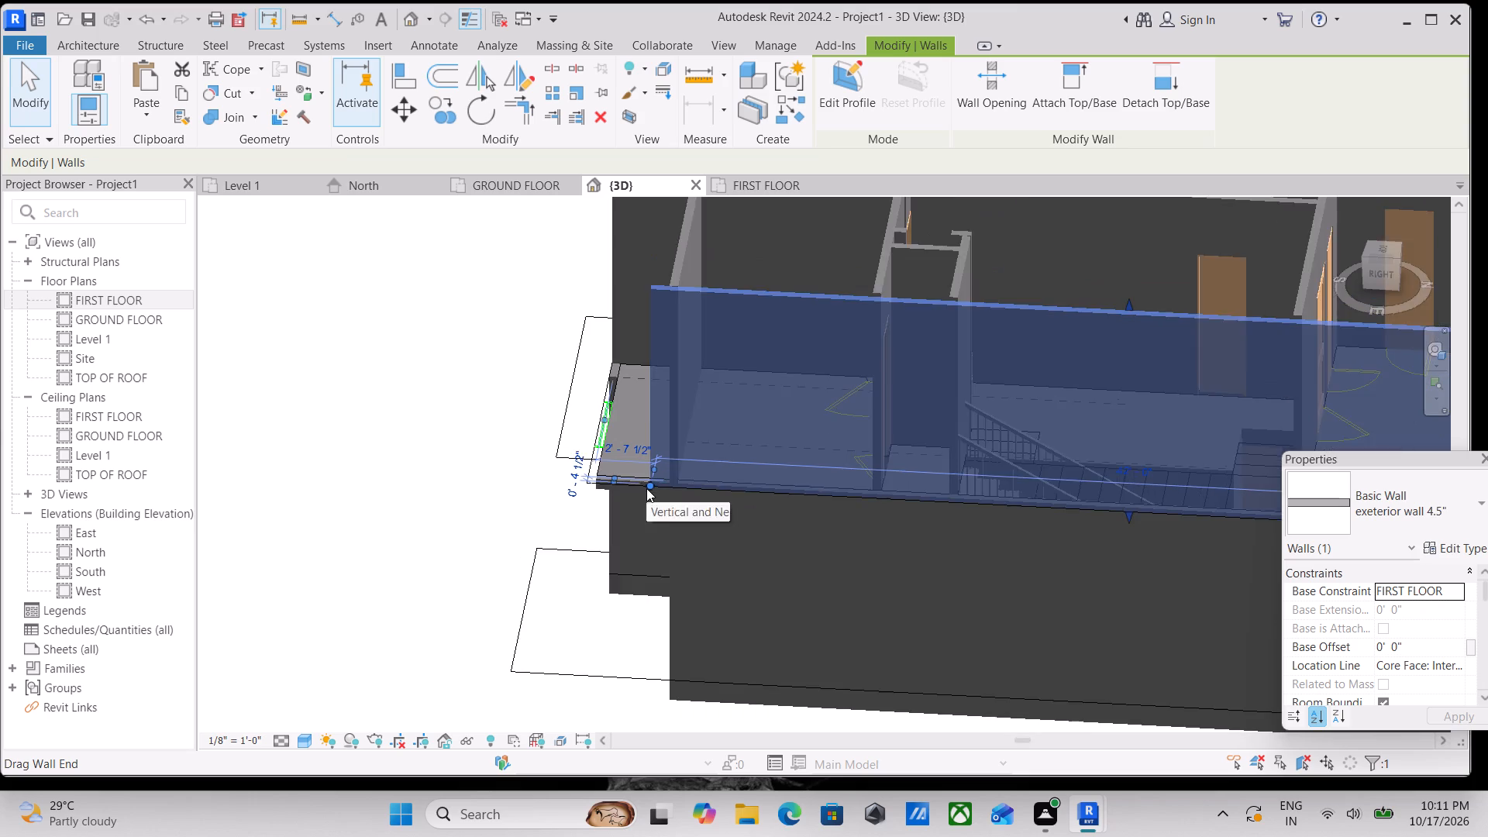
pyautogui.scroll(4, 646, 488)
pyautogui.moveTo(651, 483); pyautogui.dragTo(694, 484)
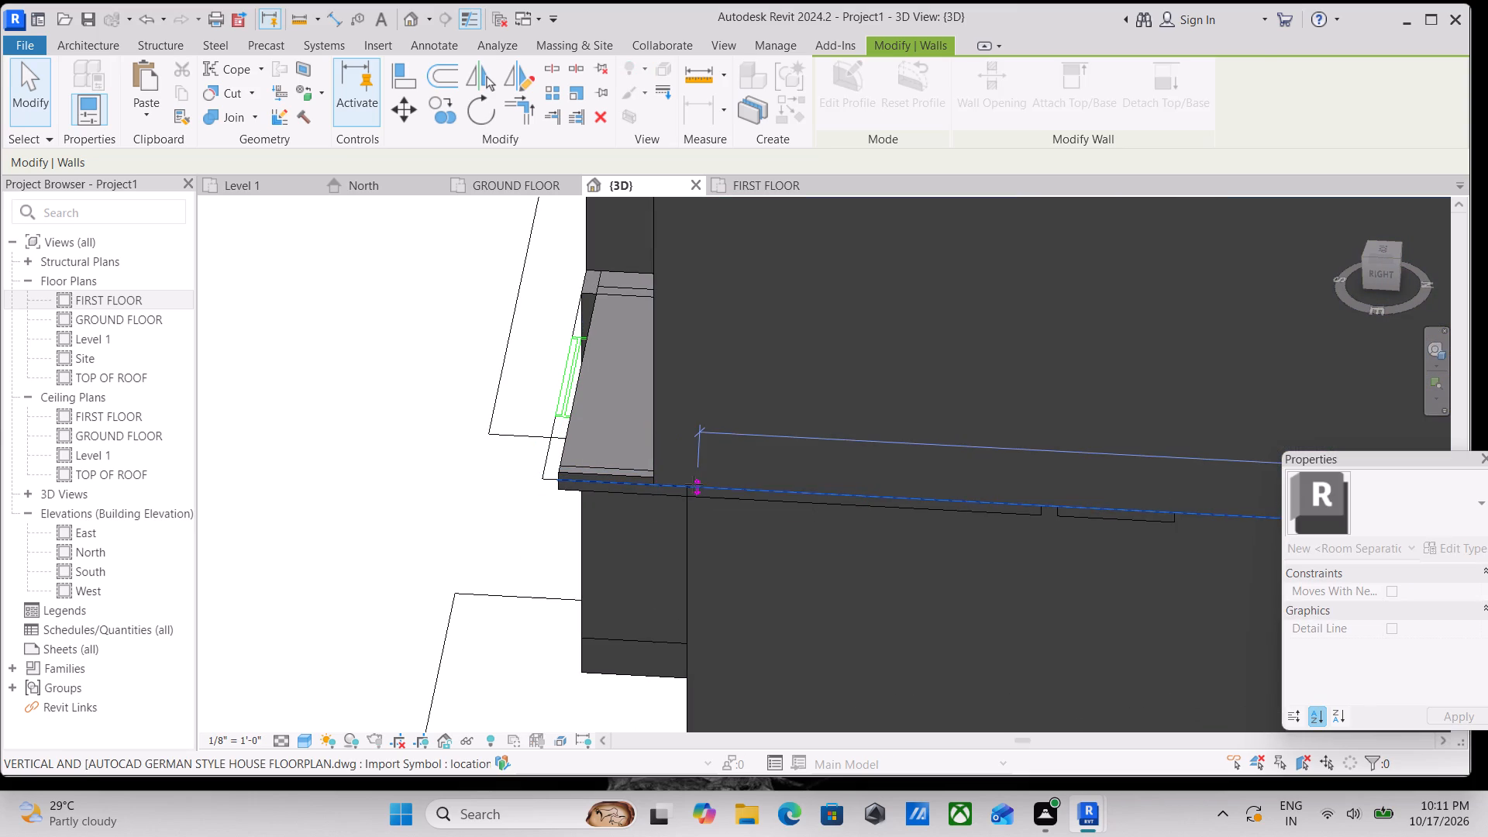
pyautogui.moveTo(694, 484); pyautogui.dragTo(689, 483)
pyautogui.scroll(2, 689, 484)
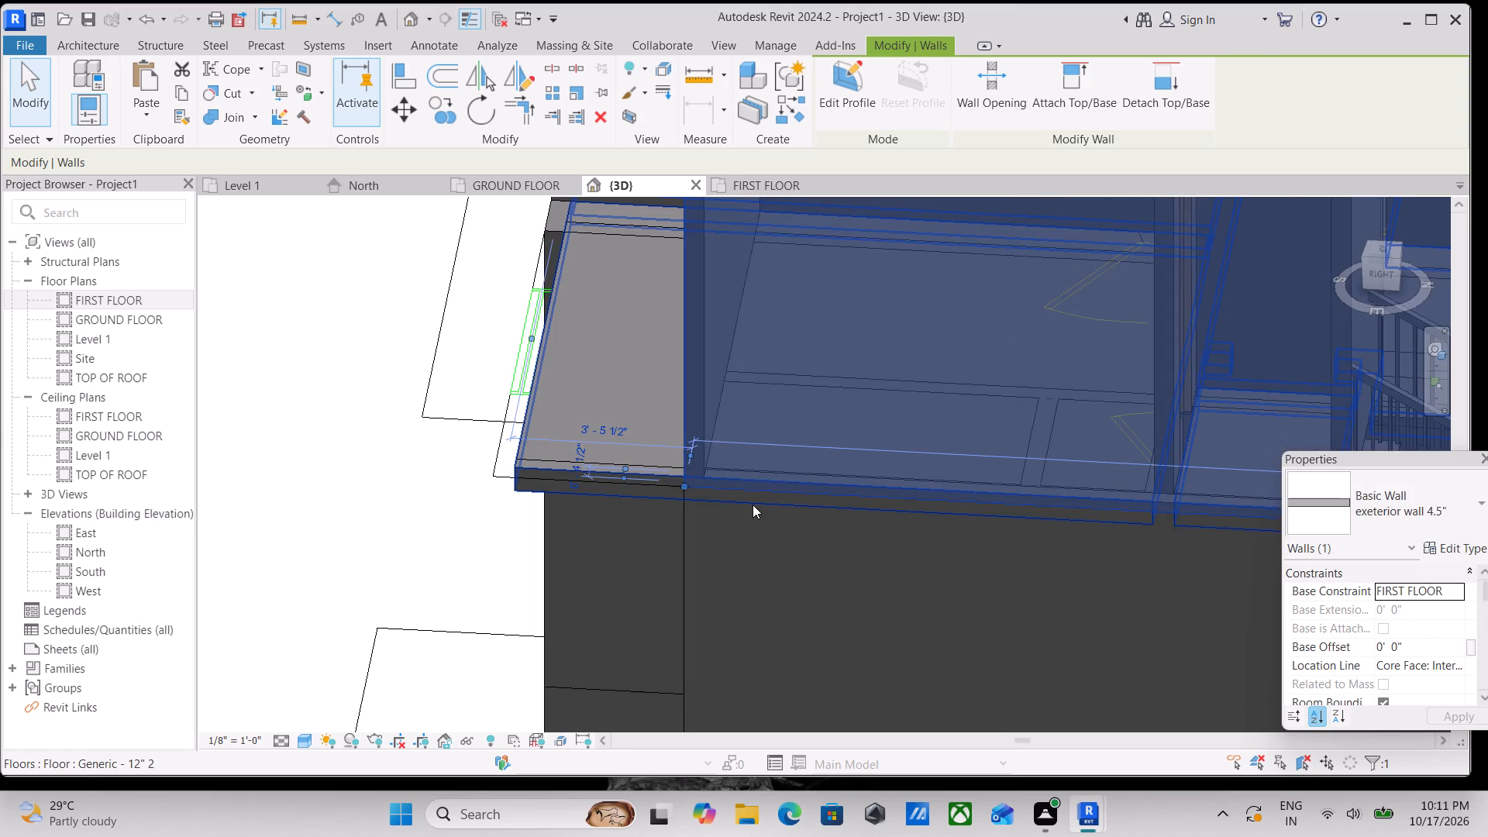
pyautogui.press('Escape')
# Examine the building from above, the front and both sides, checking the first-floor front walls above the garages and porches.
pyautogui.scroll(-7, 755, 498)
pyautogui.keyDown('shift'); pyautogui.moveTo(739, 491); pyautogui.dragTo(1099, 619, button='middle'); pyautogui.keyUp('shift')
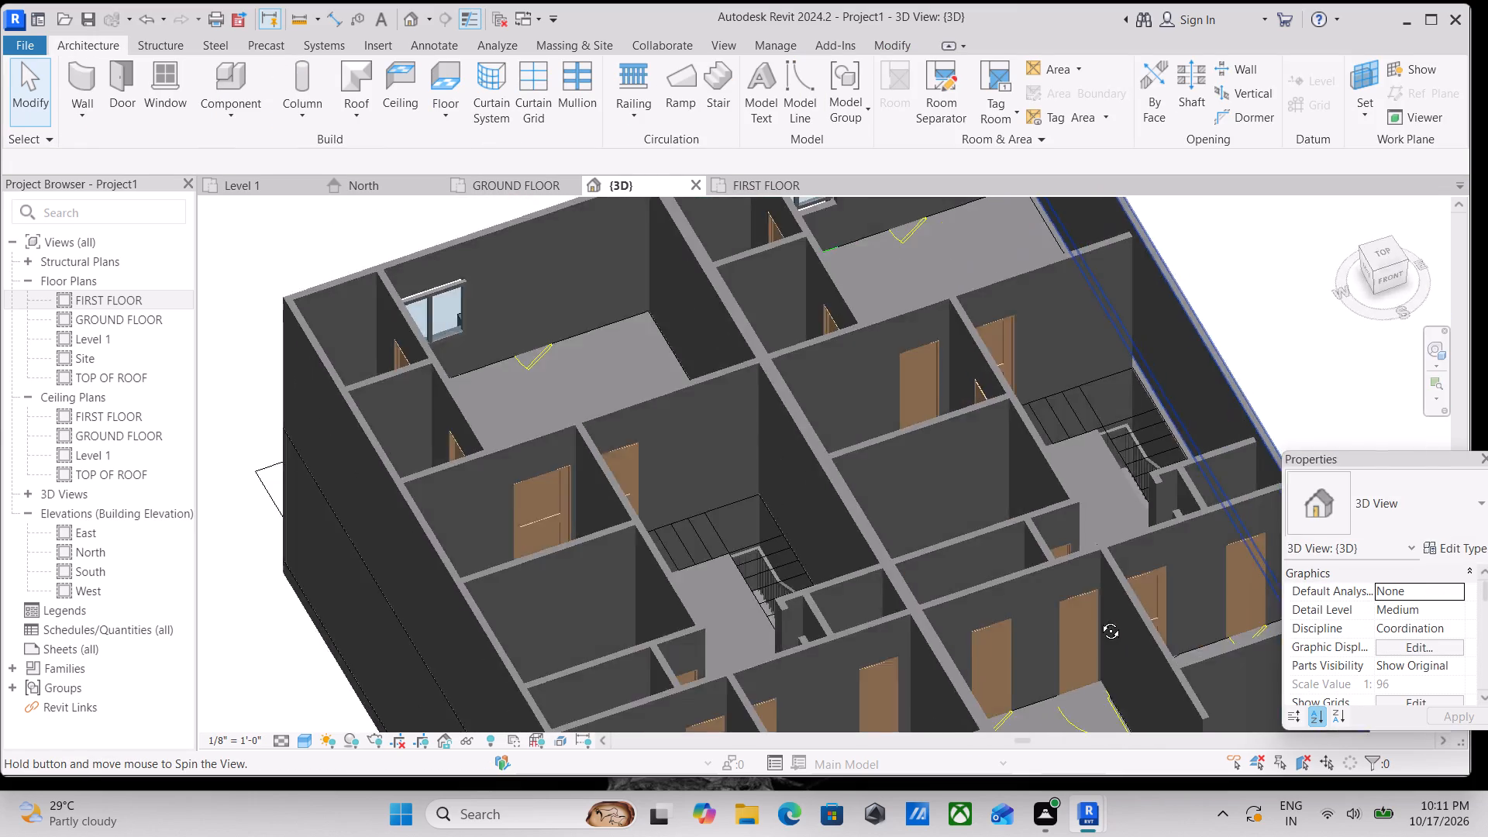
pyautogui.keyDown('shift'); pyautogui.moveTo(1099, 619); pyautogui.dragTo(1028, 532, button='middle'); pyautogui.keyUp('shift')
pyautogui.moveTo(1154, 570); pyautogui.dragTo(1148, 511, button='middle')
pyautogui.scroll(-3, 1147, 511)
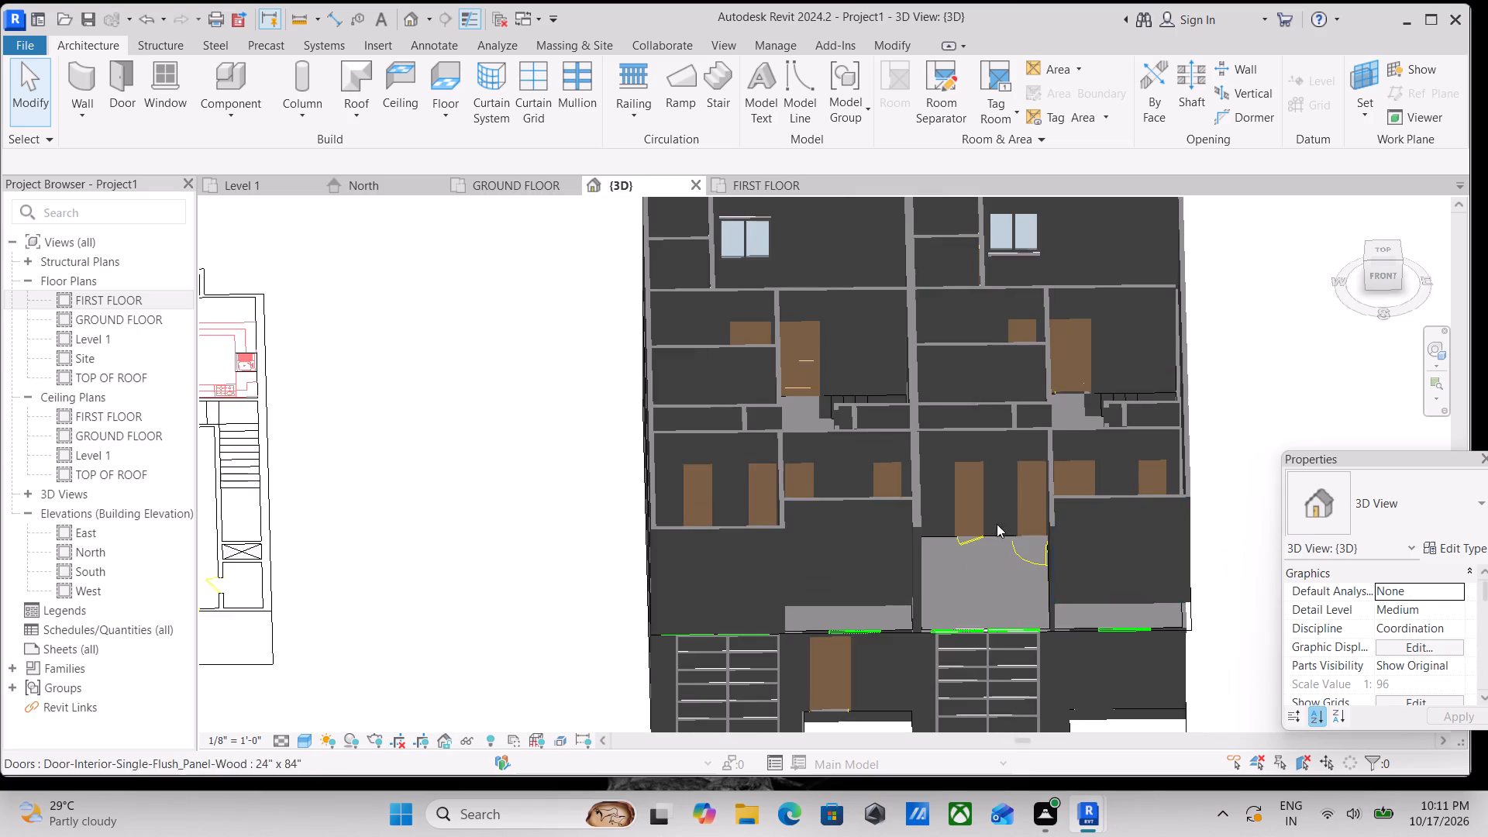
pyautogui.keyDown('shift'); pyautogui.moveTo(994, 522); pyautogui.dragTo(1010, 286, button='middle'); pyautogui.keyUp('shift')
pyautogui.moveTo(891, 431); pyautogui.dragTo(986, 498, button='middle')
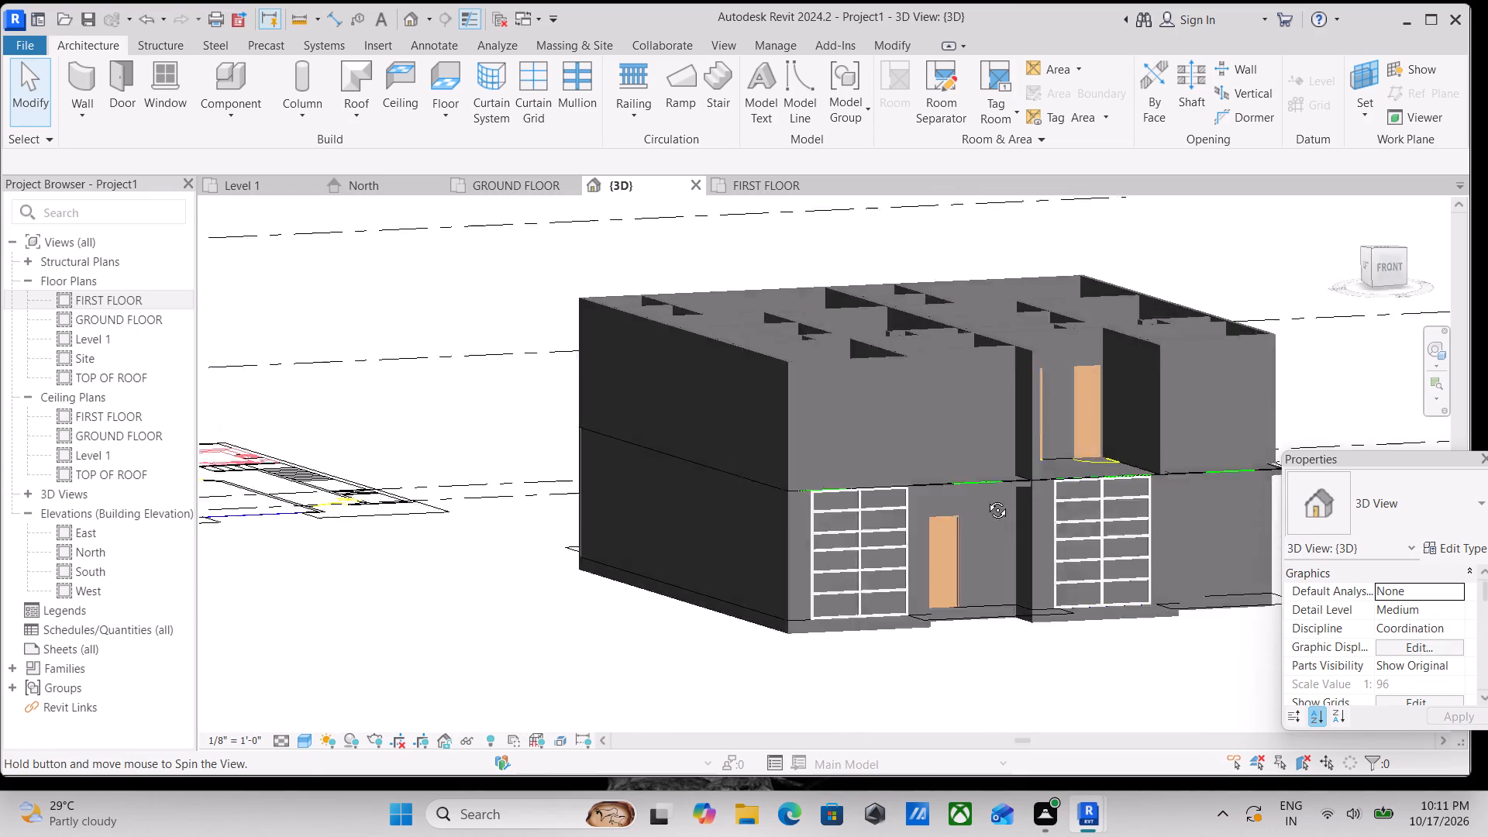
pyautogui.moveTo(986, 498); pyautogui.dragTo(730, 529, button='middle')
pyautogui.moveTo(730, 529); pyautogui.dragTo(768, 546, button='middle')
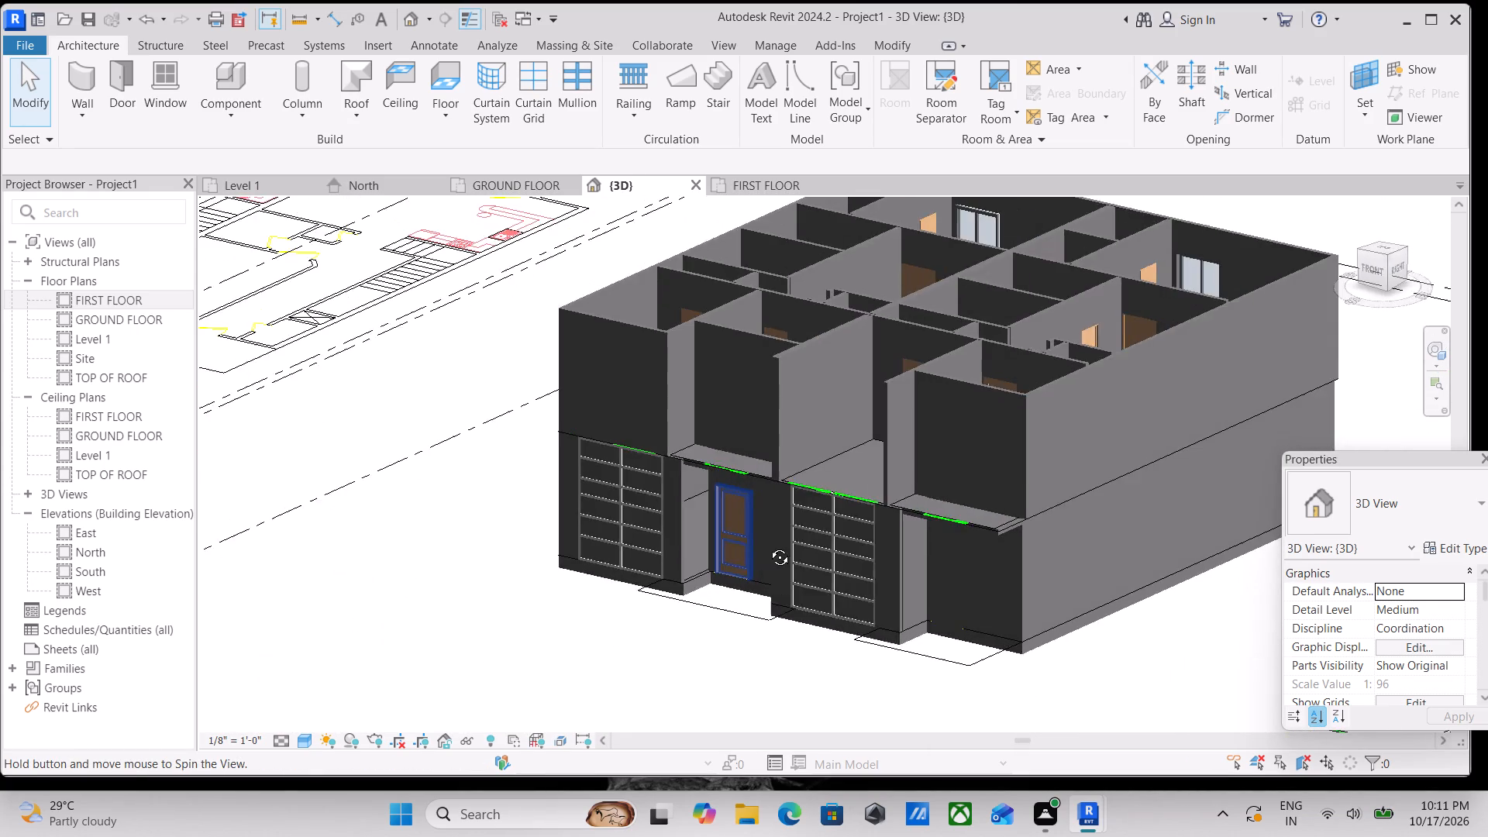
pyautogui.moveTo(768, 546); pyautogui.dragTo(864, 600, button='middle')
pyautogui.scroll(-2, 864, 600)
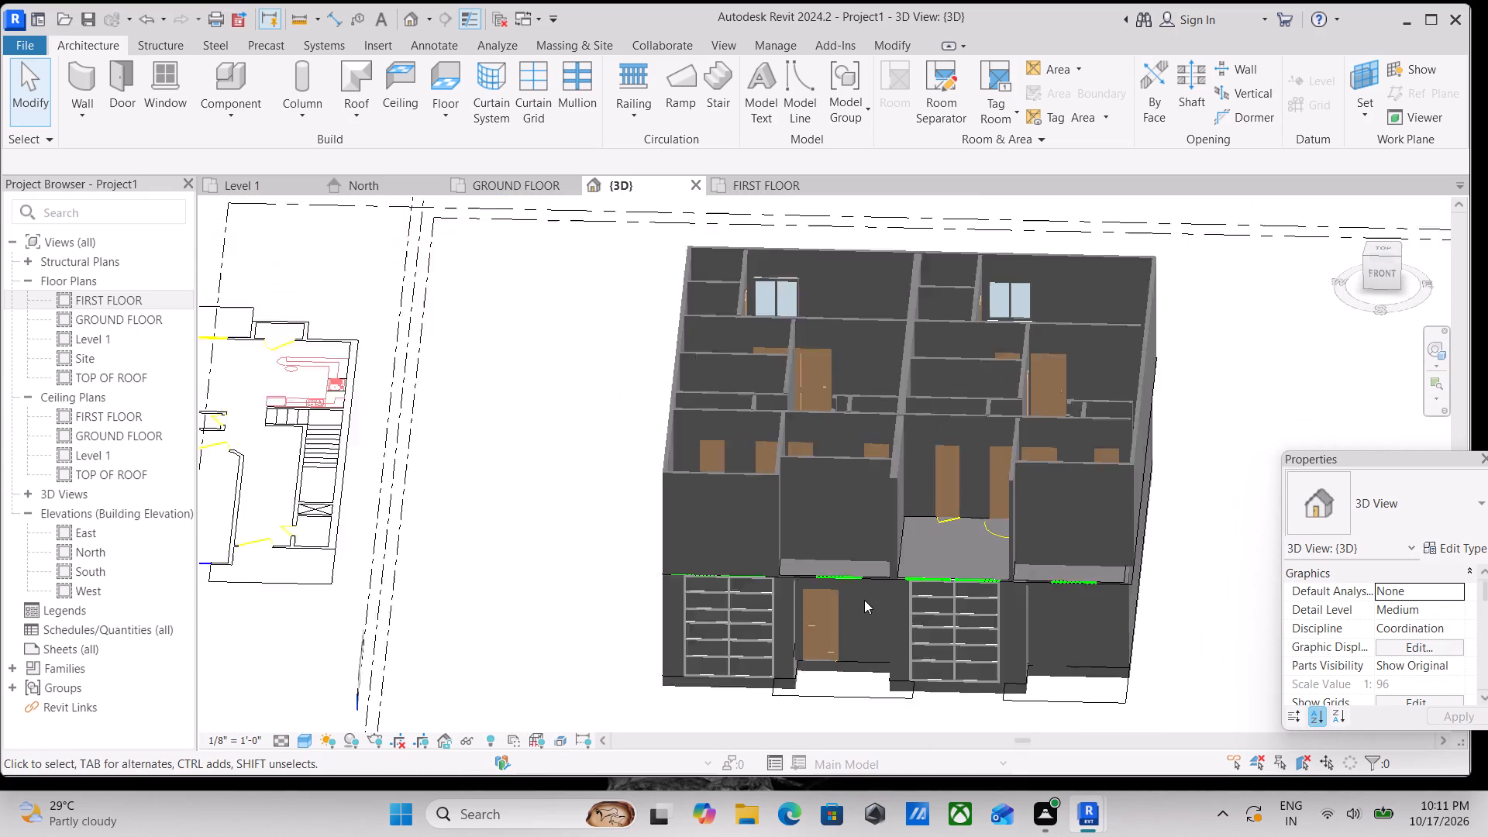
# Place a 36" x 84" Door-Interior-Single-2_Panel-Wood door between the second unit's foyer and front porch on the ground floor.
pyautogui.click(491, 186)
pyautogui.scroll(-2, 1120, 571)
pyautogui.moveTo(1151, 572); pyautogui.dragTo(1051, 562, button='middle')
pyautogui.scroll(3, 1073, 546)
pyautogui.write('dr')
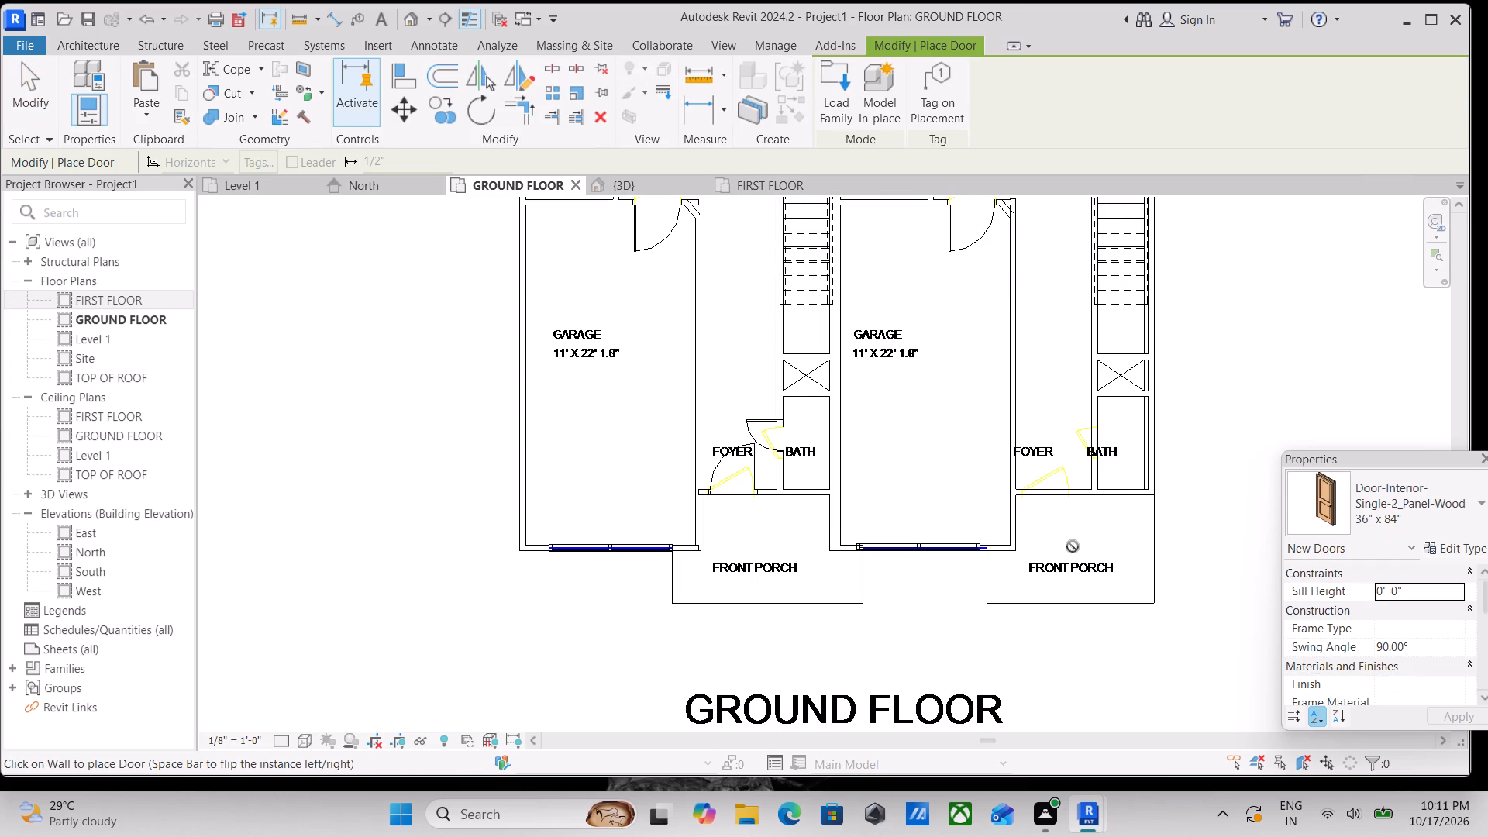
pyautogui.click(1058, 488)
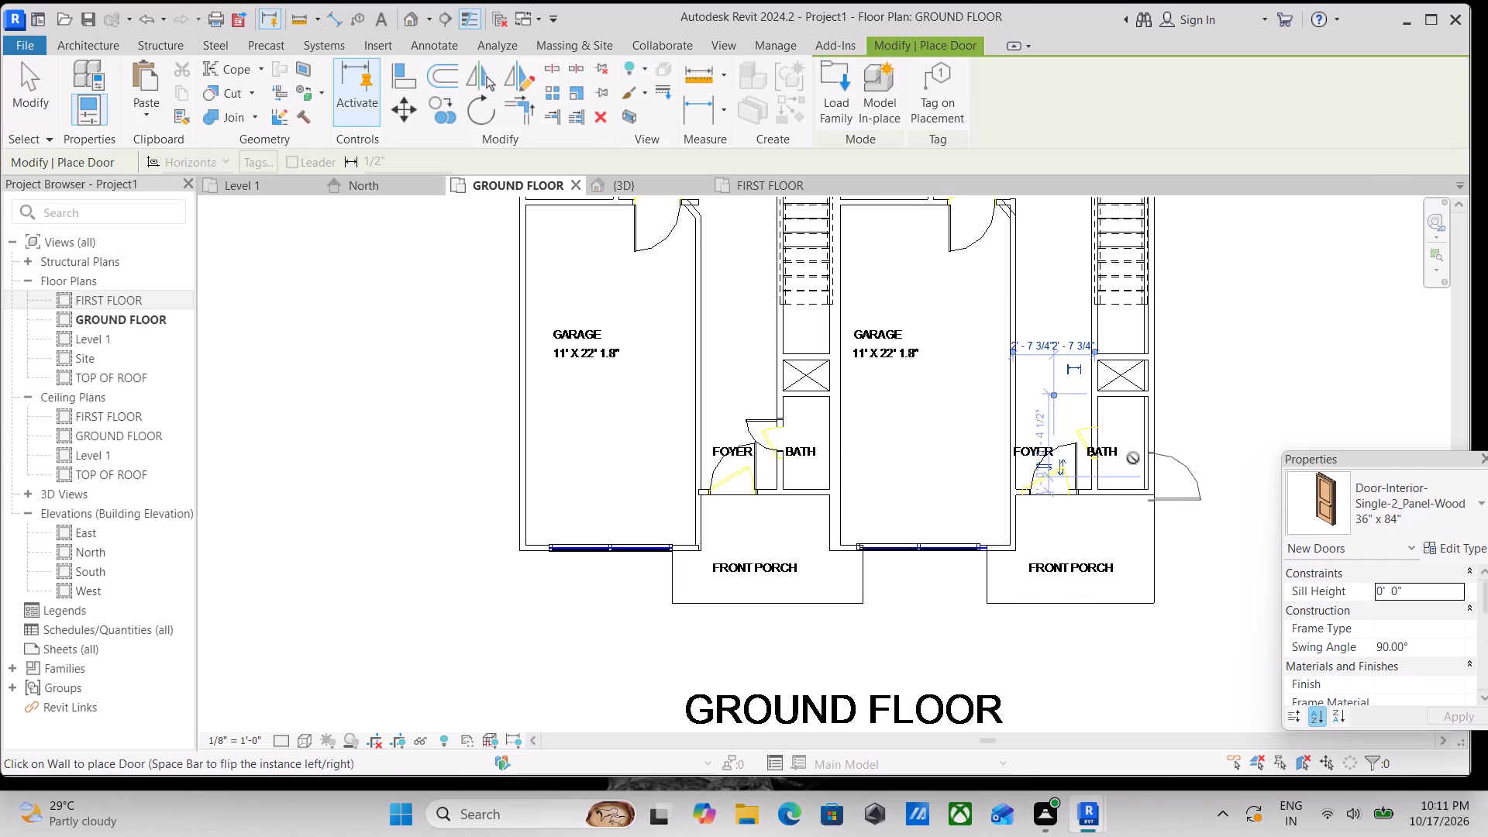
# Place a 24" x 84" Door-Interior-Single-Flush_Panel-Wood door in the wall between the second unit's ground-floor foyer and bath.
pyautogui.click(1476, 515)
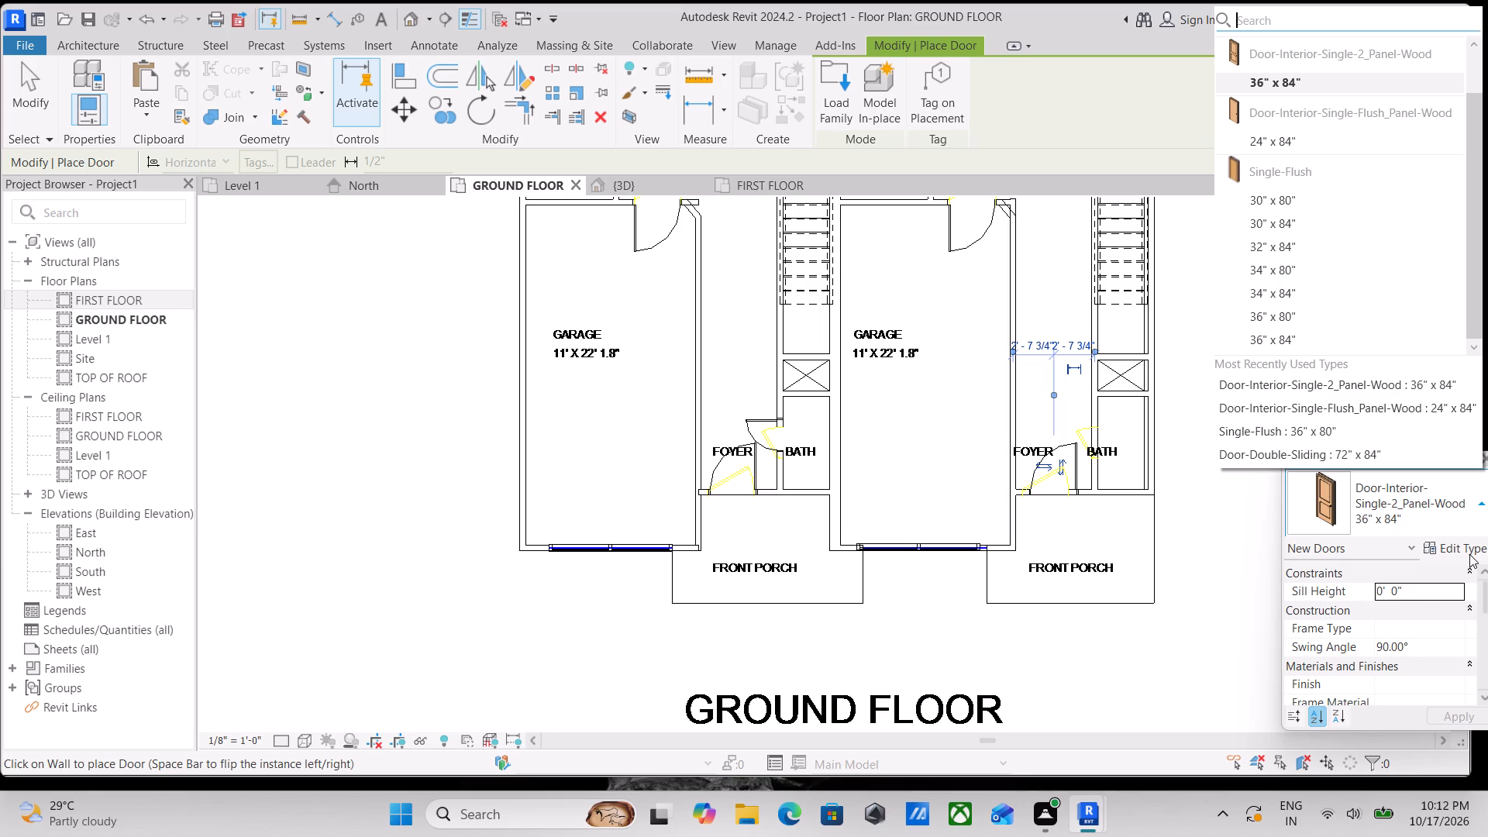
pyautogui.scroll(-1, 1181, 463)
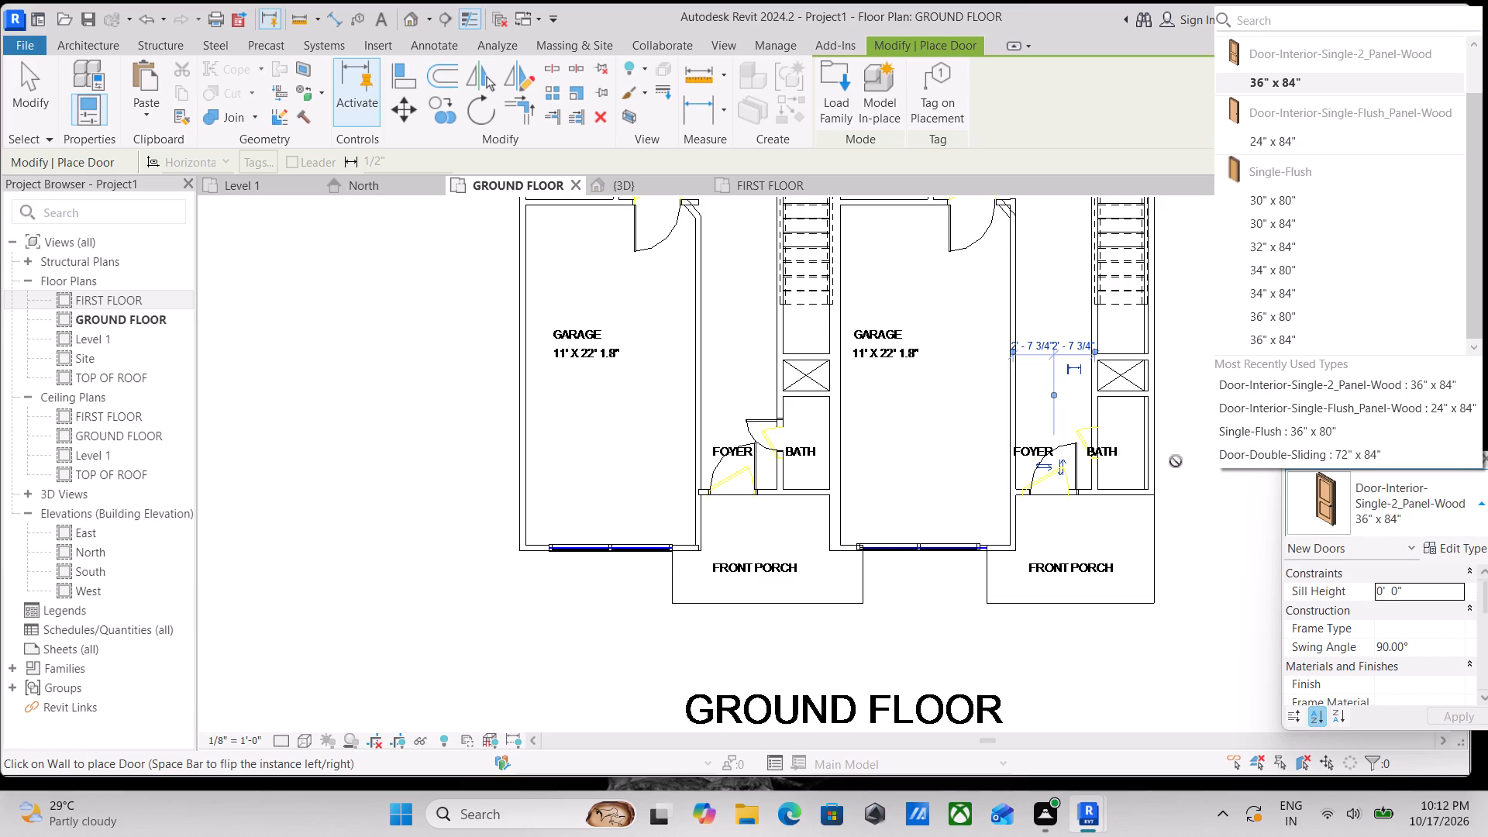
pyautogui.scroll(-1, 1176, 461)
pyautogui.scroll(3, 1116, 498)
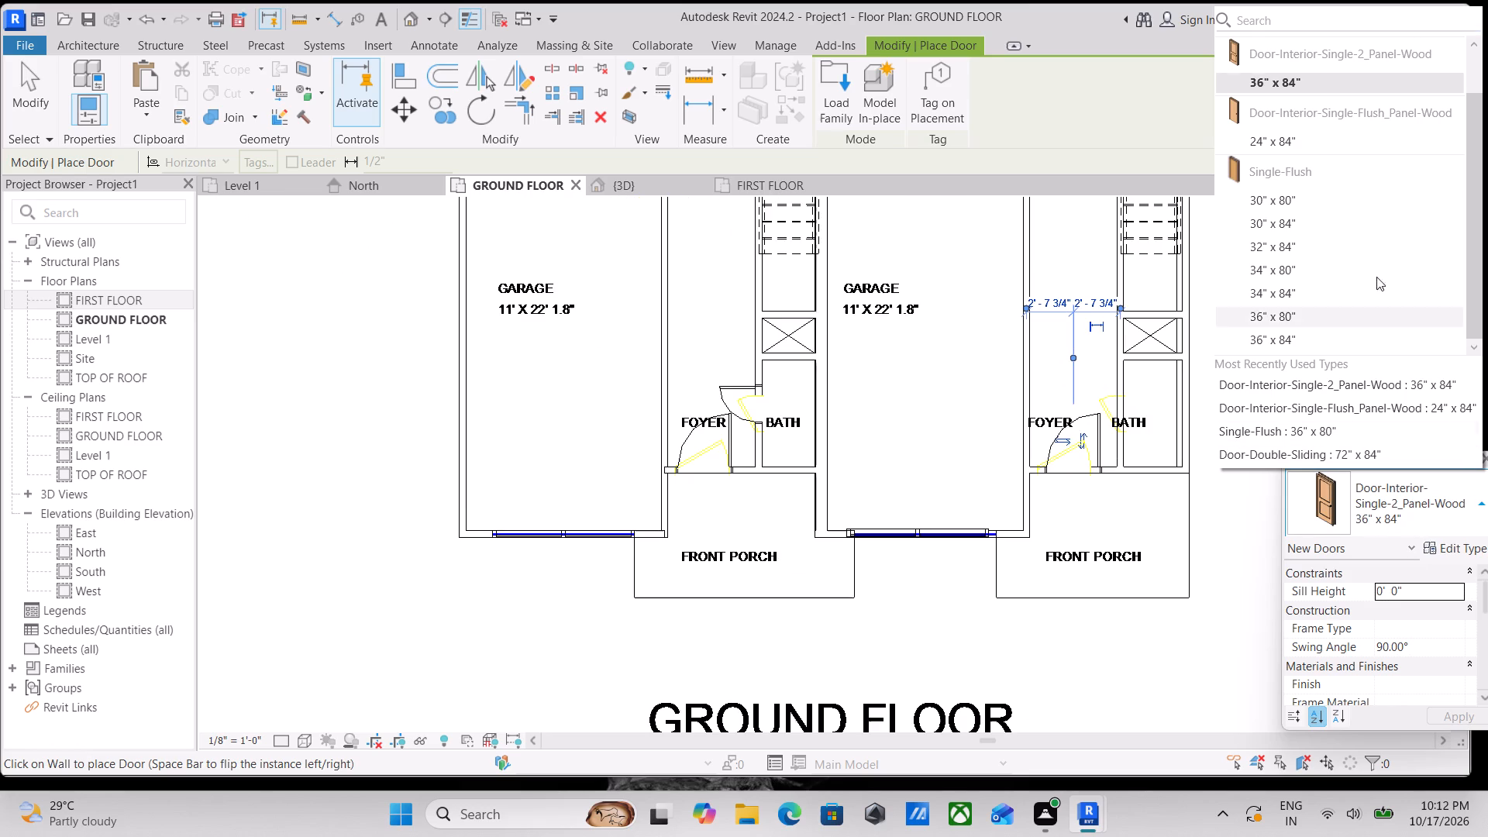
pyautogui.click(1333, 128)
pyautogui.scroll(1, 1143, 426)
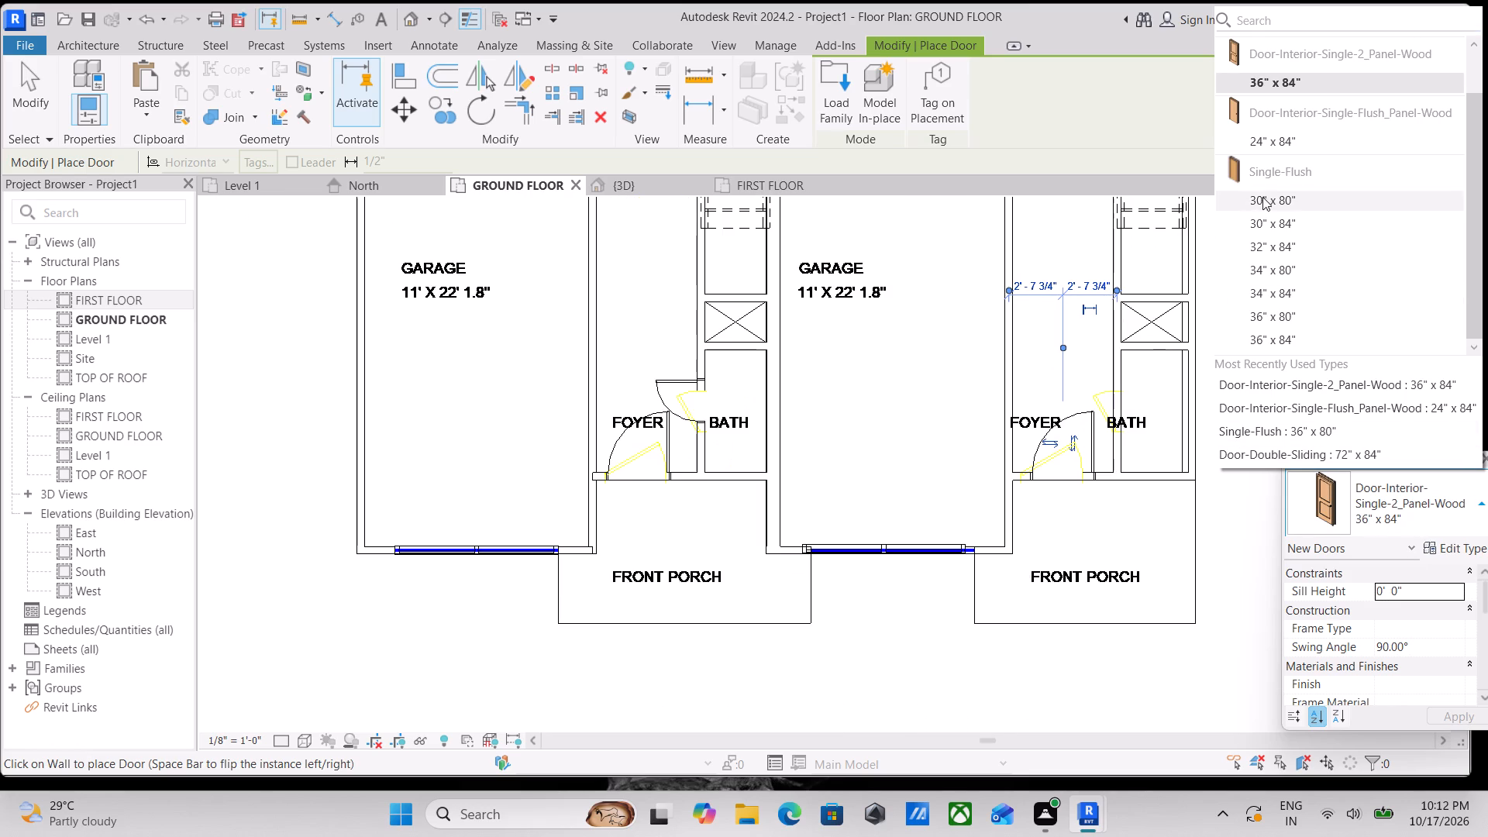
pyautogui.click(1272, 139)
pyautogui.scroll(3, 1085, 411)
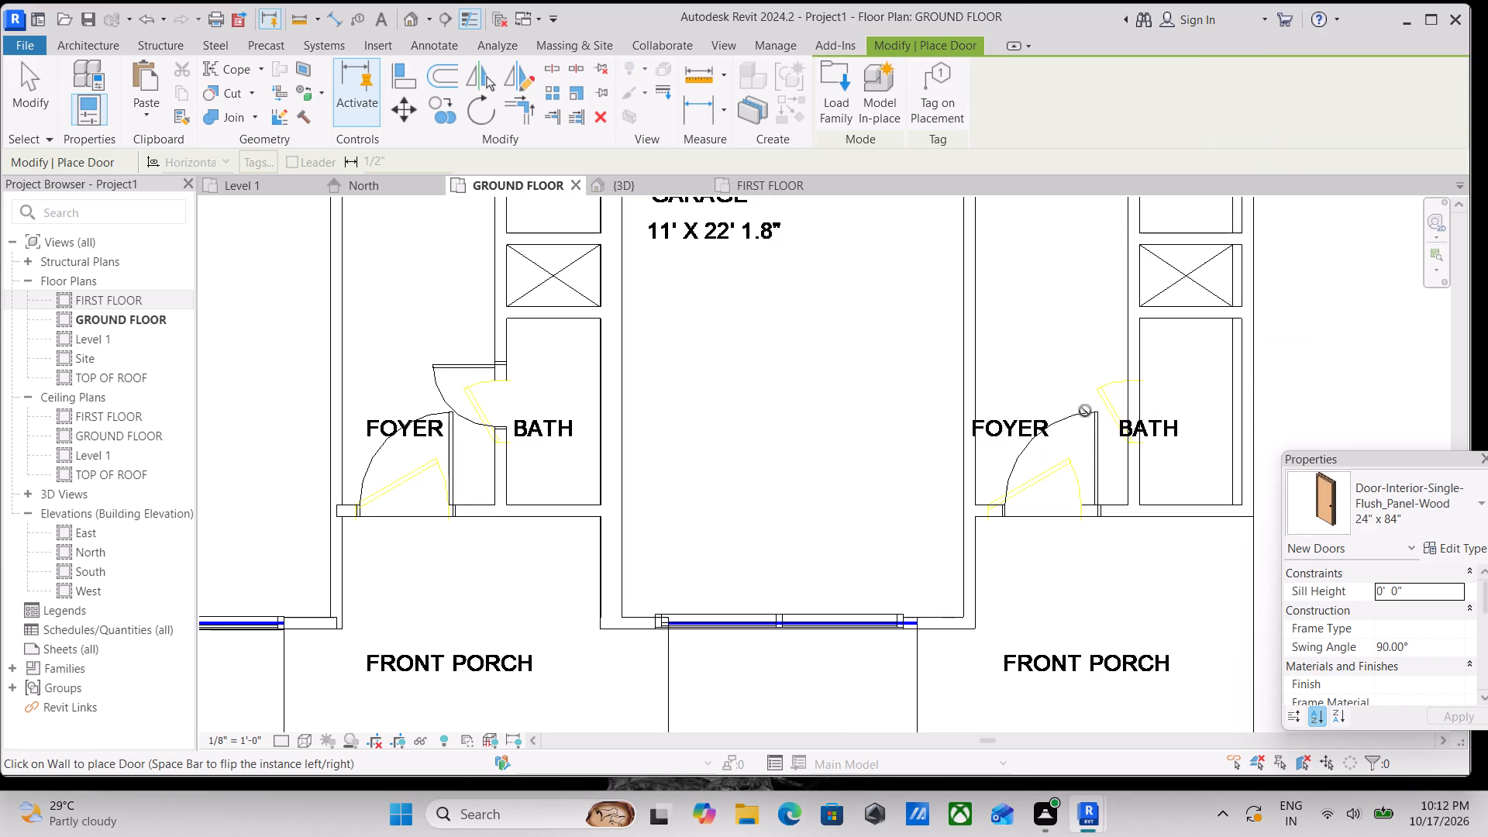
pyautogui.click(1142, 376)
pyautogui.scroll(-4, 1142, 376)
pyautogui.press('Escape')
pyautogui.scroll(-4, 1142, 376)
pyautogui.press('Escape')
pyautogui.press('Escape')
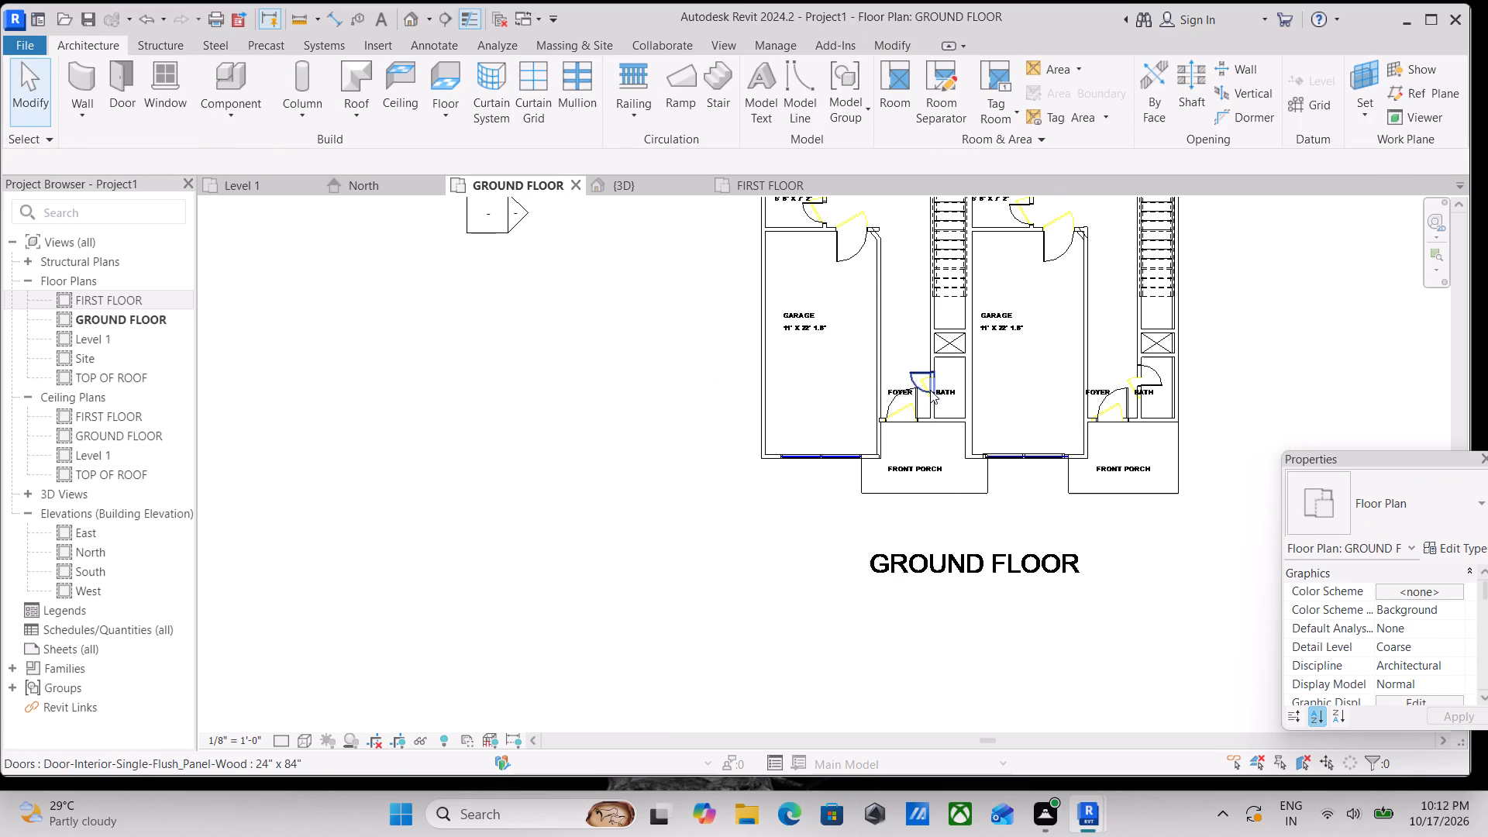
pyautogui.scroll(-3, 930, 390)
pyautogui.press('Escape')
pyautogui.press('Escape')
pyautogui.scroll(4, 958, 398)
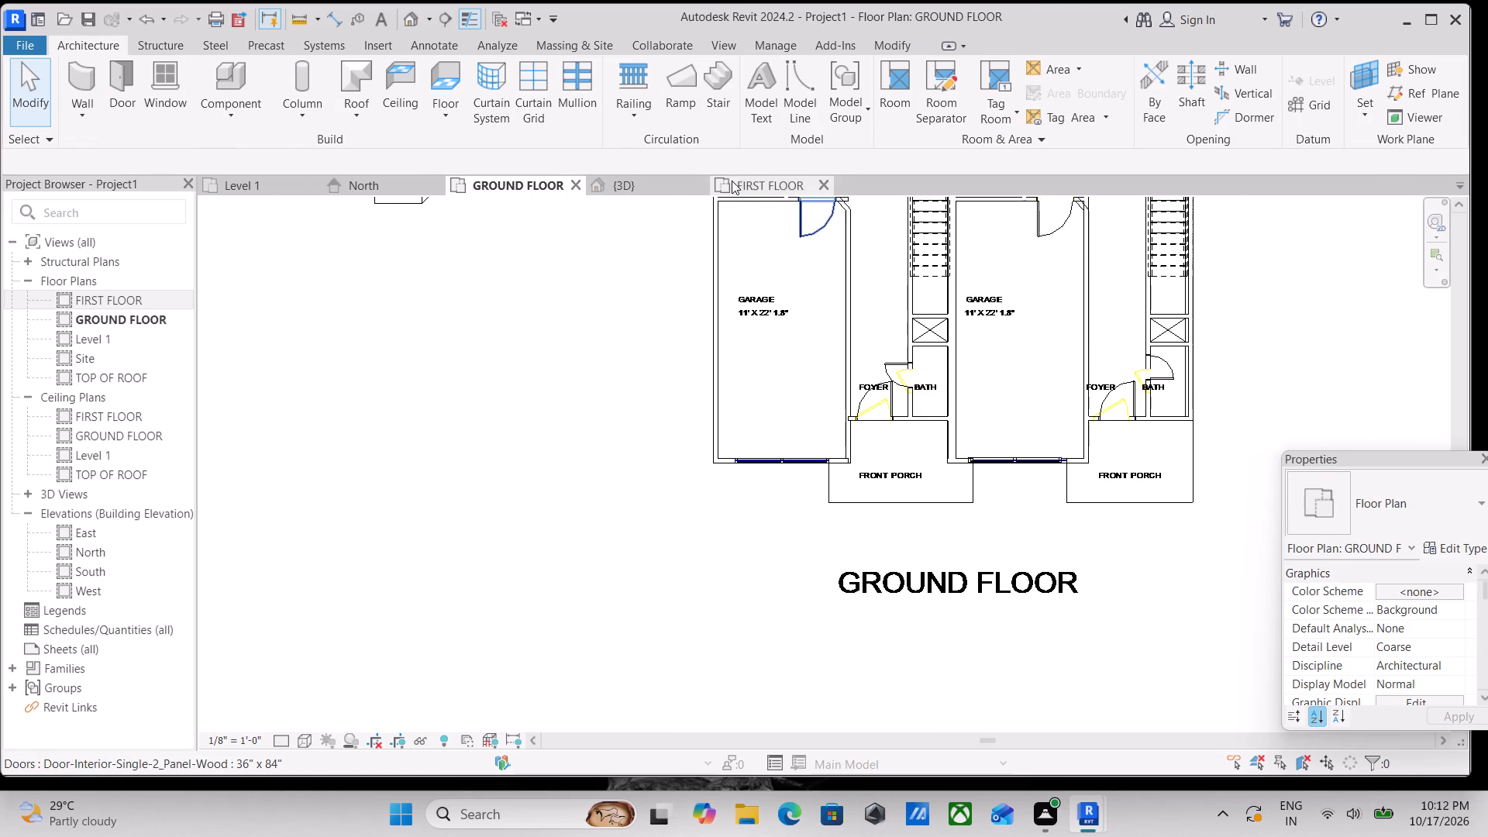
# Examine the building's front, rear and sides in 3D, including where the ground-floor rear projections meet the first floor.
pyautogui.click(741, 191)
pyautogui.scroll(-4, 759, 314)
pyautogui.click(596, 195)
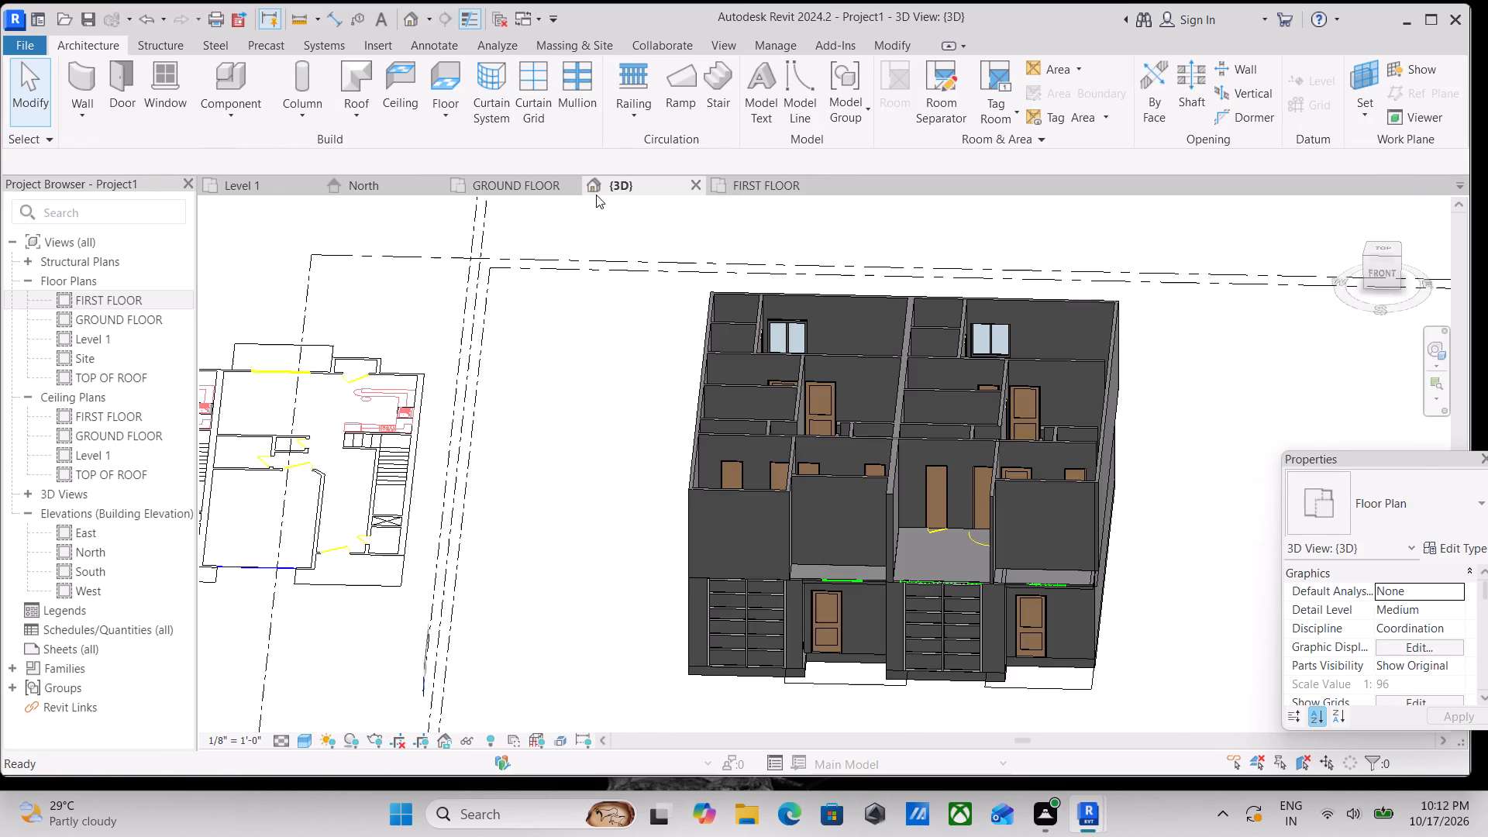
pyautogui.scroll(-2, 708, 284)
pyautogui.scroll(-1, 839, 433)
pyautogui.keyDown('shift'); pyautogui.moveTo(845, 457); pyautogui.dragTo(1207, 230, button='middle'); pyautogui.keyUp('shift')
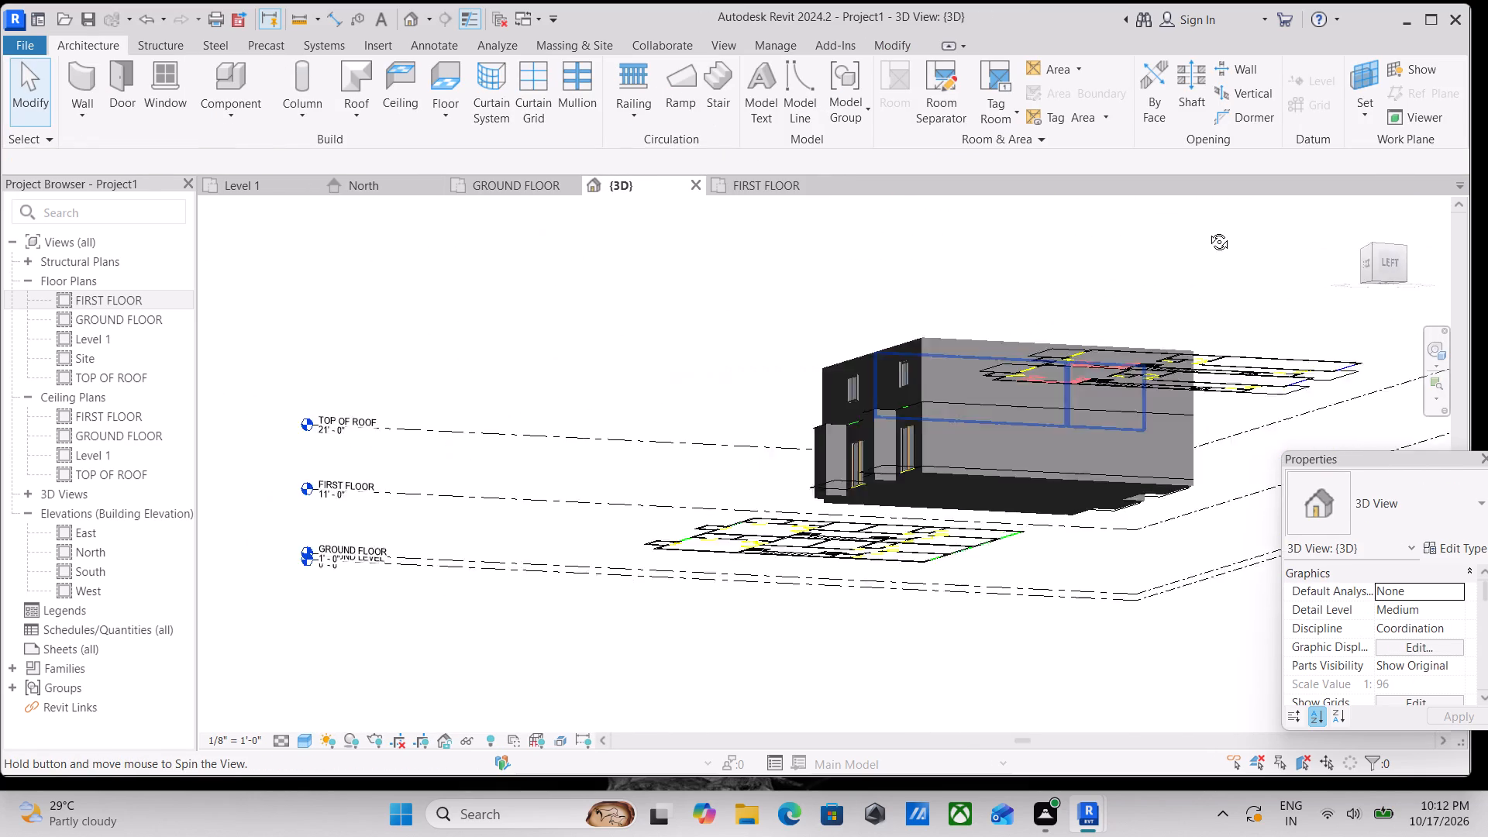
pyautogui.keyDown('shift'); pyautogui.moveTo(1207, 230); pyautogui.dragTo(1356, 335, button='middle'); pyautogui.keyUp('shift')
pyautogui.keyDown('shift'); pyautogui.moveTo(1211, 360); pyautogui.dragTo(1245, 336, button='middle'); pyautogui.keyUp('shift')
pyautogui.scroll(7, 1009, 453)
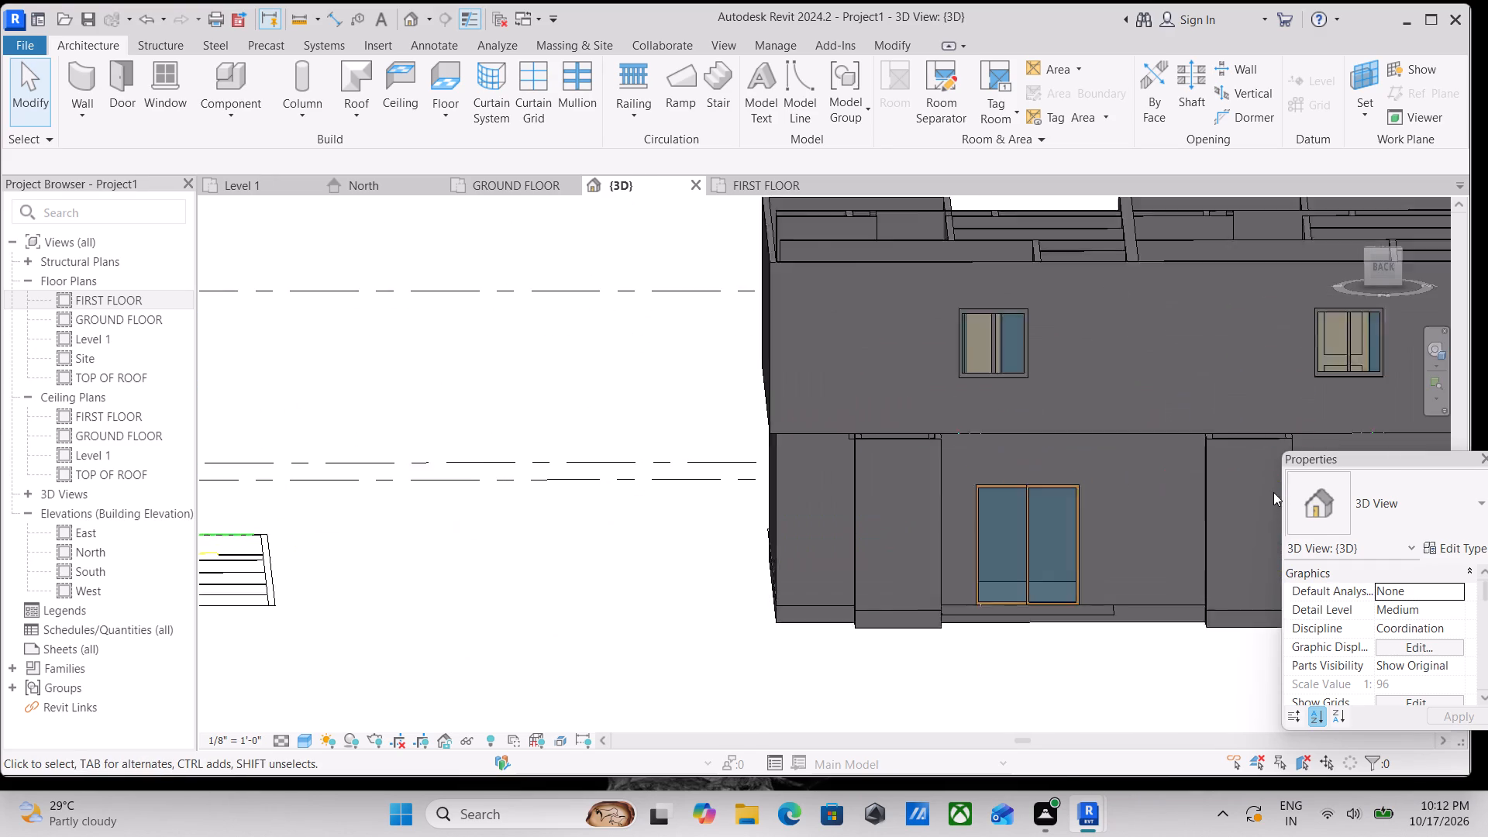
pyautogui.scroll(2, 1273, 492)
pyautogui.scroll(-4, 970, 438)
pyautogui.keyDown('shift'); pyautogui.scroll(-2, 970, 438); pyautogui.keyUp('shift')
pyautogui.keyDown('shift'); pyautogui.moveTo(974, 438); pyautogui.dragTo(1203, 438, button='middle'); pyautogui.keyUp('shift')
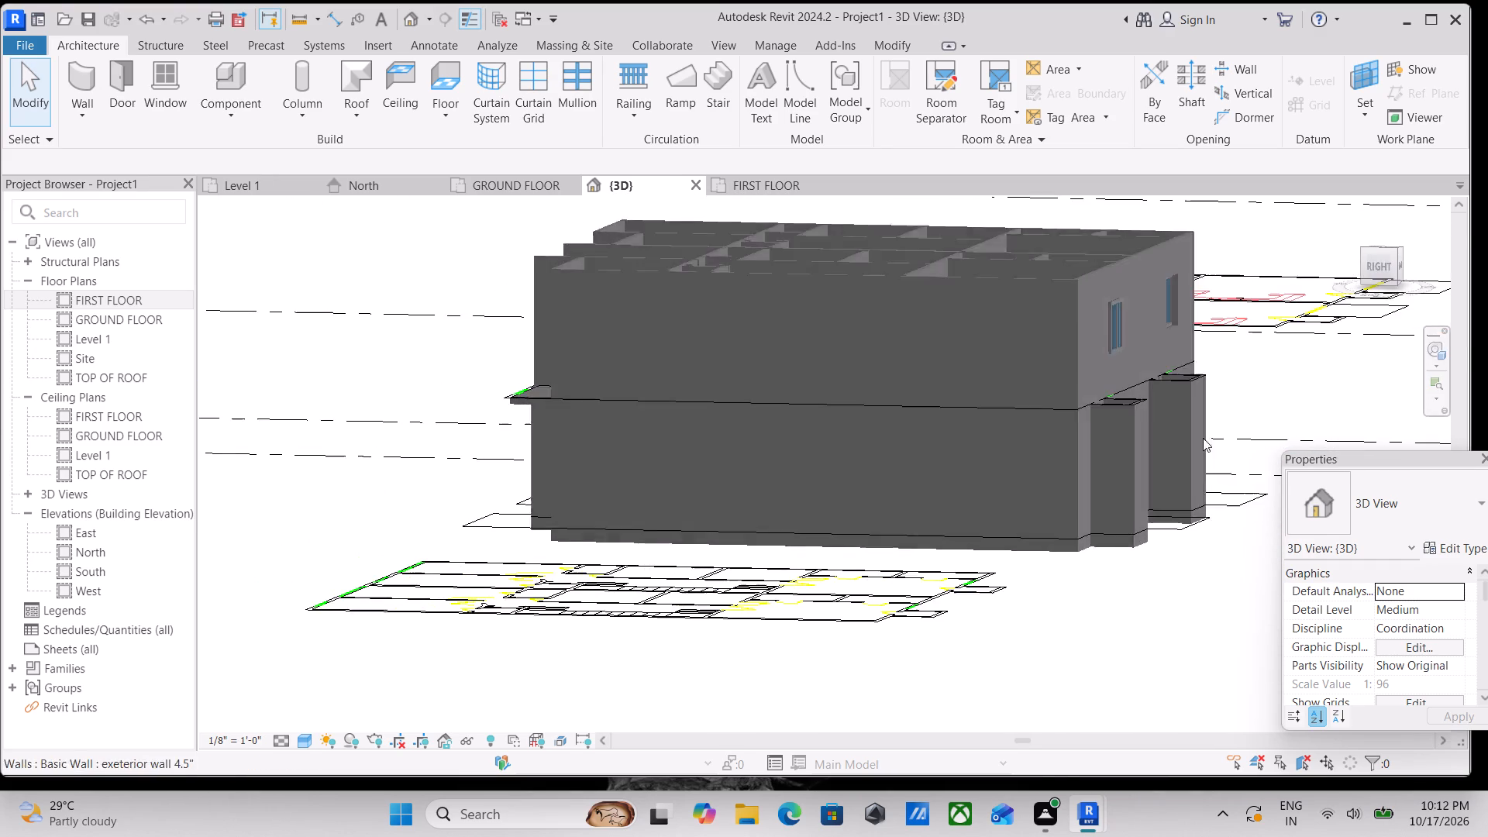
pyautogui.scroll(3, 1004, 409)
pyautogui.scroll(1, 1103, 424)
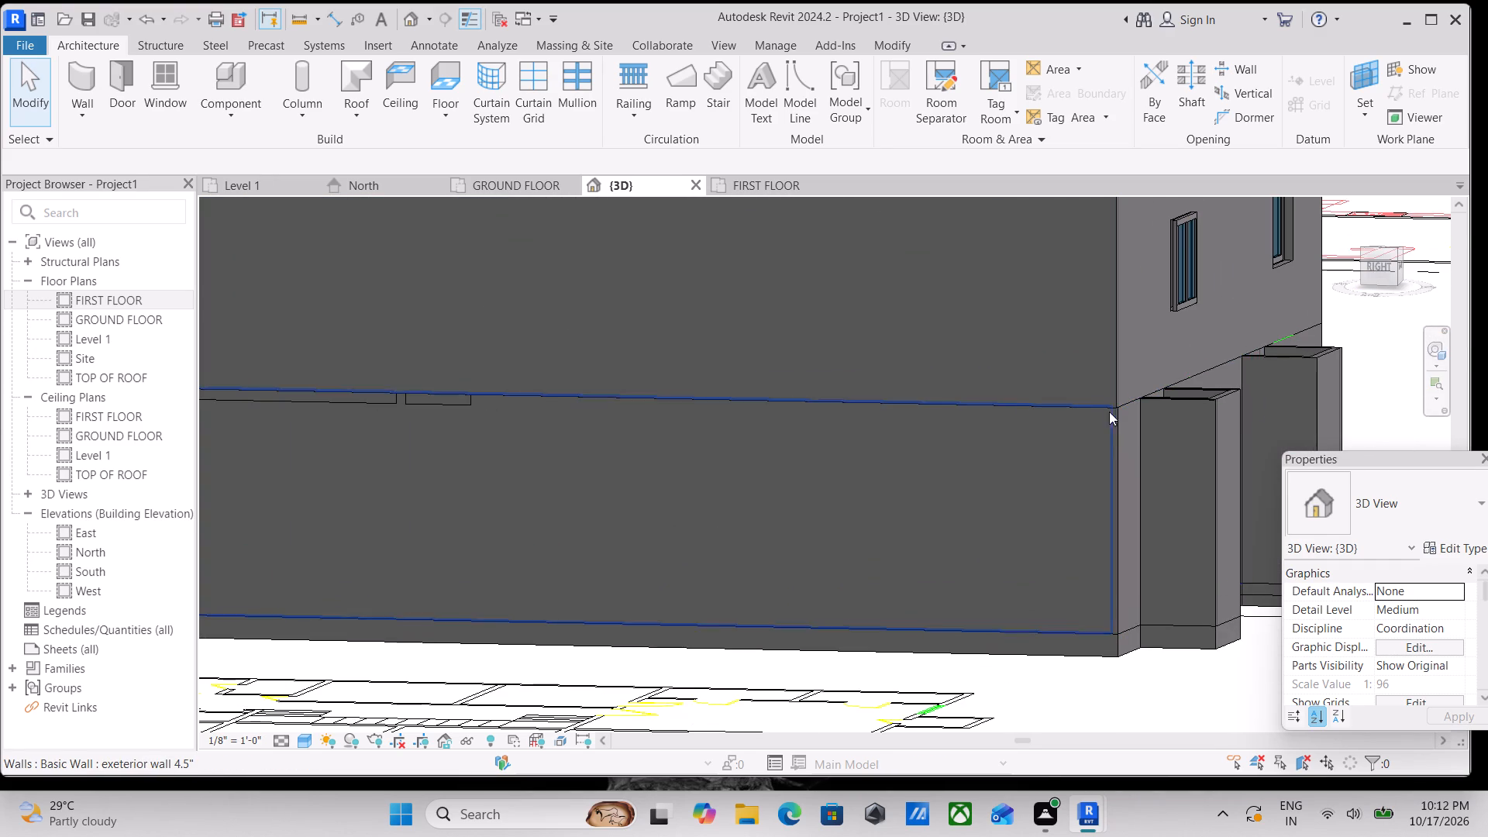
# Delete the rear-facing 4.5" exterior wall that closes off the second unit's ground-floor rear projection.
pyautogui.scroll(-2, 1098, 401)
pyautogui.keyDown('shift'); pyautogui.moveTo(1088, 425); pyautogui.dragTo(976, 634, button='middle'); pyautogui.keyUp('shift')
pyautogui.scroll(-1, 993, 551)
pyautogui.moveTo(880, 465); pyautogui.dragTo(823, 418, button='middle')
pyautogui.scroll(-1, 823, 418)
pyautogui.scroll(1, 852, 447)
pyautogui.click(1007, 545)
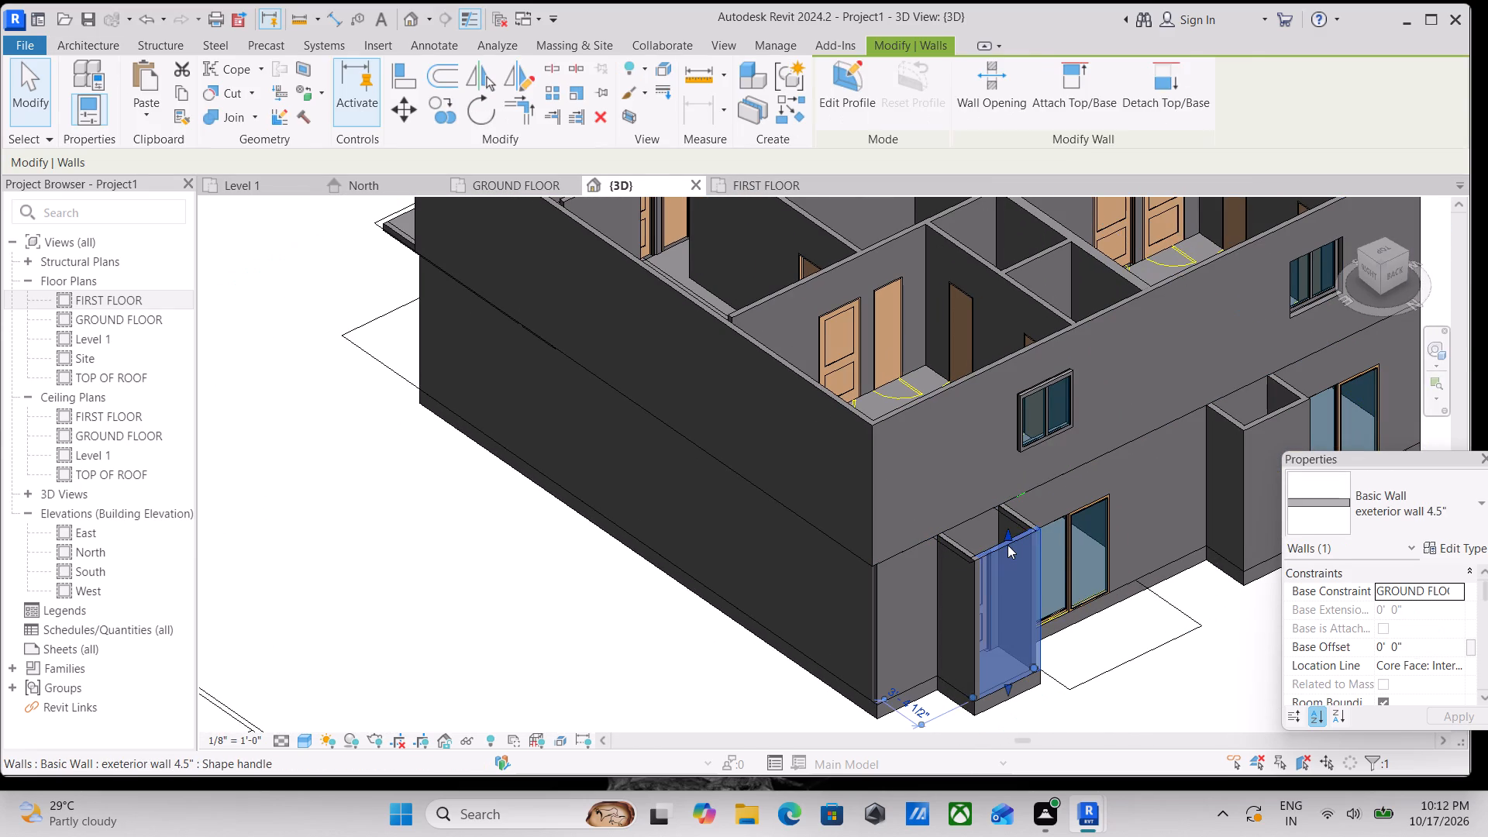
pyautogui.rightClick(1007, 545)
pyautogui.click(1103, 246)
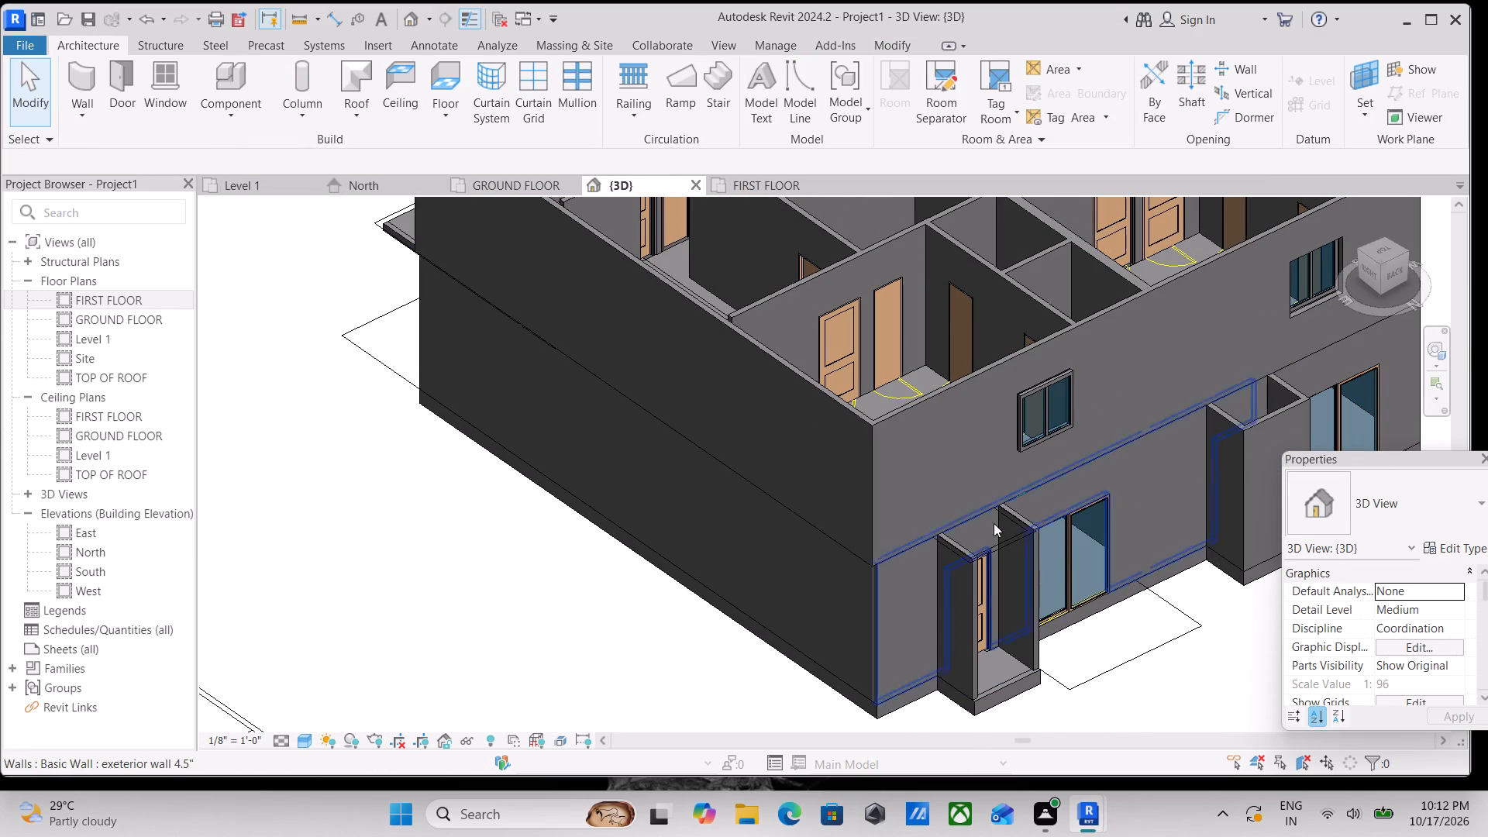
# Delete the matching rear-facing 4.5" exterior wall on the first unit's ground-floor rear projection.
pyautogui.scroll(-2, 1131, 541)
pyautogui.keyDown('shift'); pyautogui.moveTo(1131, 541); pyautogui.dragTo(1076, 580, button='middle'); pyautogui.keyUp('shift')
pyautogui.moveTo(1076, 580); pyautogui.dragTo(1004, 509, button='middle')
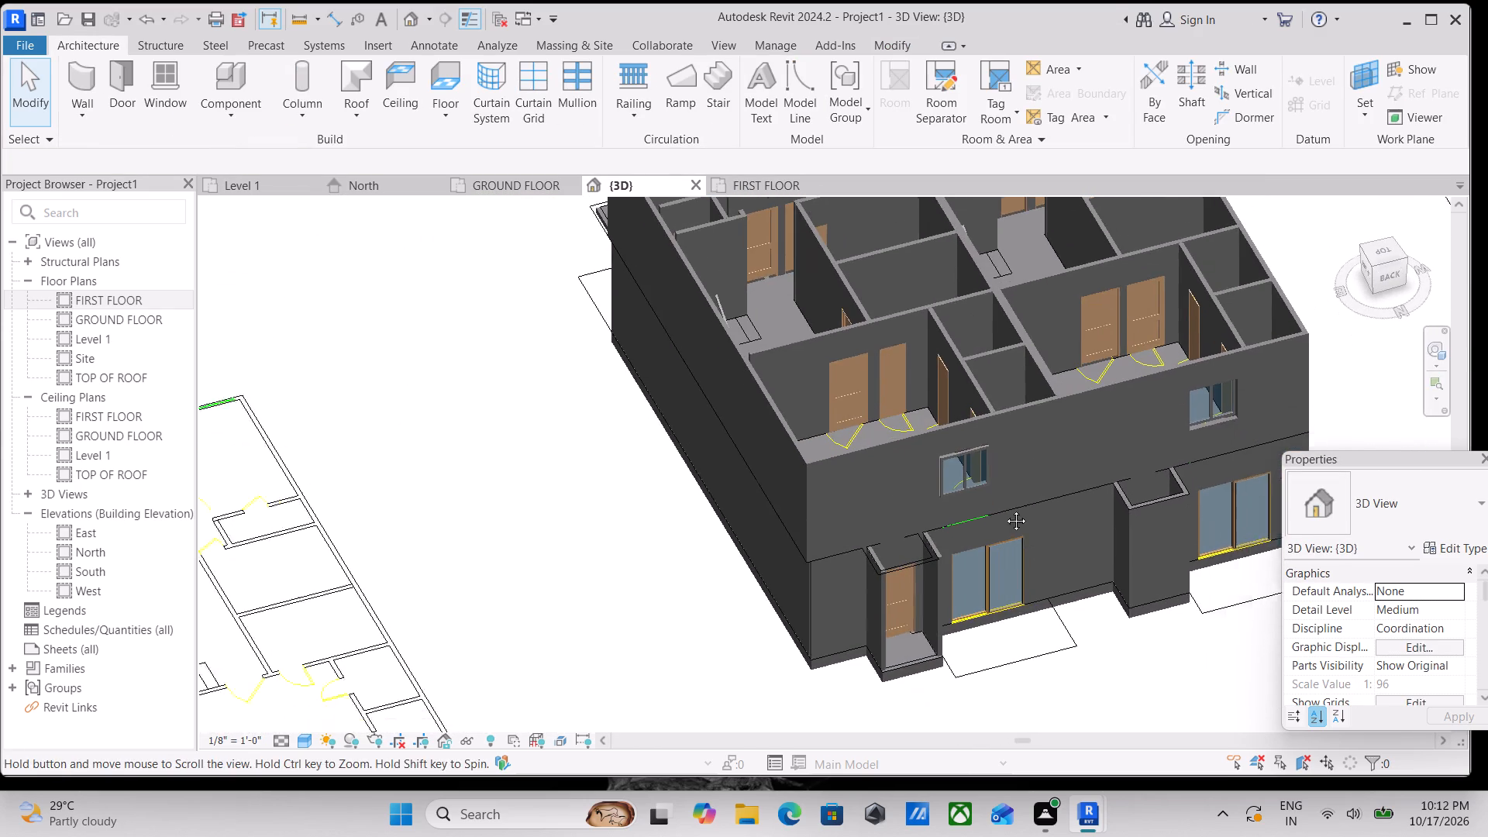
pyautogui.moveTo(1004, 509); pyautogui.dragTo(942, 435, button='middle')
pyautogui.click(1067, 401)
pyautogui.rightClick(1067, 400)
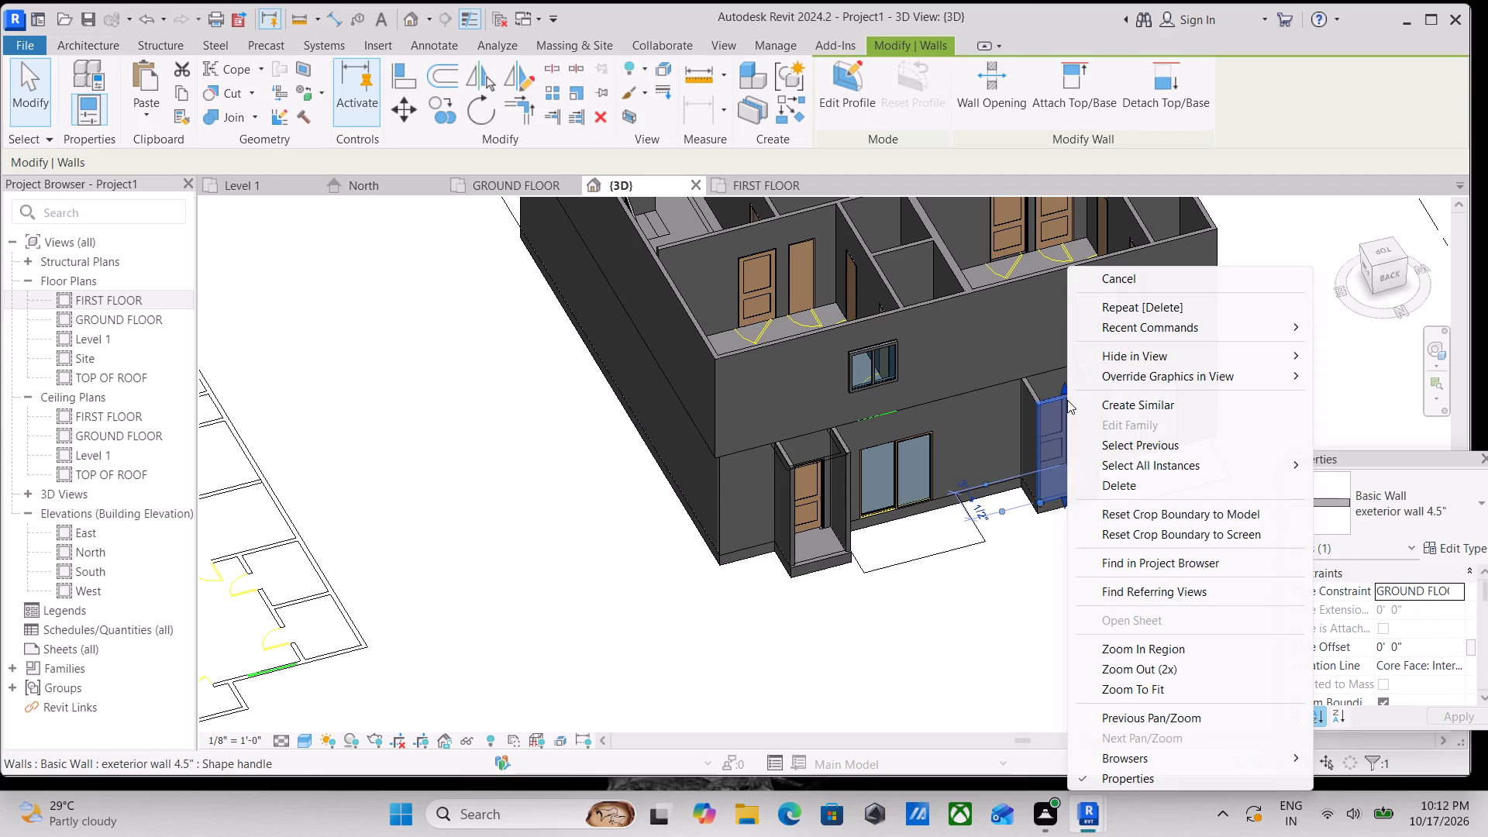
pyautogui.click(1111, 480)
# Examine the building from the side, above and front, comparing the first-floor front with the imported floor plans.
pyautogui.scroll(-3, 1111, 480)
pyautogui.keyDown('shift'); pyautogui.moveTo(1081, 470); pyautogui.dragTo(1329, 452, button='middle'); pyautogui.keyUp('shift')
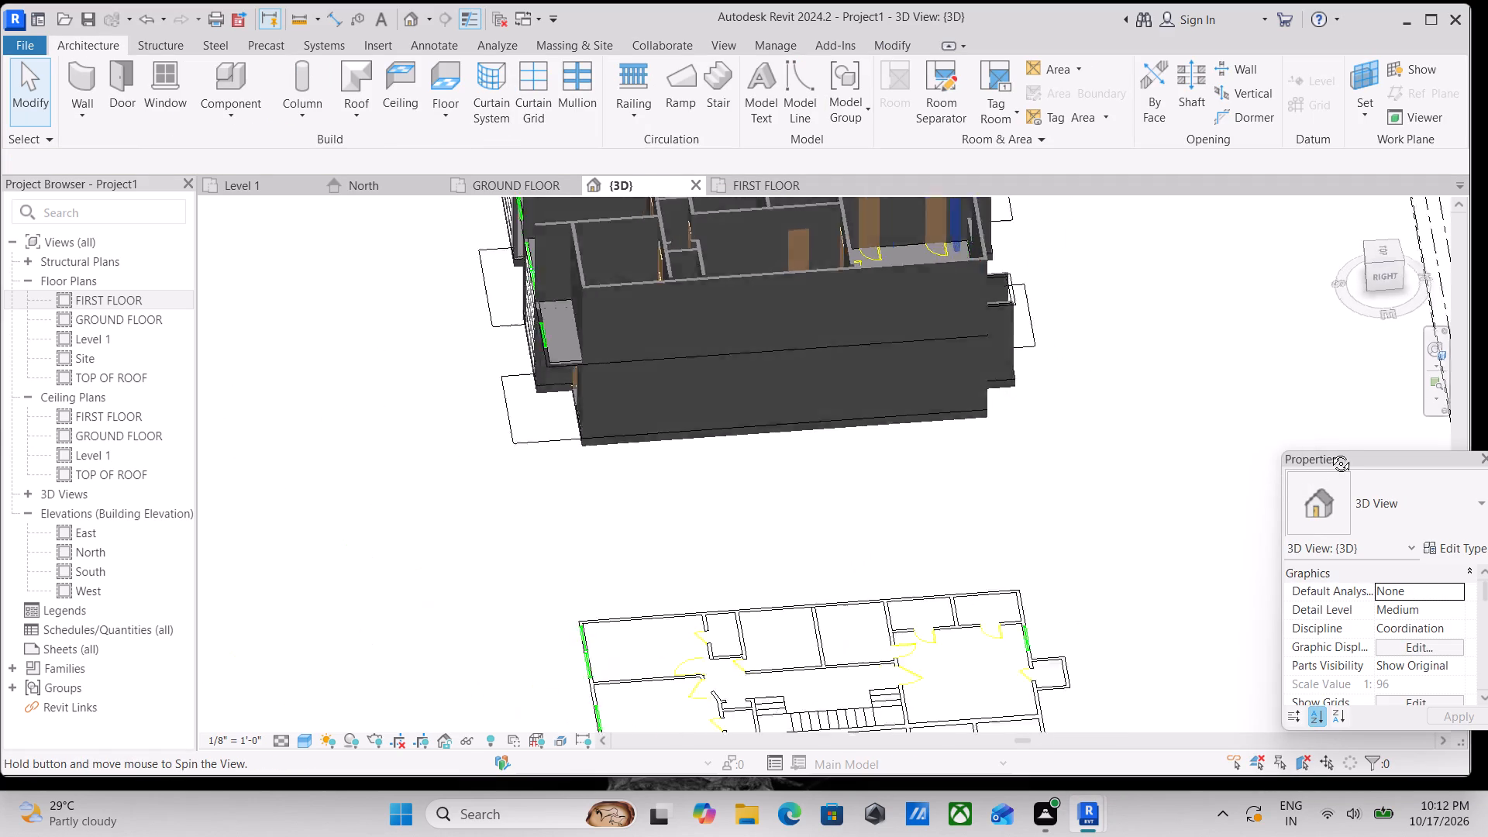
pyautogui.keyDown('shift'); pyautogui.moveTo(1329, 452); pyautogui.dragTo(1331, 452, button='middle'); pyautogui.keyUp('shift')
pyautogui.moveTo(771, 428); pyautogui.dragTo(1007, 494, button='middle')
pyautogui.scroll(-3, 709, 498)
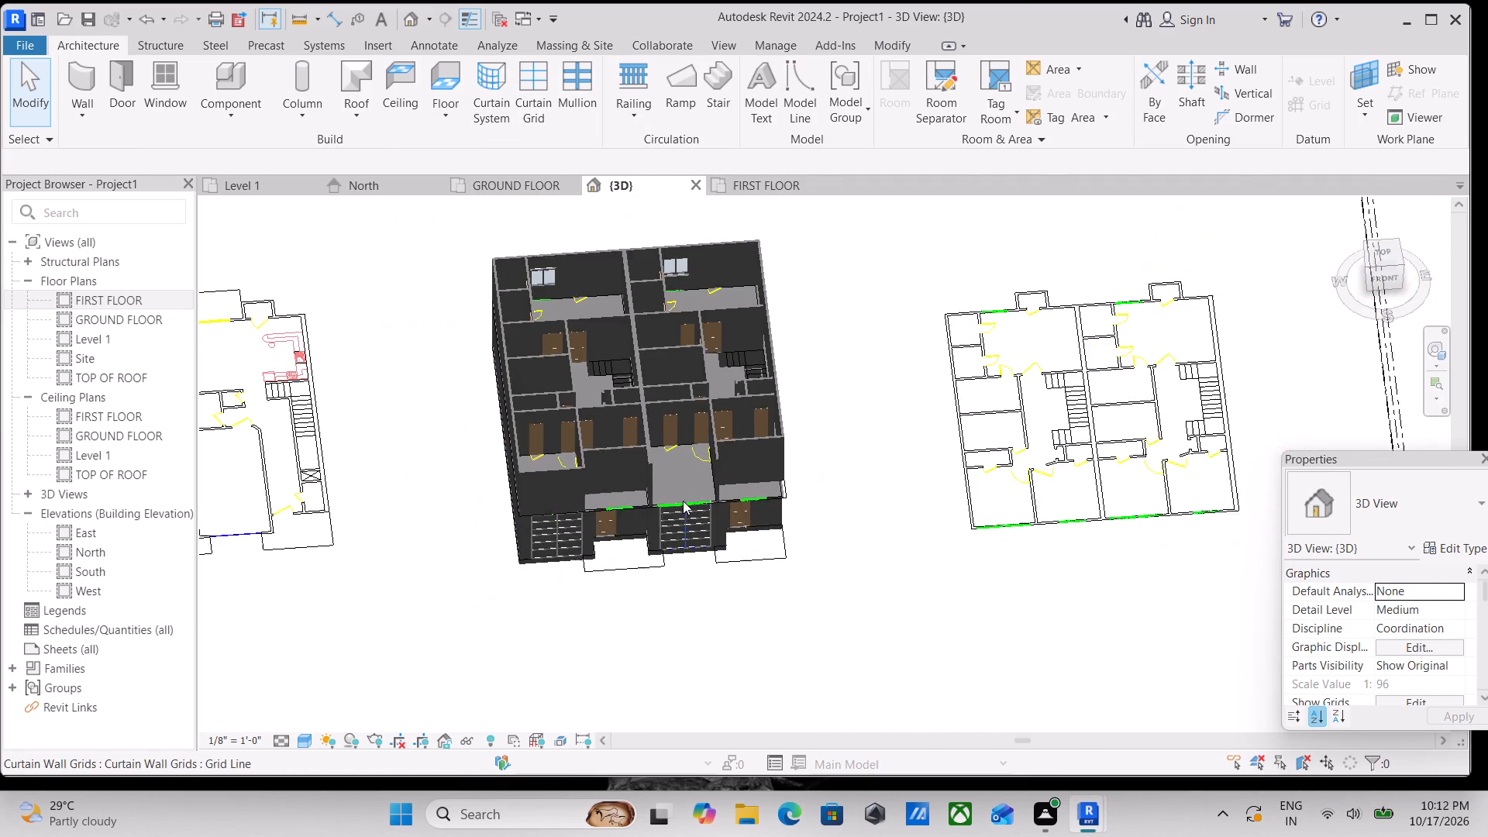
pyautogui.moveTo(683, 501); pyautogui.dragTo(830, 436, button='middle')
pyautogui.keyDown('shift'); pyautogui.moveTo(722, 425); pyautogui.dragTo(742, 470, button='middle'); pyautogui.keyUp('shift')
pyautogui.keyDown('shift'); pyautogui.scroll(1, 742, 470); pyautogui.keyUp('shift')
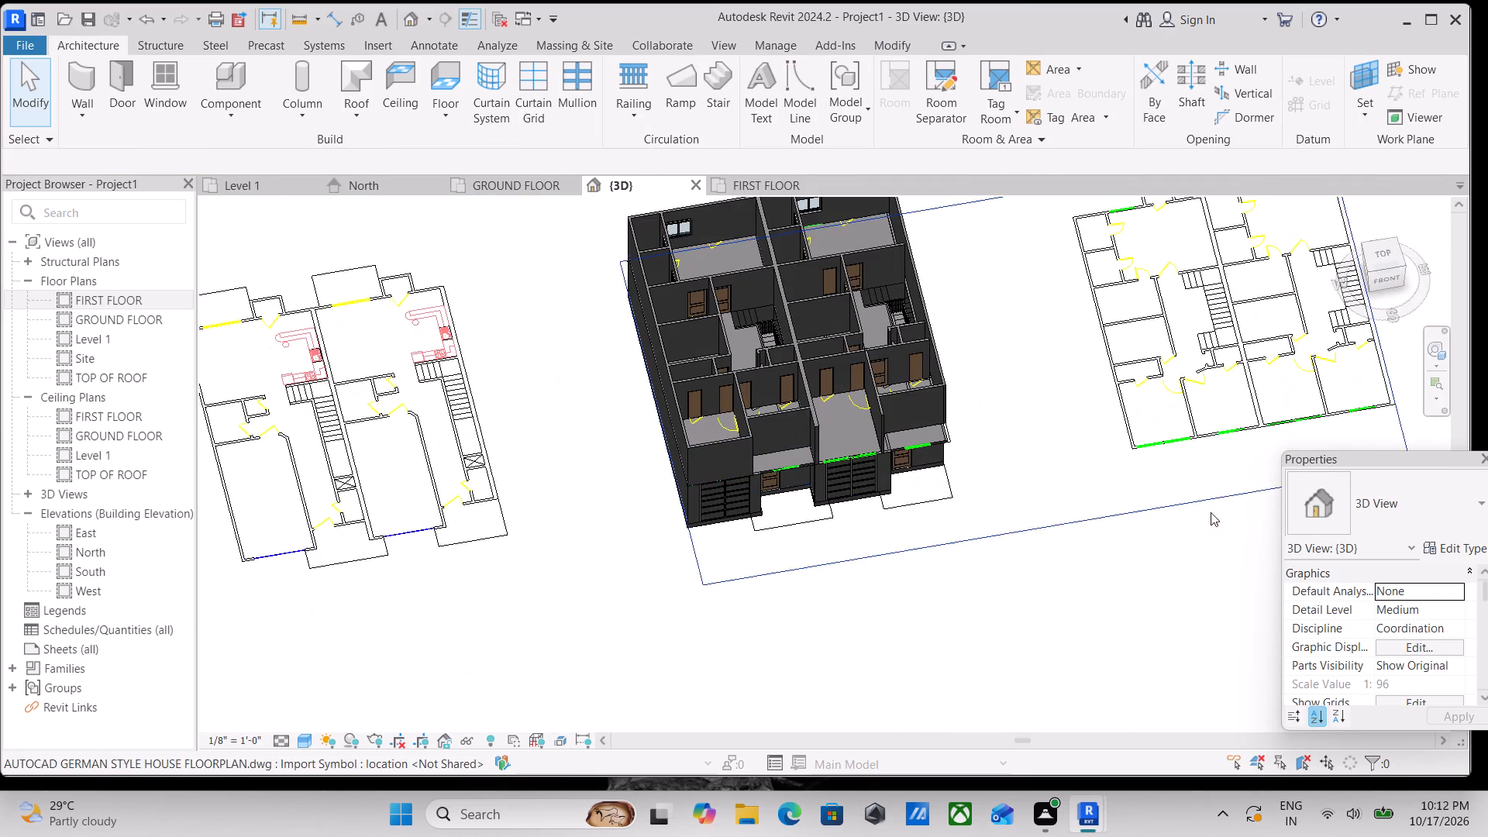
pyautogui.click(1196, 436)
pyautogui.scroll(-2, 1104, 443)
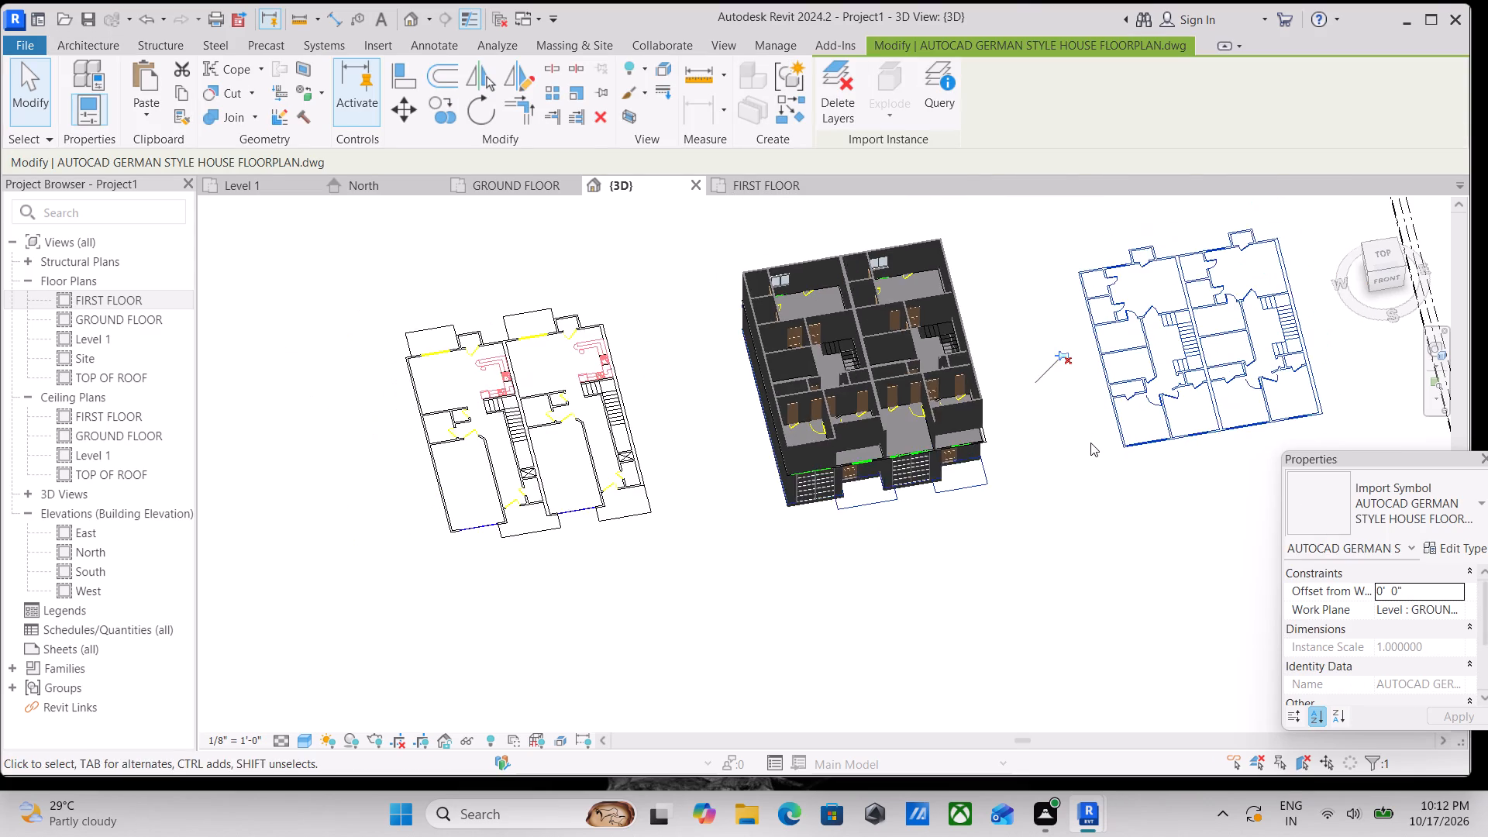
pyautogui.moveTo(1095, 450); pyautogui.dragTo(1120, 514, button='middle')
pyautogui.press('Escape')
pyautogui.scroll(2, 1016, 523)
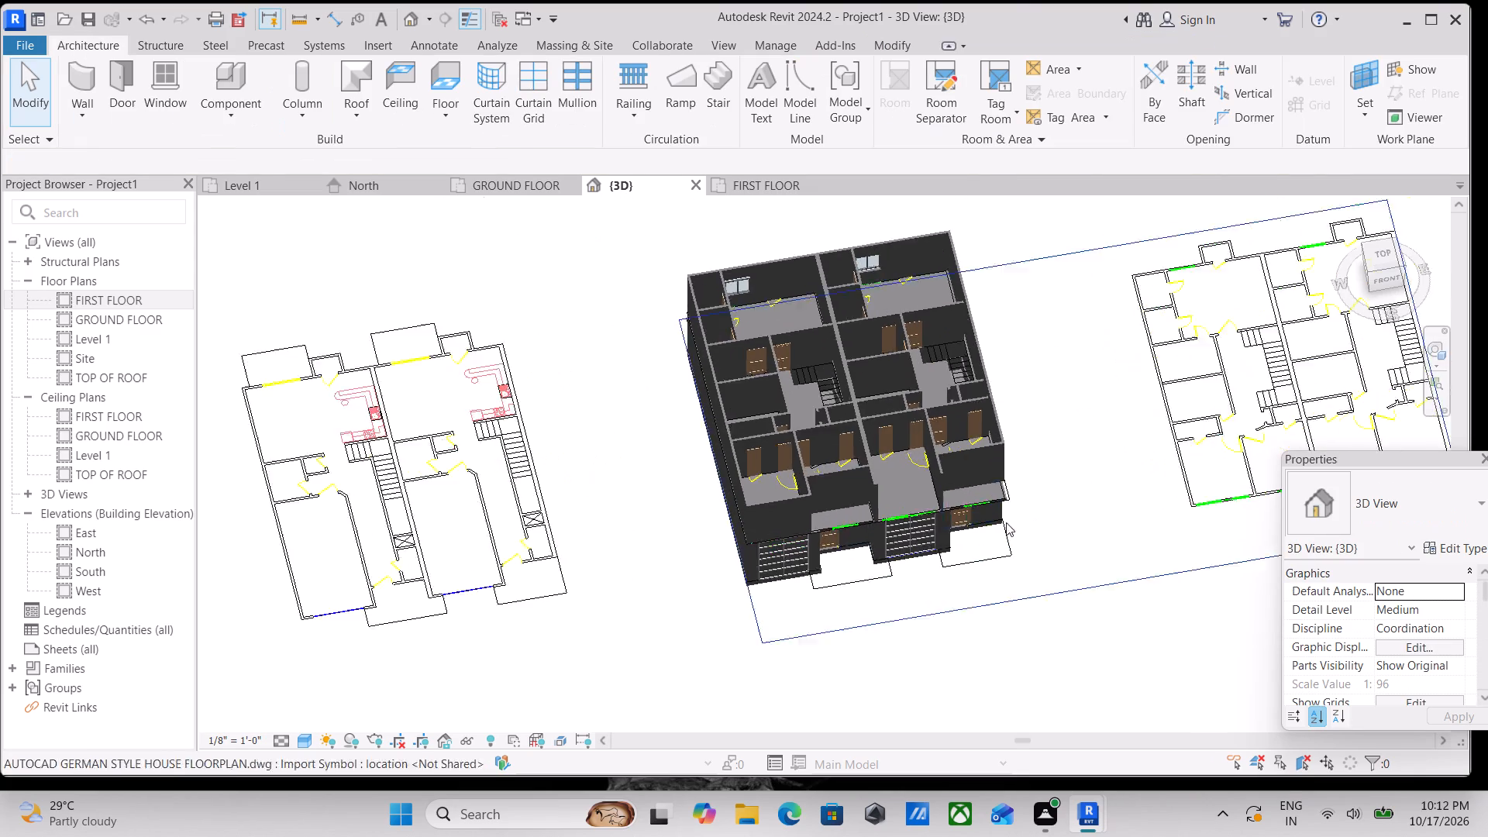
pyautogui.scroll(1, 1006, 522)
pyautogui.scroll(2, 809, 490)
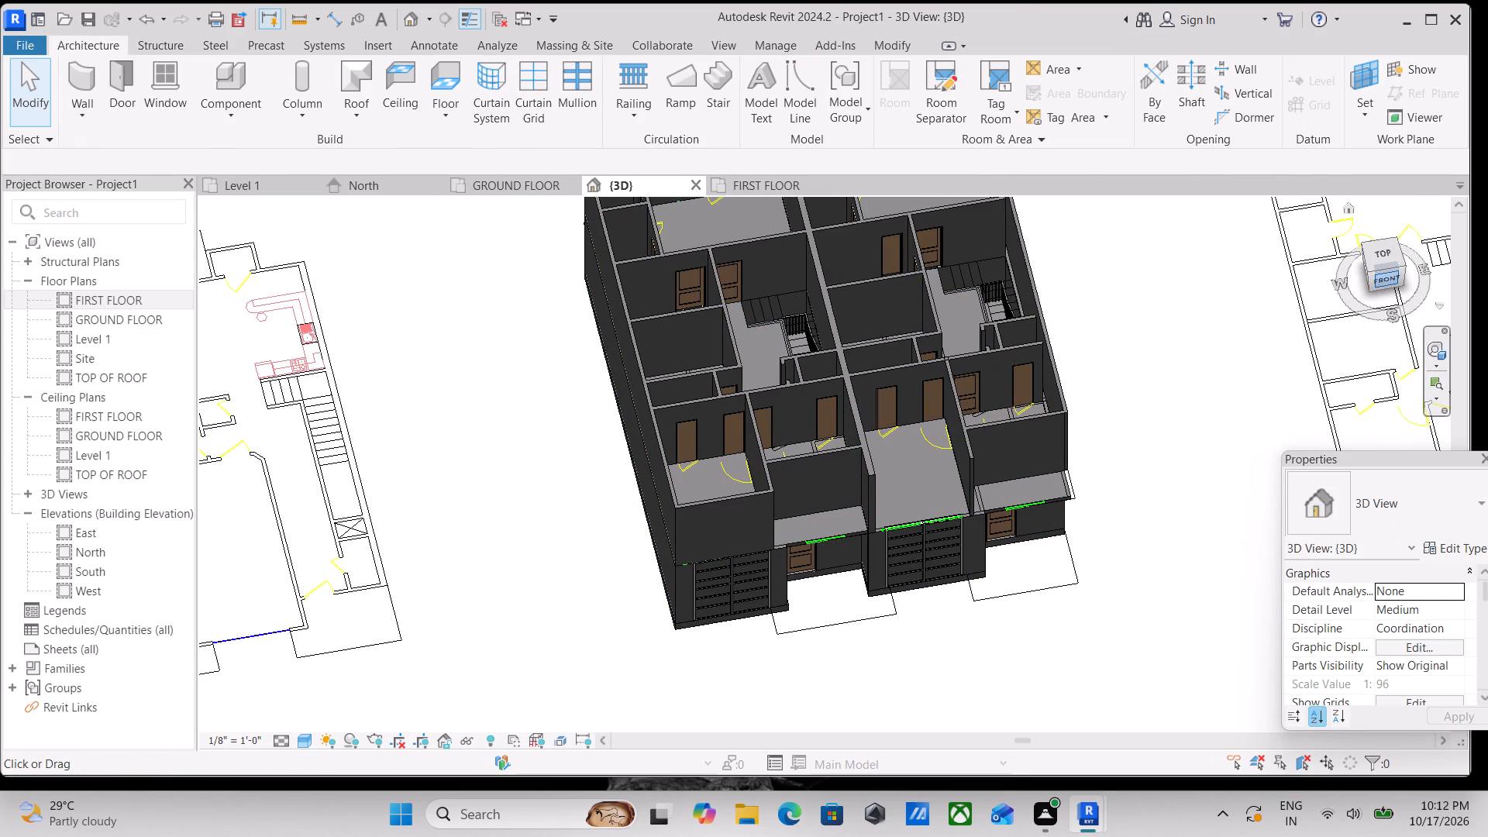
pyautogui.click(1376, 279)
pyautogui.scroll(10, 1079, 447)
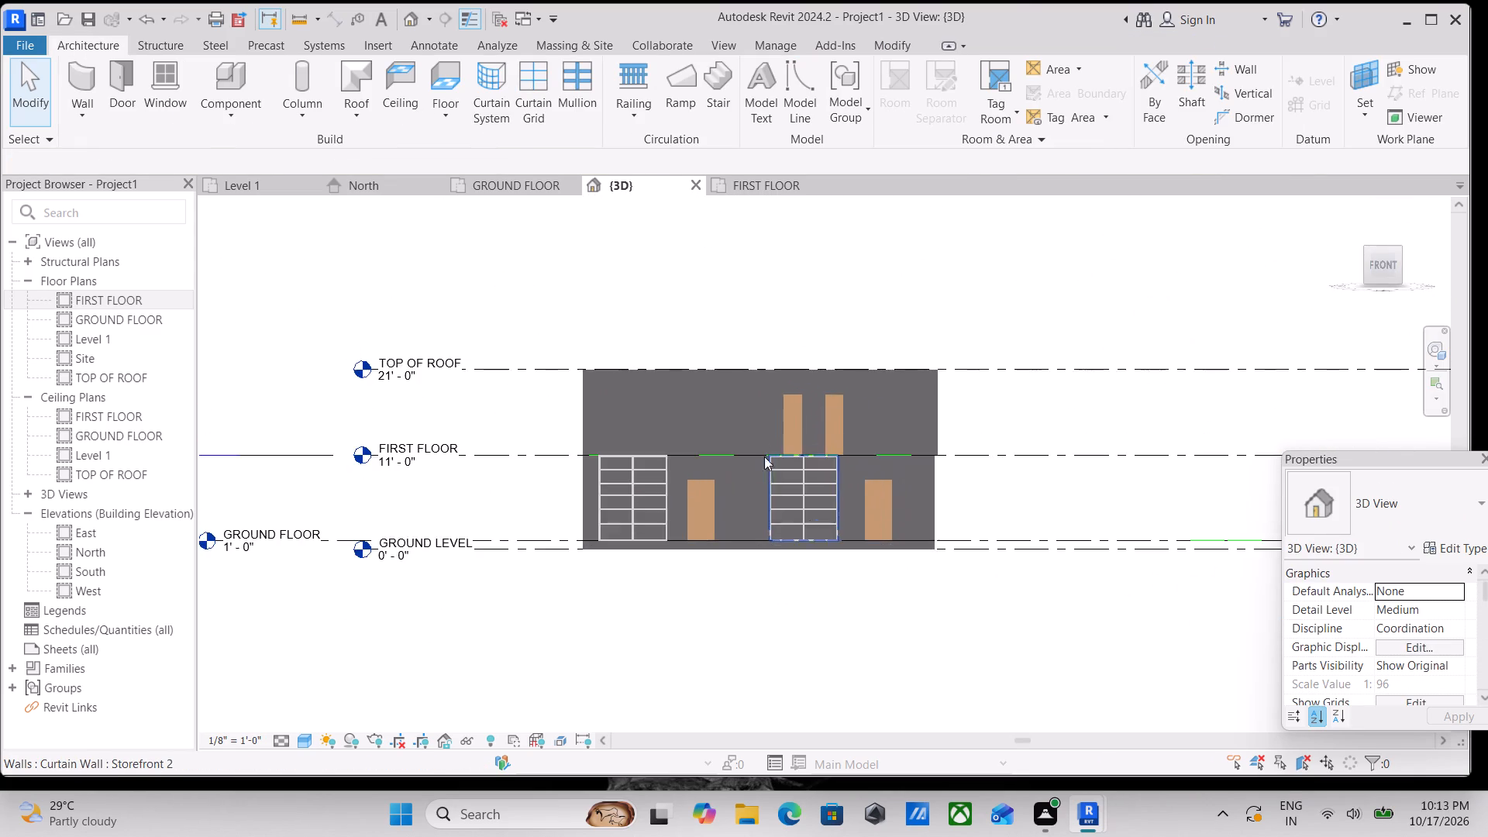
pyautogui.scroll(-4, 764, 438)
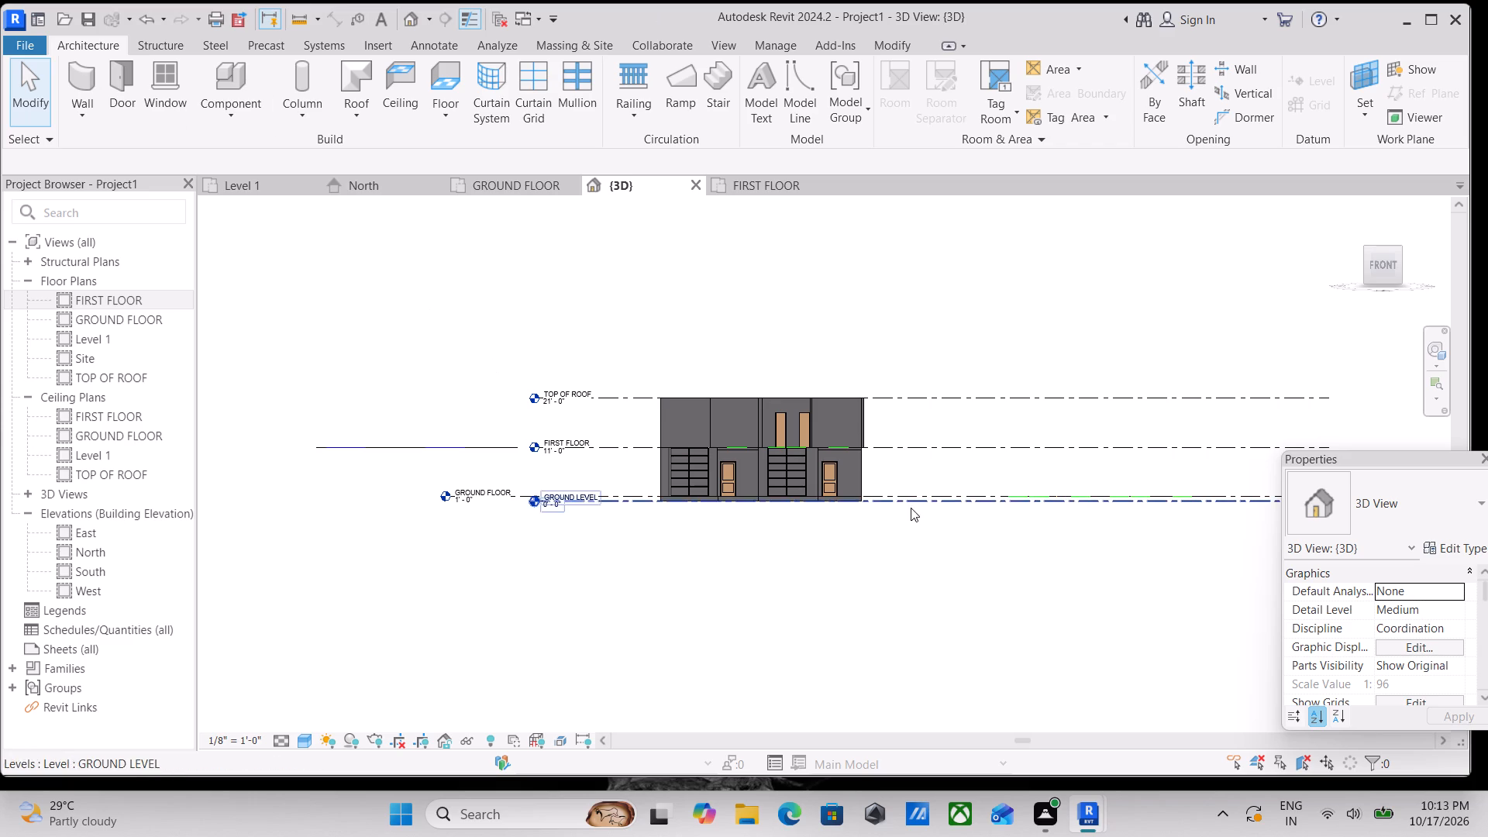
pyautogui.scroll(1, 656, 360)
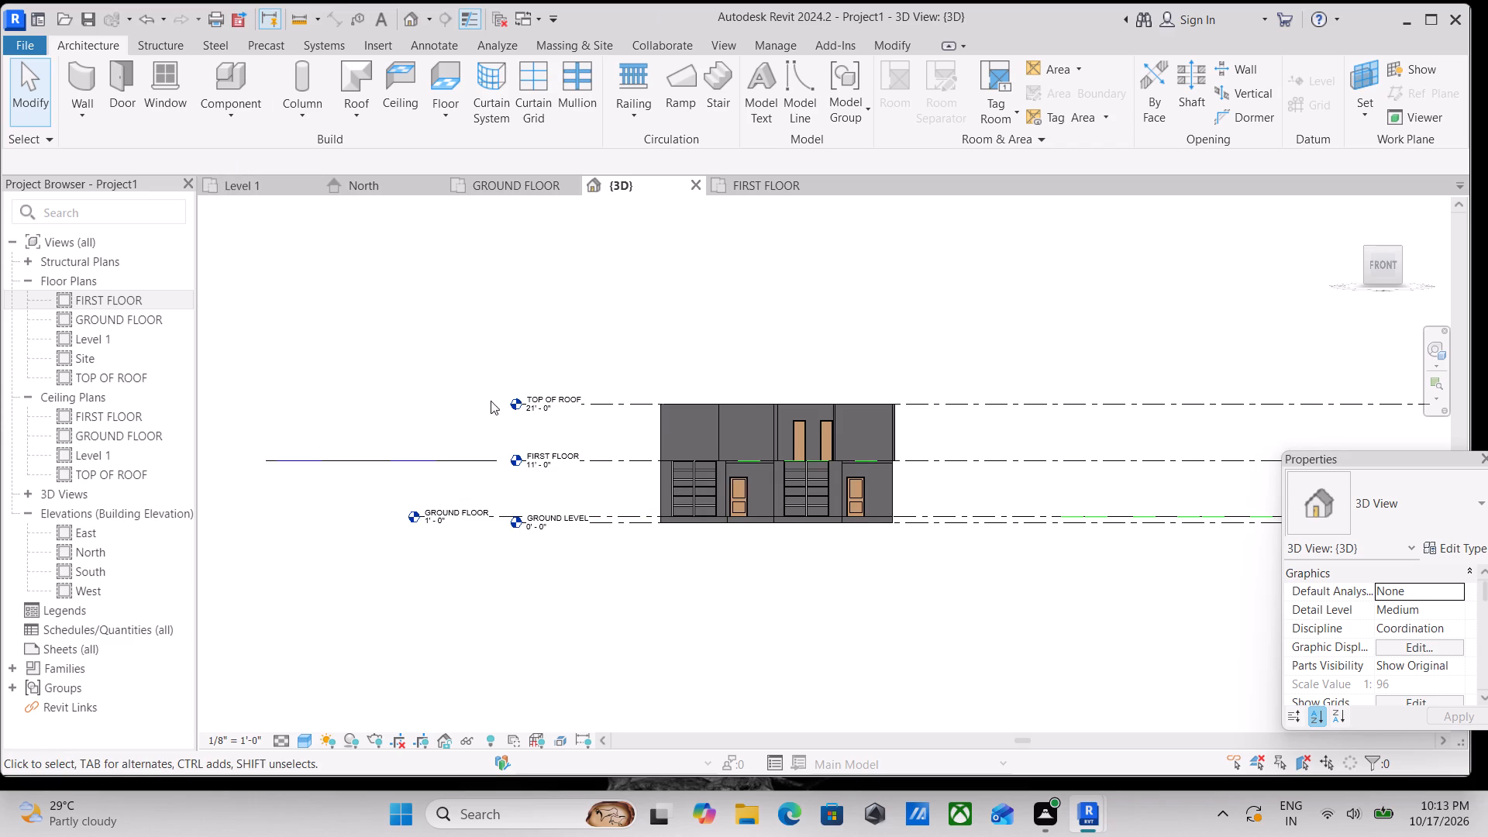
pyautogui.scroll(4, 624, 394)
pyautogui.scroll(-1, 842, 446)
# Draw a flipped 4.5" exterior wall from FIRST FLOOR to TOP OF ROOF above the second unit's garage, from the bedroom partition to the party wall.
pyautogui.keyDown('shift'); pyautogui.moveTo(921, 460); pyautogui.dragTo(939, 601, button='middle'); pyautogui.keyUp('shift')
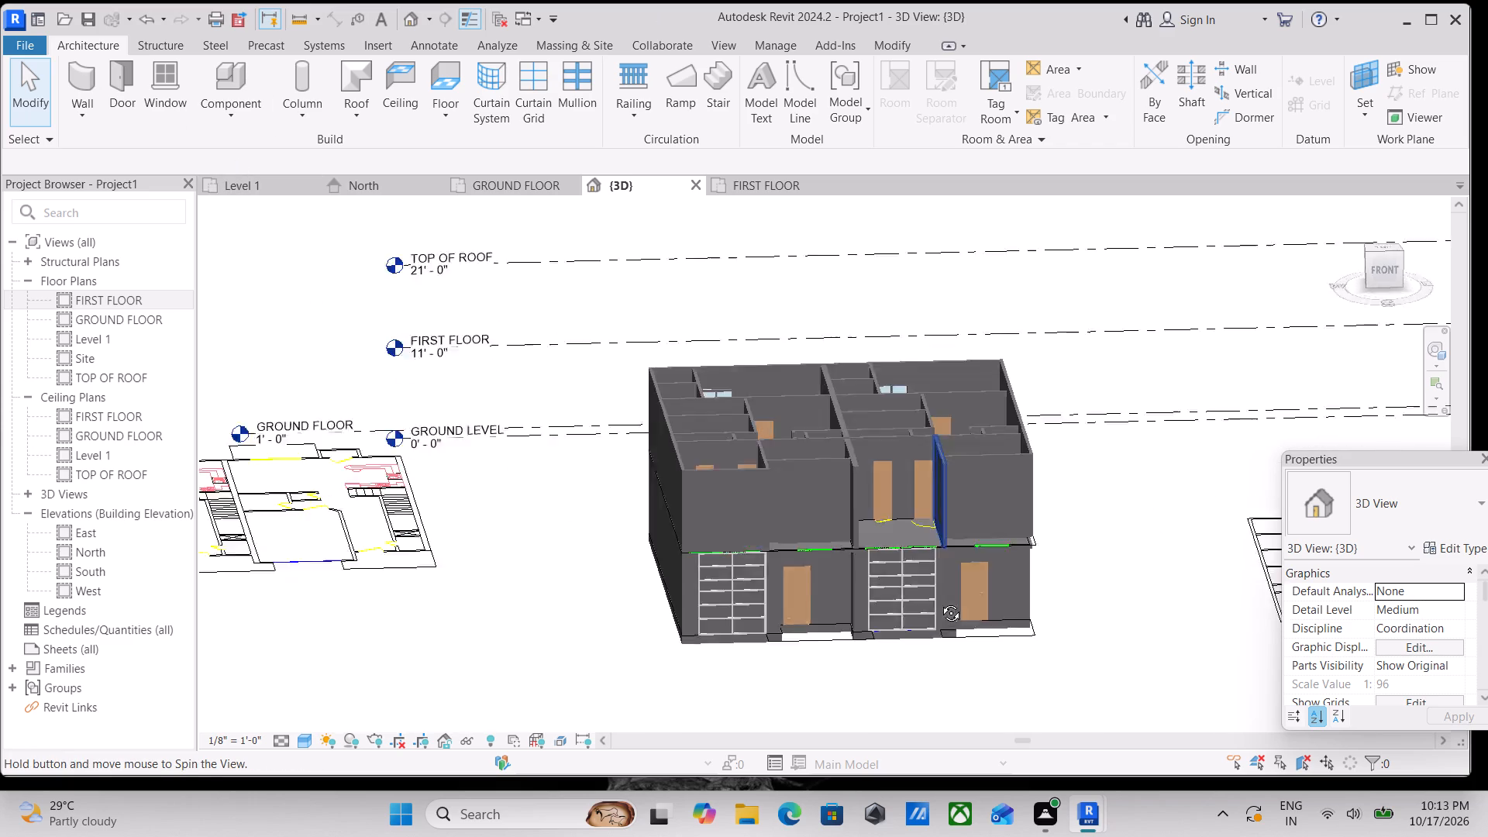
pyautogui.keyDown('shift'); pyautogui.moveTo(939, 601); pyautogui.dragTo(936, 759, button='middle'); pyautogui.keyUp('shift')
pyautogui.keyDown('shift'); pyautogui.moveTo(918, 611); pyautogui.dragTo(902, 685, button='middle'); pyautogui.keyUp('shift')
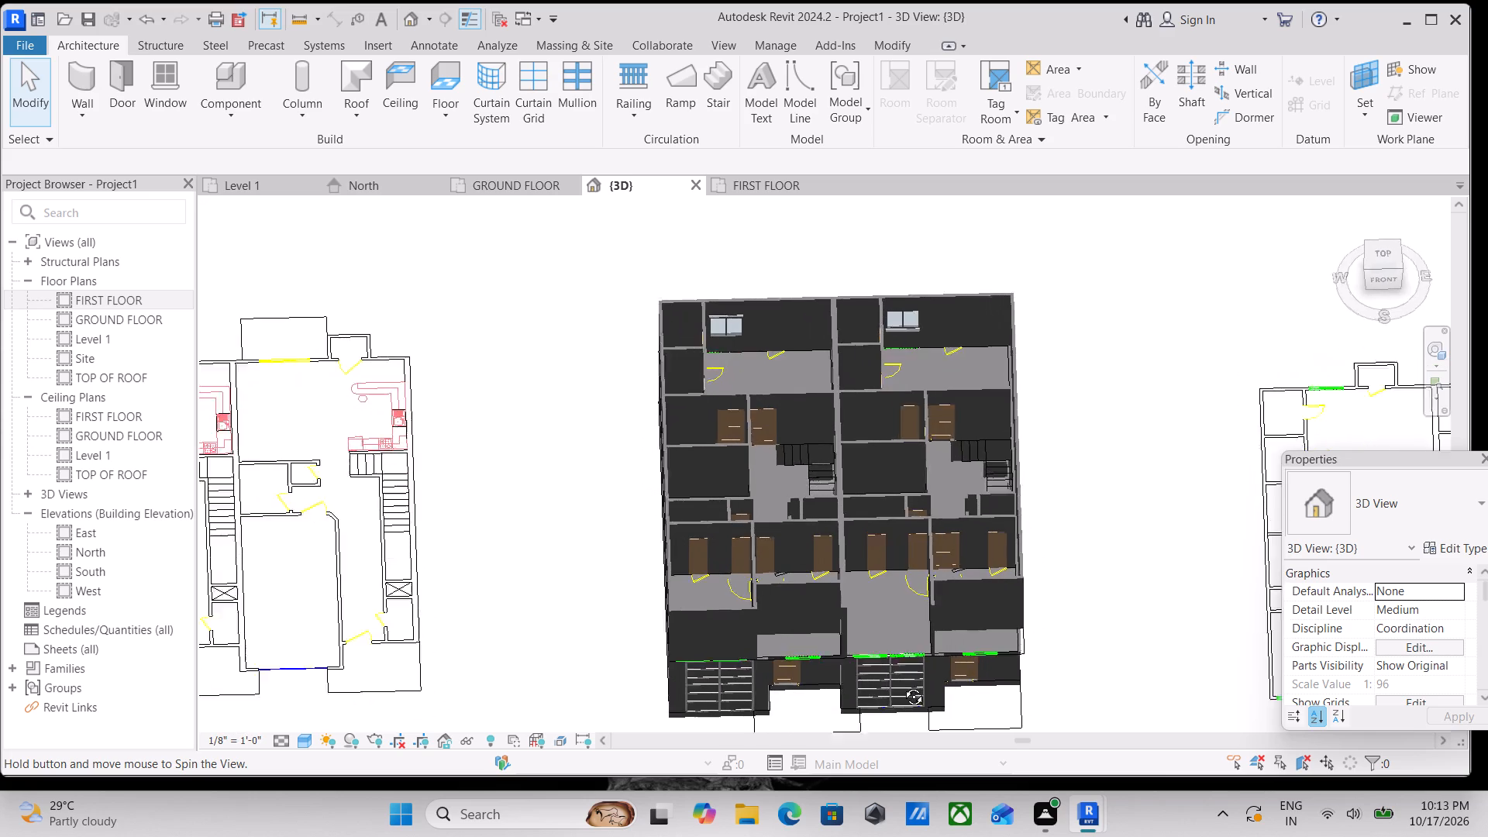
pyautogui.keyDown('shift'); pyautogui.moveTo(902, 685); pyautogui.dragTo(900, 711, button='middle'); pyautogui.keyUp('shift')
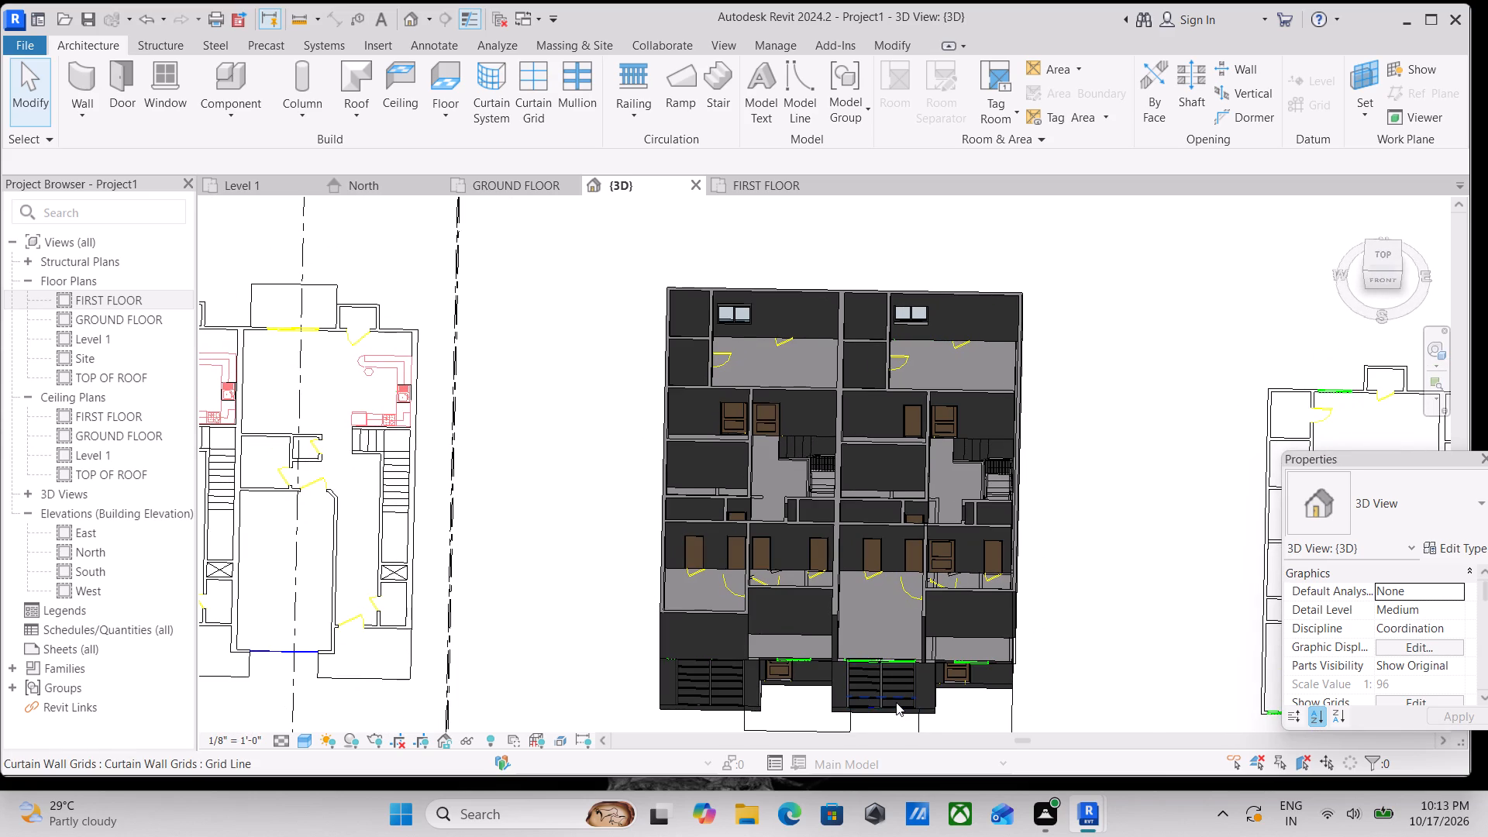
pyautogui.write('wa')
pyautogui.scroll(4, 894, 679)
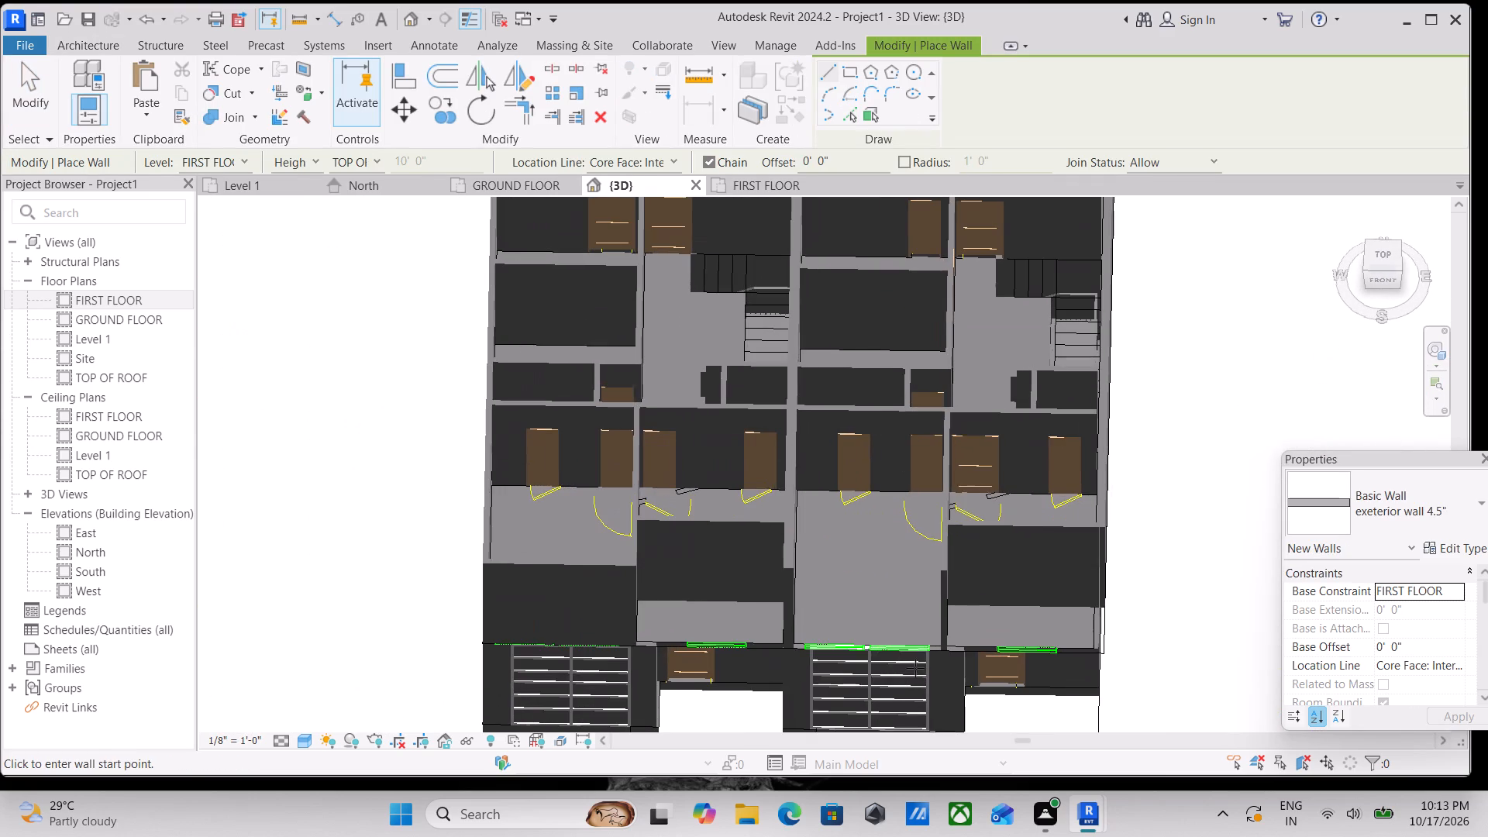
pyautogui.scroll(4, 929, 677)
pyautogui.click(949, 632)
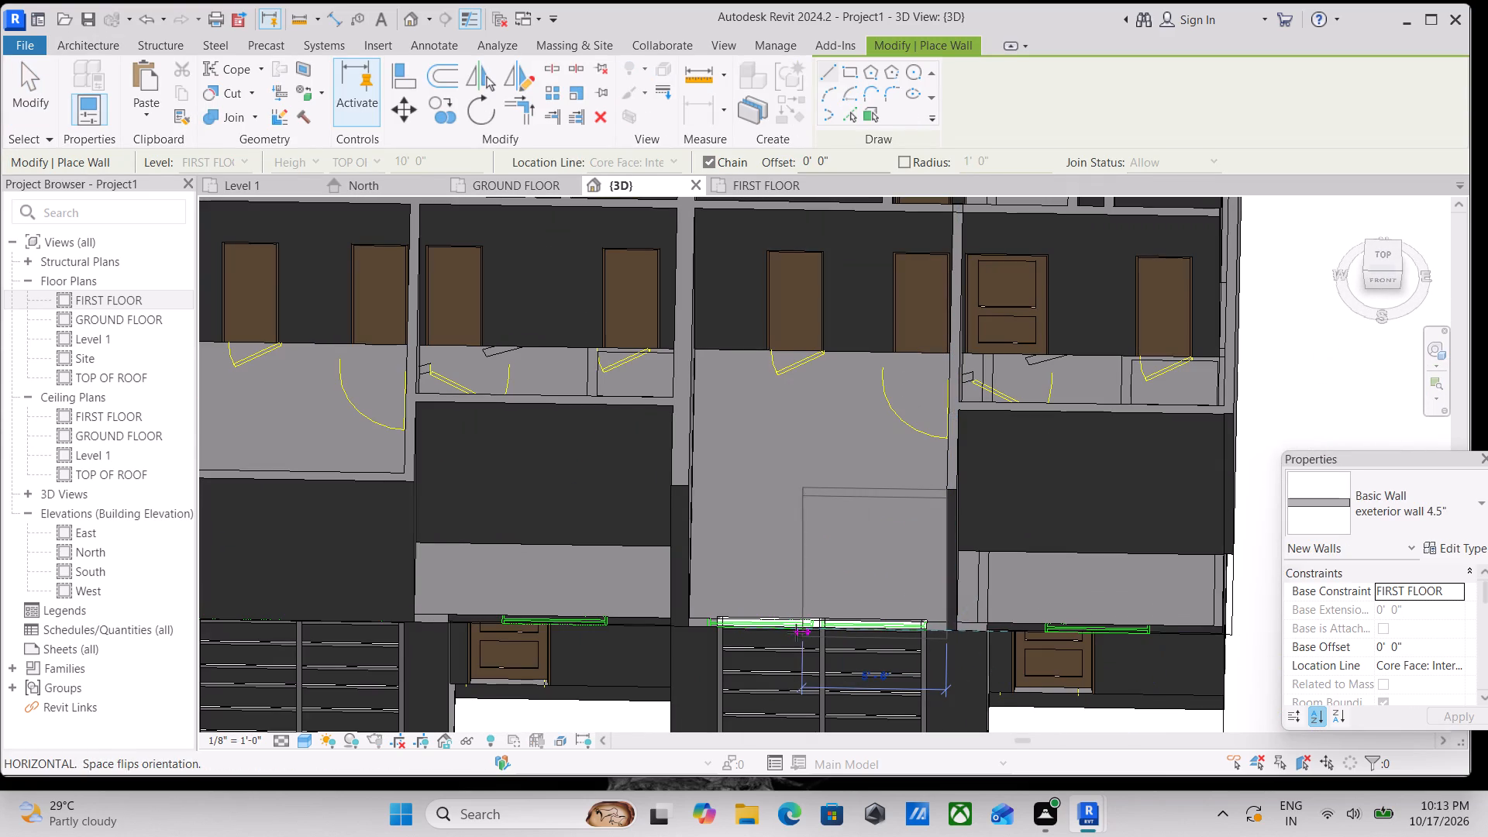
pyautogui.press('space')
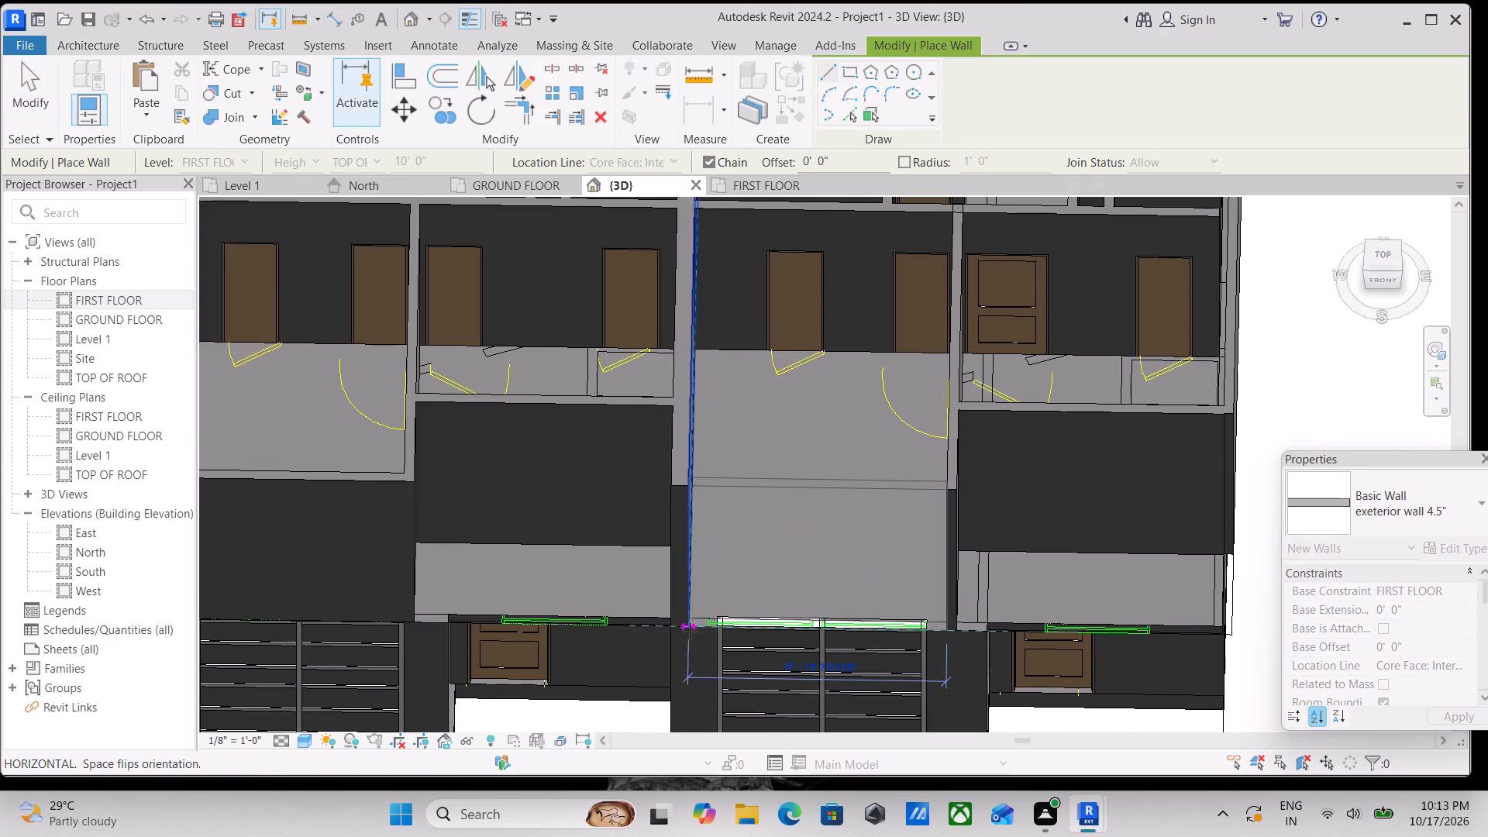
pyautogui.click(690, 625)
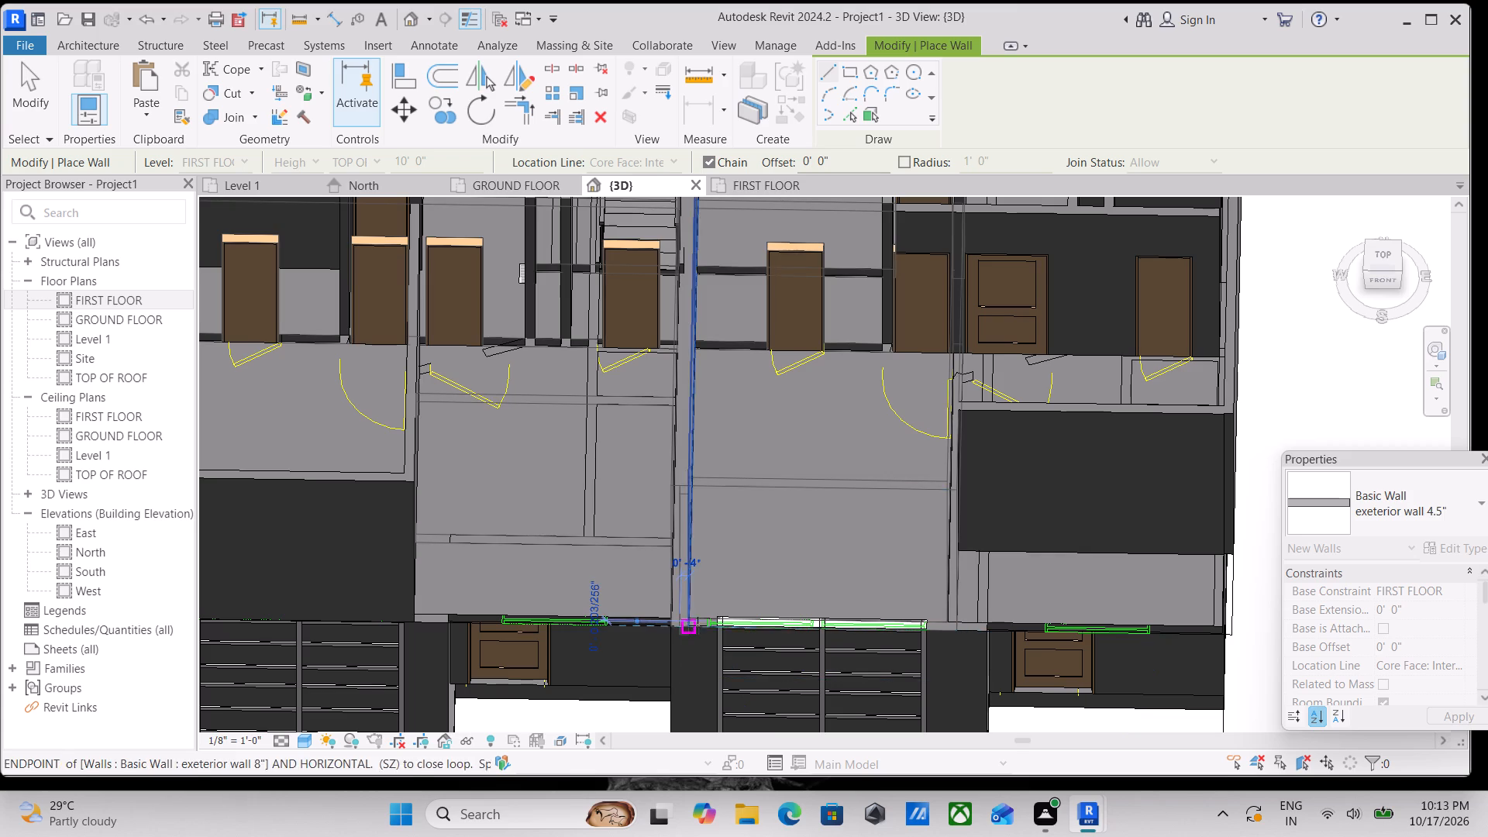
pyautogui.press('Escape')
pyautogui.scroll(-6, 729, 622)
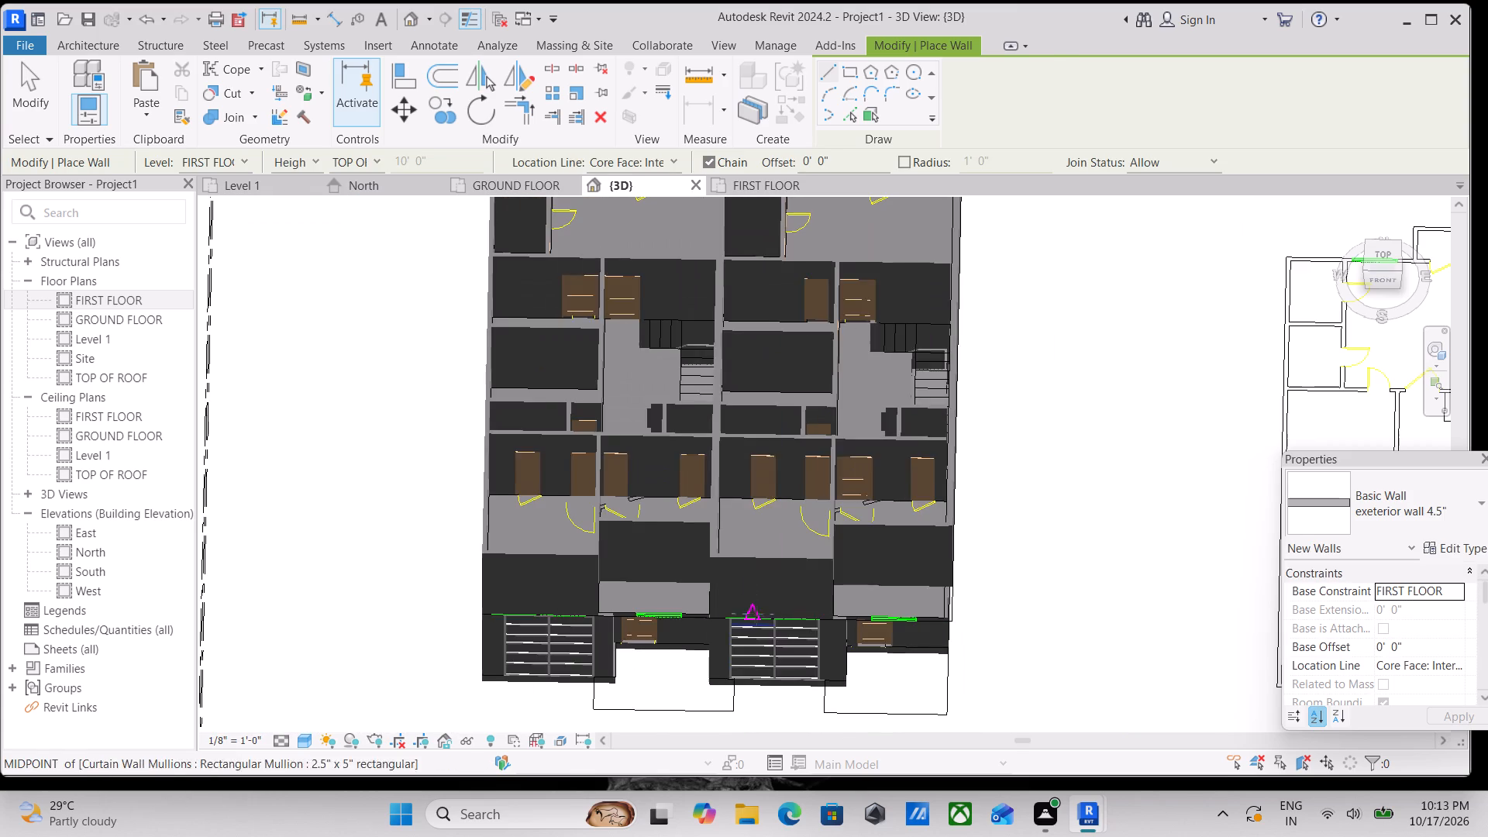
# Examine the building from the front, sides and above, checking the first-floor front walls, slabs over the entrances and room layout.
pyautogui.press('Escape')
pyautogui.scroll(-3, 784, 577)
pyautogui.keyDown('shift'); pyautogui.moveTo(763, 553); pyautogui.dragTo(797, 642, button='middle'); pyautogui.keyUp('shift')
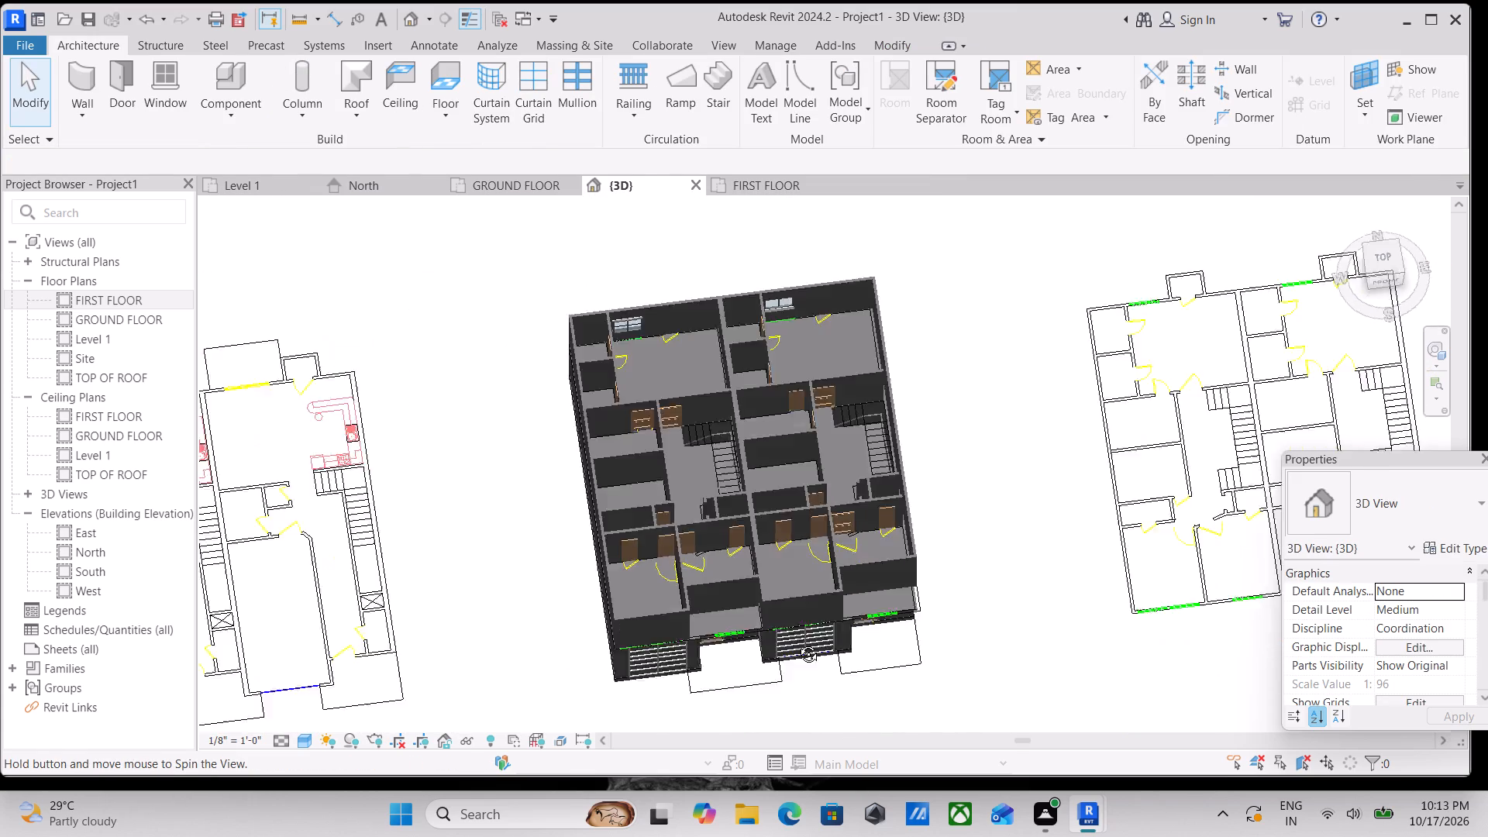
pyautogui.keyDown('shift'); pyautogui.moveTo(797, 642); pyautogui.dragTo(863, 215, button='middle'); pyautogui.keyUp('shift')
pyautogui.keyDown('shift'); pyautogui.moveTo(980, 457); pyautogui.dragTo(1014, 448, button='middle'); pyautogui.keyUp('shift')
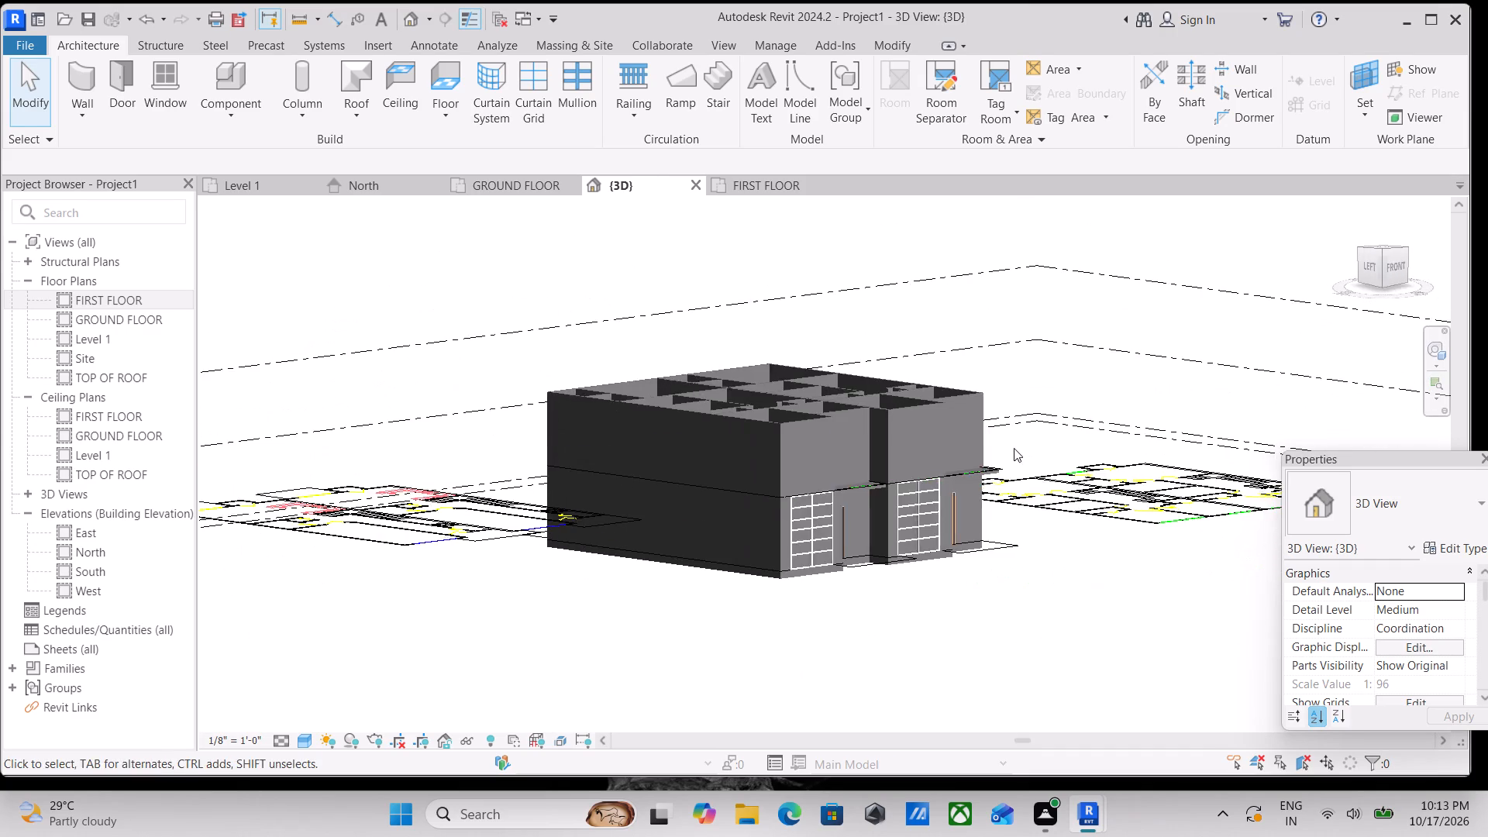
pyautogui.keyDown('shift'); pyautogui.moveTo(908, 464); pyautogui.dragTo(740, 487, button='middle'); pyautogui.keyUp('shift')
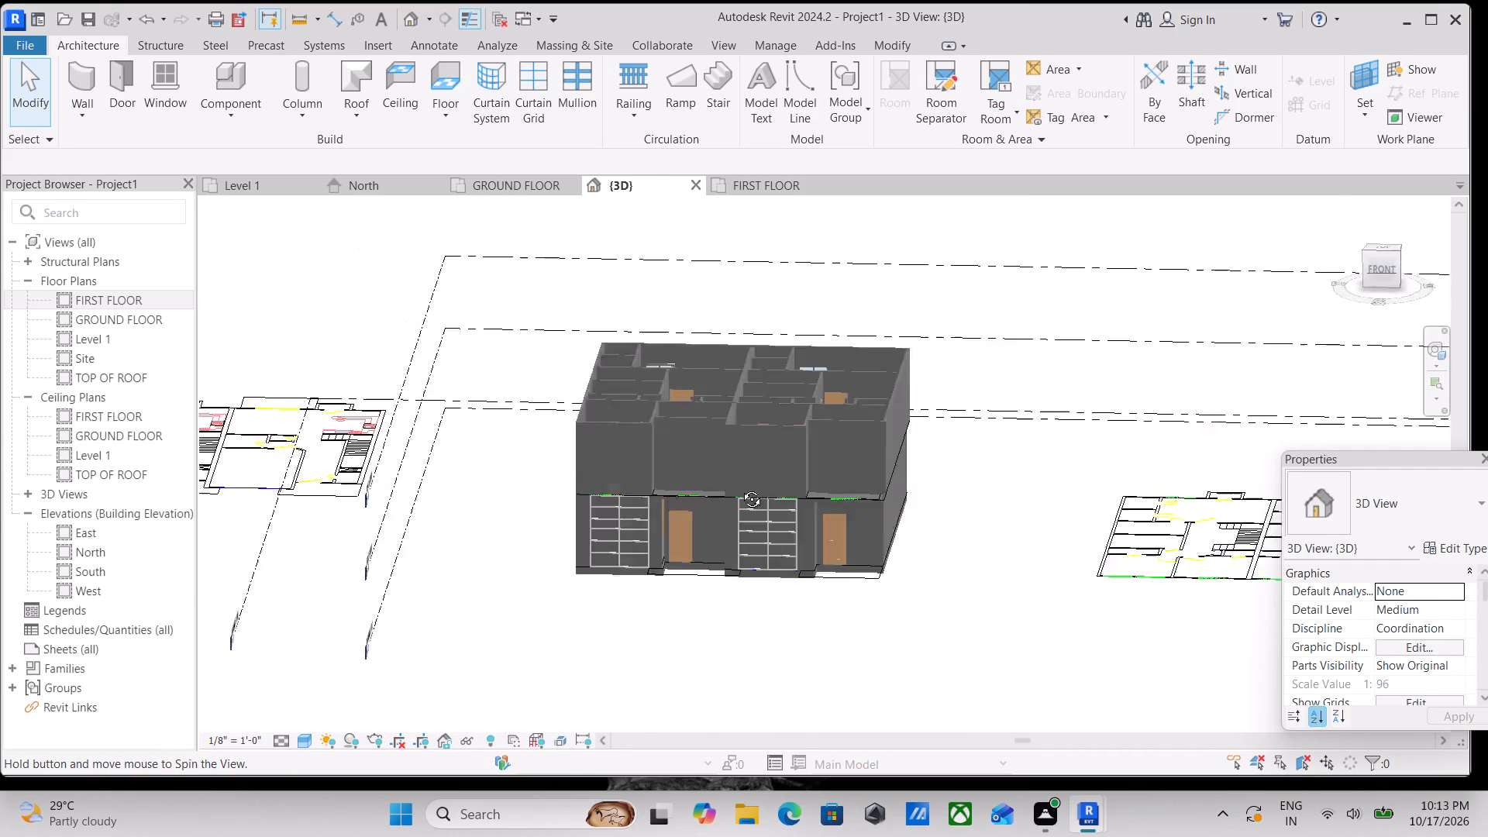
pyautogui.keyDown('shift'); pyautogui.moveTo(740, 487); pyautogui.dragTo(669, 506, button='middle'); pyautogui.keyUp('shift')
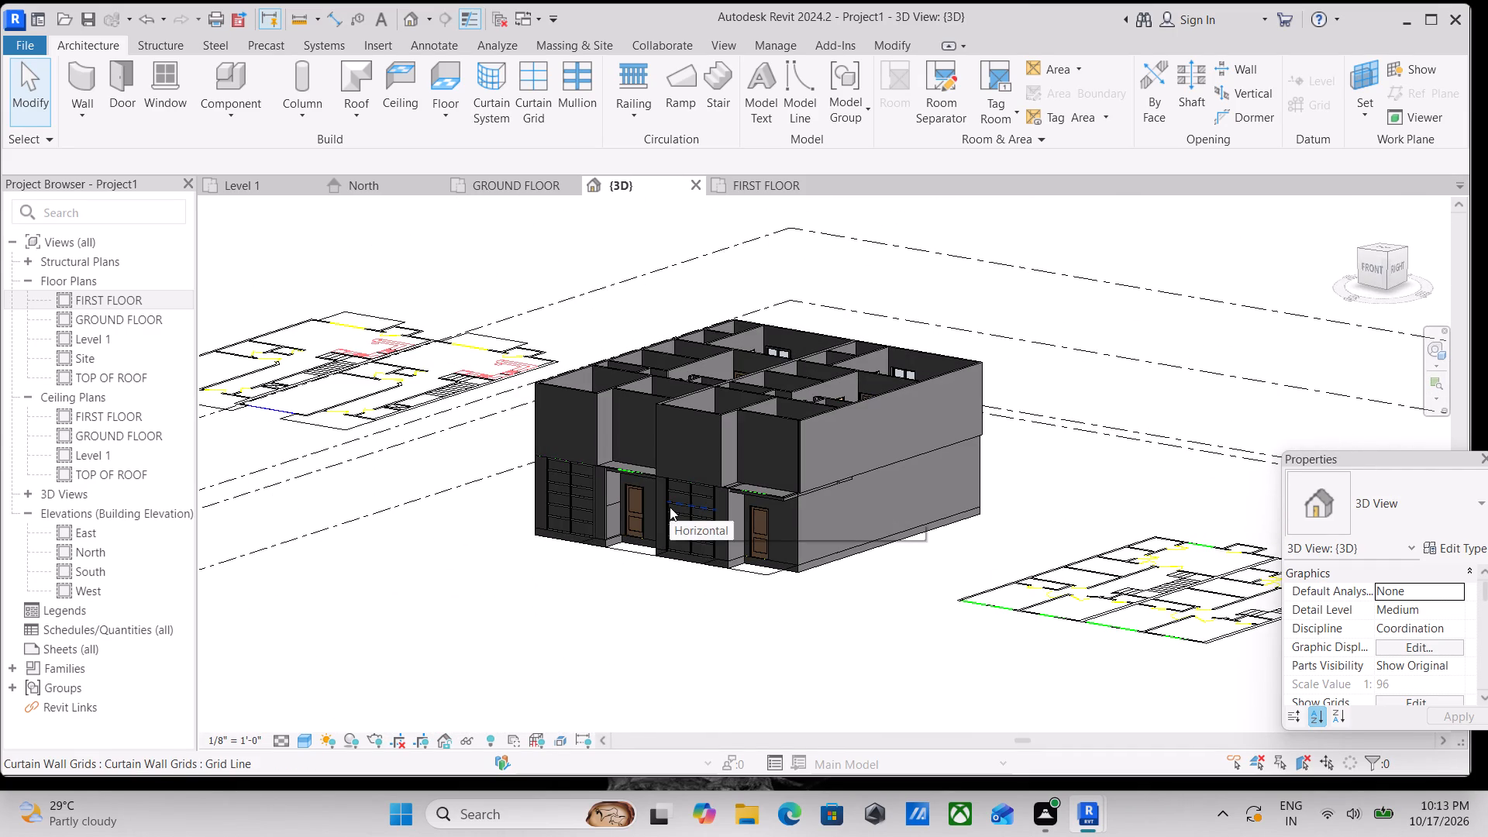
pyautogui.scroll(6, 735, 480)
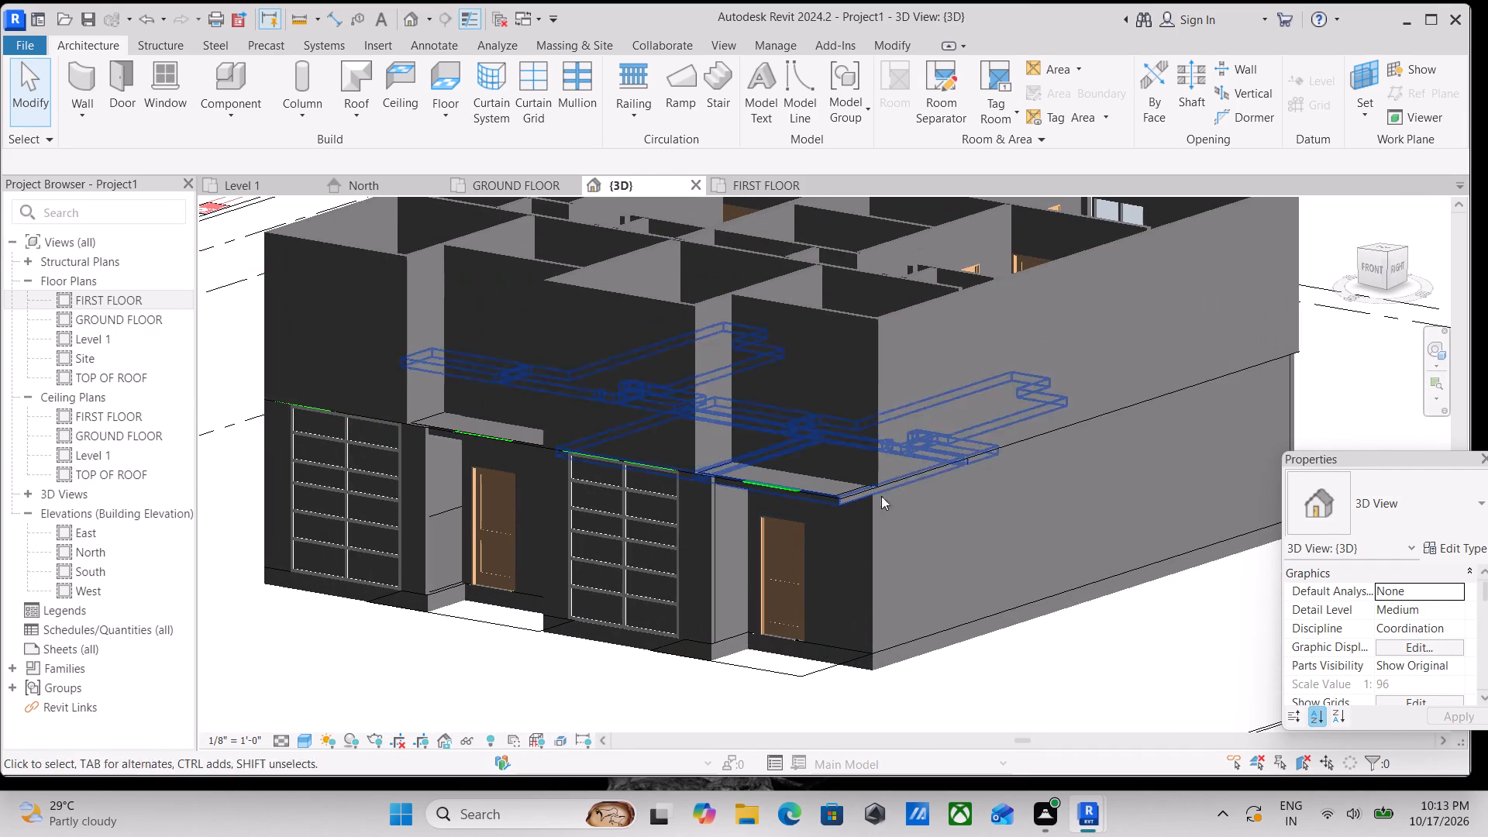
pyautogui.scroll(-2, 887, 500)
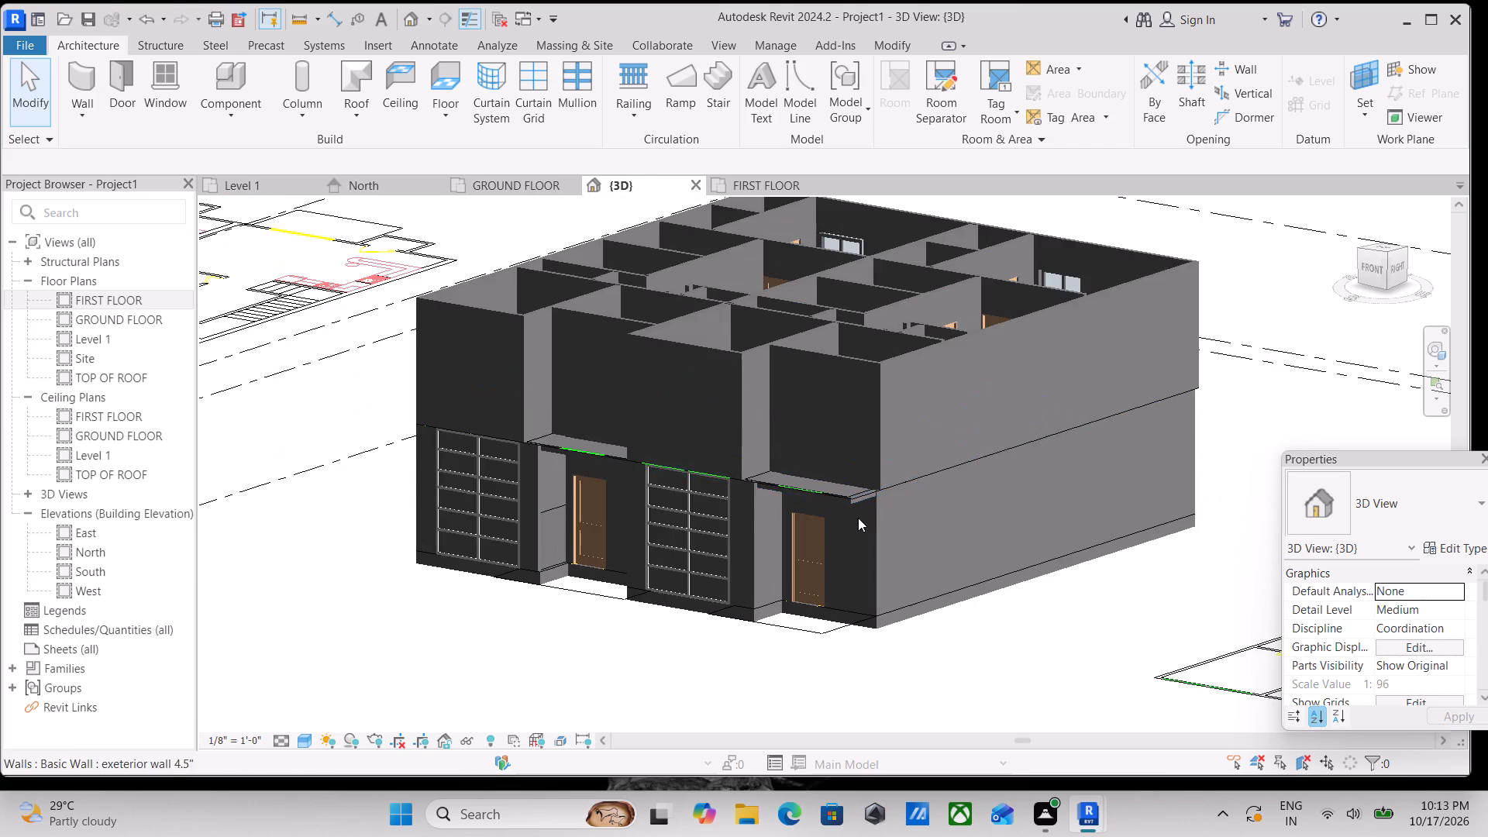
pyautogui.scroll(-4, 856, 517)
pyautogui.keyDown('shift'); pyautogui.moveTo(743, 469); pyautogui.dragTo(859, 315, button='middle'); pyautogui.keyUp('shift')
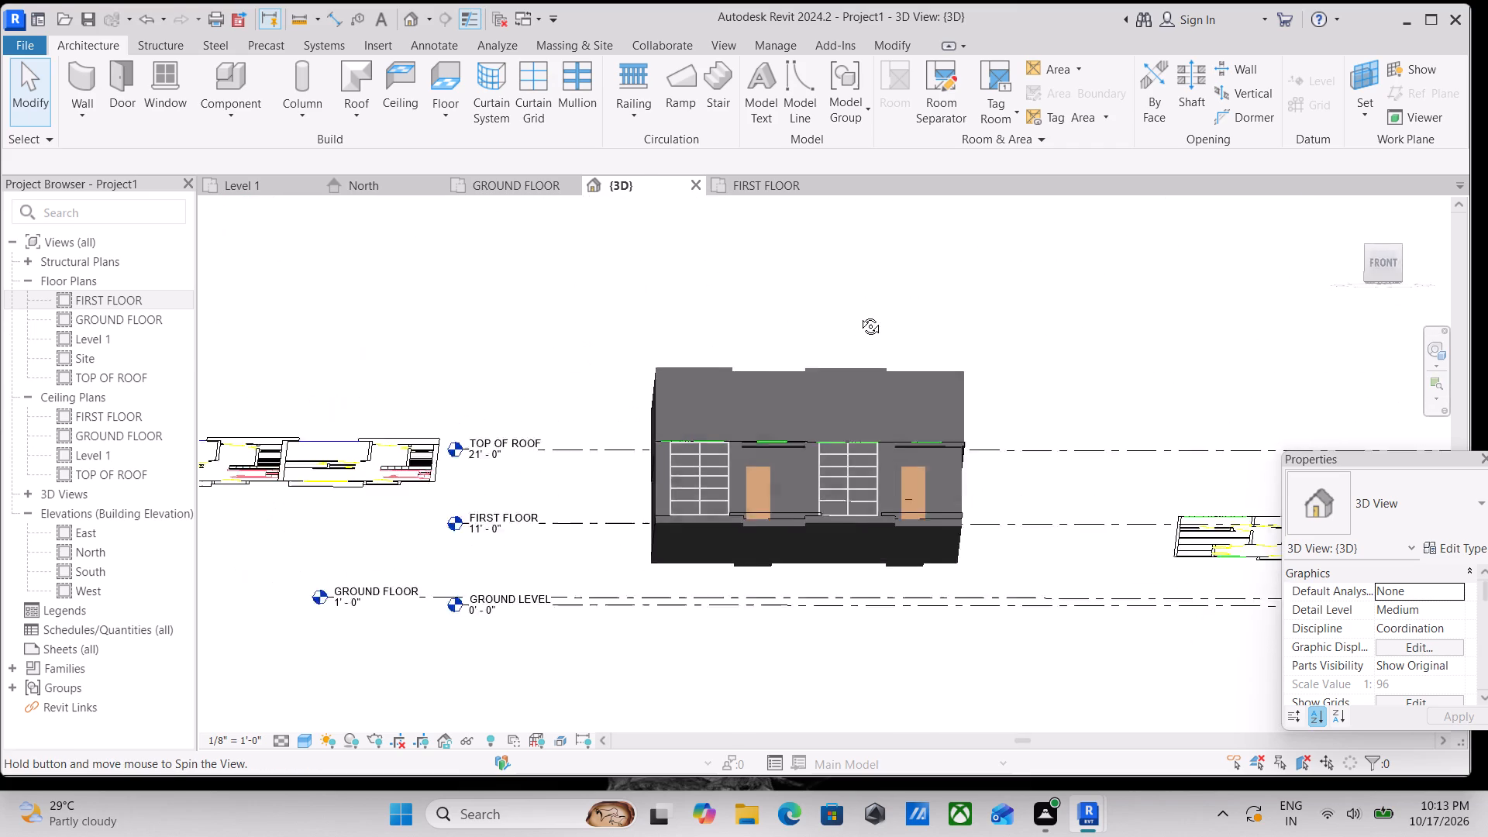
pyautogui.keyDown('shift'); pyautogui.moveTo(859, 315); pyautogui.dragTo(1044, 490, button='middle'); pyautogui.keyUp('shift')
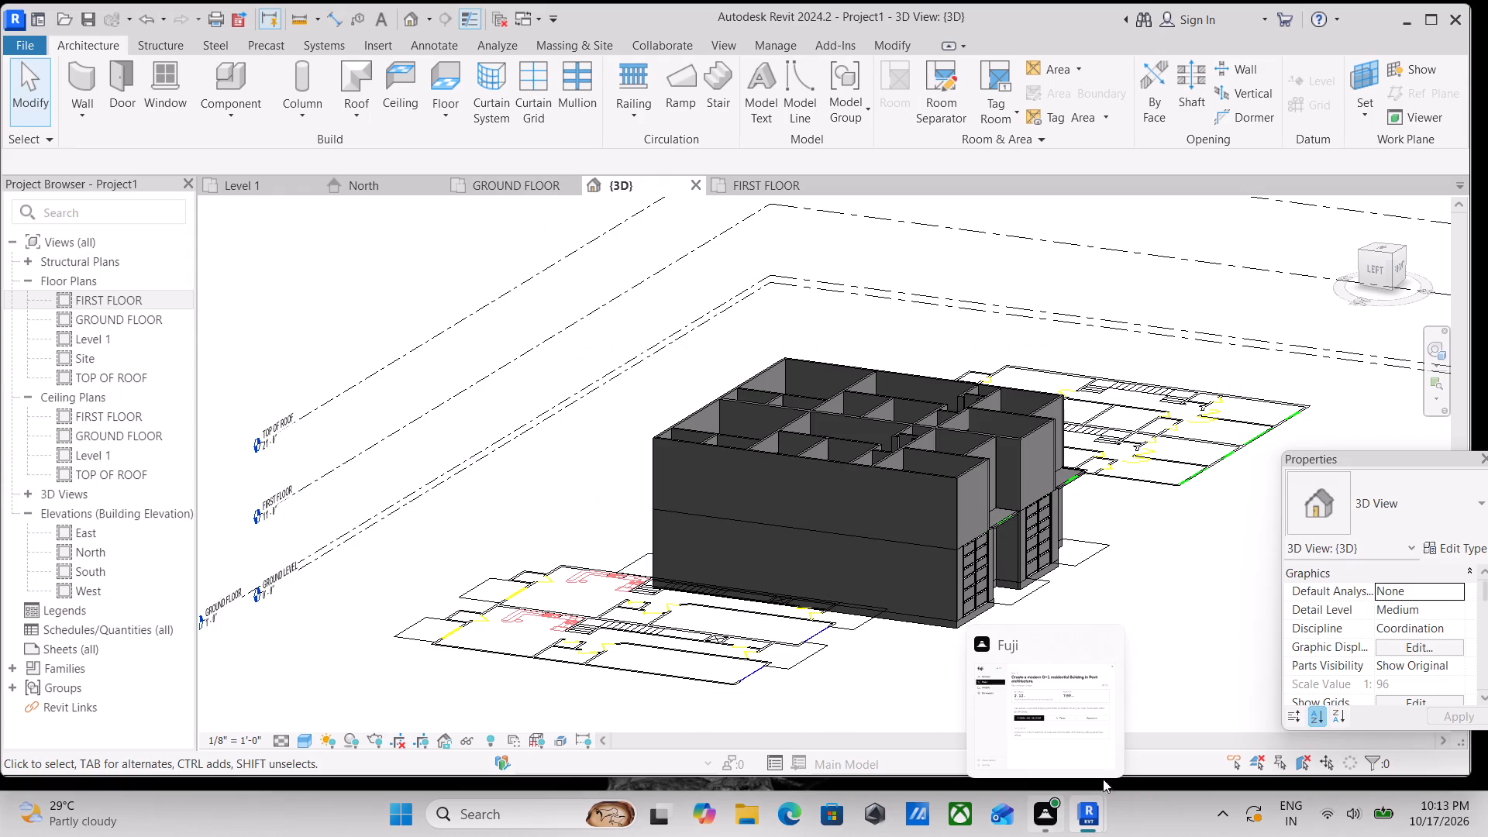
pyautogui.scroll(-2, 1035, 515)
pyautogui.scroll(2, 1028, 539)
pyautogui.keyDown('shift'); pyautogui.moveTo(1023, 517); pyautogui.dragTo(705, 624, button='middle'); pyautogui.keyUp('shift')
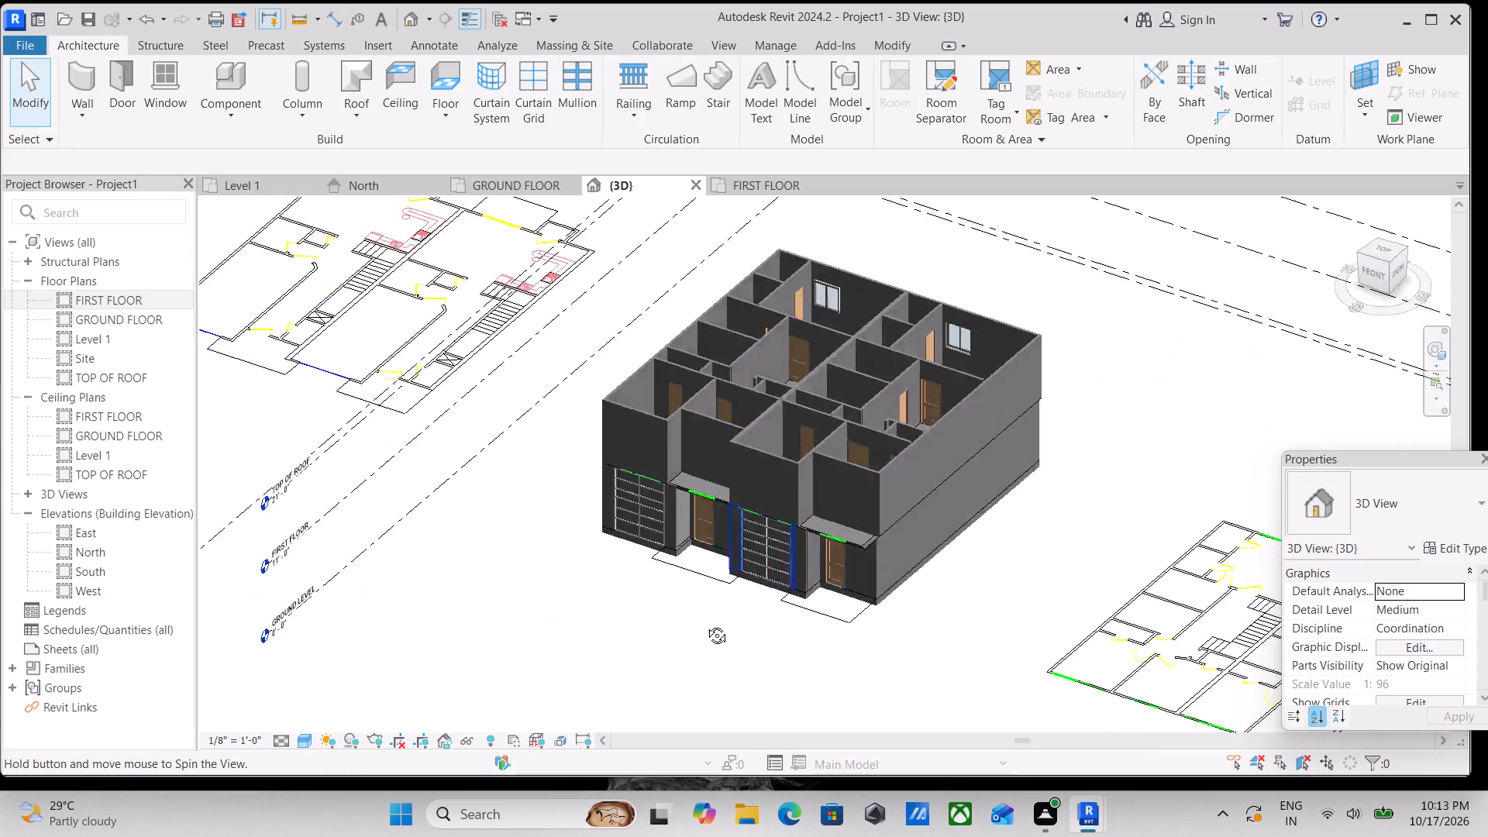
pyautogui.keyDown('shift'); pyautogui.moveTo(705, 624); pyautogui.dragTo(694, 673, button='middle'); pyautogui.keyUp('shift')
pyautogui.moveTo(681, 431); pyautogui.dragTo(752, 555, button='middle')
pyautogui.scroll(4, 725, 505)
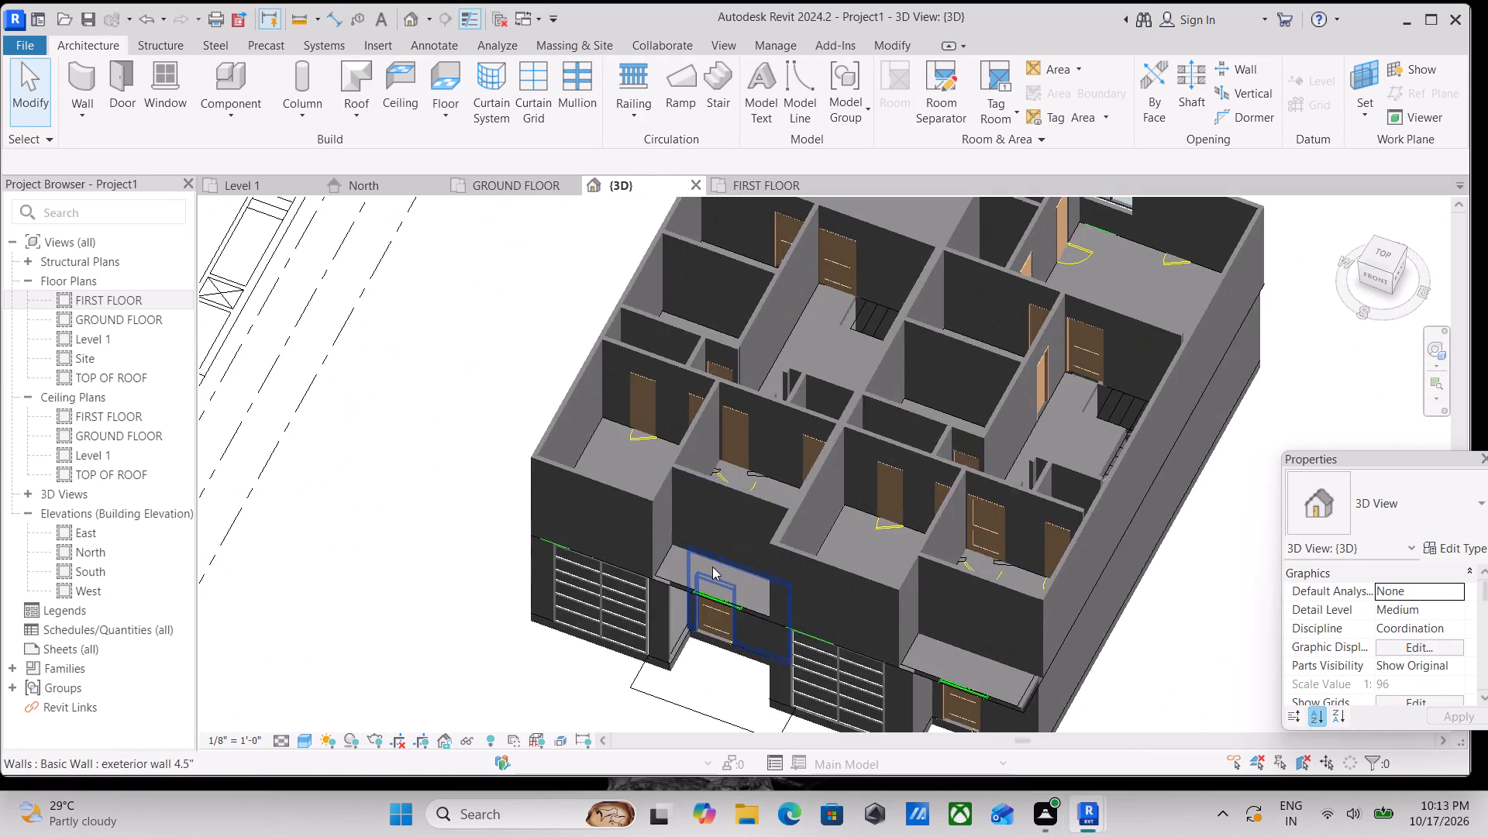
pyautogui.scroll(2, 712, 567)
pyautogui.scroll(-2, 705, 536)
pyautogui.moveTo(703, 533); pyautogui.dragTo(770, 576, button='middle')
pyautogui.keyDown('shift'); pyautogui.moveTo(749, 555); pyautogui.dragTo(794, 417, button='middle'); pyautogui.keyUp('shift')
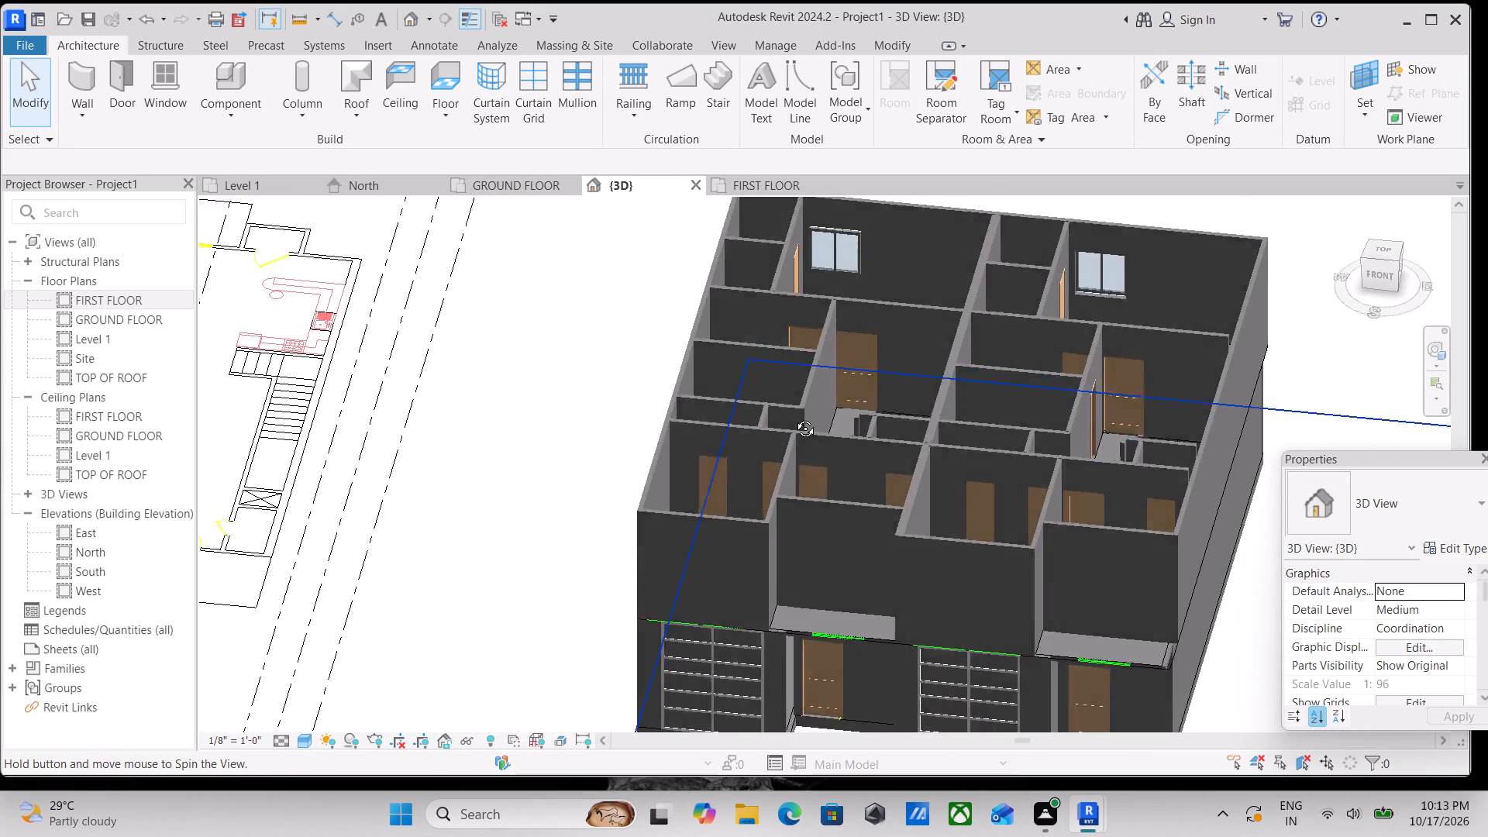
pyautogui.keyDown('shift'); pyautogui.moveTo(794, 417); pyautogui.dragTo(660, 522, button='middle'); pyautogui.keyUp('shift')
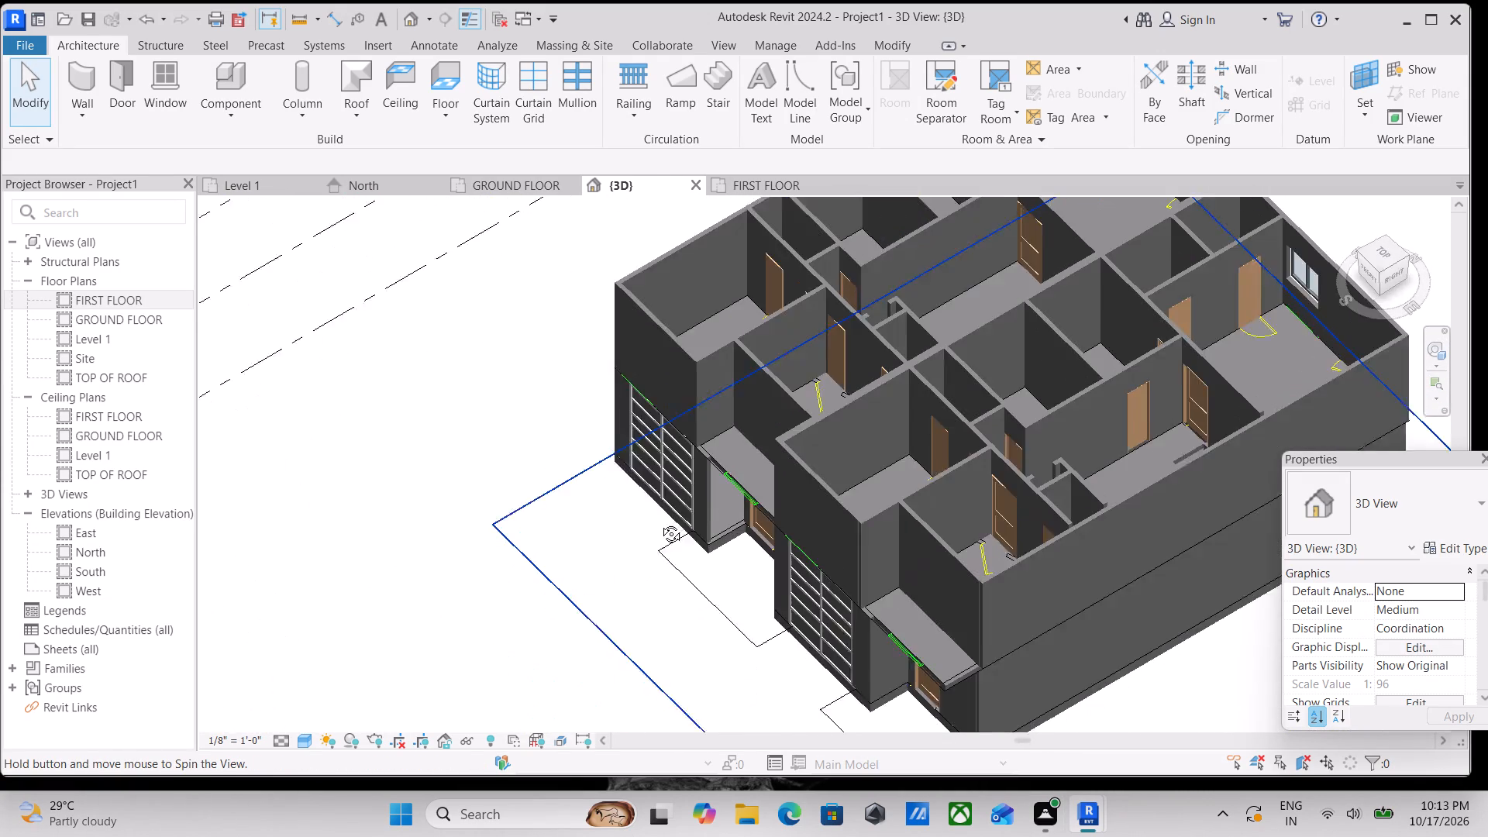
pyautogui.keyDown('shift'); pyautogui.moveTo(660, 522); pyautogui.dragTo(736, 580, button='middle'); pyautogui.keyUp('shift')
pyautogui.keyDown('shift'); pyautogui.moveTo(856, 415); pyautogui.dragTo(908, 474, button='middle'); pyautogui.keyUp('shift')
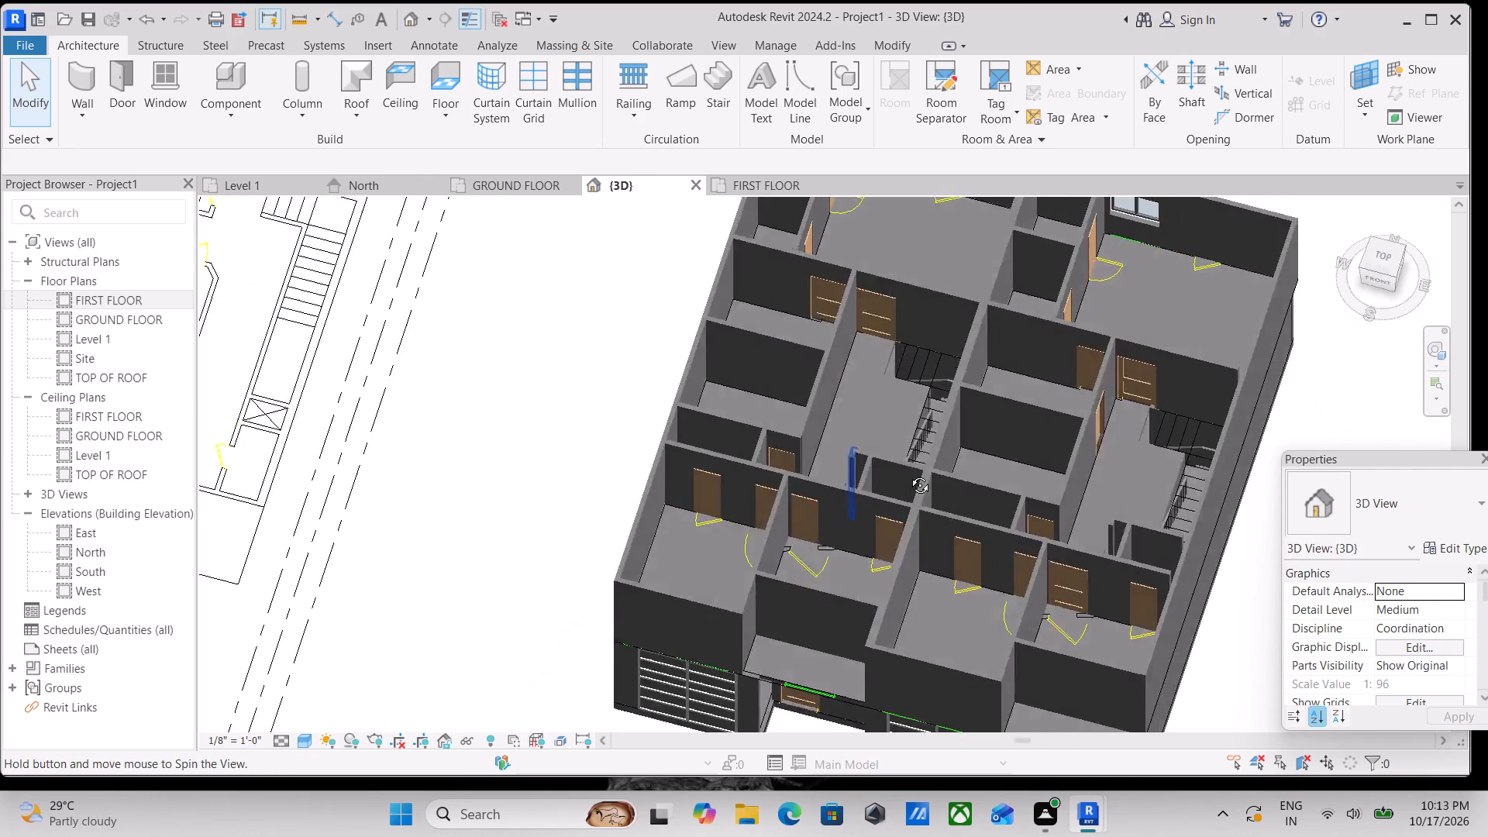
pyautogui.keyDown('shift'); pyautogui.moveTo(908, 474); pyautogui.dragTo(923, 462, button='middle'); pyautogui.keyUp('shift')
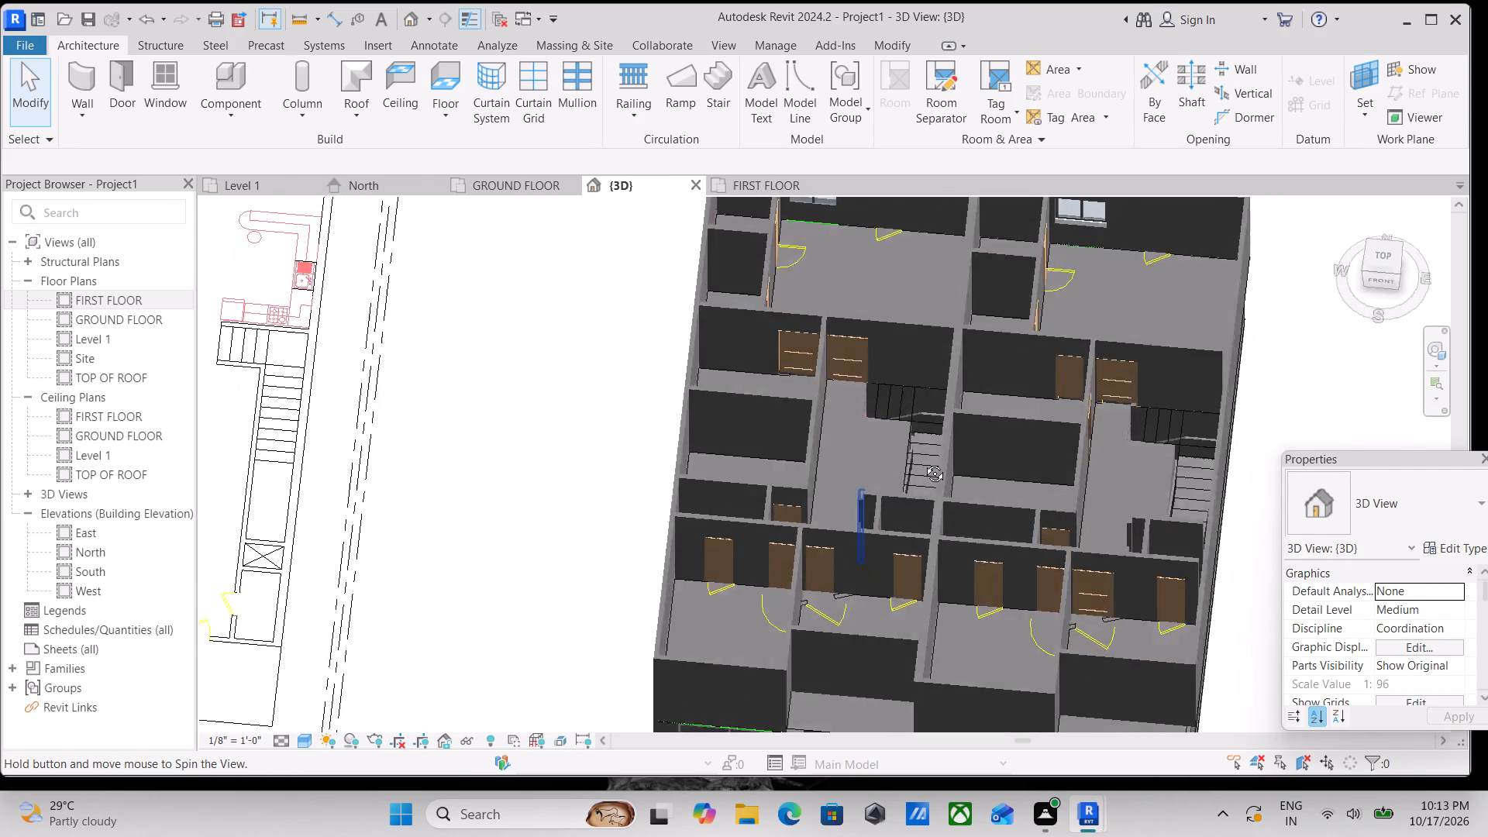
pyautogui.keyDown('shift'); pyautogui.moveTo(923, 462); pyautogui.dragTo(942, 591, button='middle'); pyautogui.keyUp('shift')
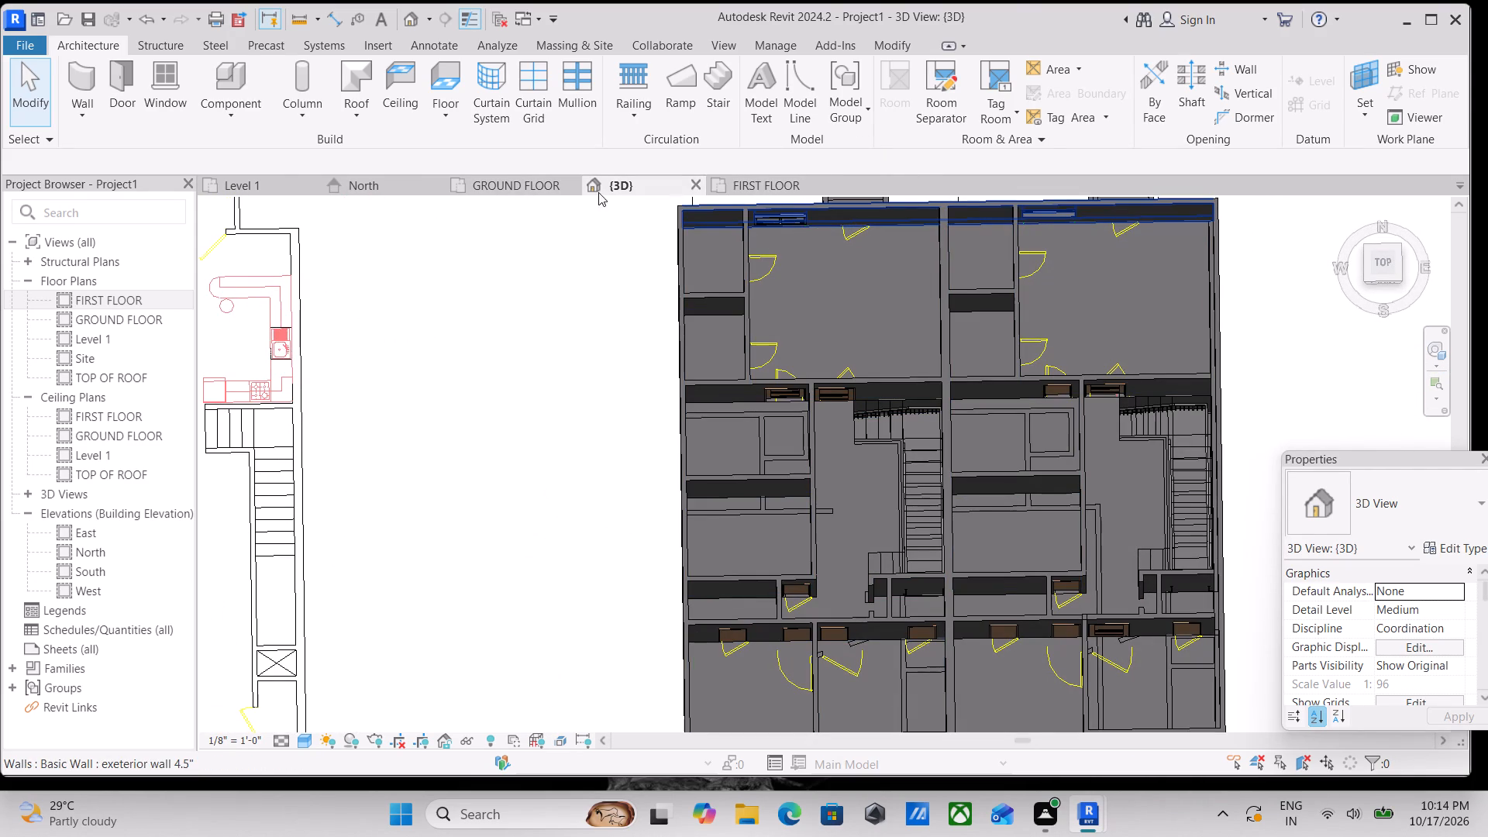
# On the FIRST FLOOR plan, place a w2 3 window in the first unit's front garage-side bedroom wall, 4'-6" from the outer side wall.
pyautogui.click(722, 191)
pyautogui.scroll(-8, 767, 275)
pyautogui.moveTo(766, 322); pyautogui.dragTo(832, 184, button='middle')
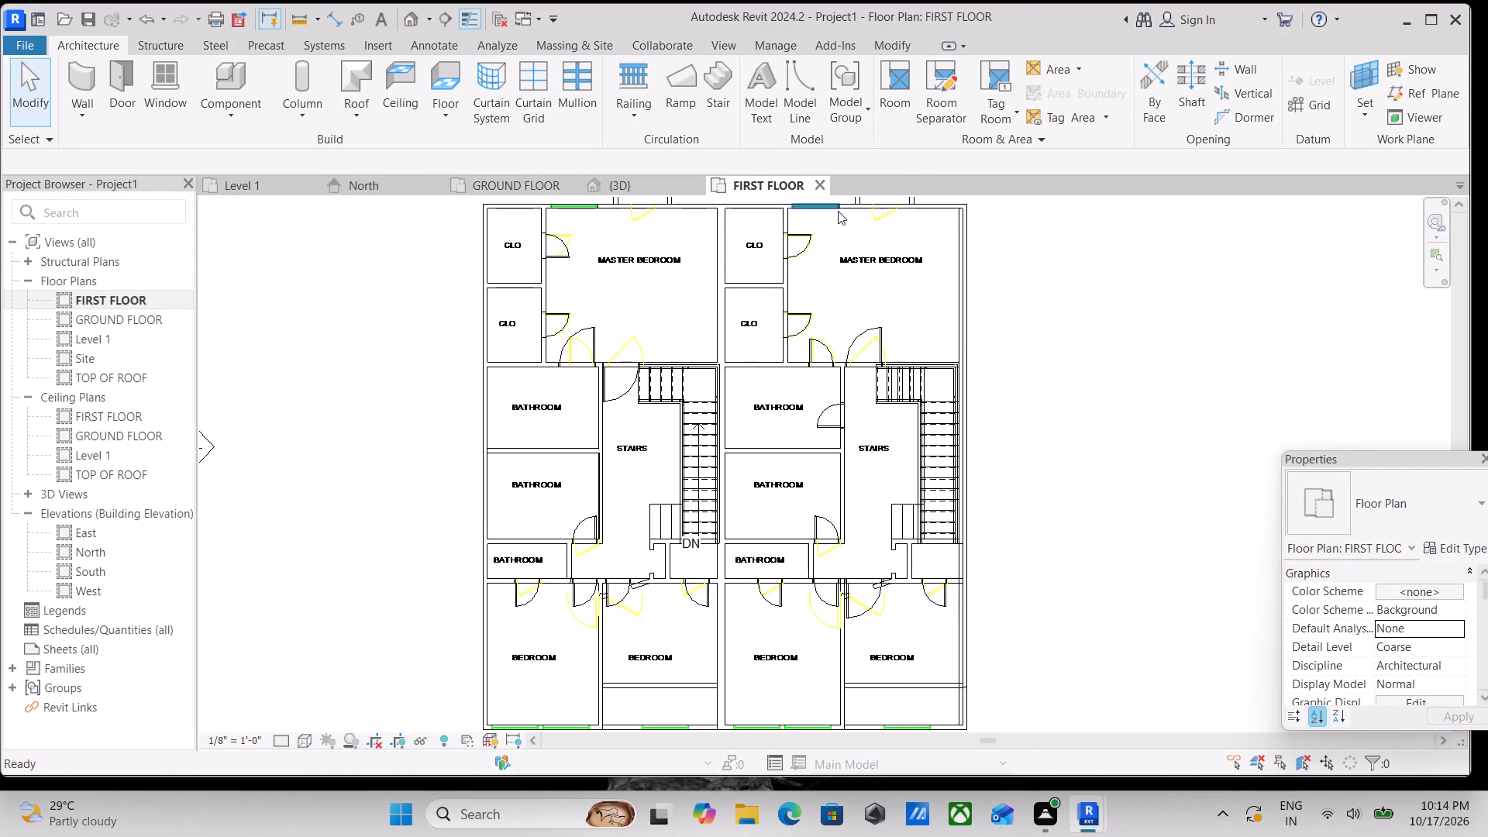
pyautogui.scroll(-2, 762, 370)
pyautogui.moveTo(762, 344); pyautogui.dragTo(797, 250, button='middle')
pyautogui.scroll(4, 688, 577)
pyautogui.scroll(2, 584, 515)
pyautogui.moveTo(591, 476); pyautogui.dragTo(609, 494, button='middle')
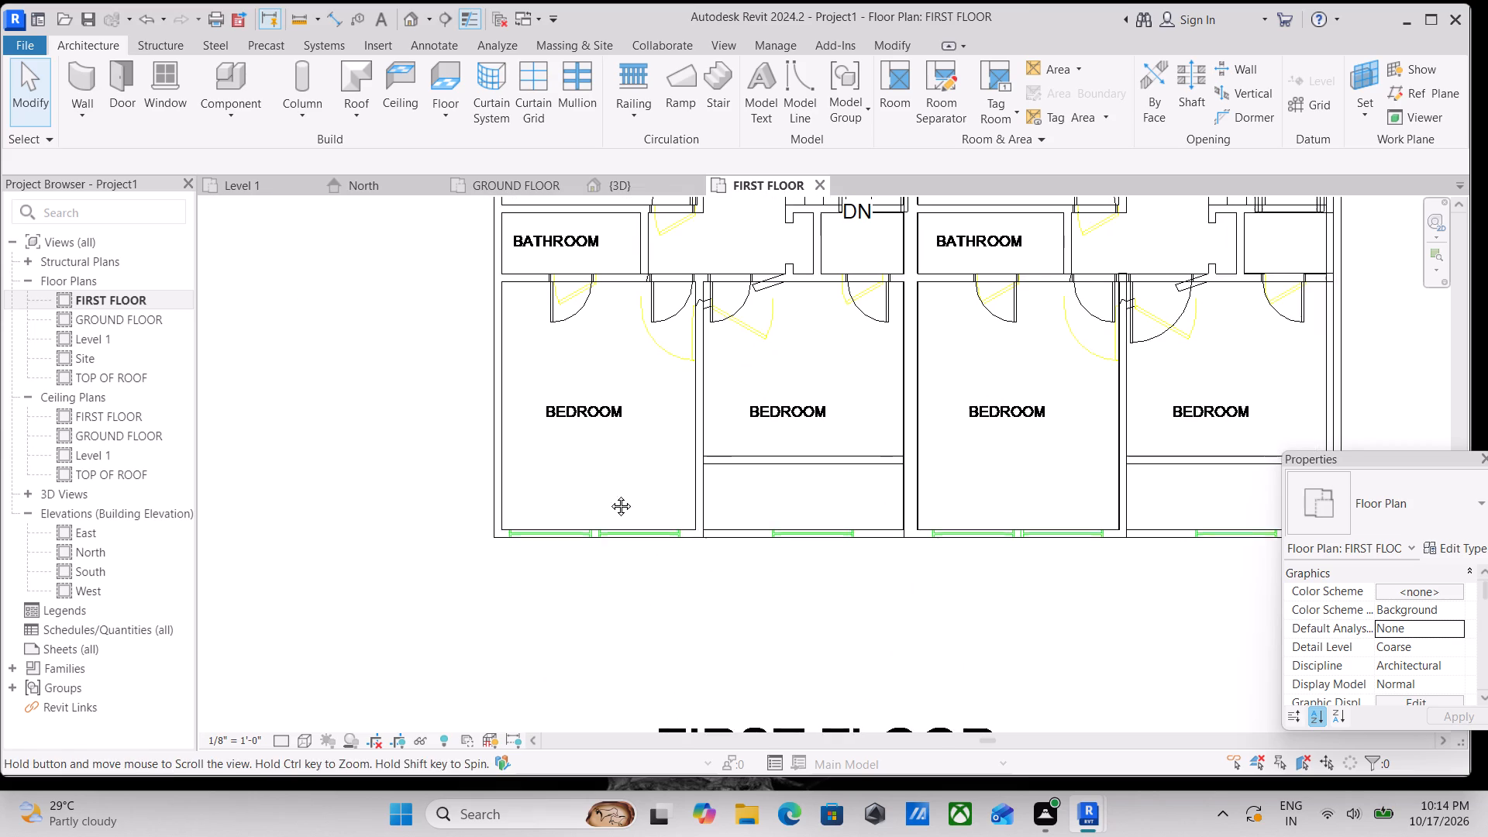
pyautogui.moveTo(609, 494); pyautogui.dragTo(620, 505, button='middle')
pyautogui.press('w')
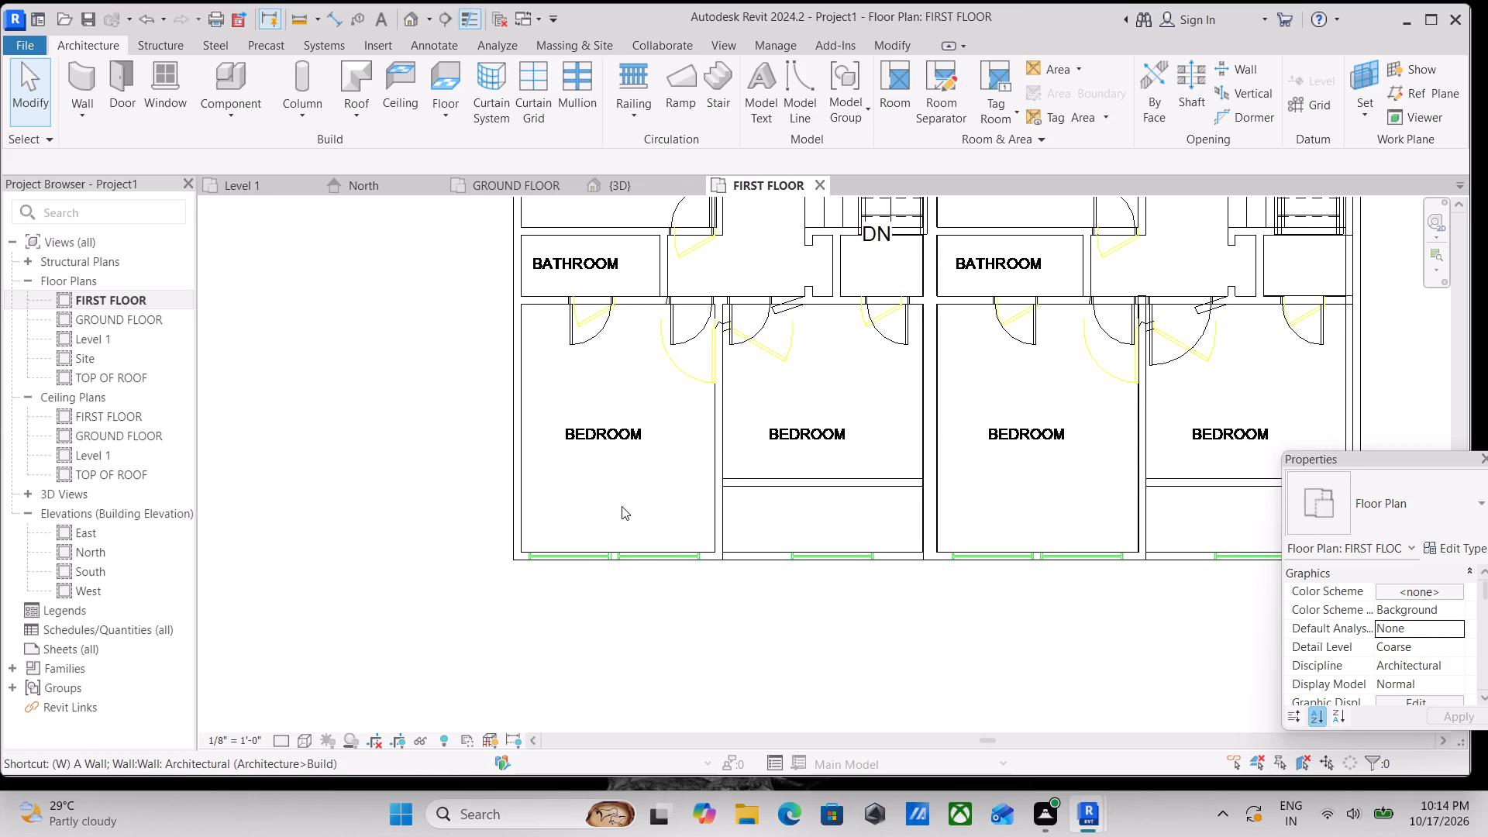
pyautogui.press('n')
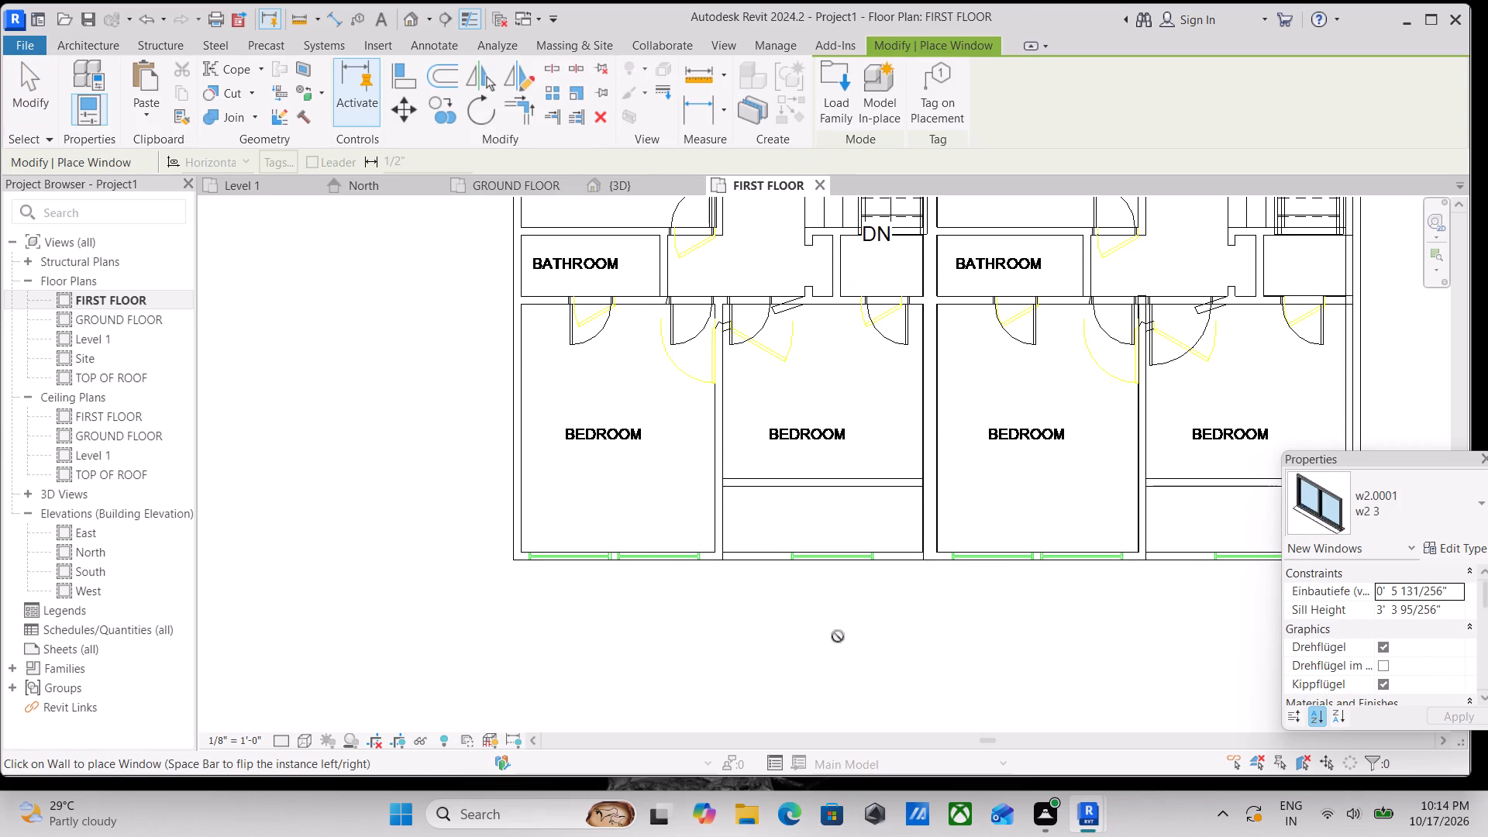
pyautogui.scroll(2, 605, 563)
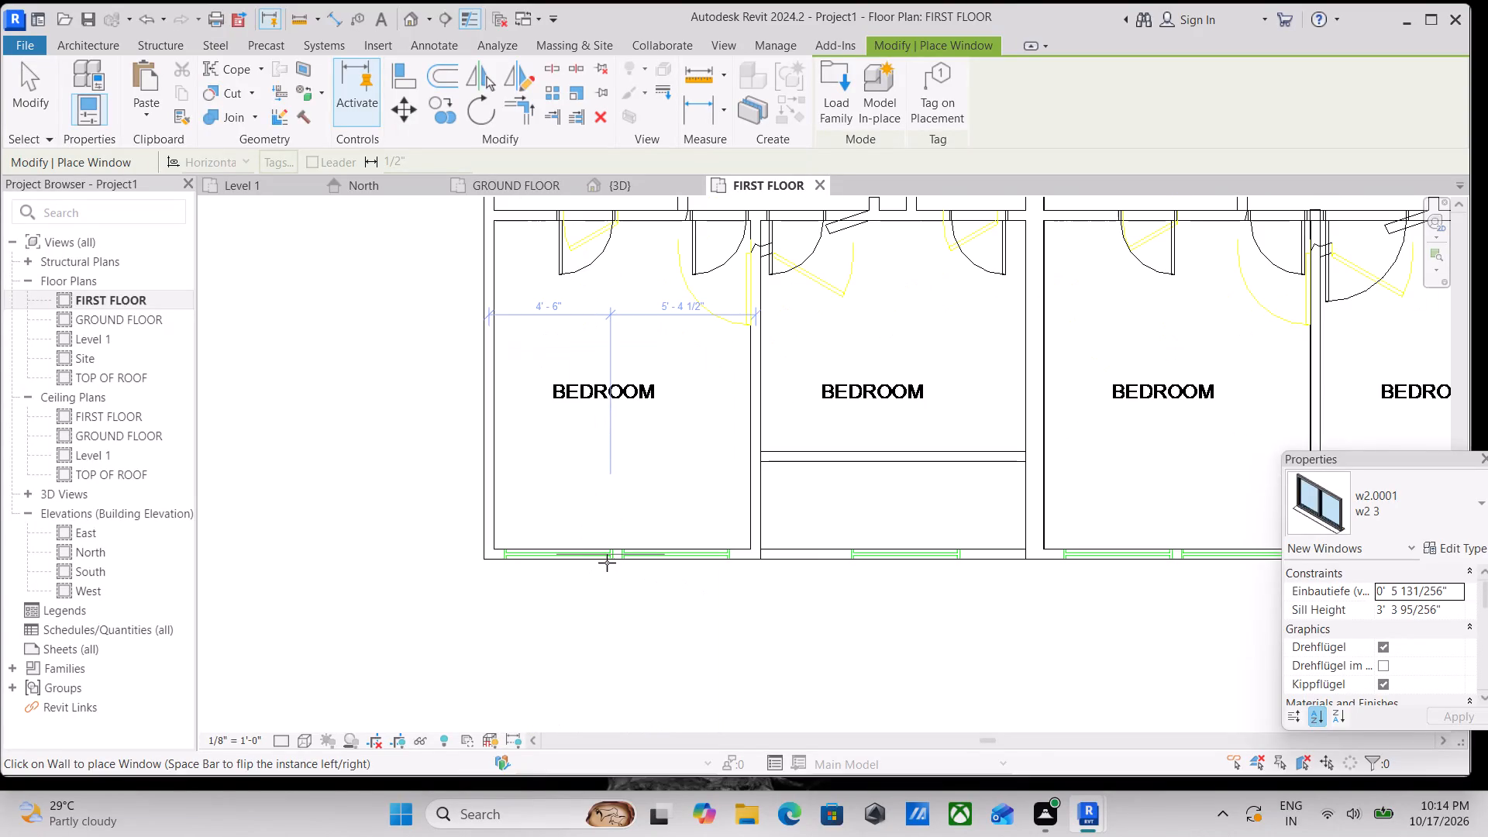
pyautogui.click(608, 558)
# Place a matching w2 3 window midway along the front wall of the second unit's garage-side bedroom.
pyautogui.scroll(-1, 610, 556)
pyautogui.moveTo(610, 556); pyautogui.dragTo(497, 601, button='middle')
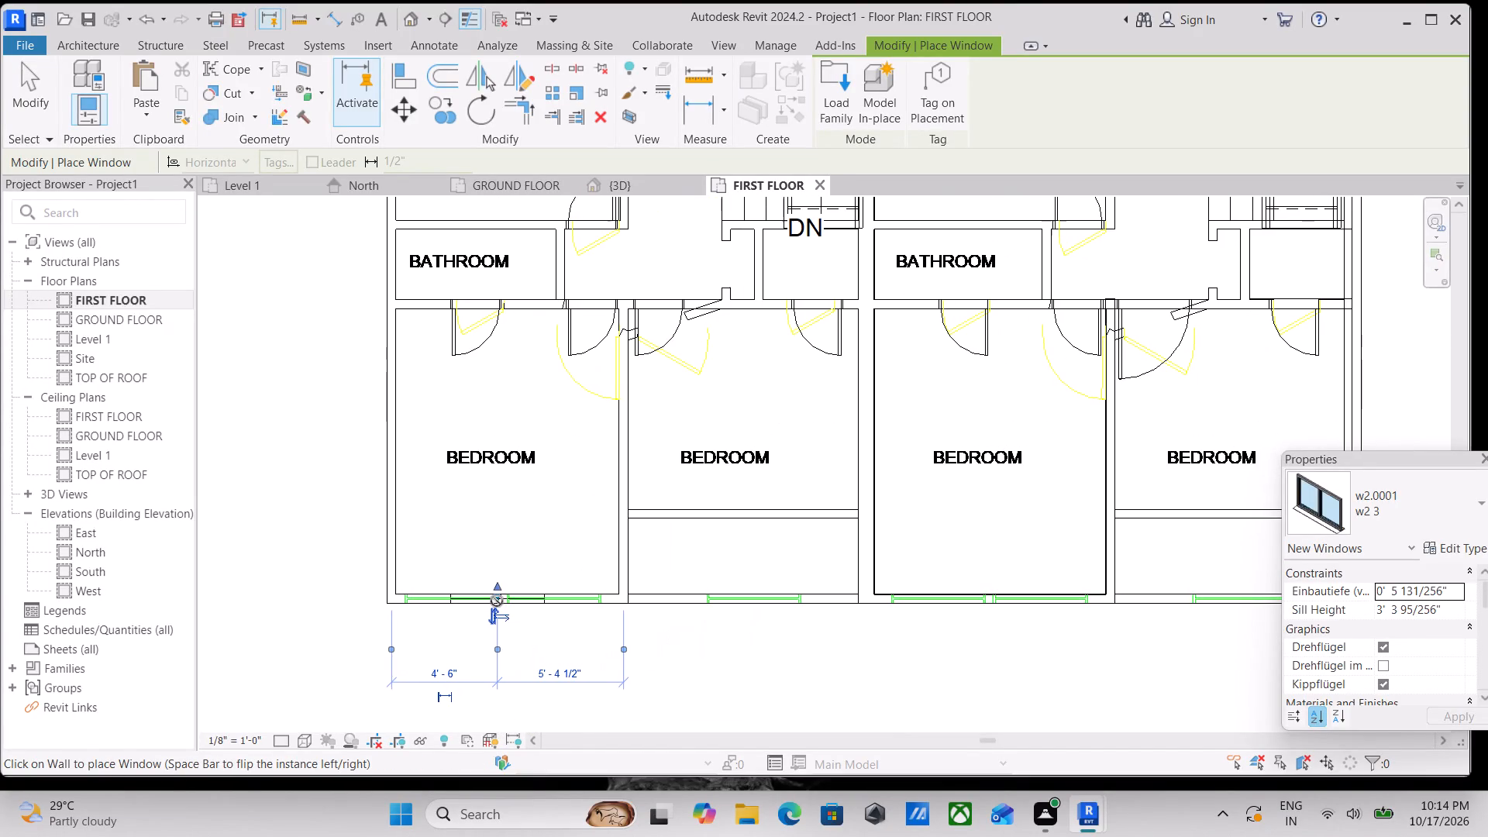
pyautogui.click(992, 601)
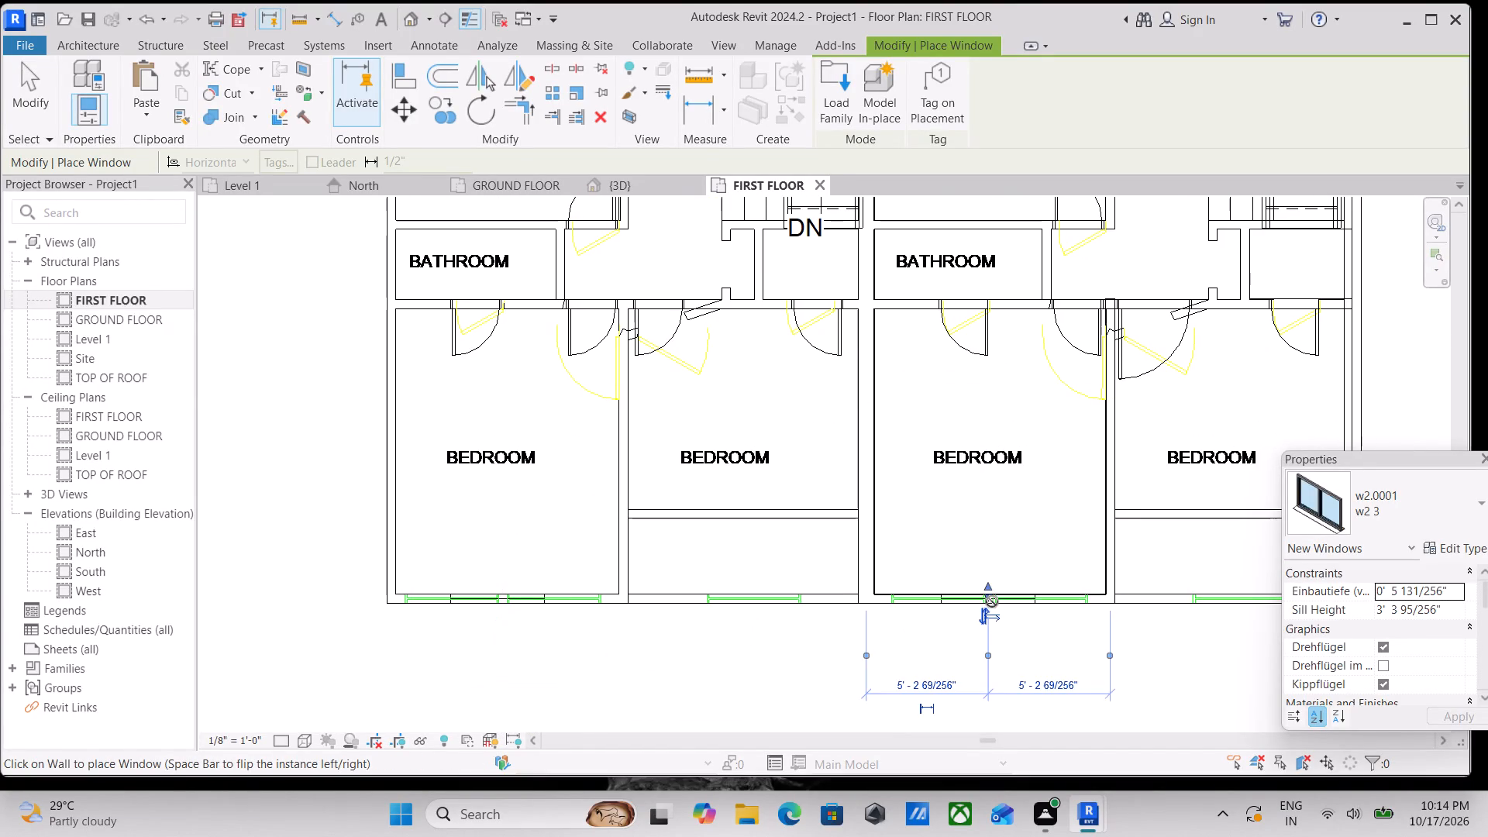
# Duplicate the w2 3 window type as w2 4.
pyautogui.scroll(-1, 992, 601)
pyautogui.click(1457, 507)
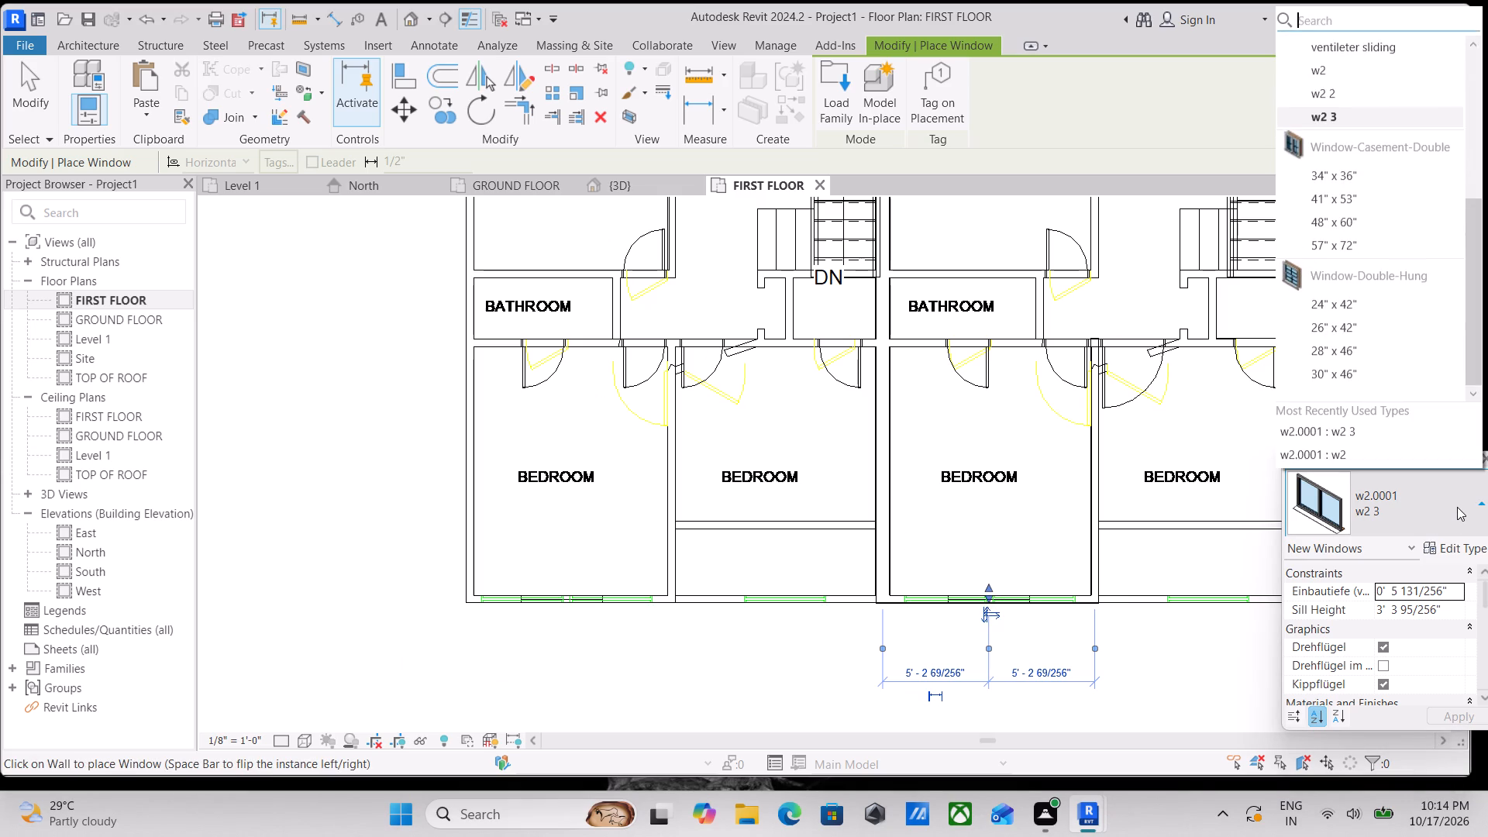
pyautogui.click(1466, 548)
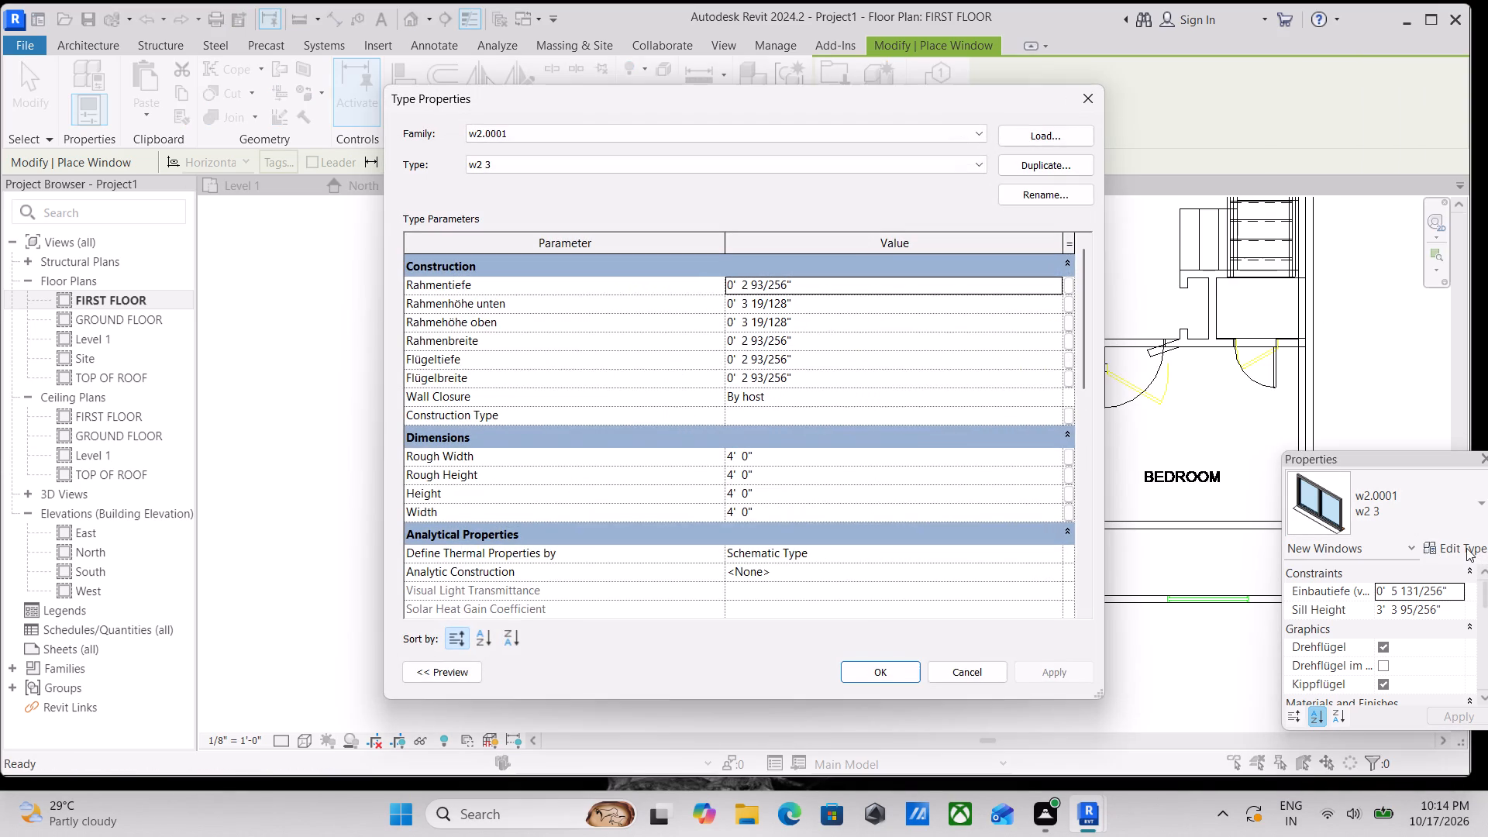
pyautogui.click(1030, 164)
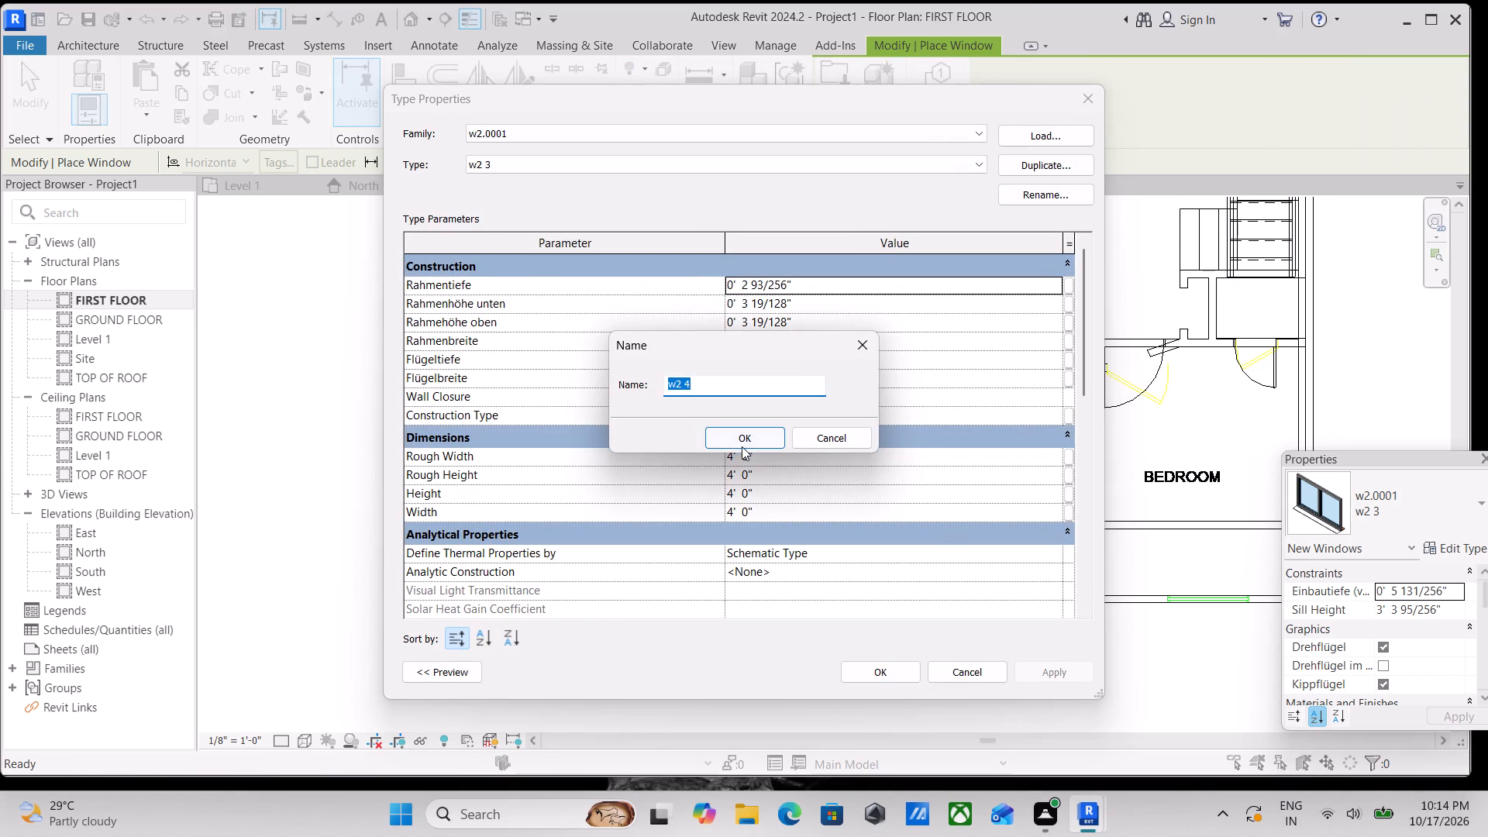
pyautogui.click(739, 439)
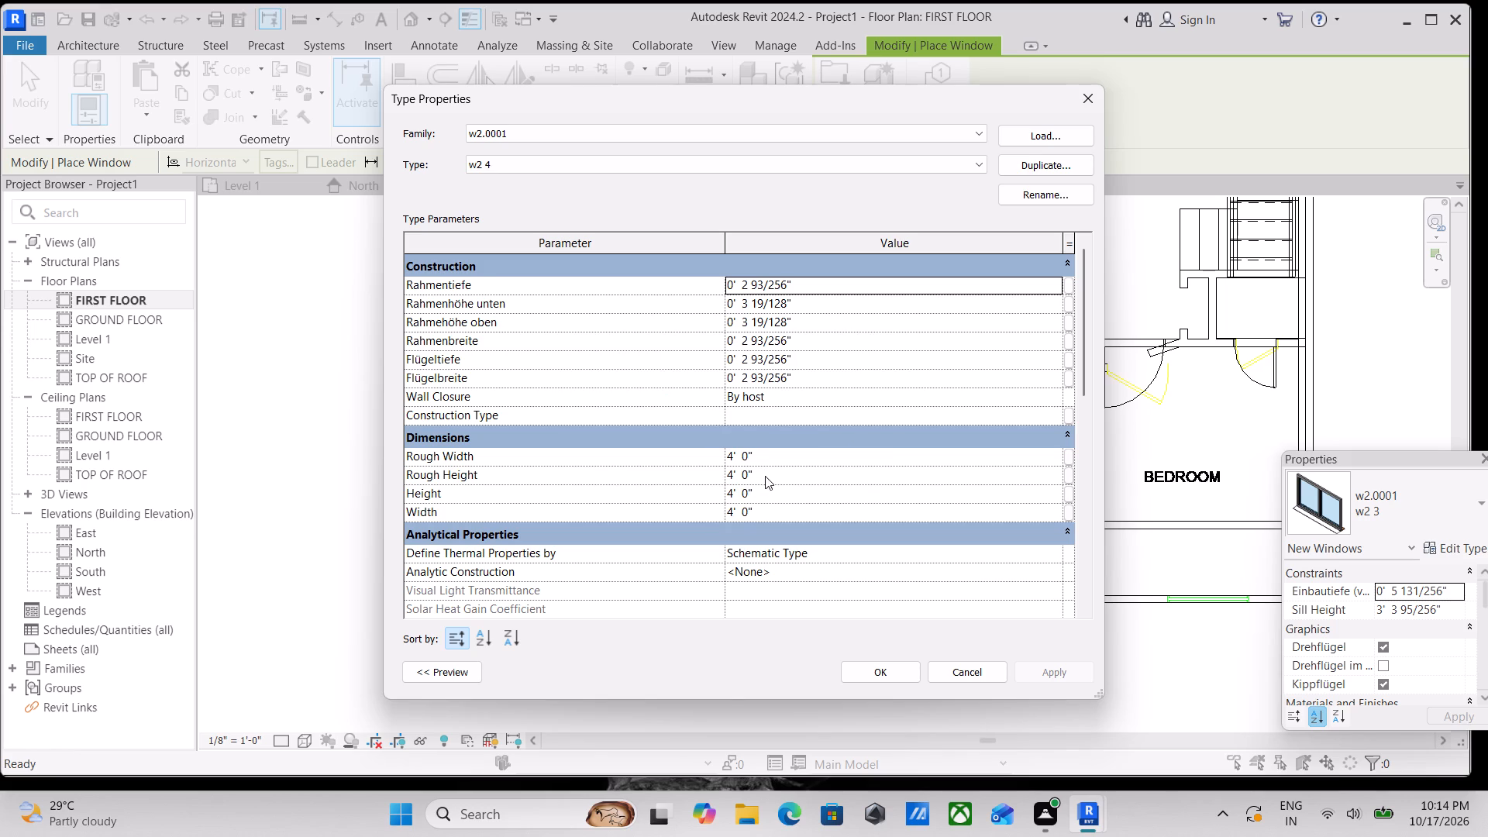
# Set the w2 4 window type's height to 6' and its width to 2'.
pyautogui.click(765, 474)
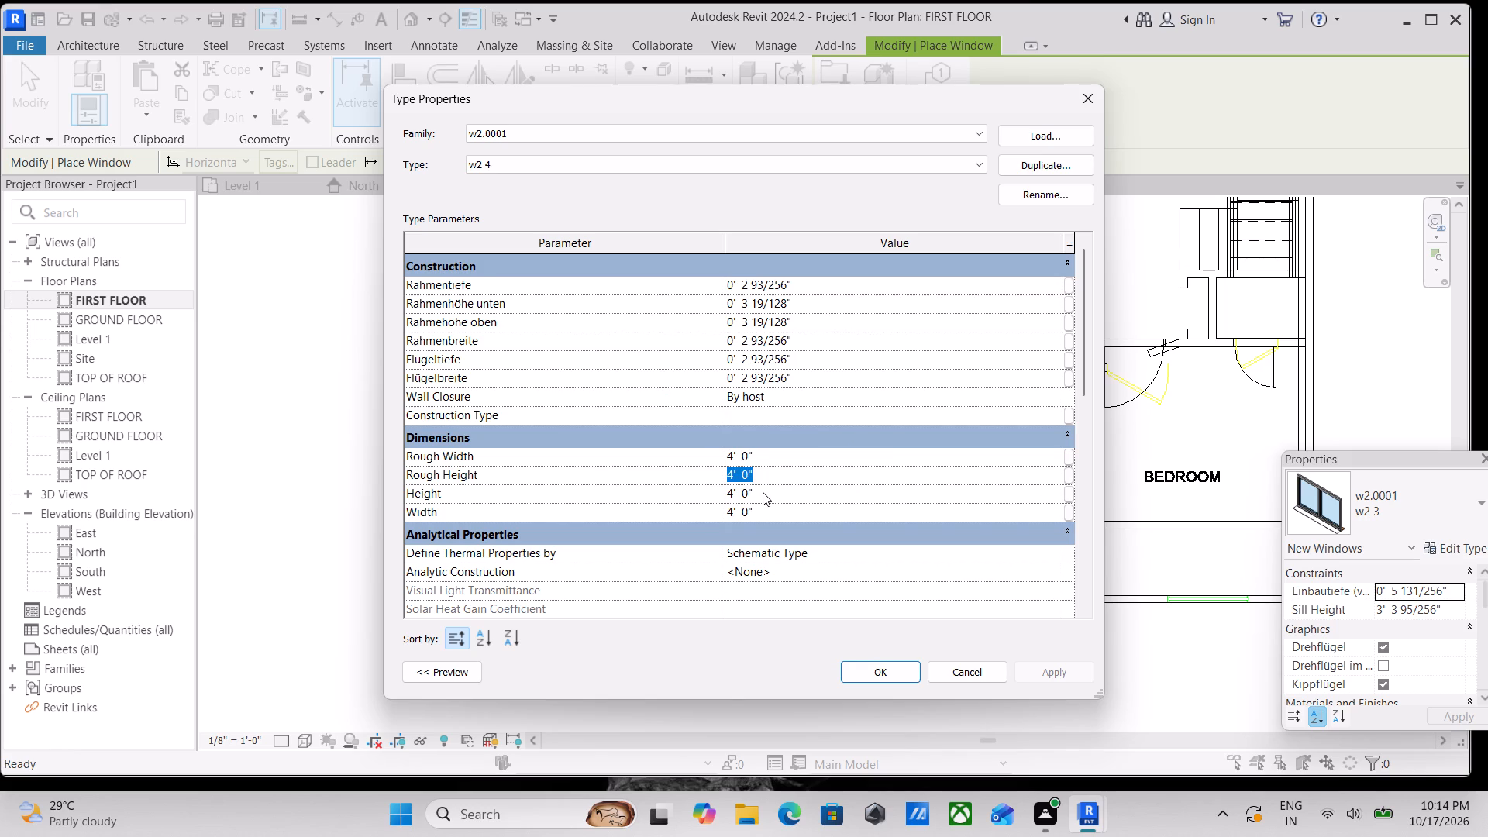
pyautogui.click(763, 492)
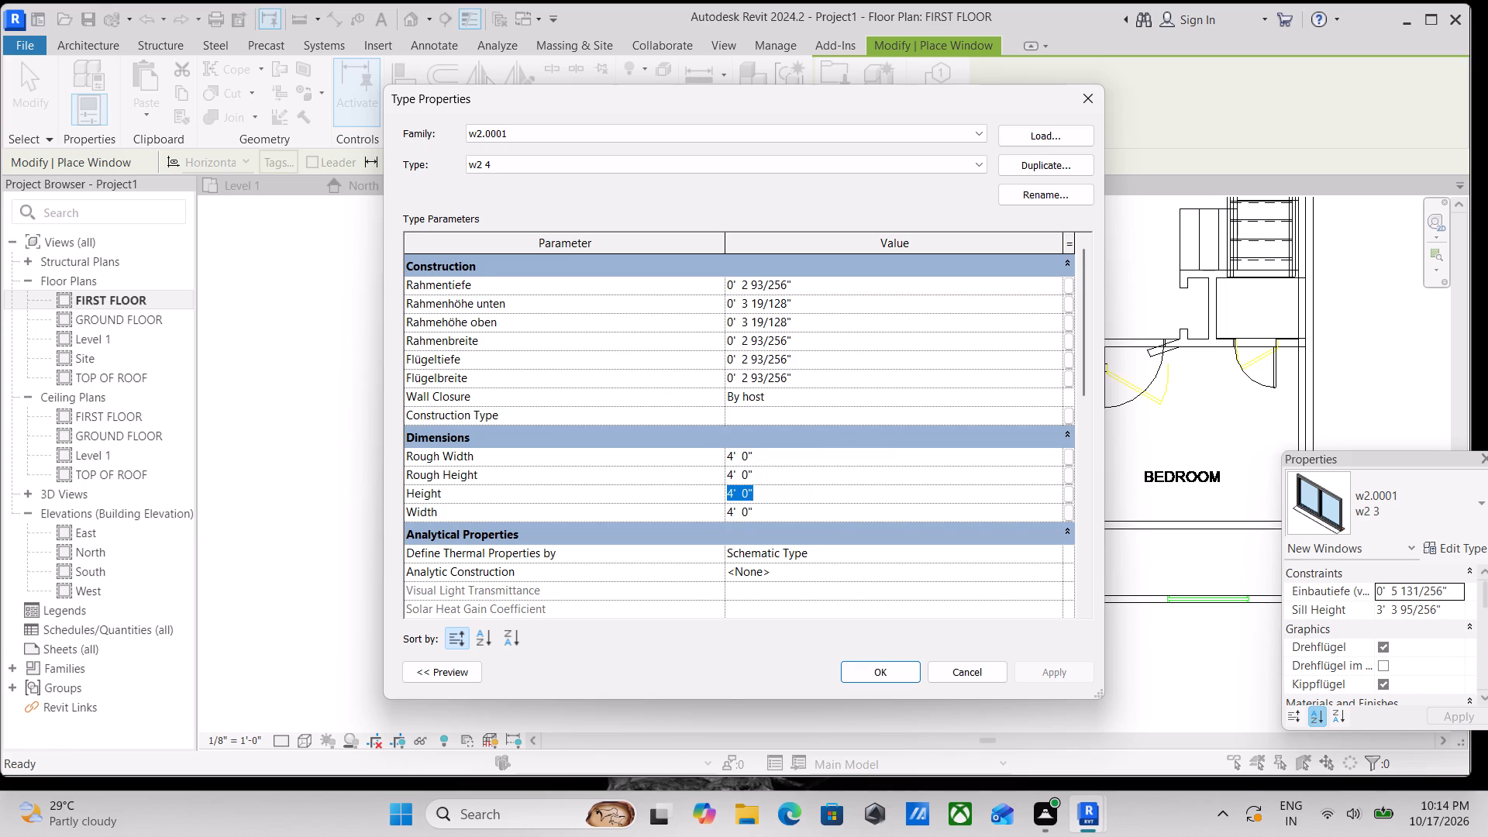
pyautogui.press('2')
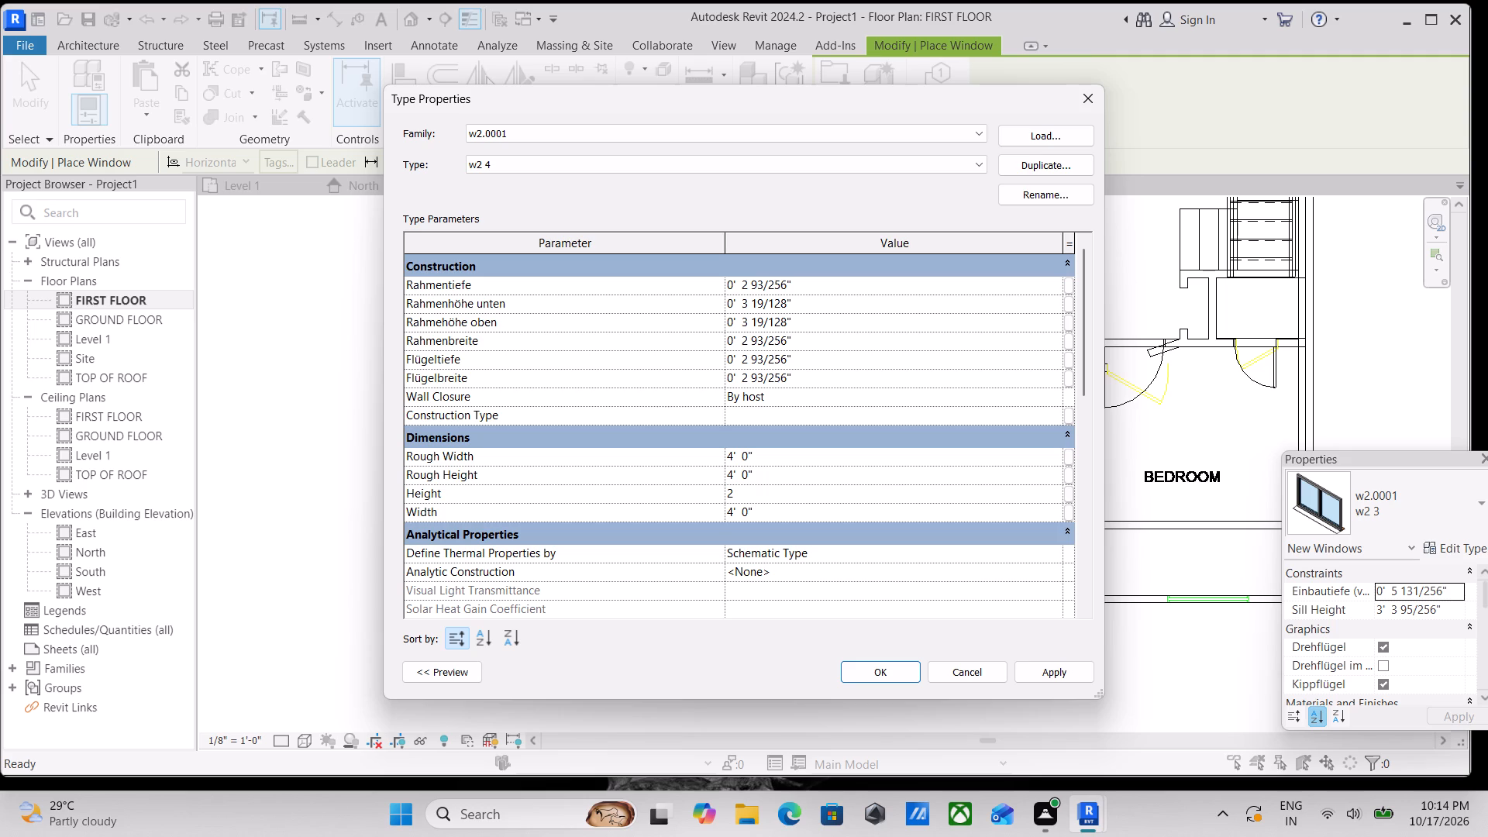
pyautogui.press('BackSpace')
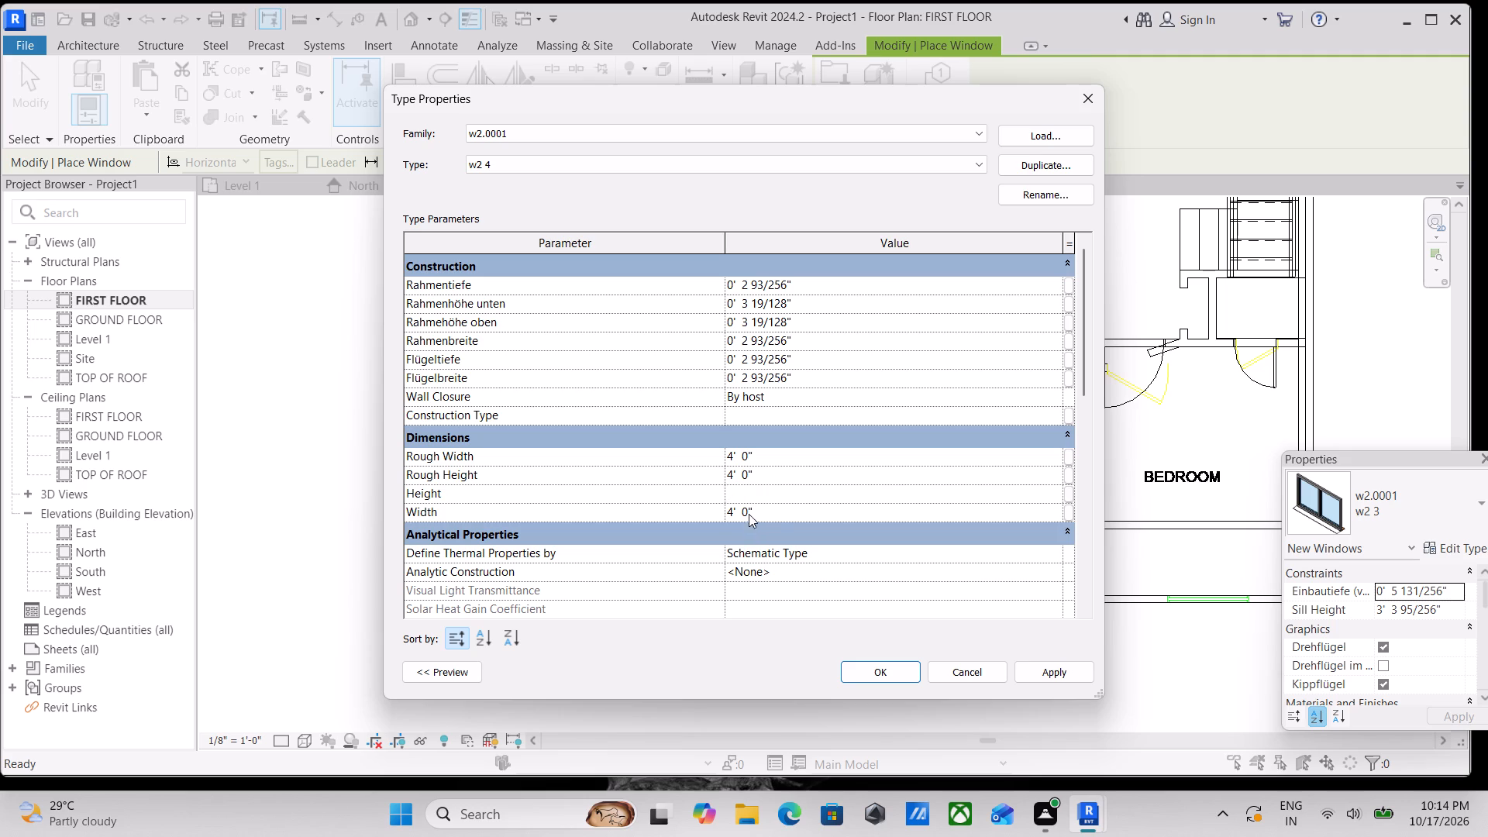
pyautogui.click(749, 514)
pyautogui.click(865, 412)
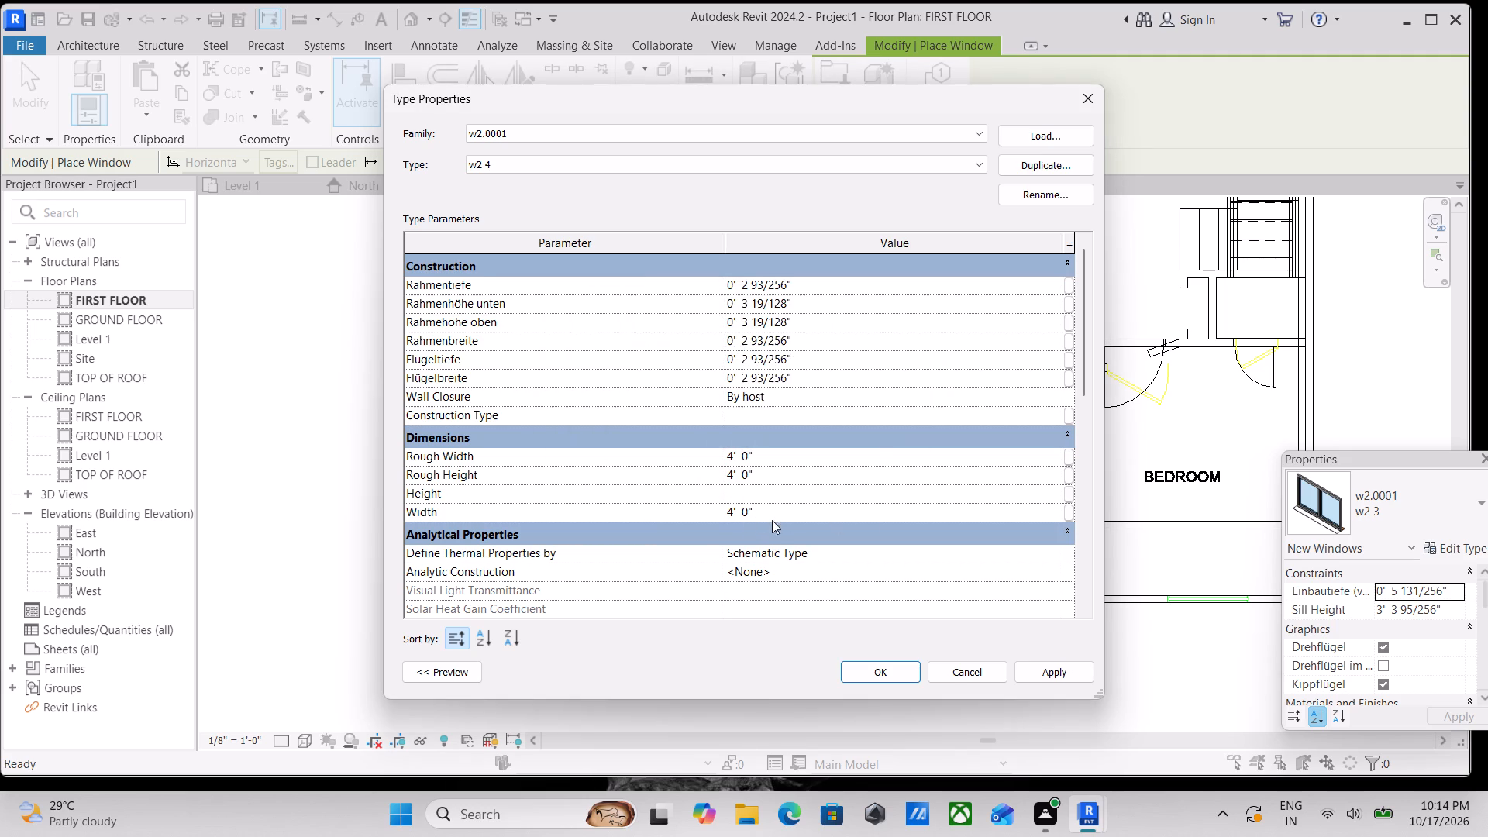
pyautogui.doubleClick(762, 512)
pyautogui.click(884, 404)
pyautogui.write("4'")
pyautogui.click(763, 509)
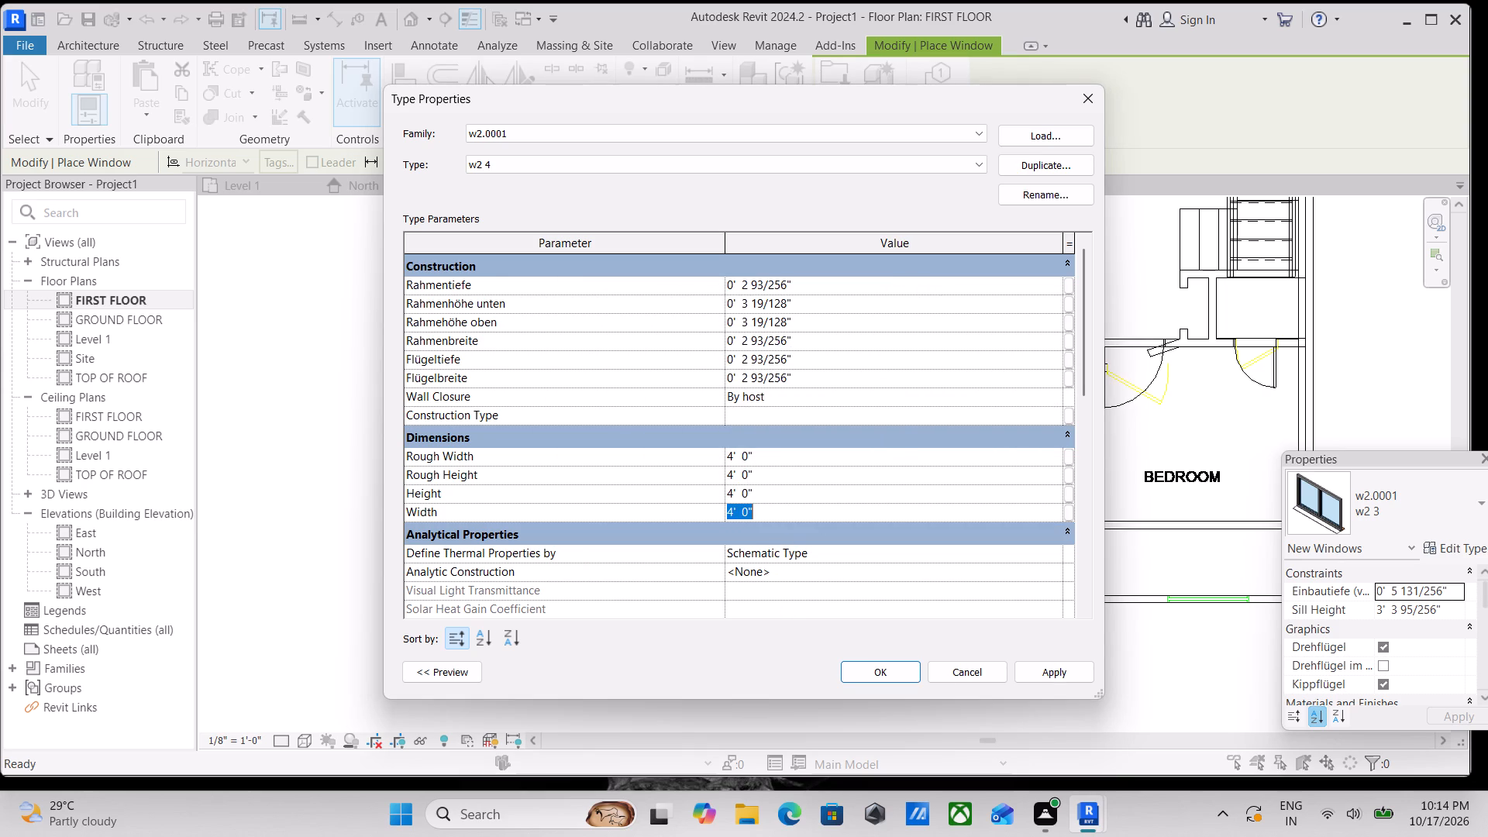
pyautogui.press('2')
pyautogui.press("'")
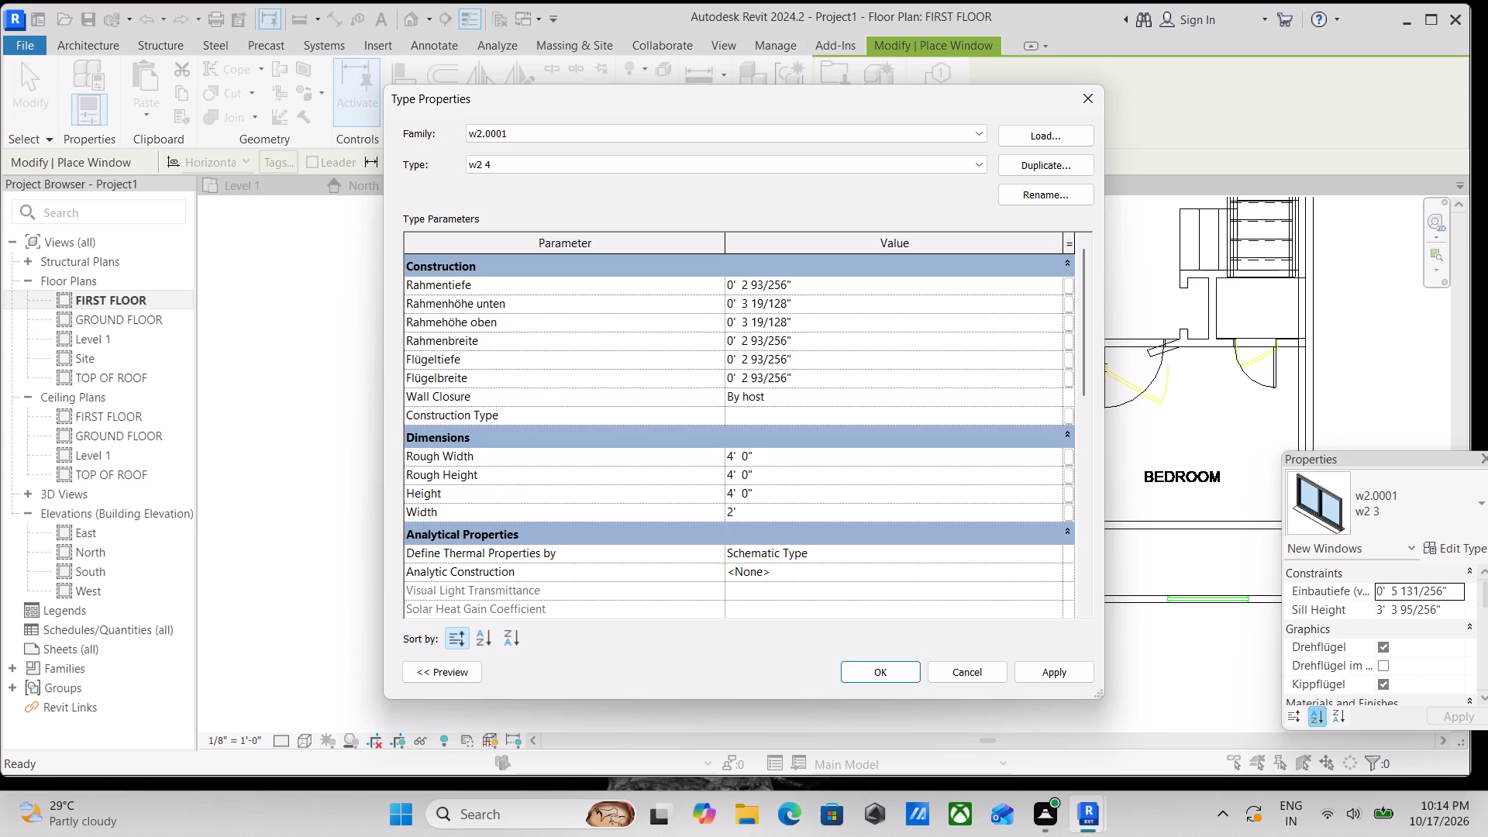
pyautogui.click(765, 489)
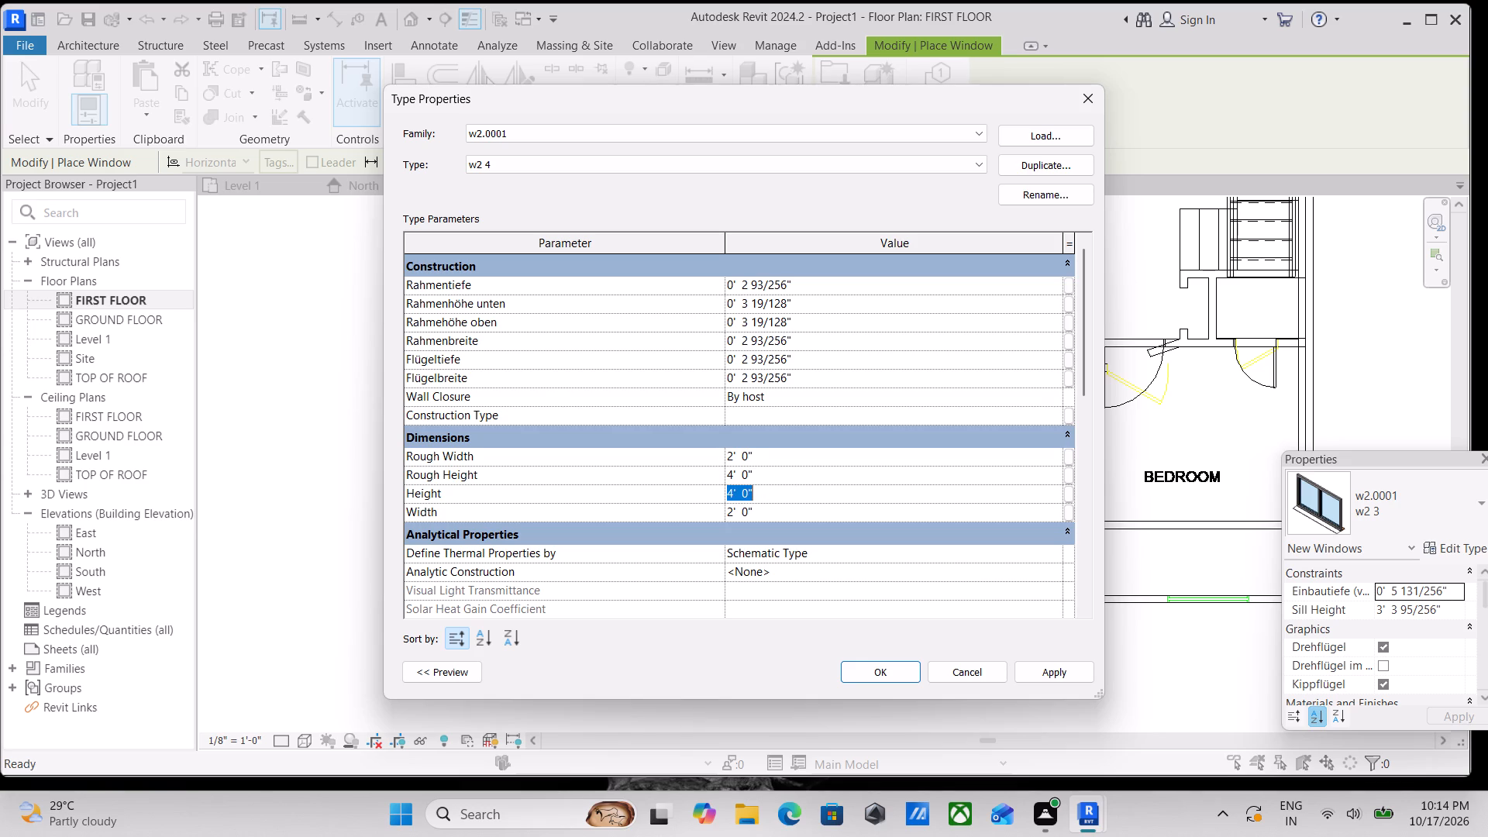
pyautogui.write("6'")
pyautogui.click(1056, 669)
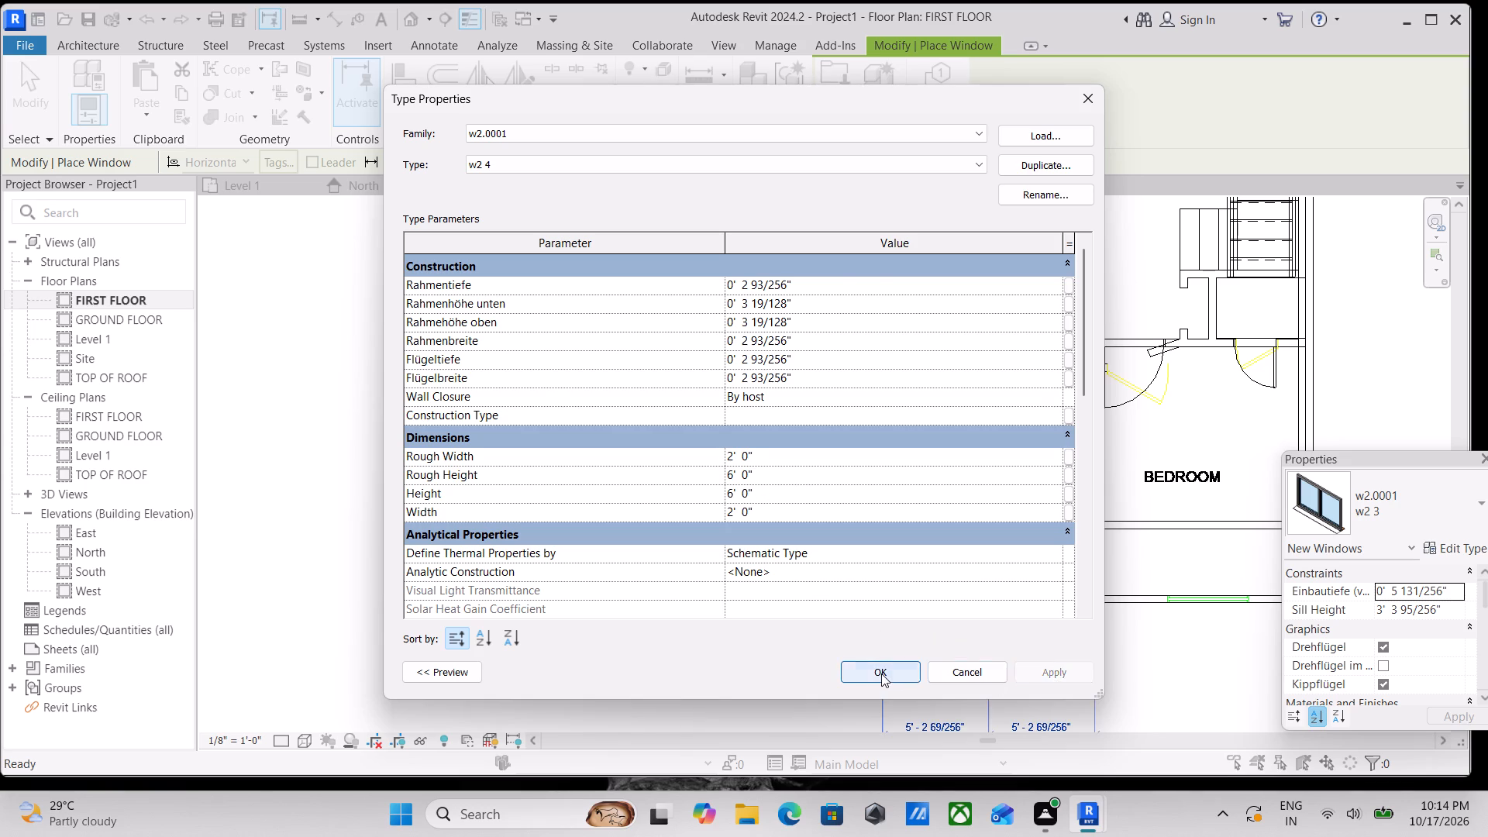
pyautogui.click(881, 673)
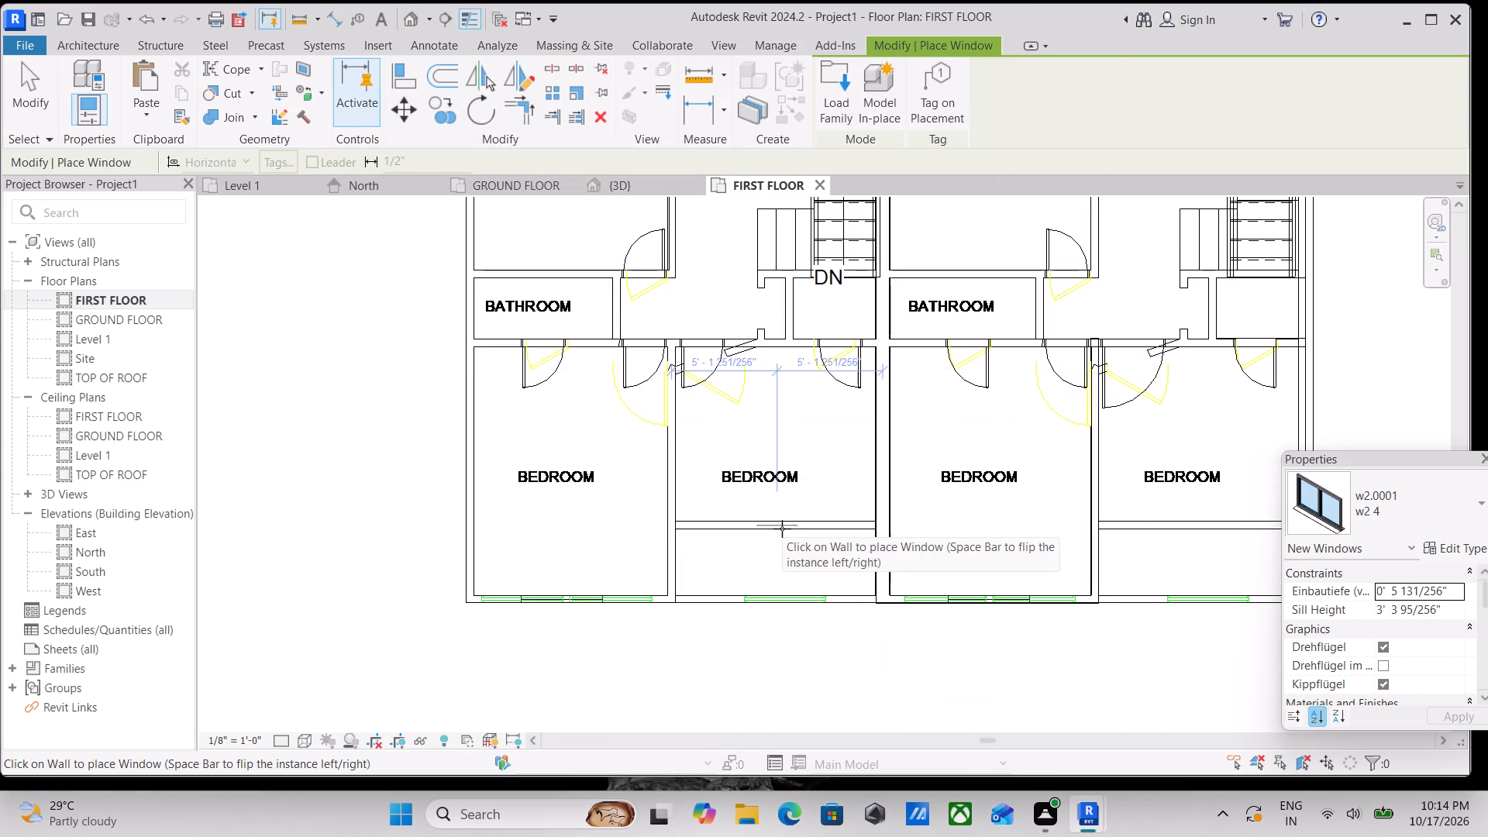
# Place a w2 4 window midway along the recessed front wall of the first unit's entrance-side bedroom.
pyautogui.scroll(2, 783, 529)
pyautogui.click(784, 526)
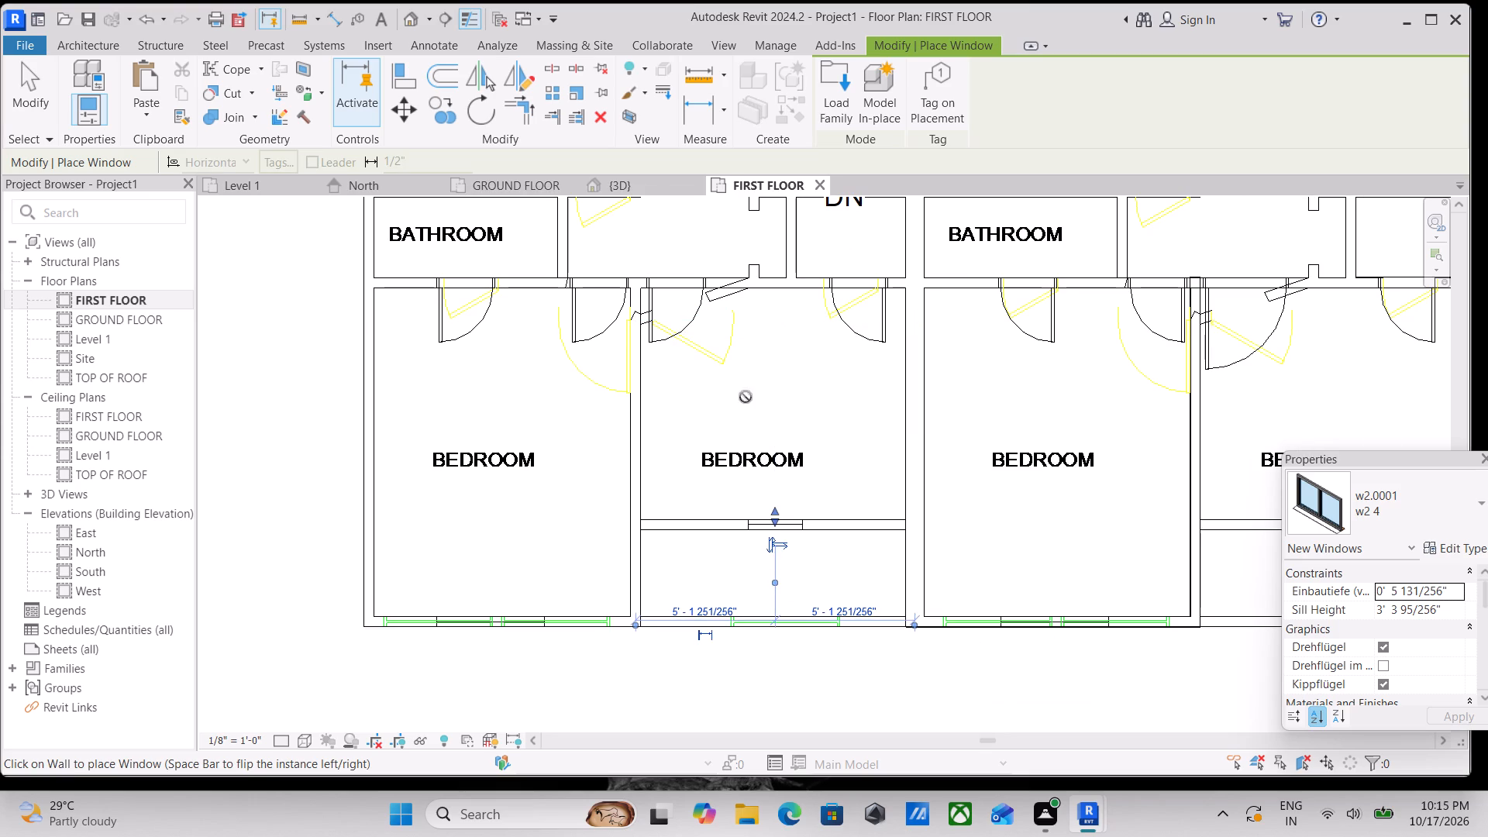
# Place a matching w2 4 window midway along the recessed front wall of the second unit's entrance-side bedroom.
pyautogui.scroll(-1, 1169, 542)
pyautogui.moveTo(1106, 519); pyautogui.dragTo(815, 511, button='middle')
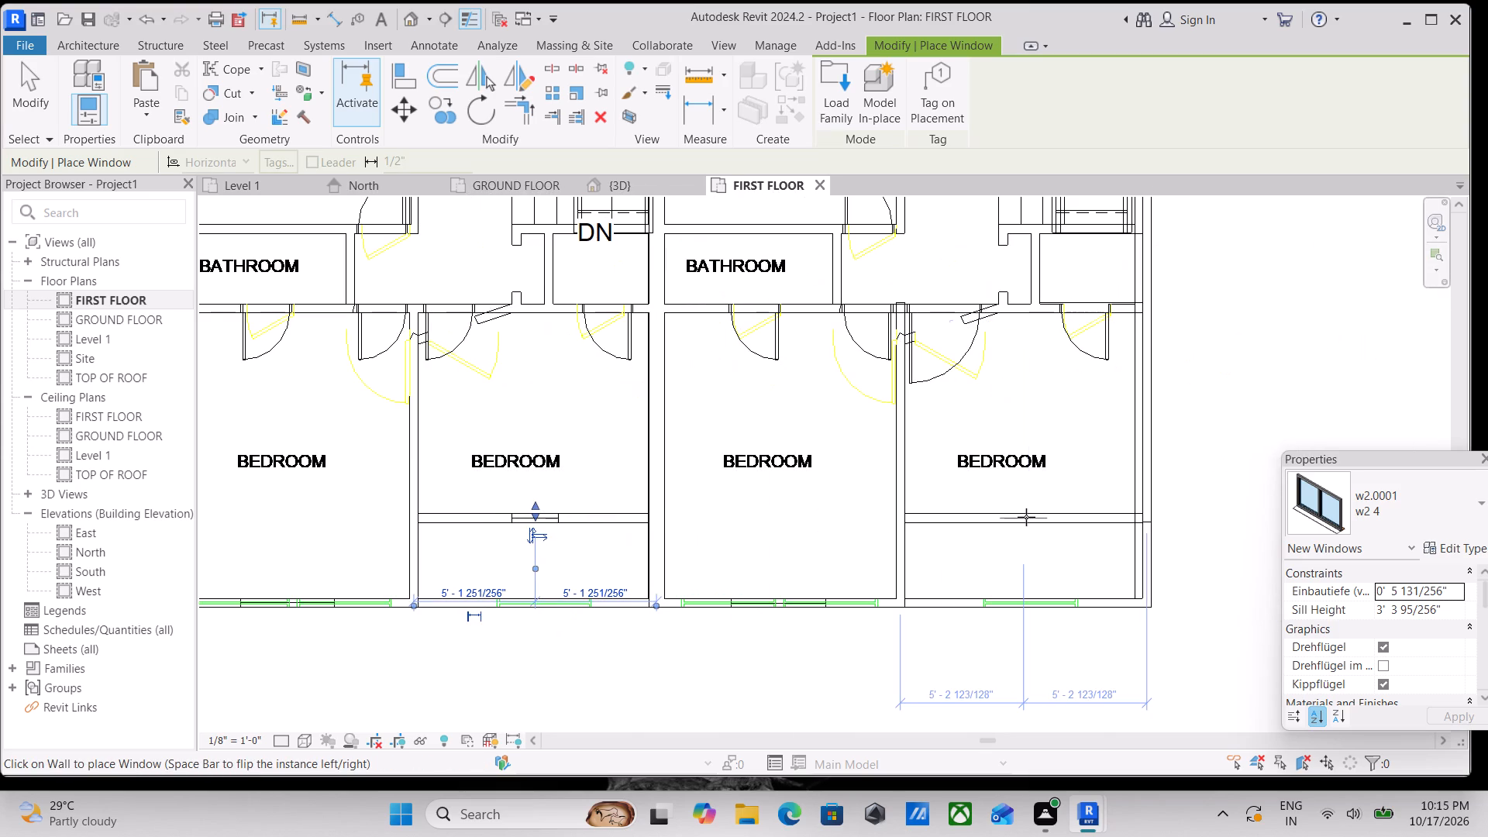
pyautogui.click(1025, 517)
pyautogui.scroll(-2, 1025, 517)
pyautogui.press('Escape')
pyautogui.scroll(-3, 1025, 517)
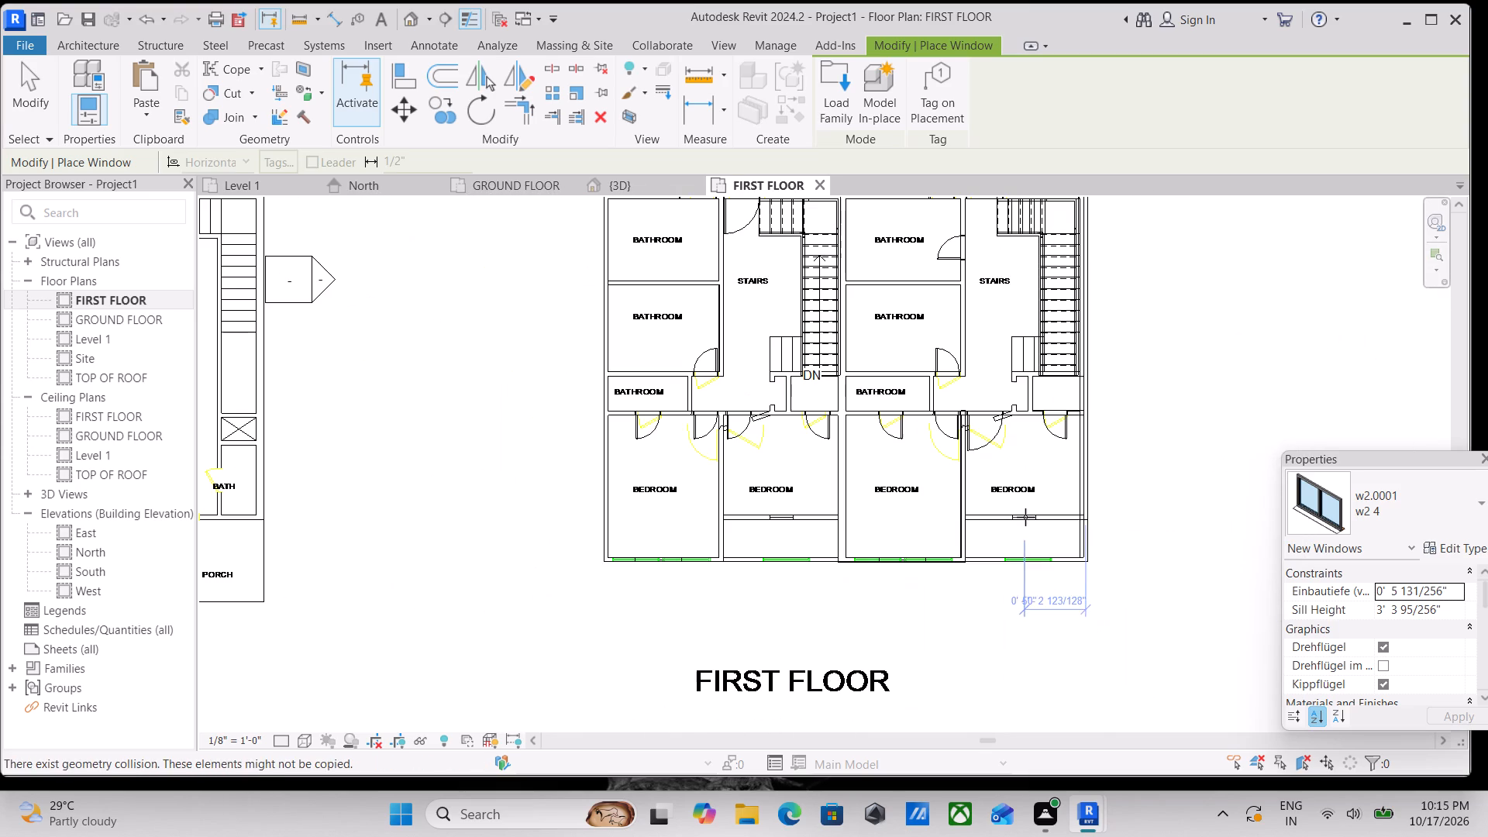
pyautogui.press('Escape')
# Examine the first-floor front windows in the 3D view, focusing on the first unit's tall window above the entrance.
pyautogui.click(635, 186)
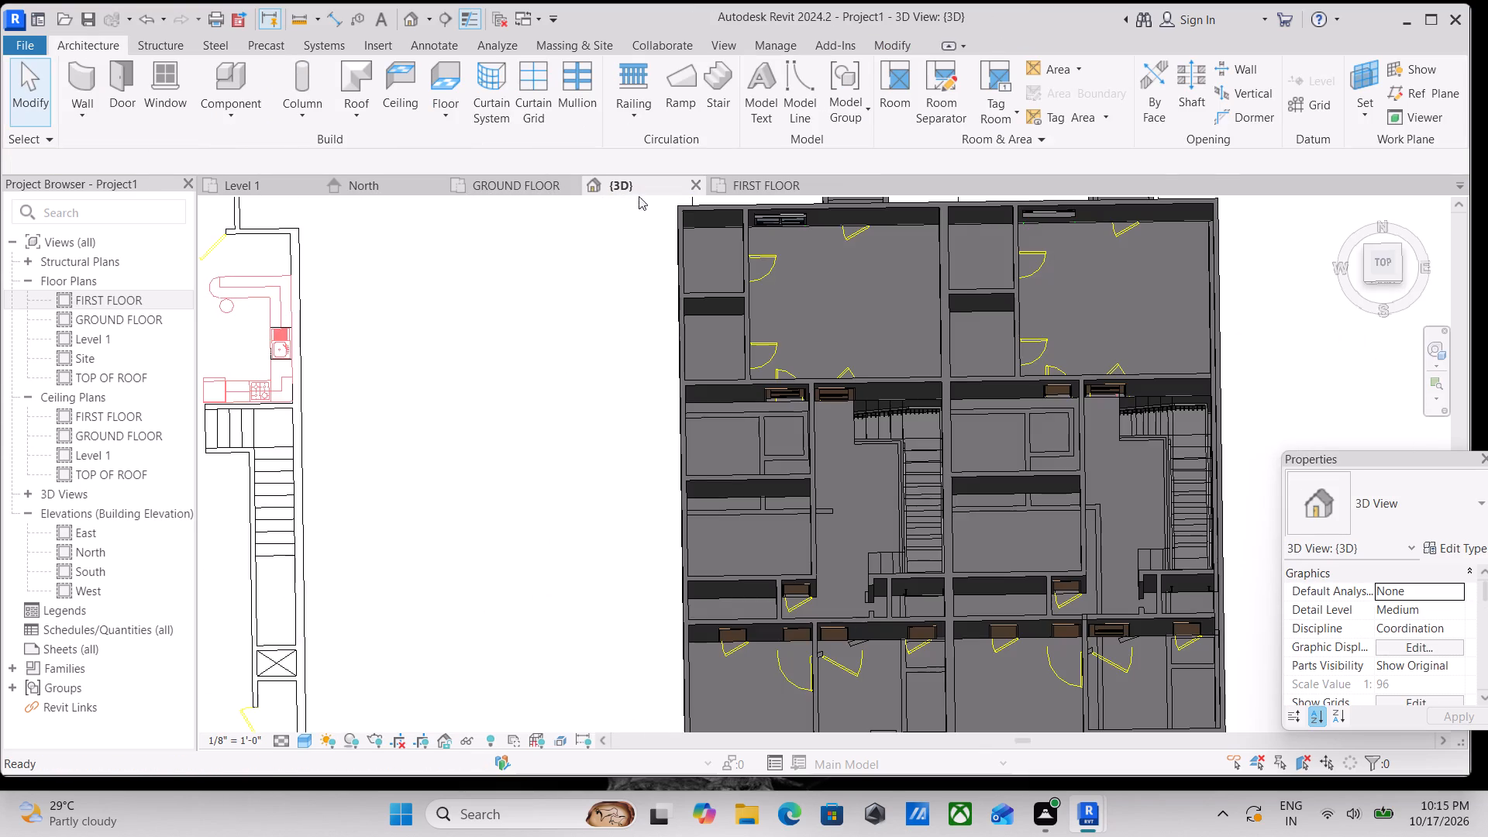
pyautogui.scroll(-3, 849, 508)
pyautogui.scroll(-1, 887, 581)
pyautogui.keyDown('shift'); pyautogui.moveTo(915, 618); pyautogui.dragTo(906, 296, button='middle'); pyautogui.keyUp('shift')
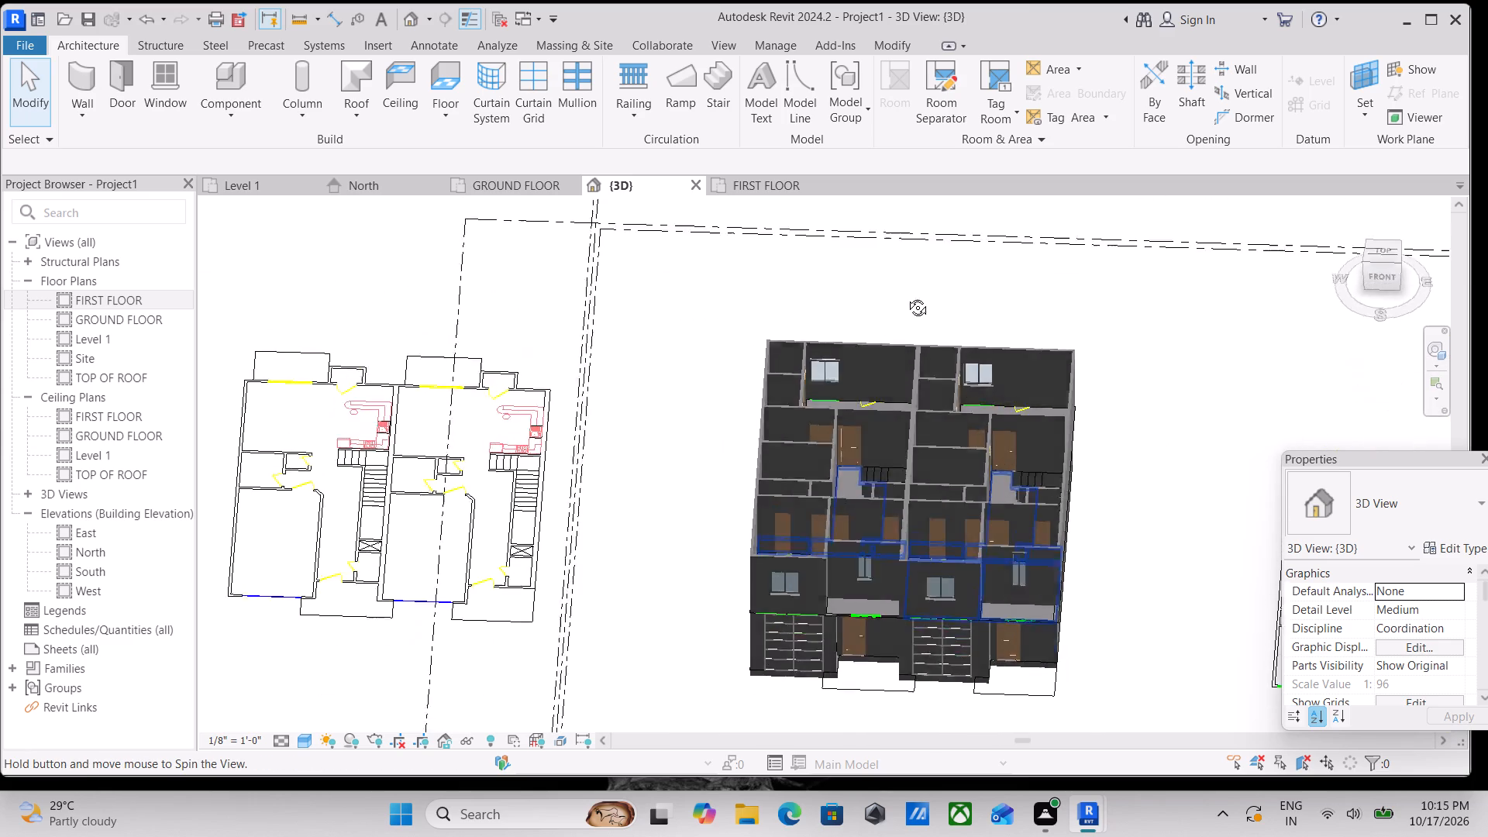
pyautogui.keyDown('shift'); pyautogui.moveTo(906, 296); pyautogui.dragTo(902, 174, button='middle'); pyautogui.keyUp('shift')
pyautogui.keyDown('shift'); pyautogui.moveTo(935, 467); pyautogui.dragTo(939, 373, button='middle'); pyautogui.keyUp('shift')
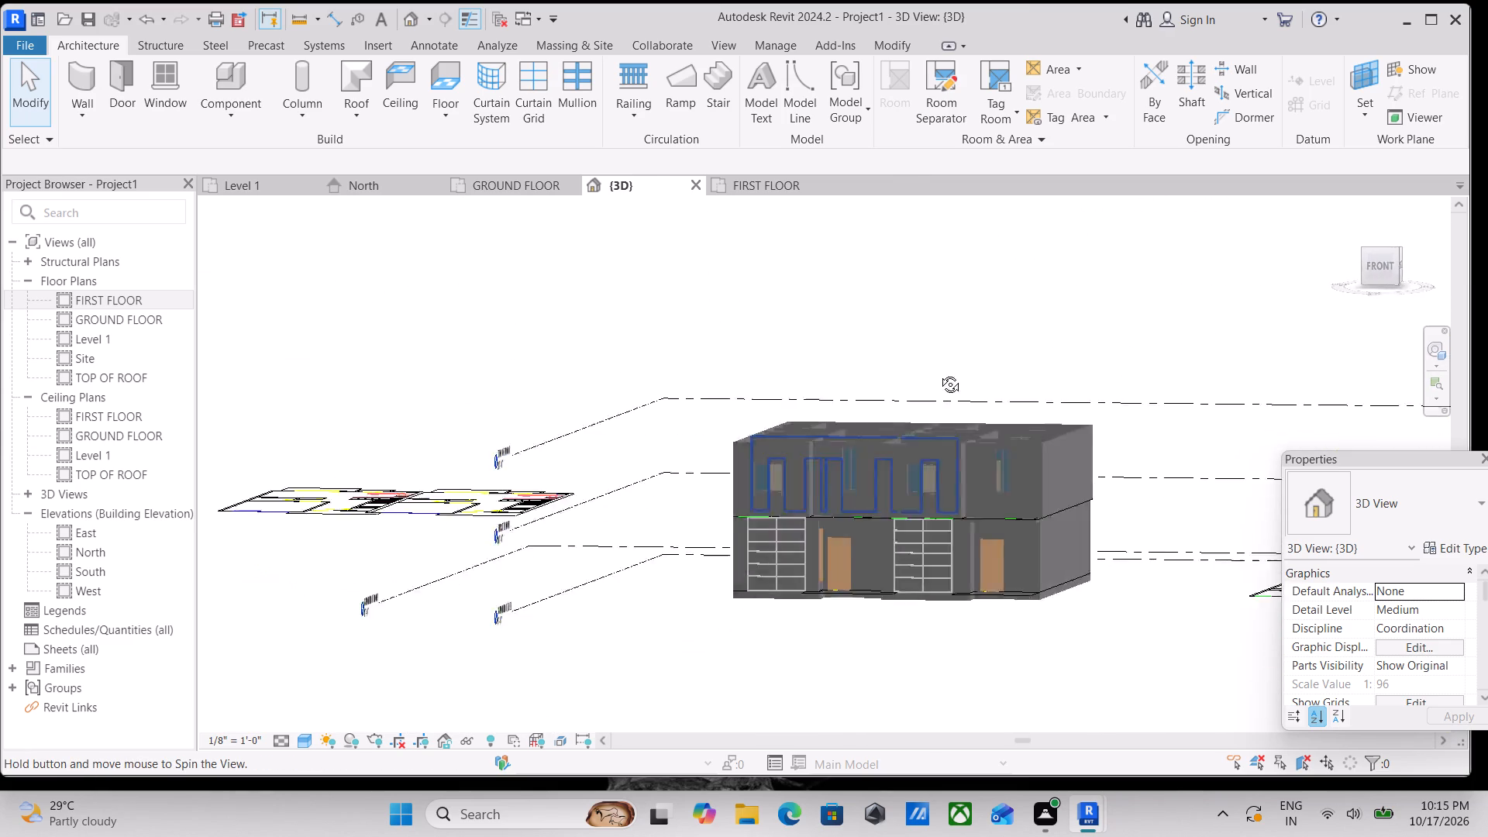
pyautogui.keyDown('shift'); pyautogui.moveTo(939, 373); pyautogui.dragTo(977, 586, button='middle'); pyautogui.keyUp('shift')
pyautogui.scroll(4, 894, 620)
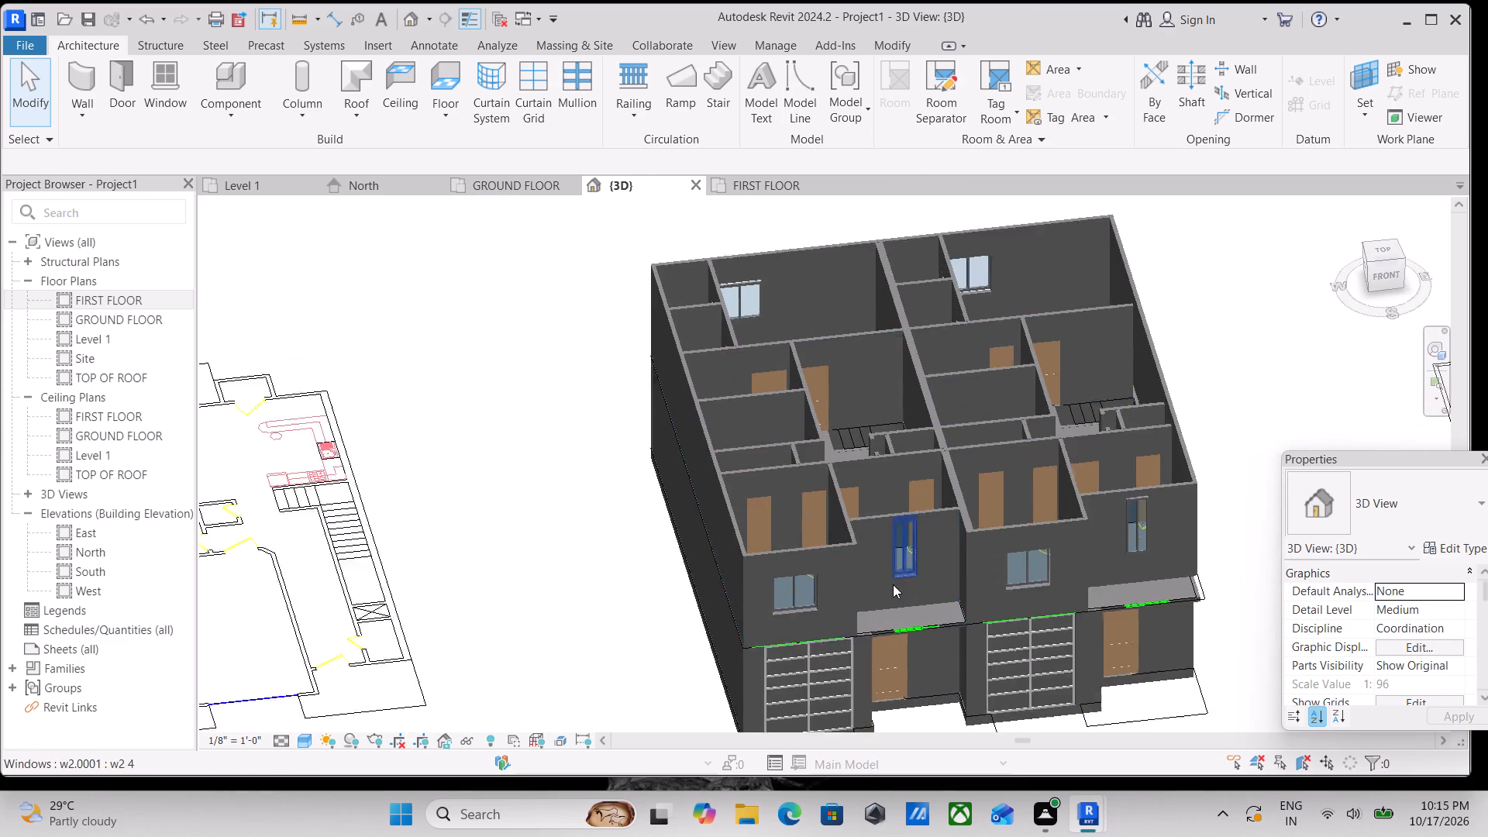
pyautogui.scroll(1, 893, 584)
pyautogui.scroll(7, 997, 571)
pyautogui.scroll(1, 811, 541)
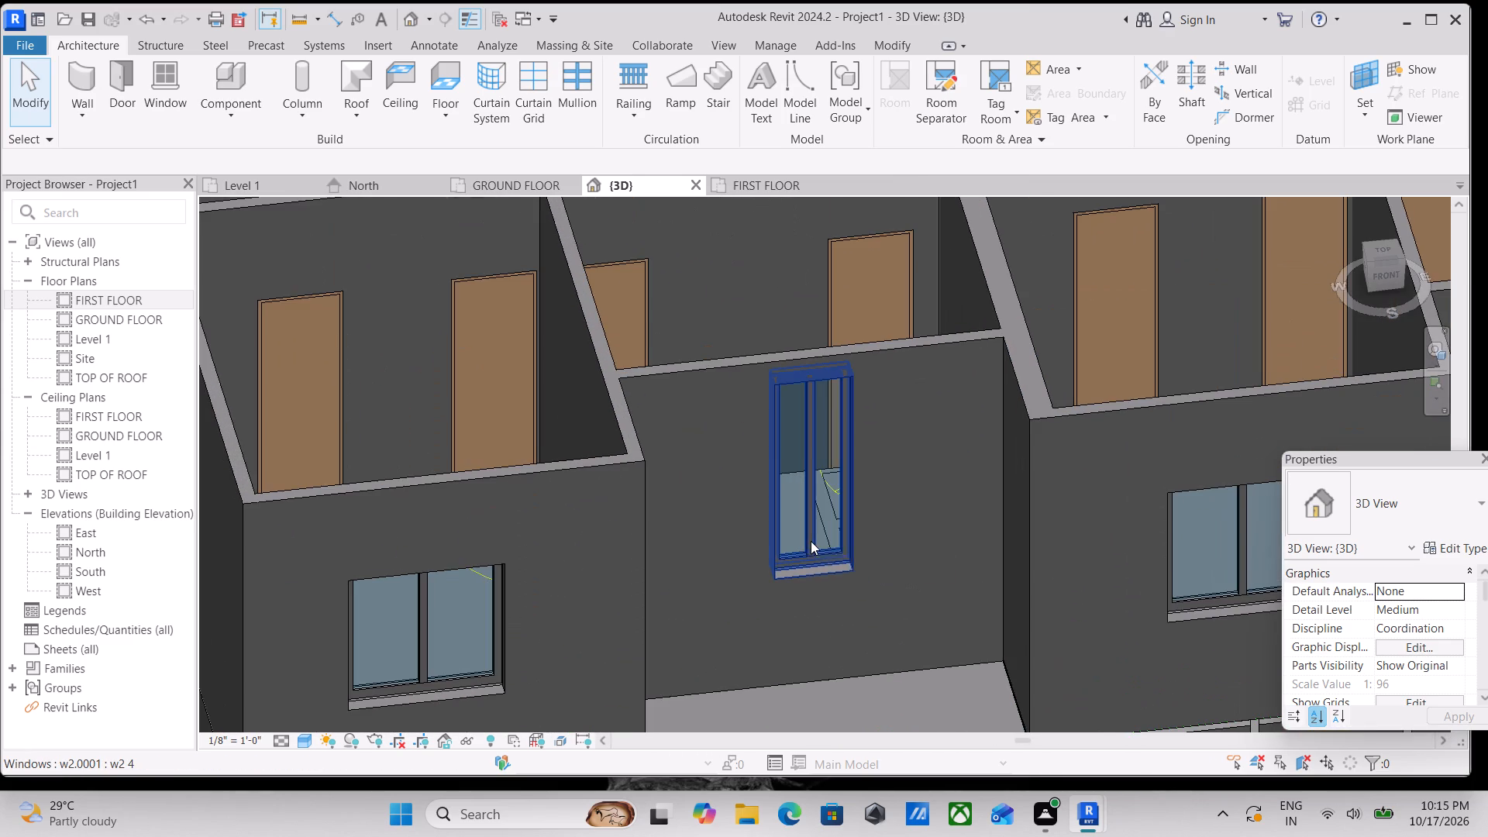
pyautogui.scroll(2, 811, 541)
pyautogui.click(811, 541)
pyautogui.scroll(3, 811, 541)
pyautogui.scroll(-1, 811, 541)
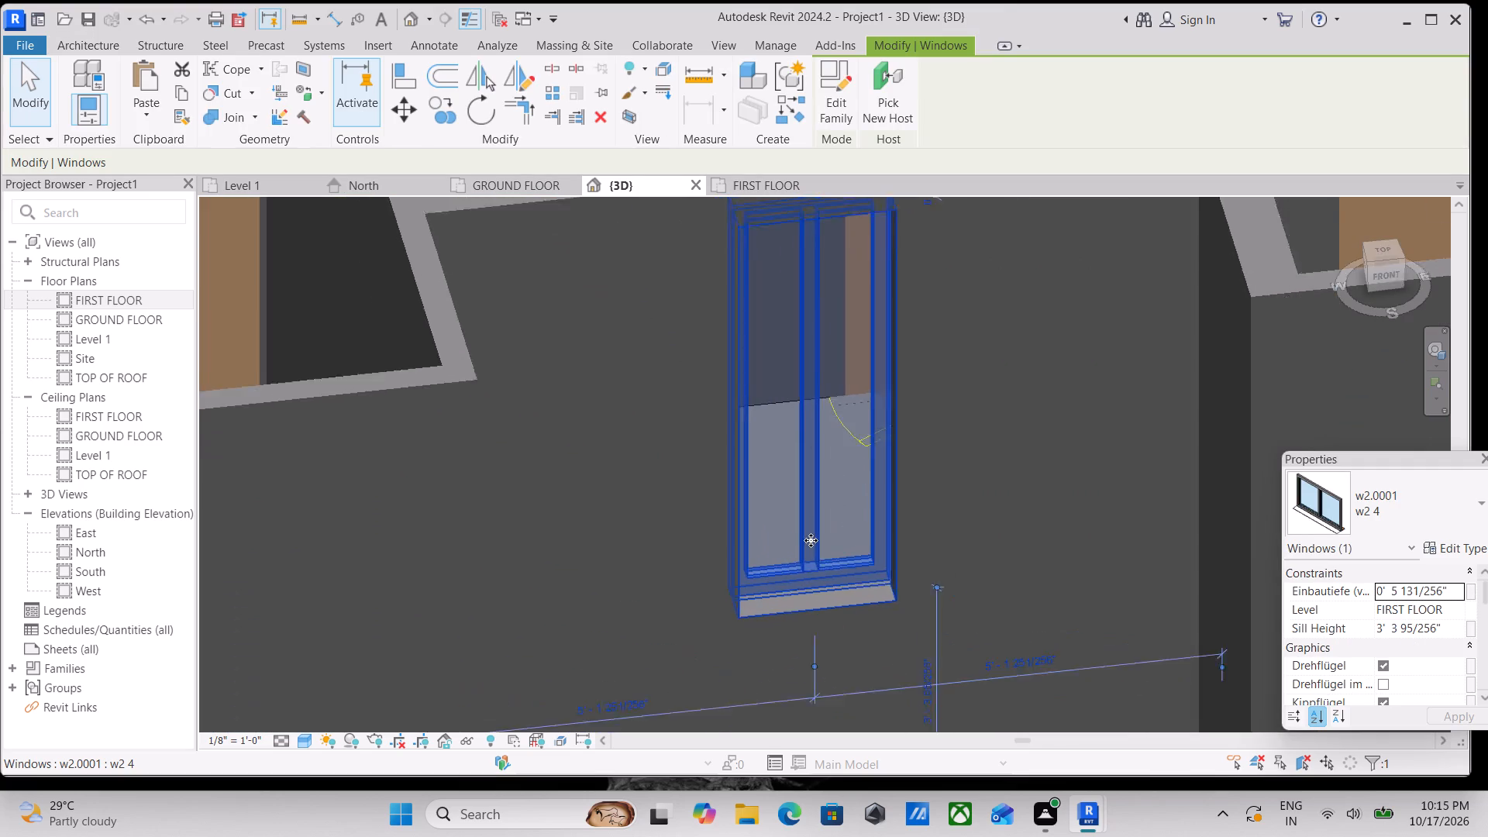
pyautogui.scroll(-1, 811, 540)
pyautogui.moveTo(811, 540); pyautogui.dragTo(805, 552, button='middle')
pyautogui.scroll(-5, 805, 552)
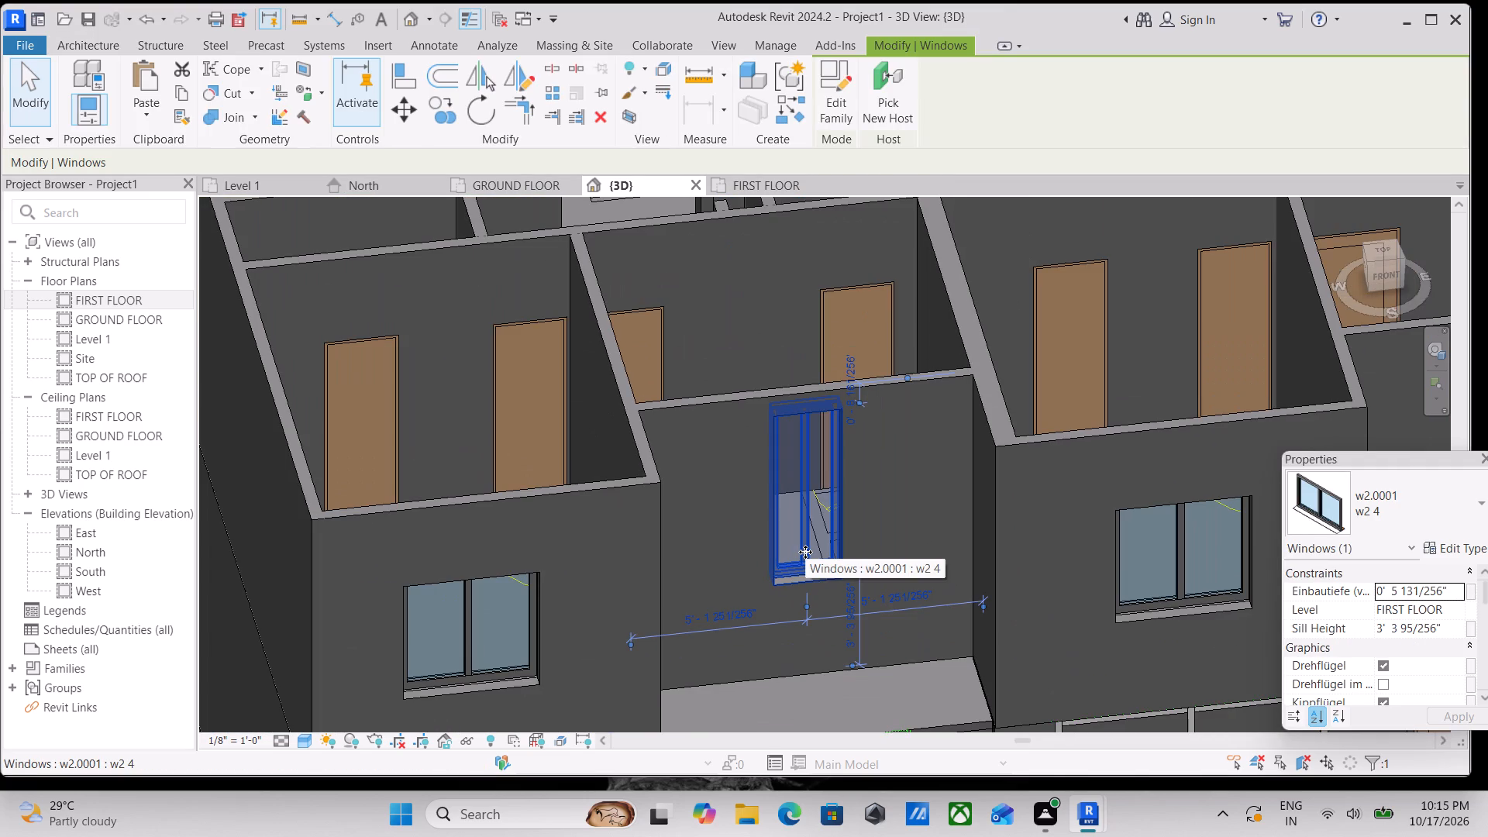
pyautogui.scroll(14, 805, 552)
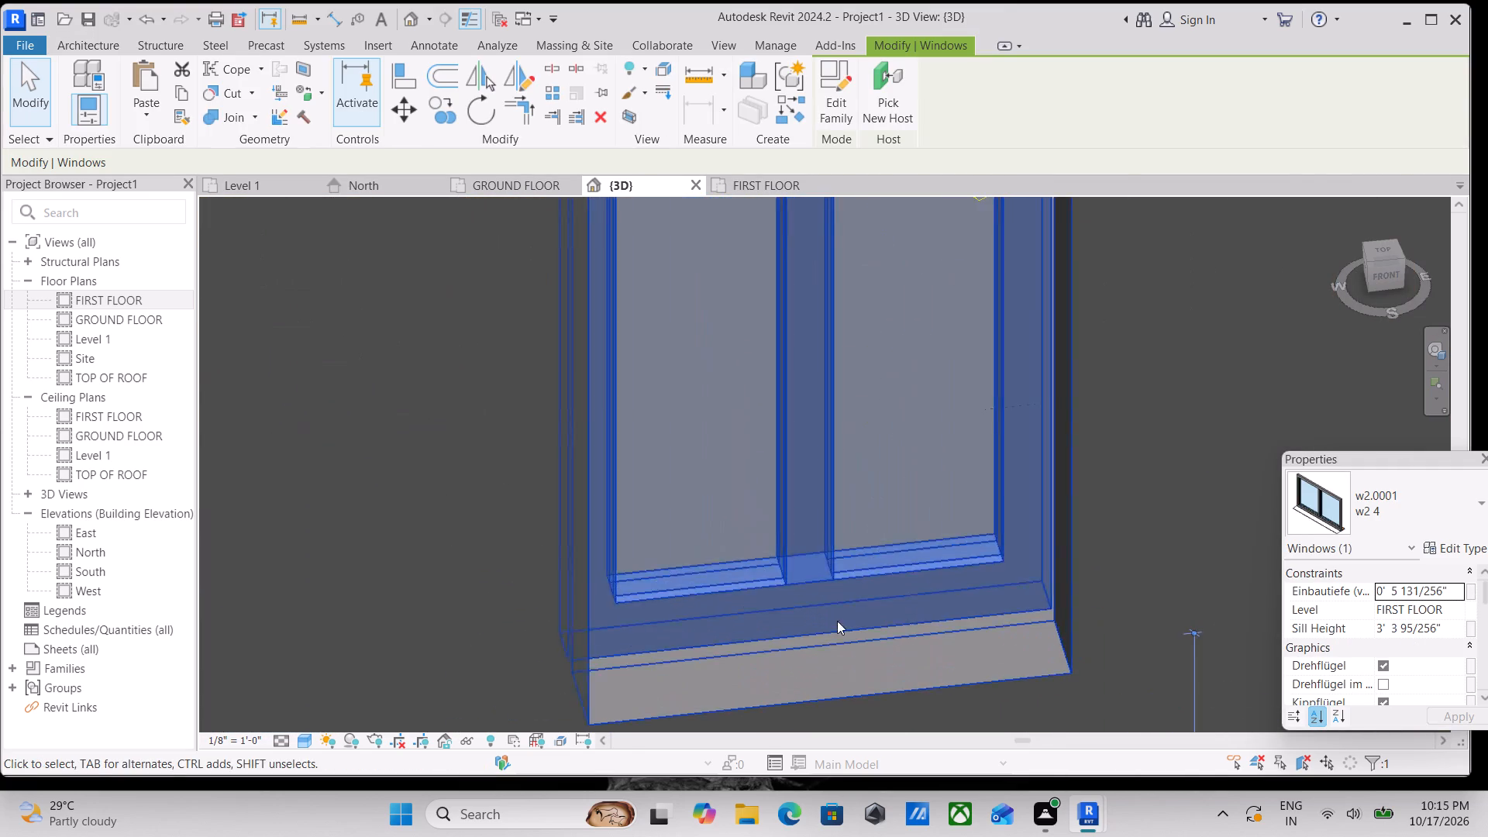
pyautogui.scroll(-16, 973, 694)
pyautogui.moveTo(978, 677); pyautogui.dragTo(865, 446, button='middle')
pyautogui.scroll(-2, 825, 490)
pyautogui.scroll(1, 821, 494)
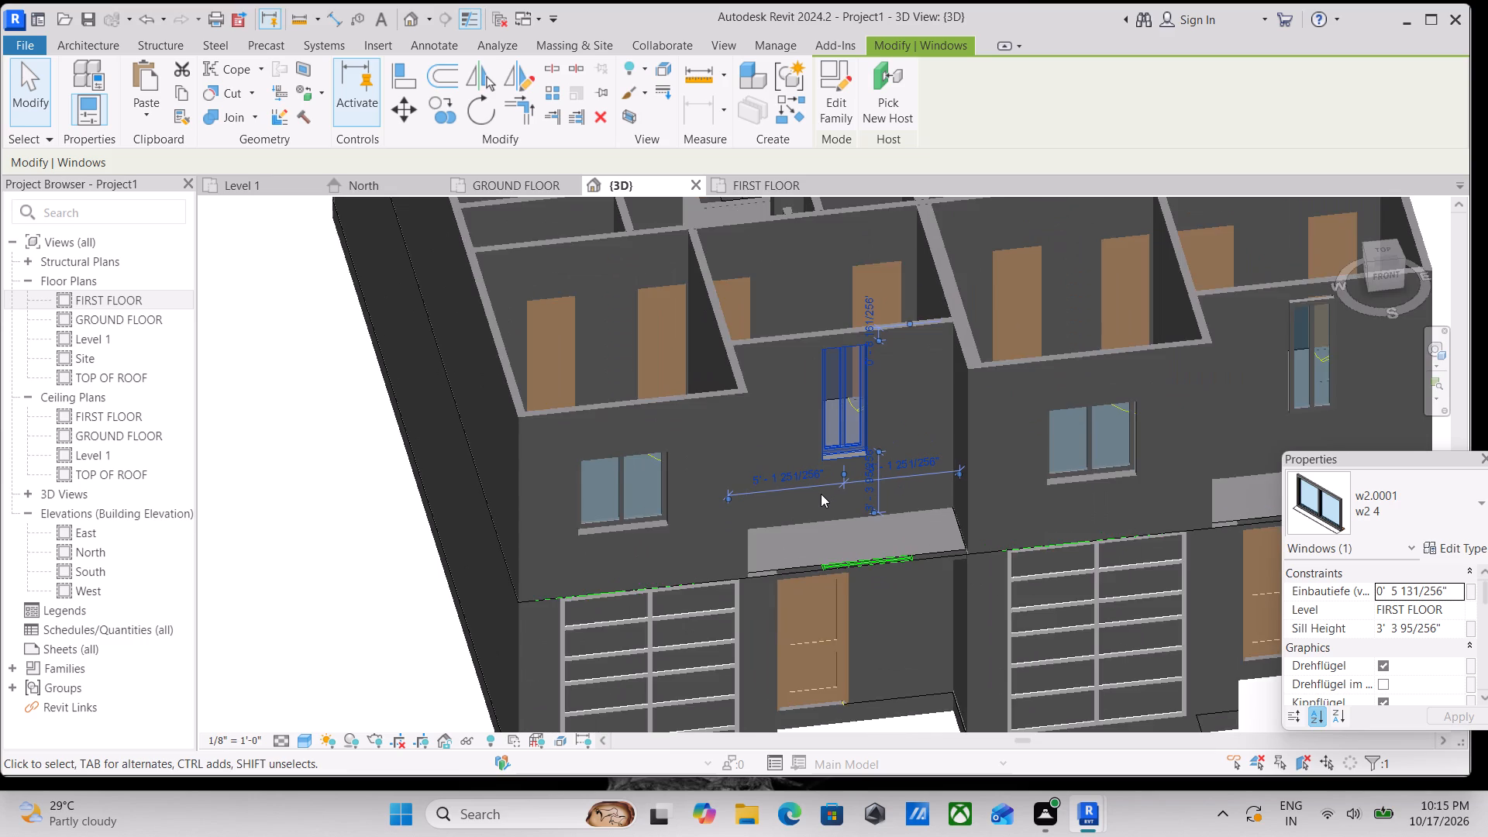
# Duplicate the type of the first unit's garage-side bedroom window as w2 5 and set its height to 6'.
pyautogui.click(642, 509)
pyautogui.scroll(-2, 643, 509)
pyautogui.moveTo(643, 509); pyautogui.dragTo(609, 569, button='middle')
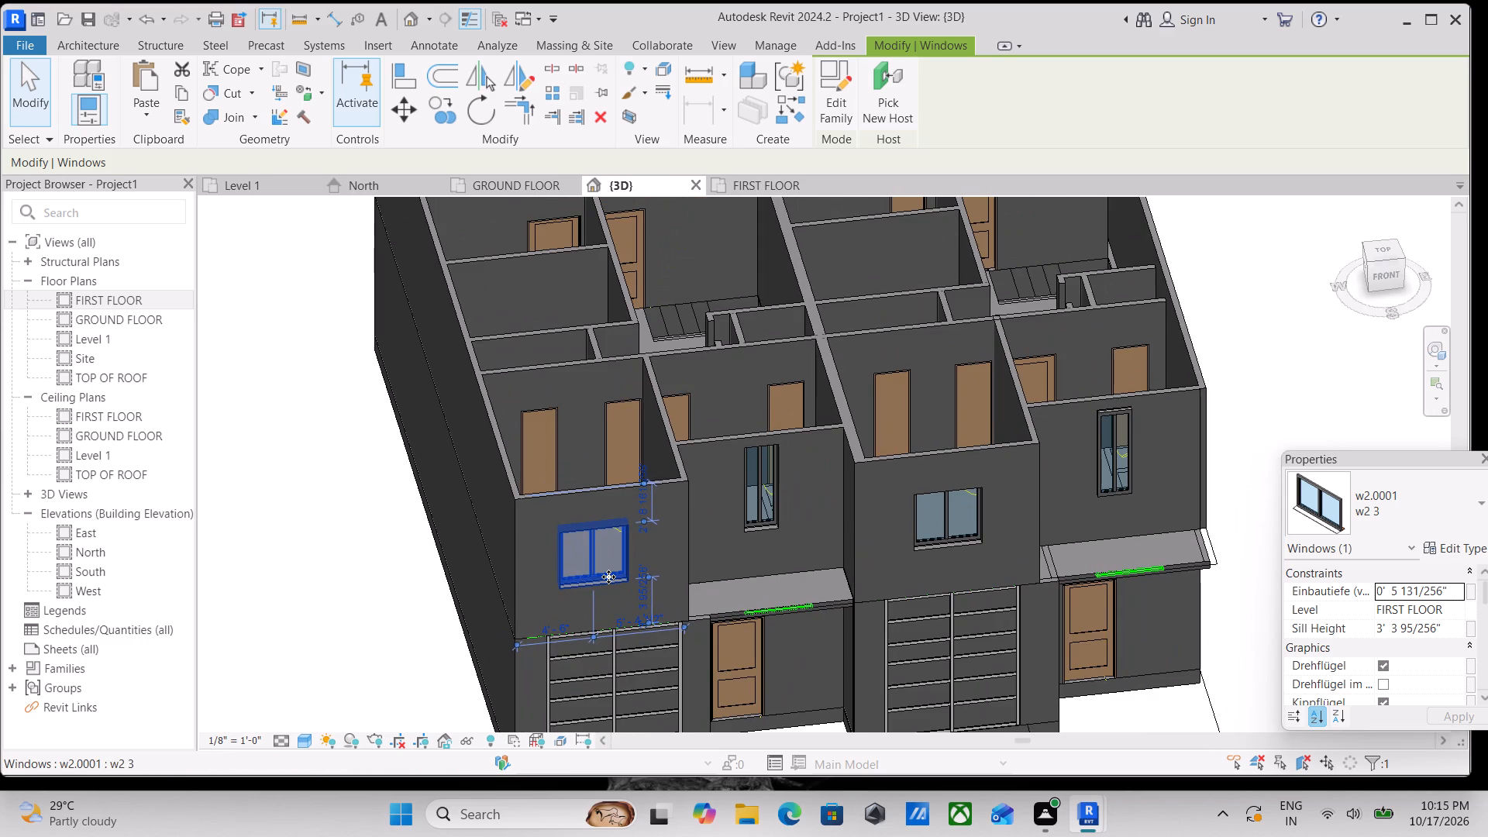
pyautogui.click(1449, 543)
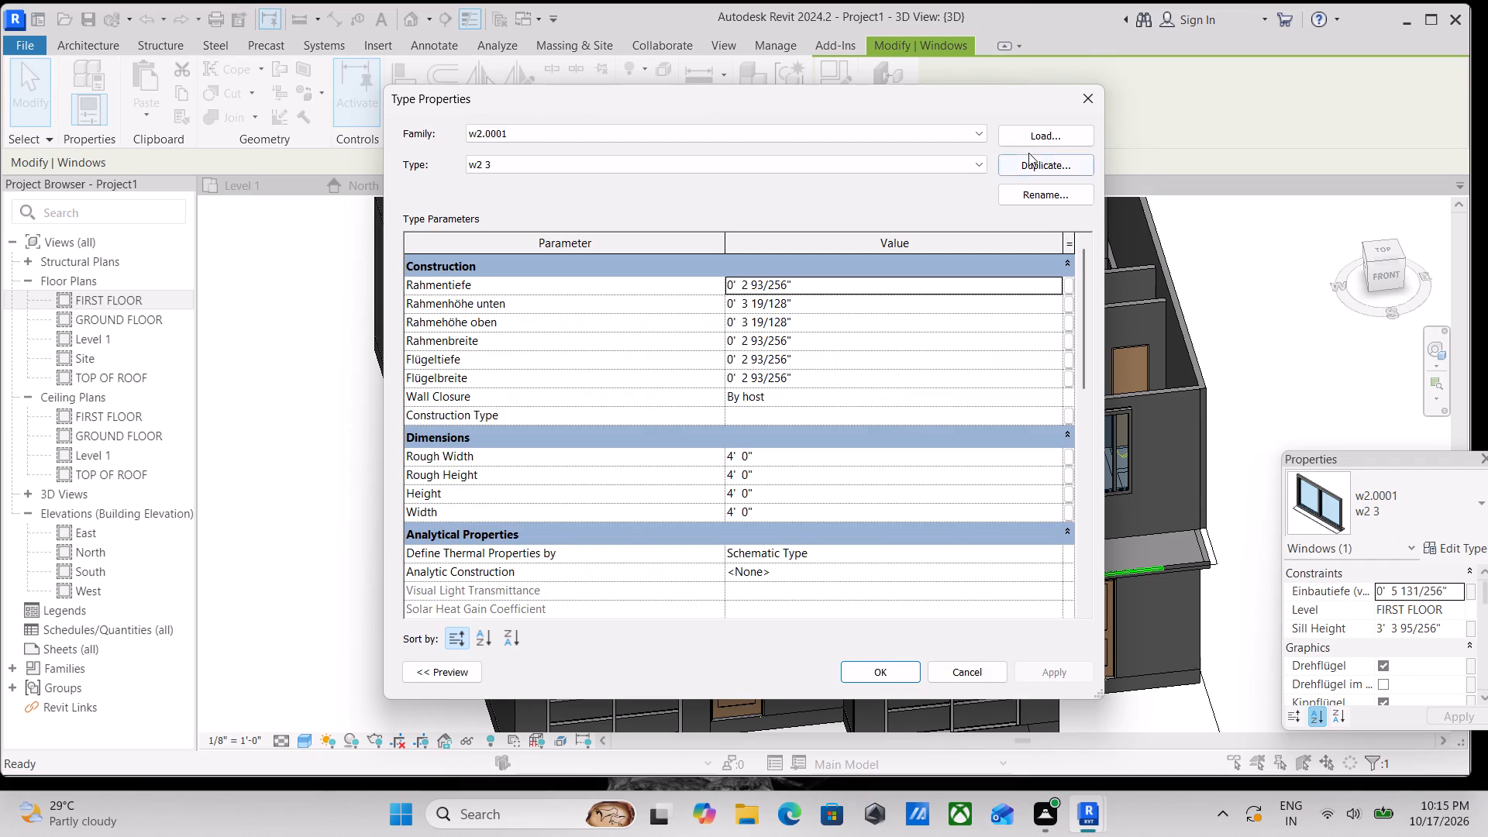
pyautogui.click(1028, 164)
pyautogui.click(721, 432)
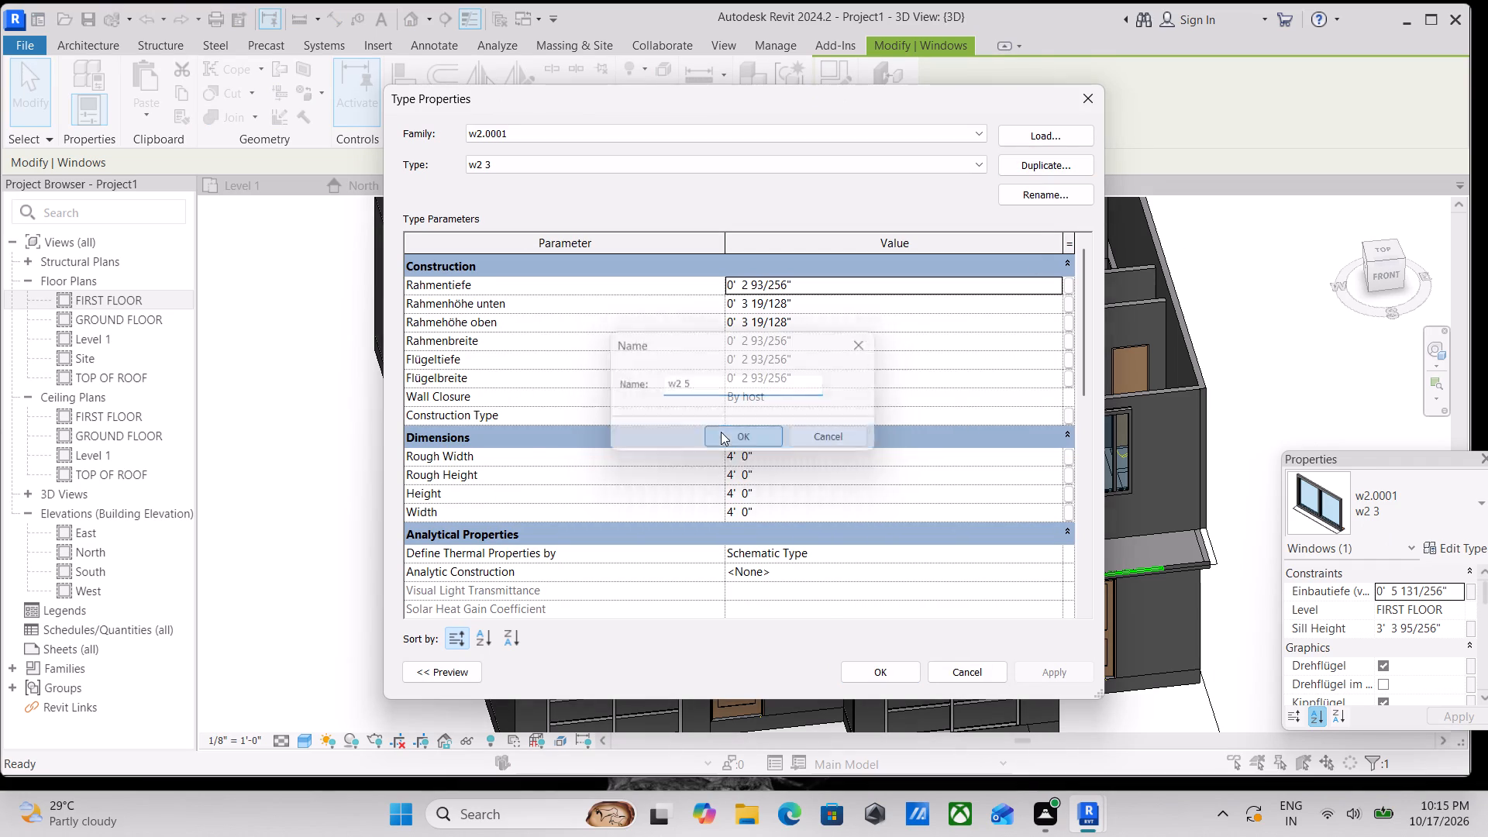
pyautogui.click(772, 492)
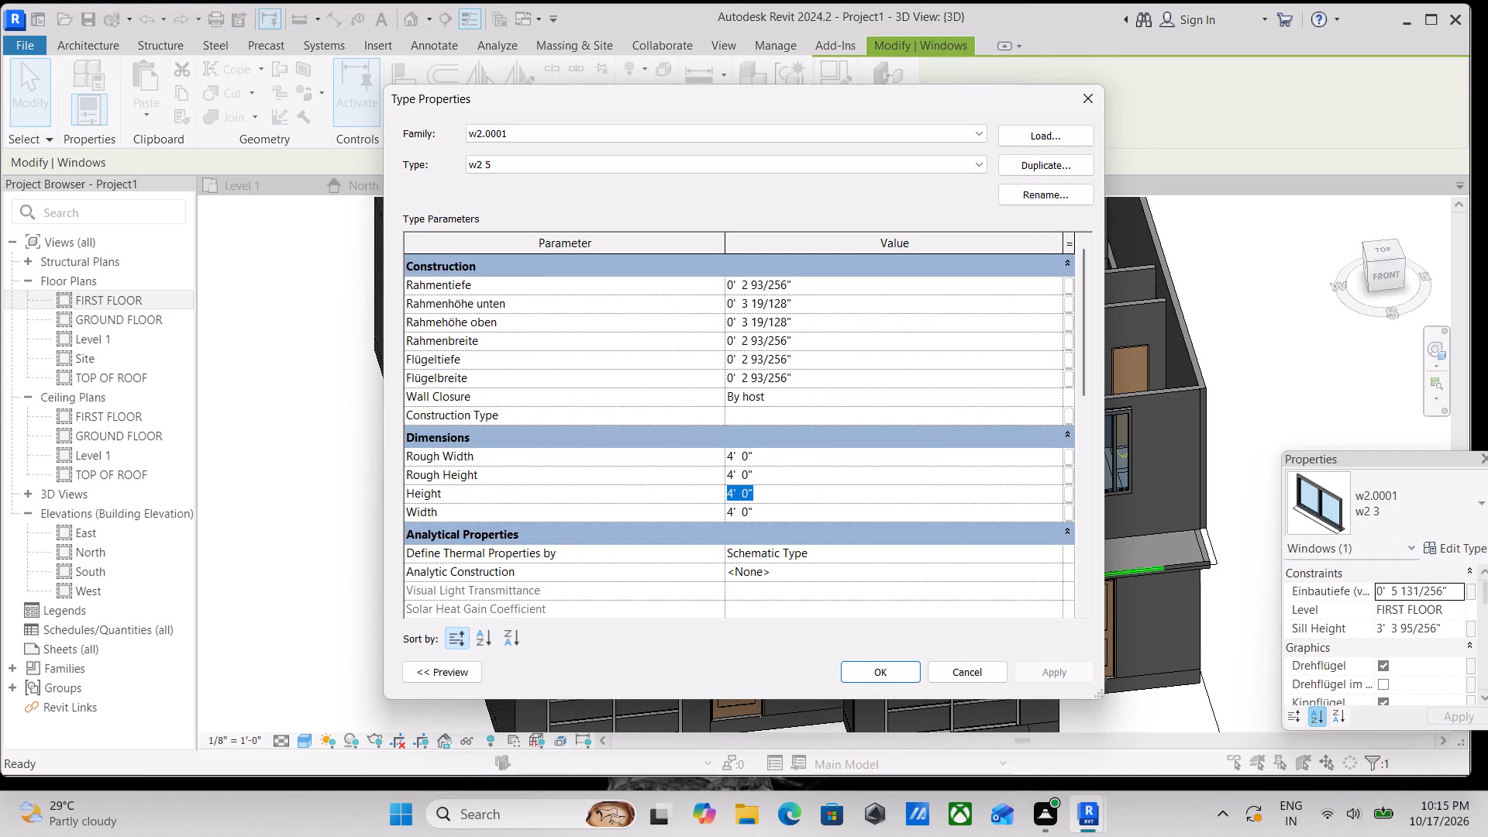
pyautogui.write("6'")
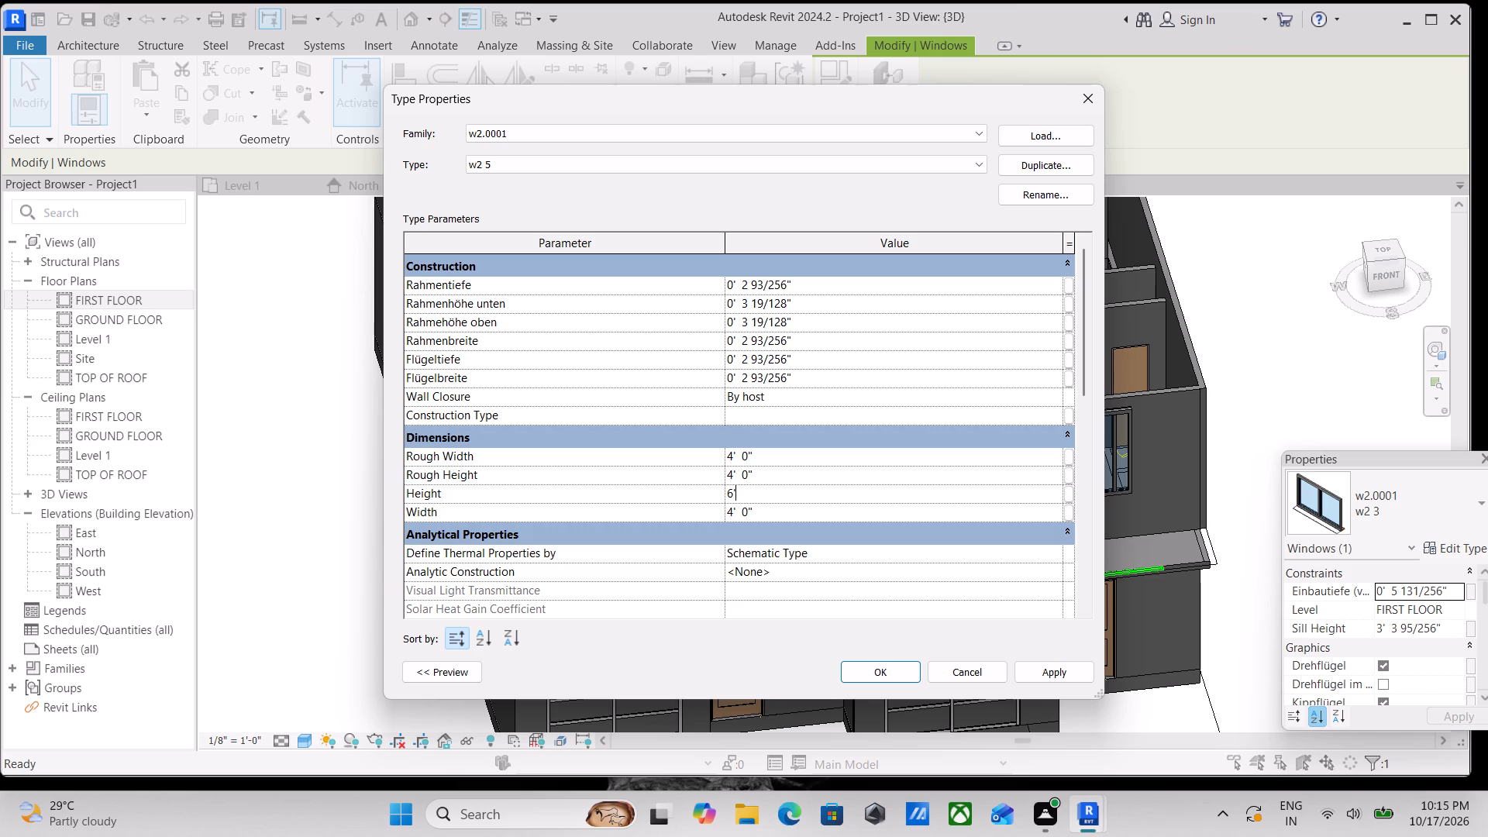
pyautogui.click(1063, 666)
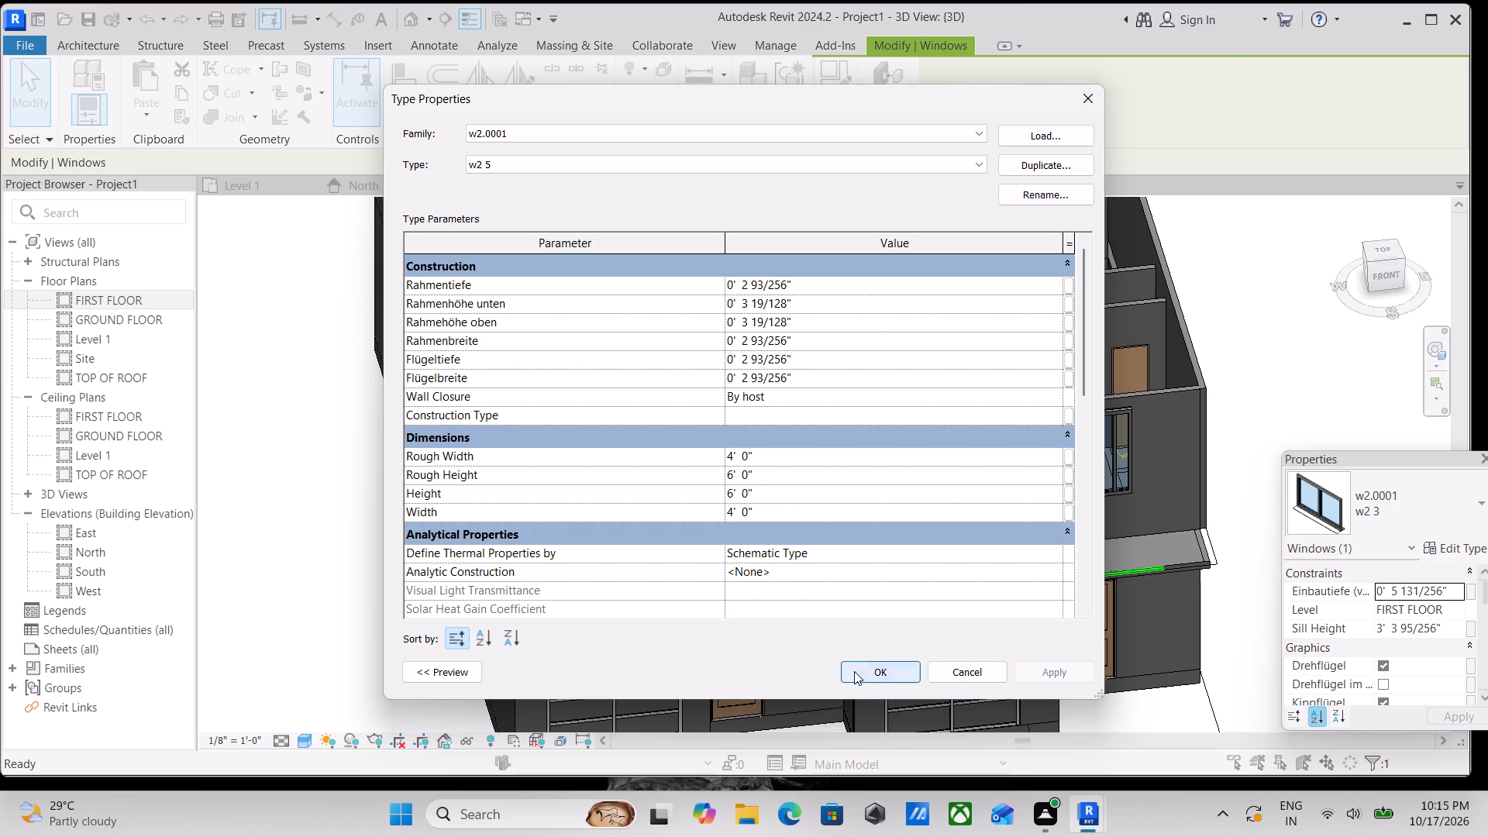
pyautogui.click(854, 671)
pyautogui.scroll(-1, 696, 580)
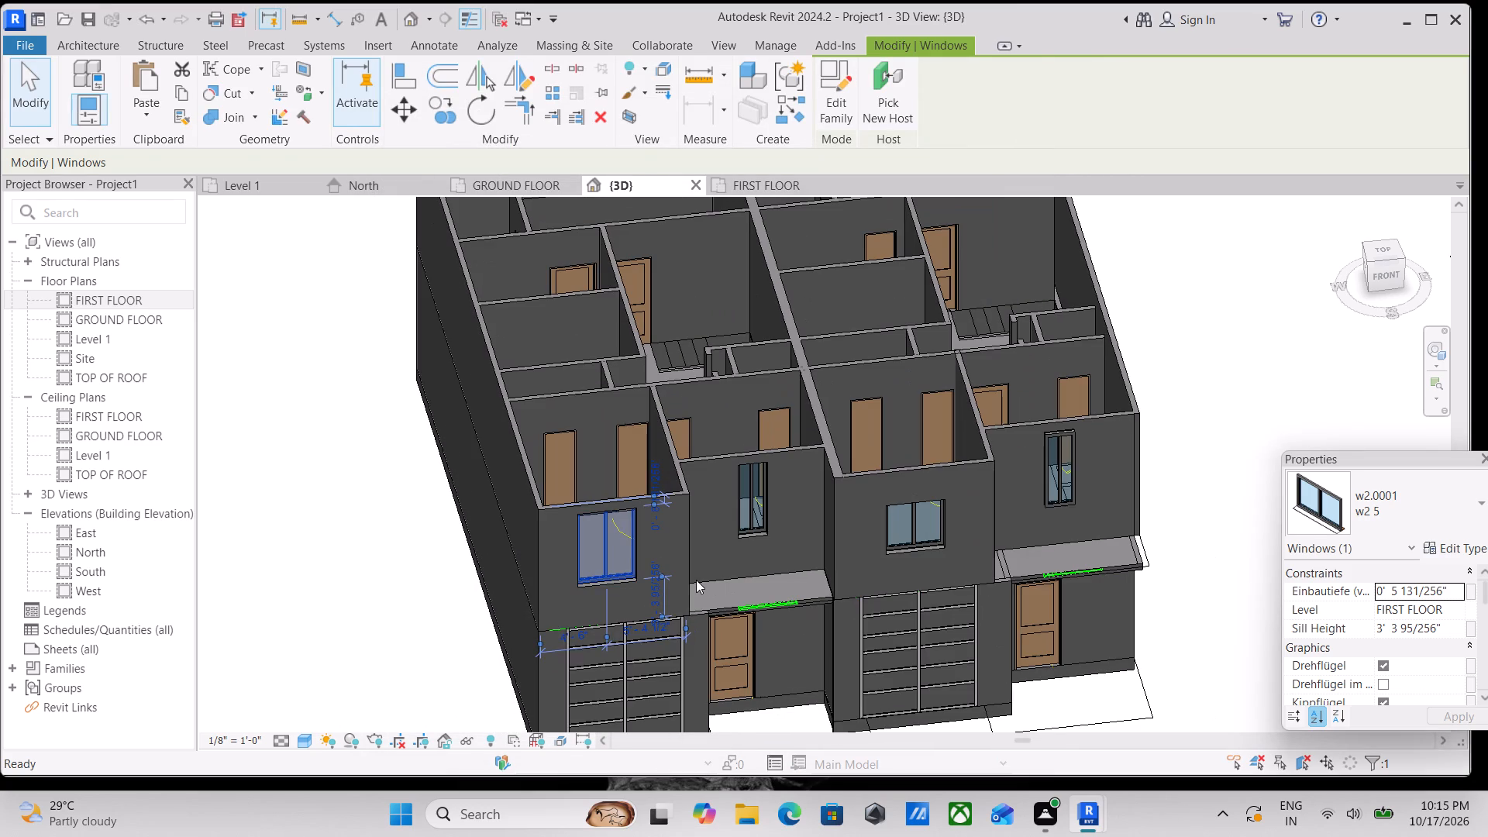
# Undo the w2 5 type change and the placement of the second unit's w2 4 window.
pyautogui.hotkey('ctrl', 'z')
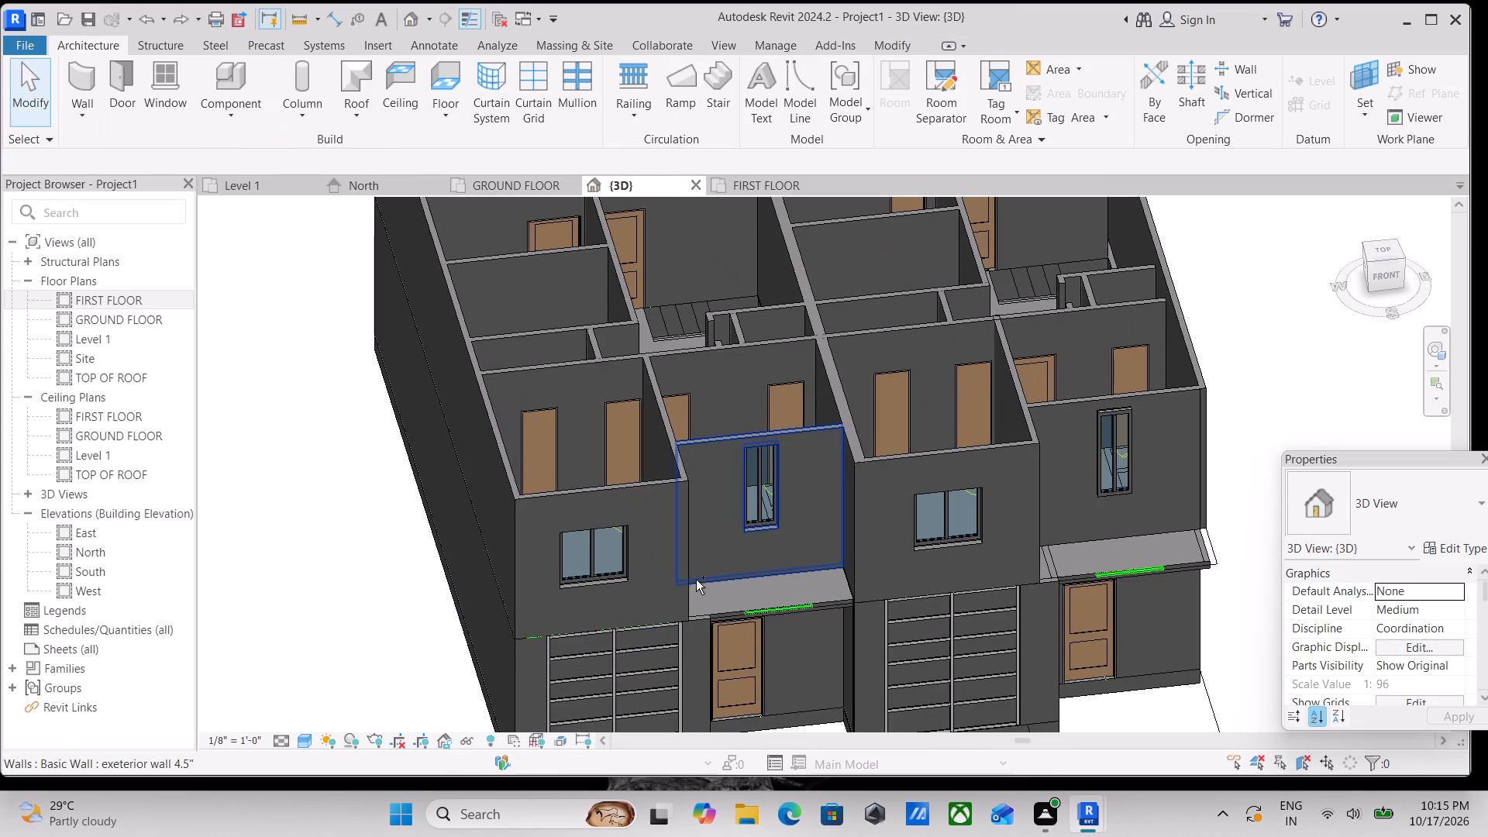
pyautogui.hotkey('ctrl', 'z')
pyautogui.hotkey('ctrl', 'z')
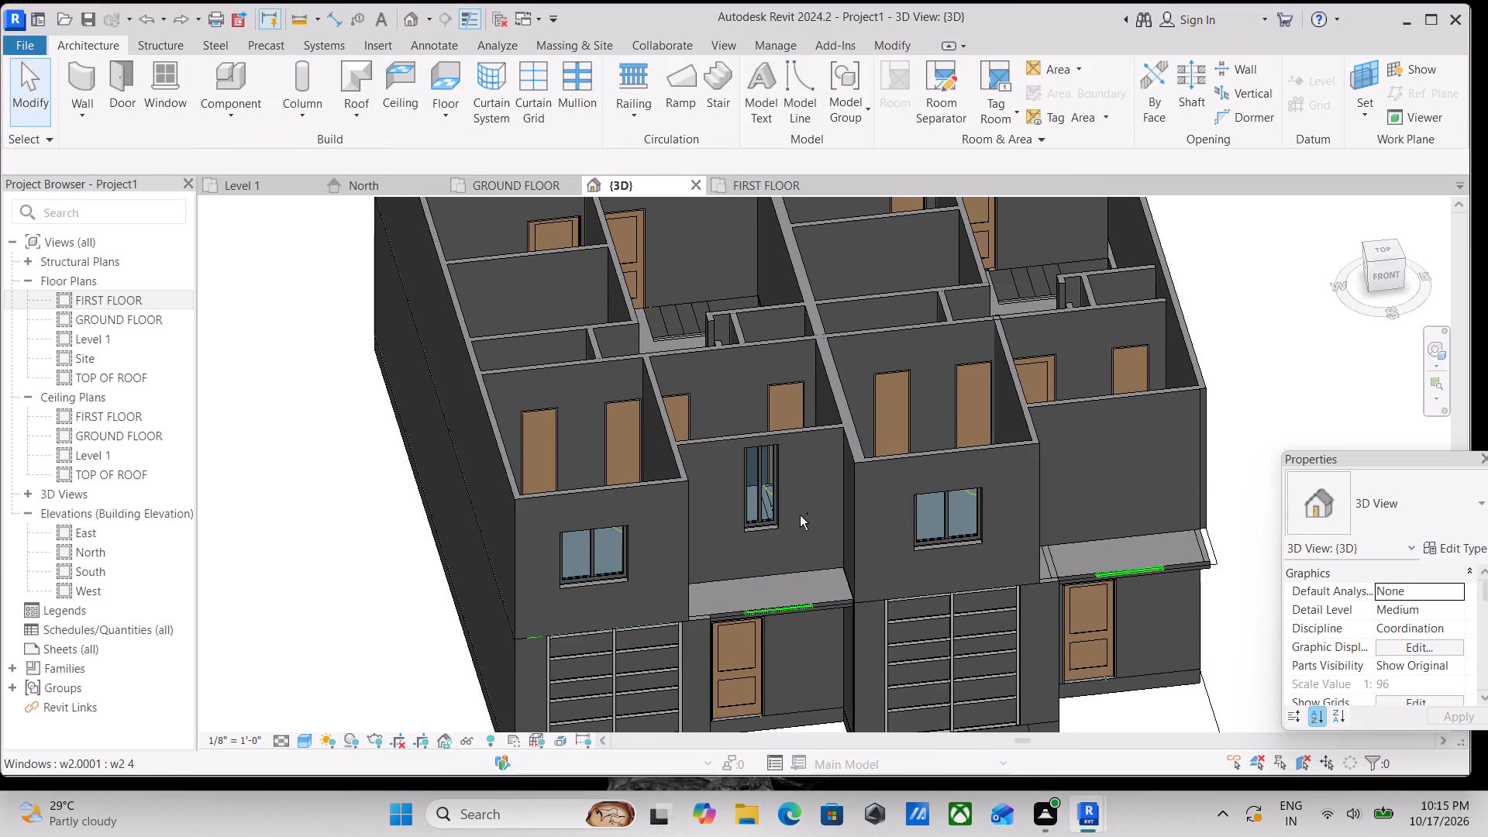
# Change the first unit's tall first-floor window above the entrance to the w2.0001 type w2 2.
pyautogui.click(765, 490)
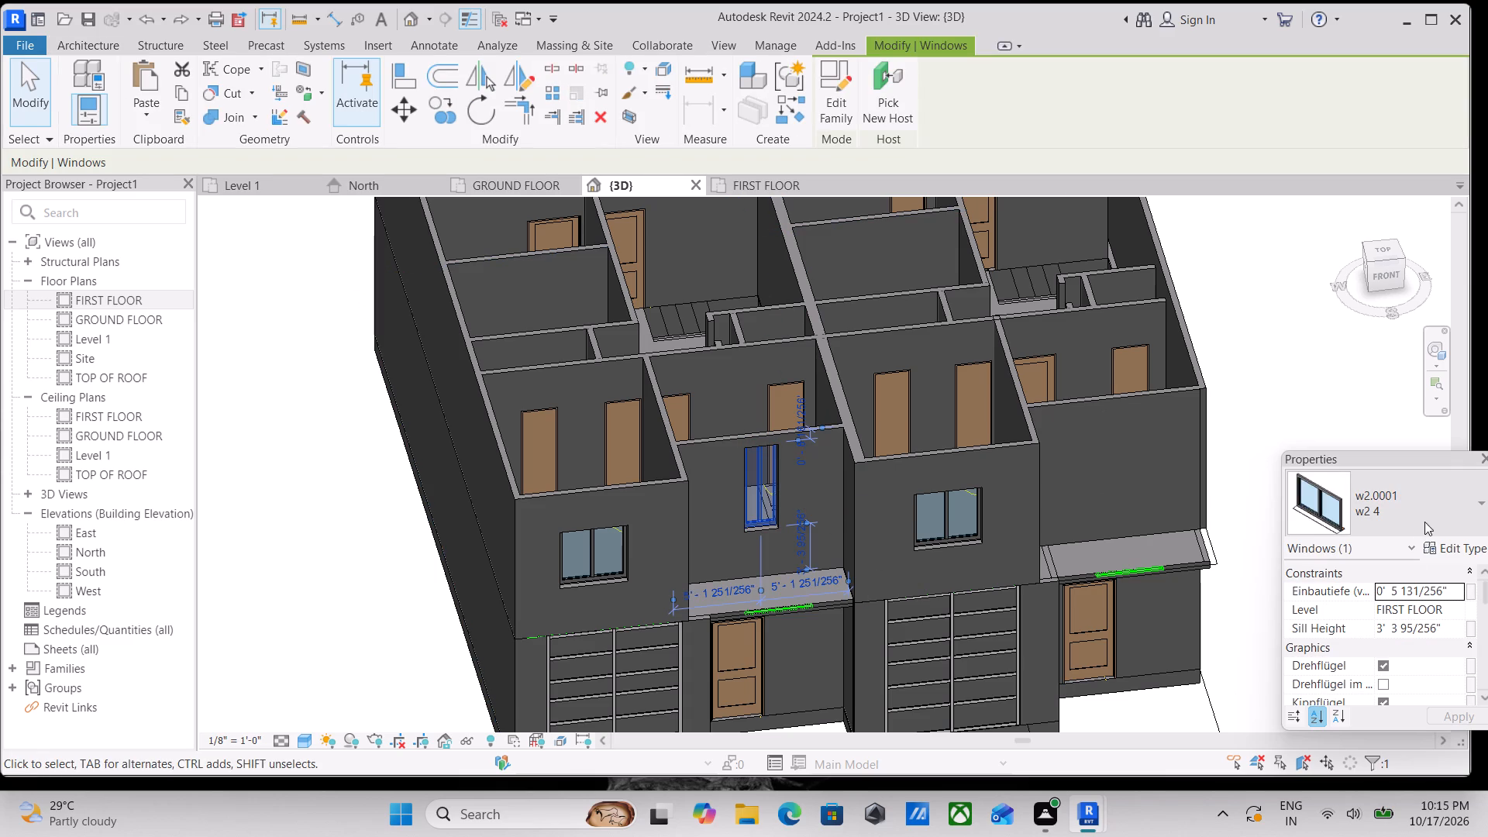
pyautogui.click(1435, 524)
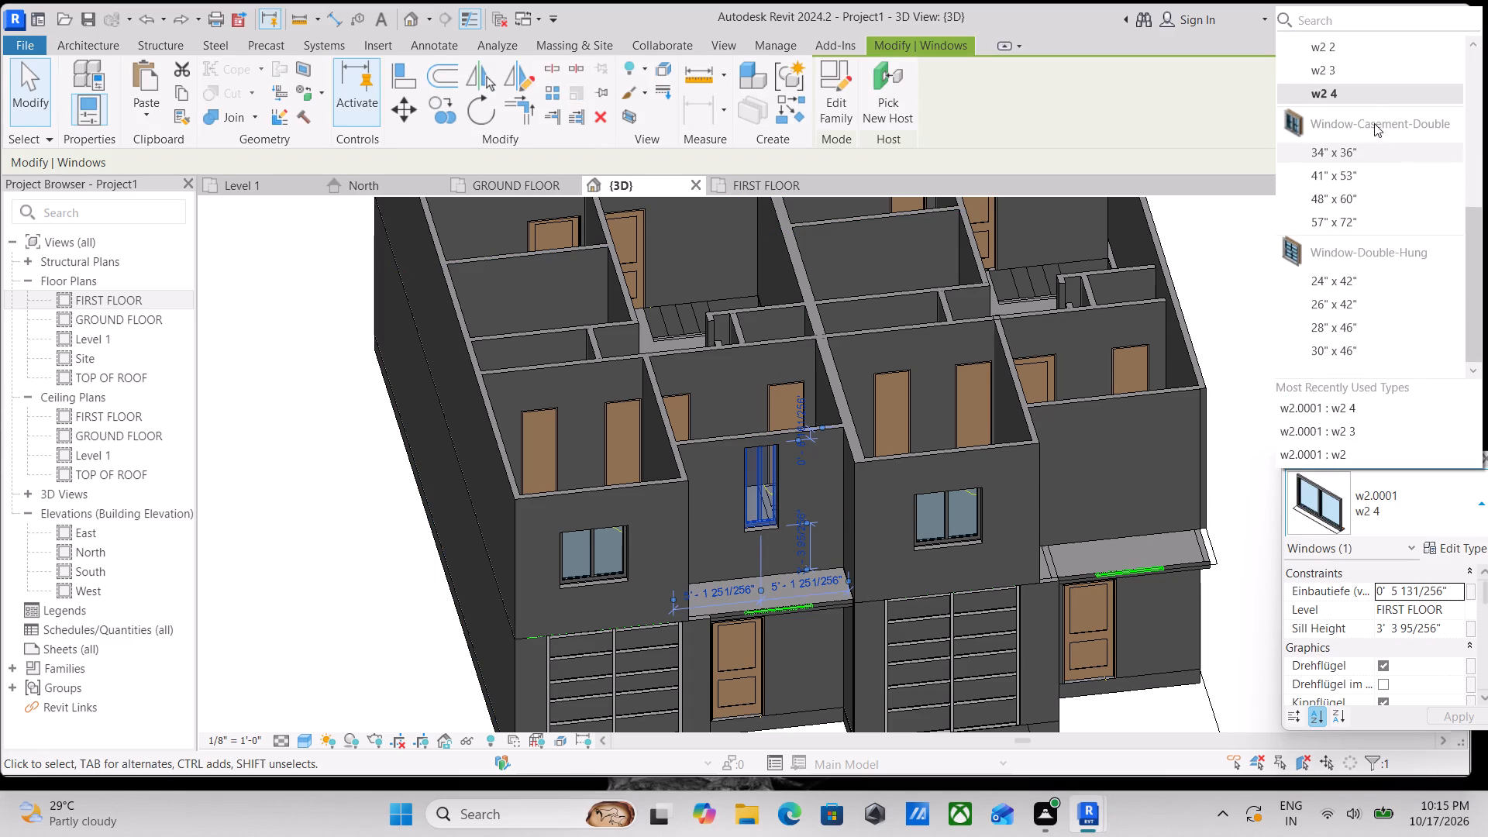
pyautogui.click(1355, 49)
pyautogui.press('Escape')
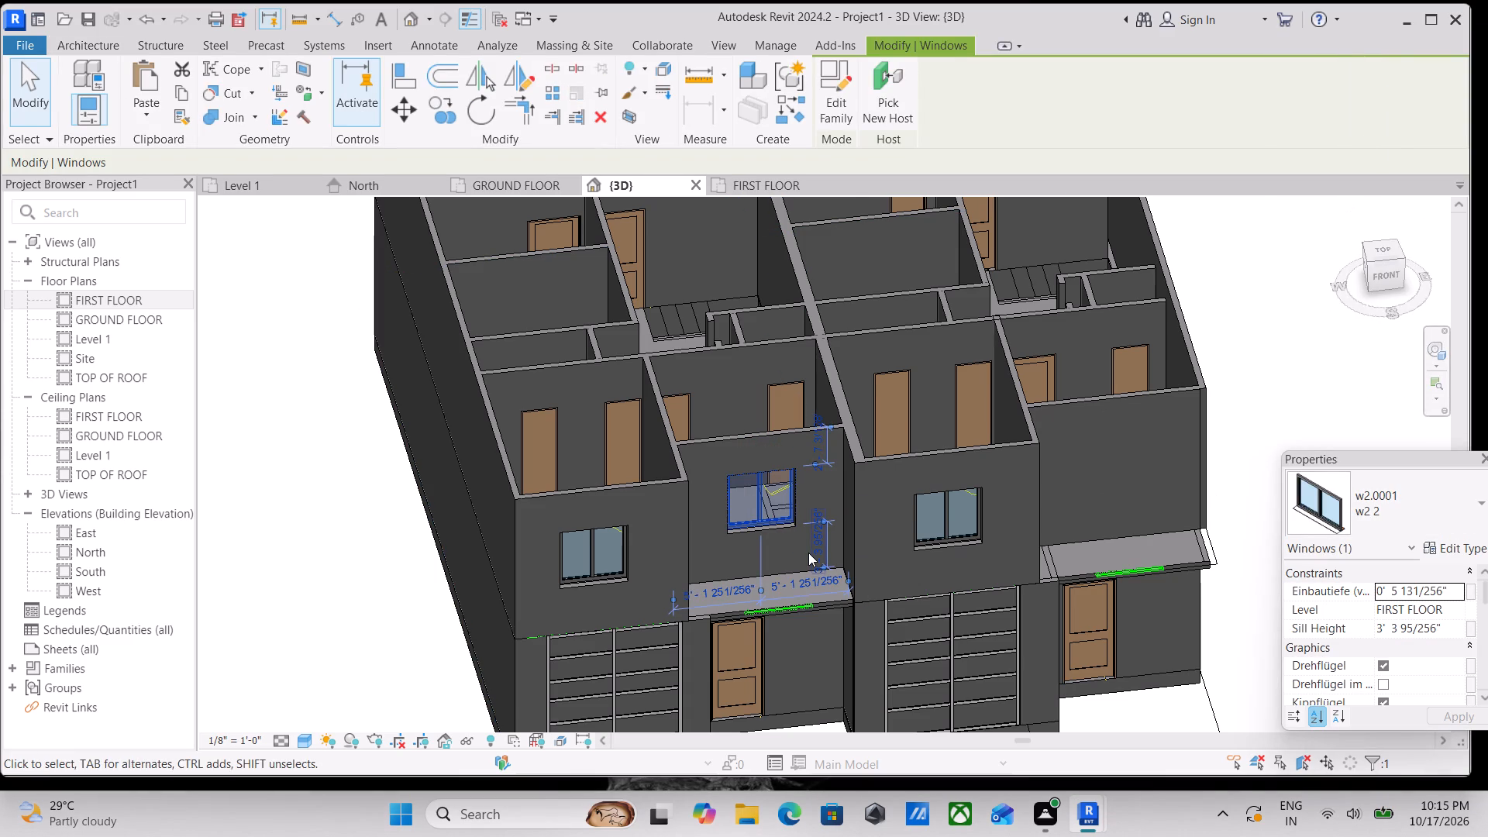
# Place a w2 2 window in the recessed front wall of the second unit's entrance-side bedroom, about 5'-0" from the outer side wall.
pyautogui.scroll(-2, 808, 553)
pyautogui.scroll(-1, 950, 560)
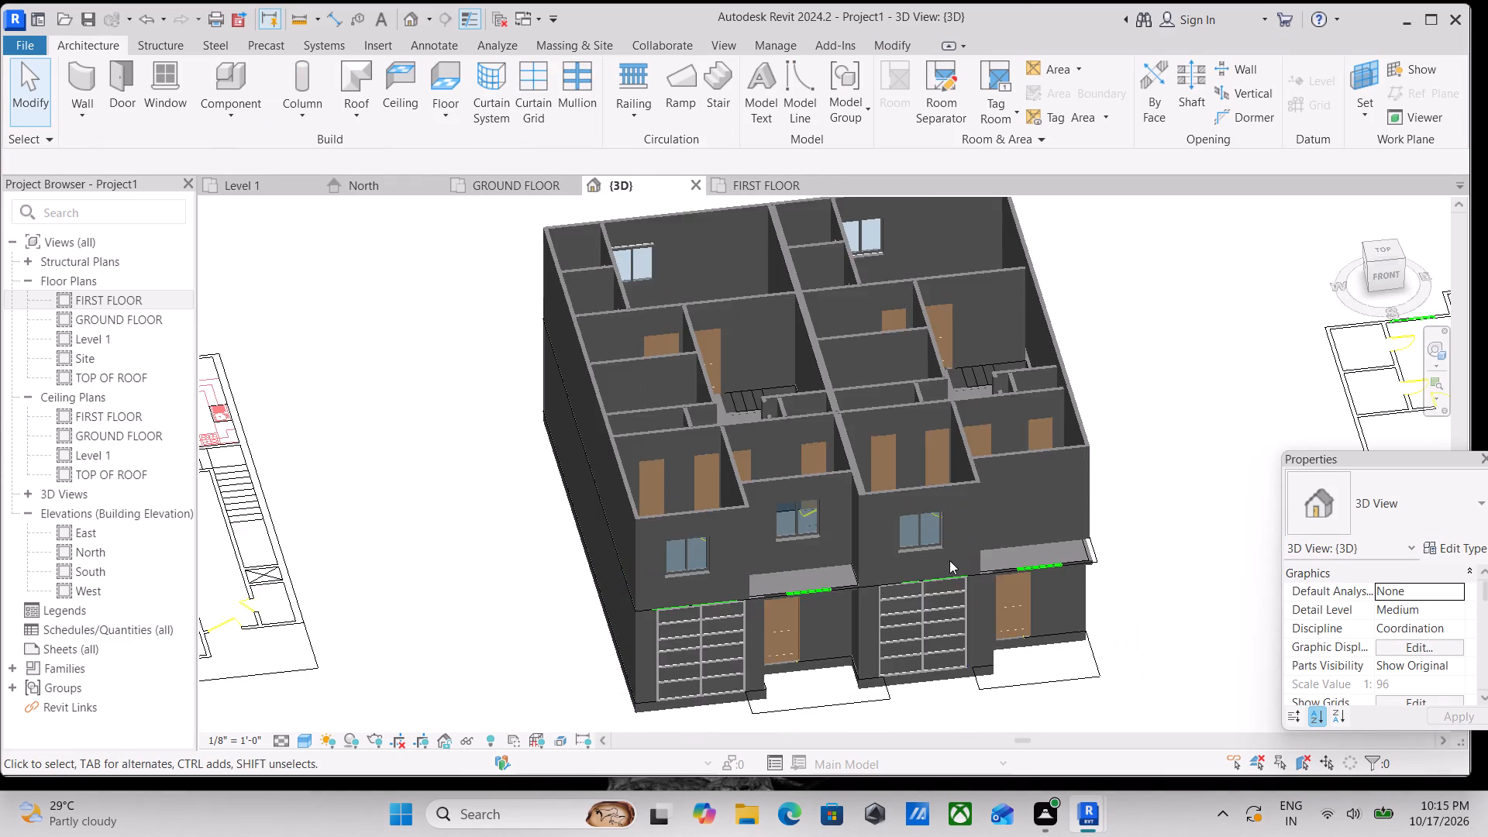
pyautogui.scroll(1, 949, 560)
pyautogui.keyDown('shift'); pyautogui.moveTo(949, 560); pyautogui.dragTo(903, 607, button='middle'); pyautogui.keyUp('shift')
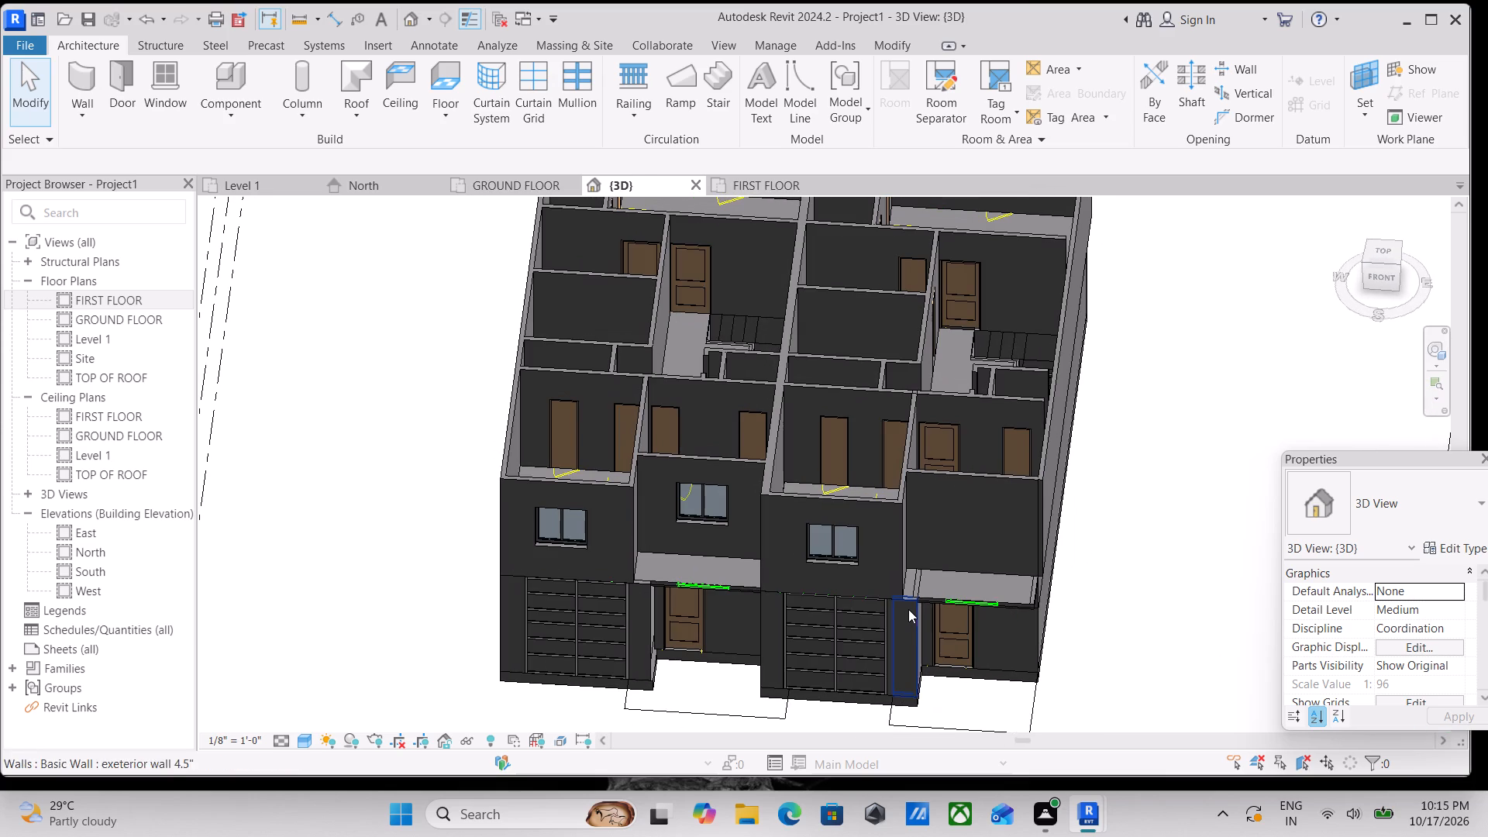
pyautogui.press('w')
pyautogui.press('n')
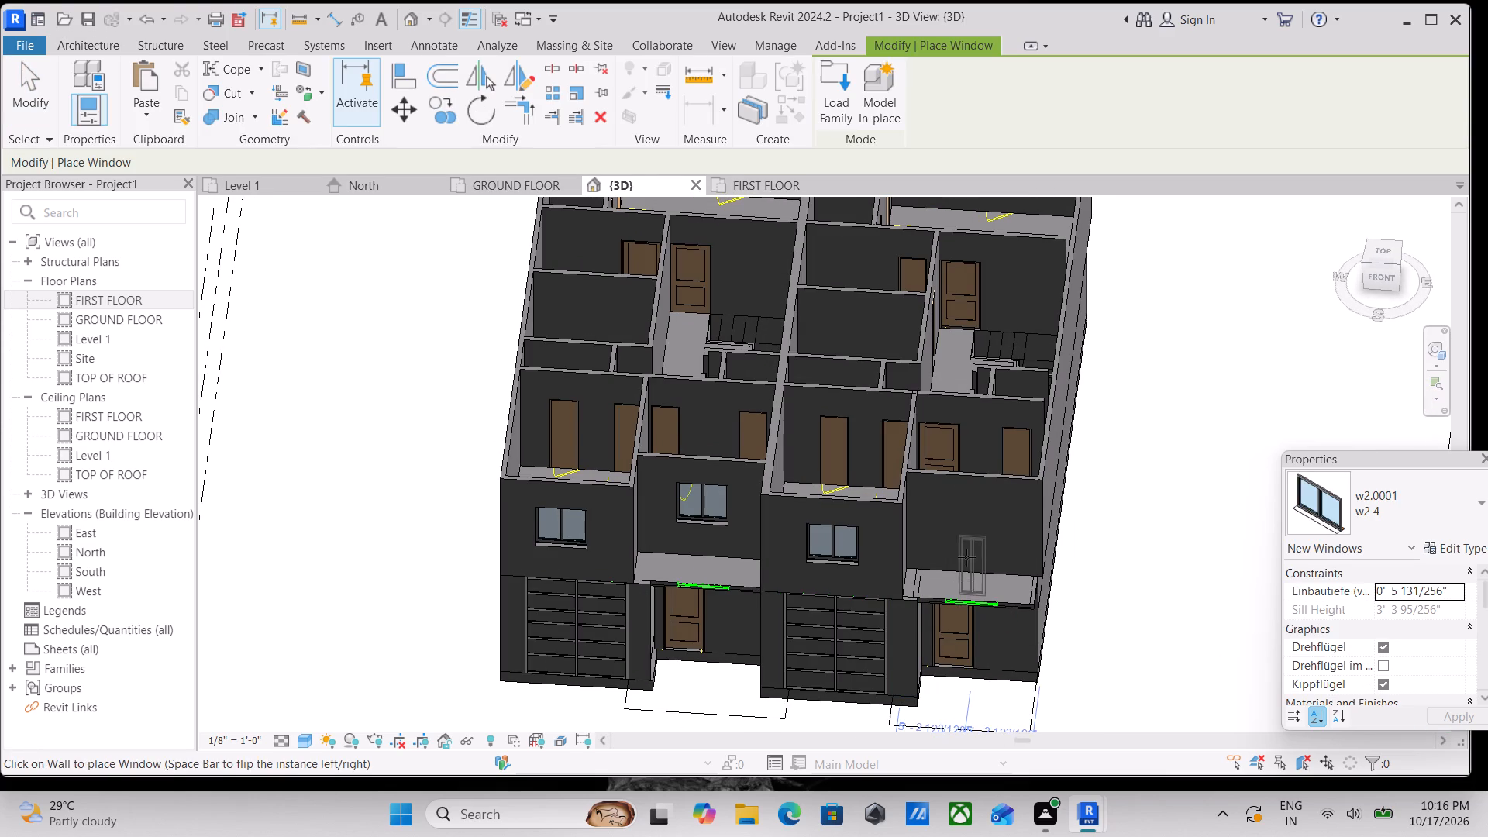
pyautogui.click(1395, 493)
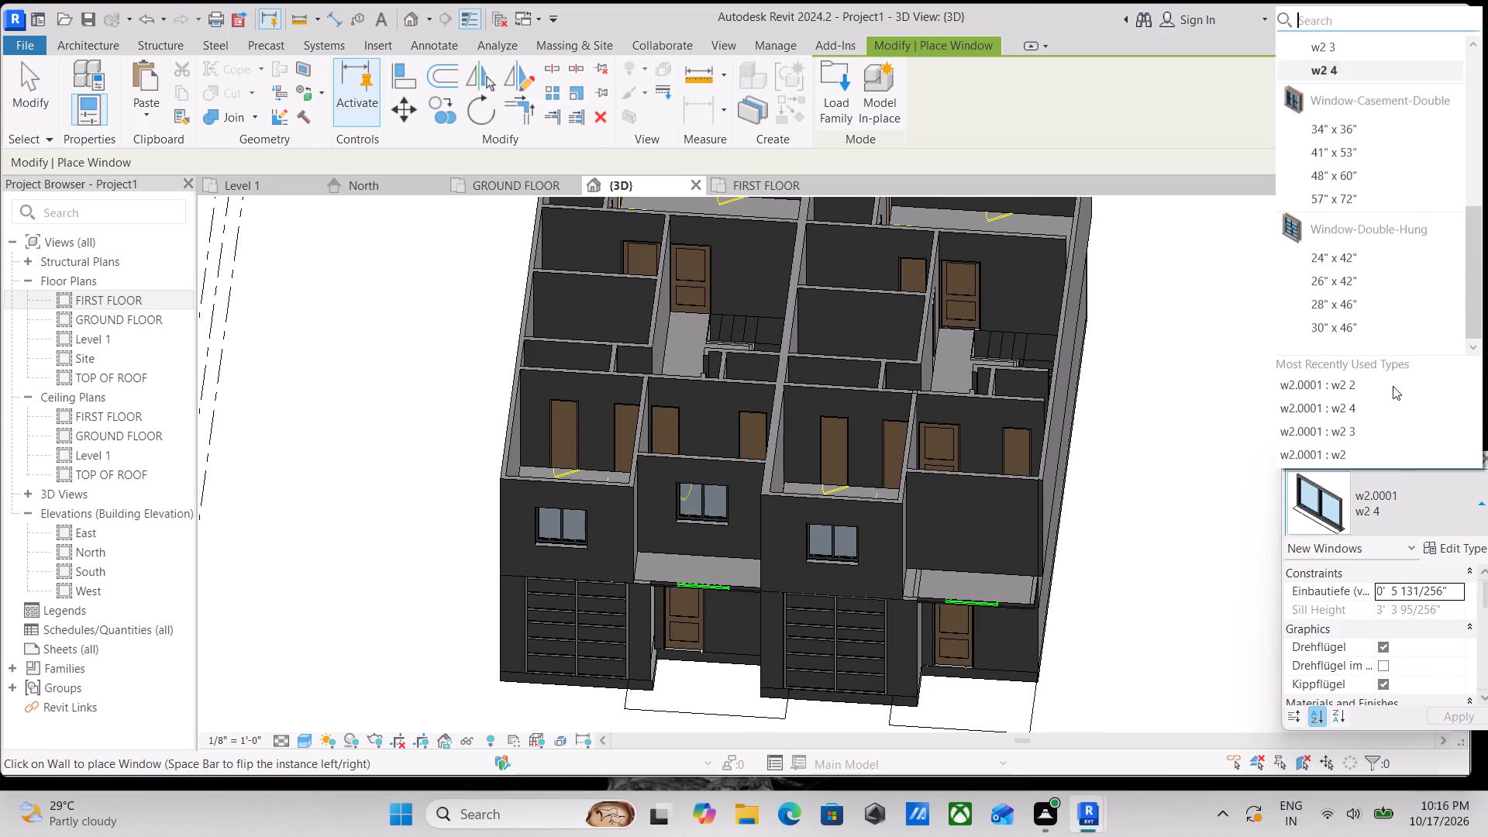
pyautogui.scroll(2, 1355, 109)
pyautogui.click(1358, 170)
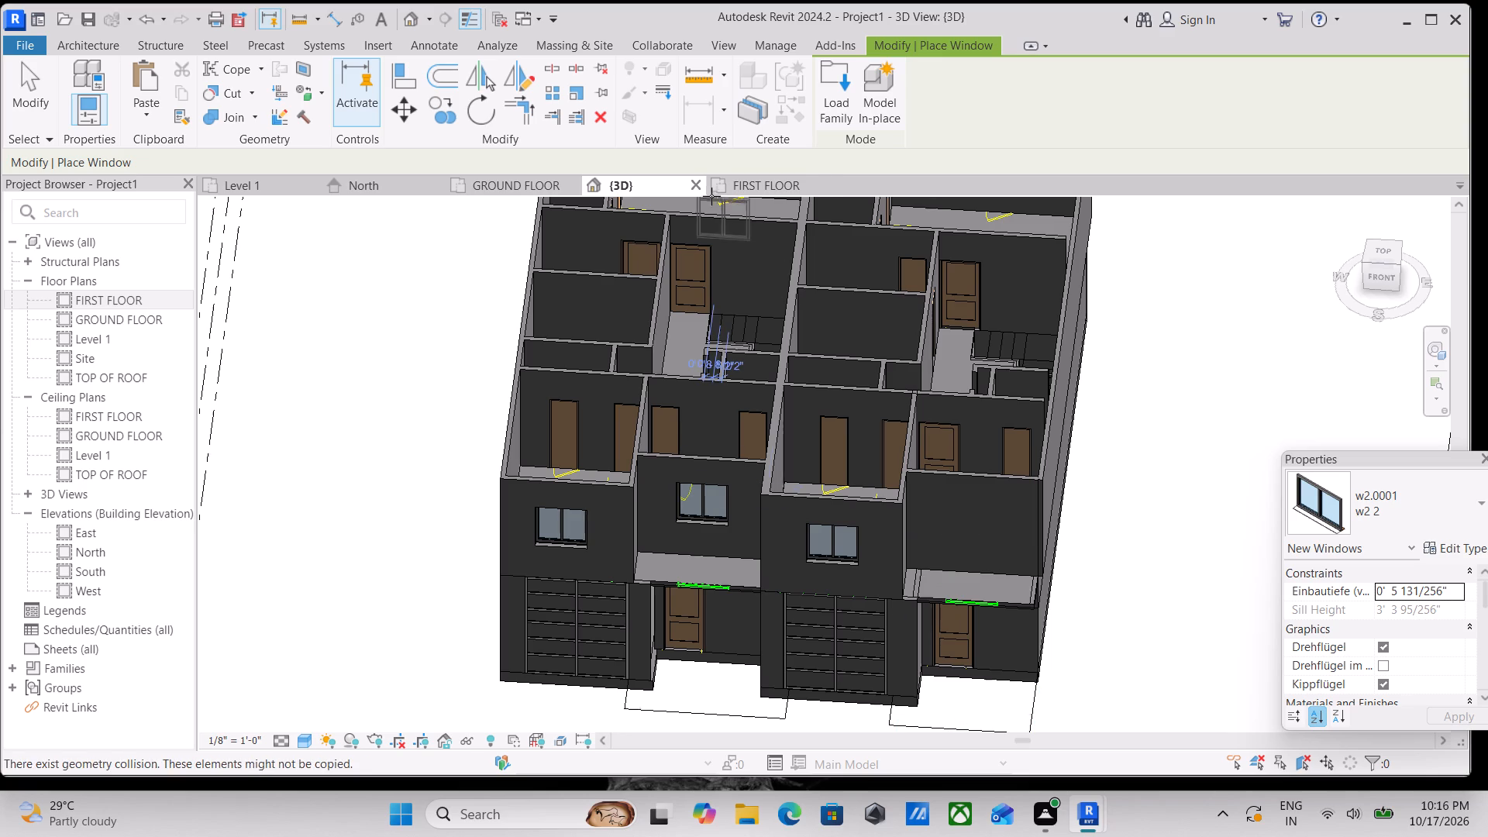
pyautogui.click(742, 186)
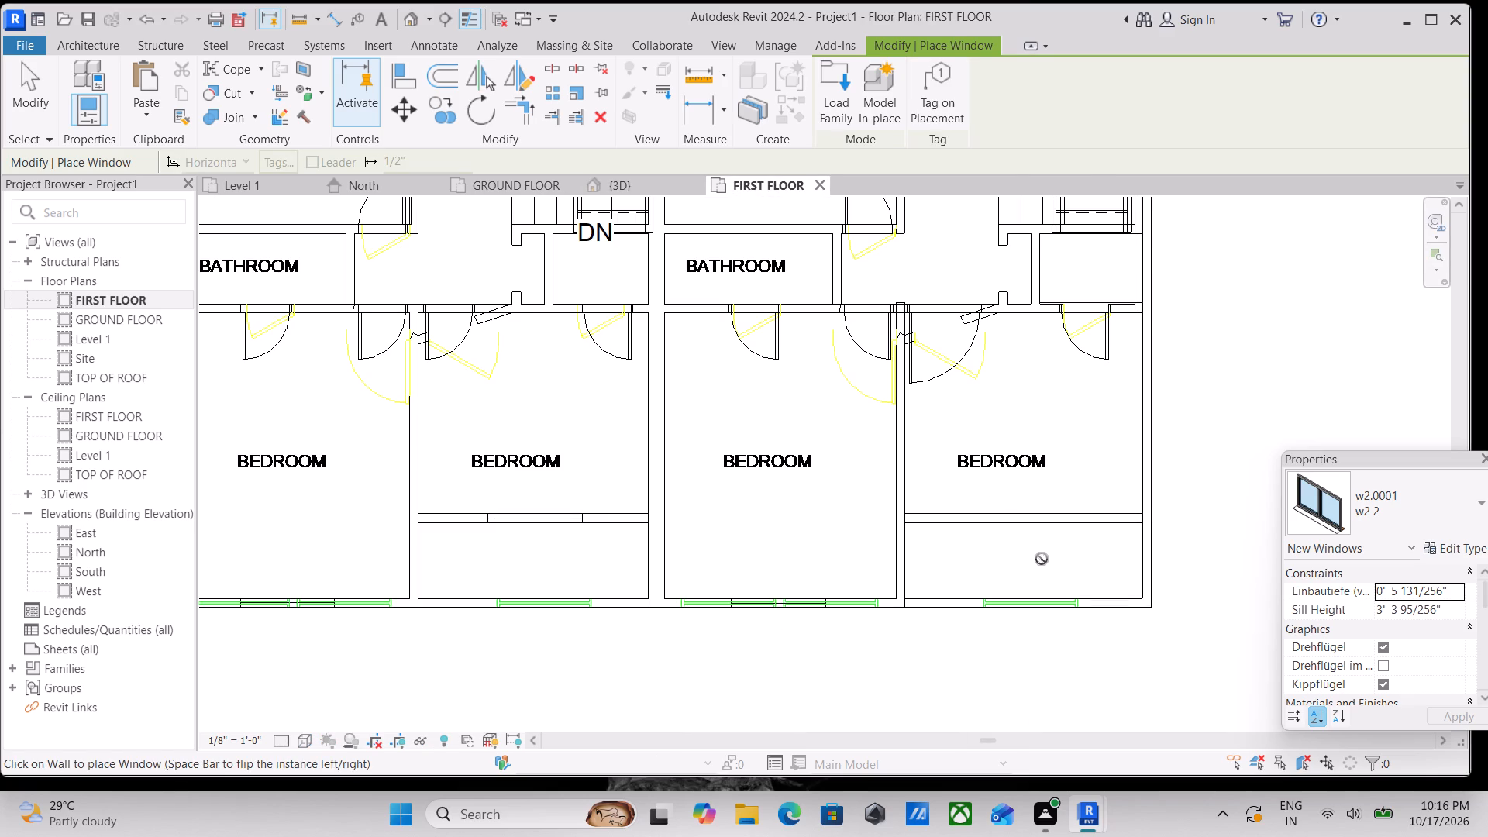
pyautogui.click(1033, 520)
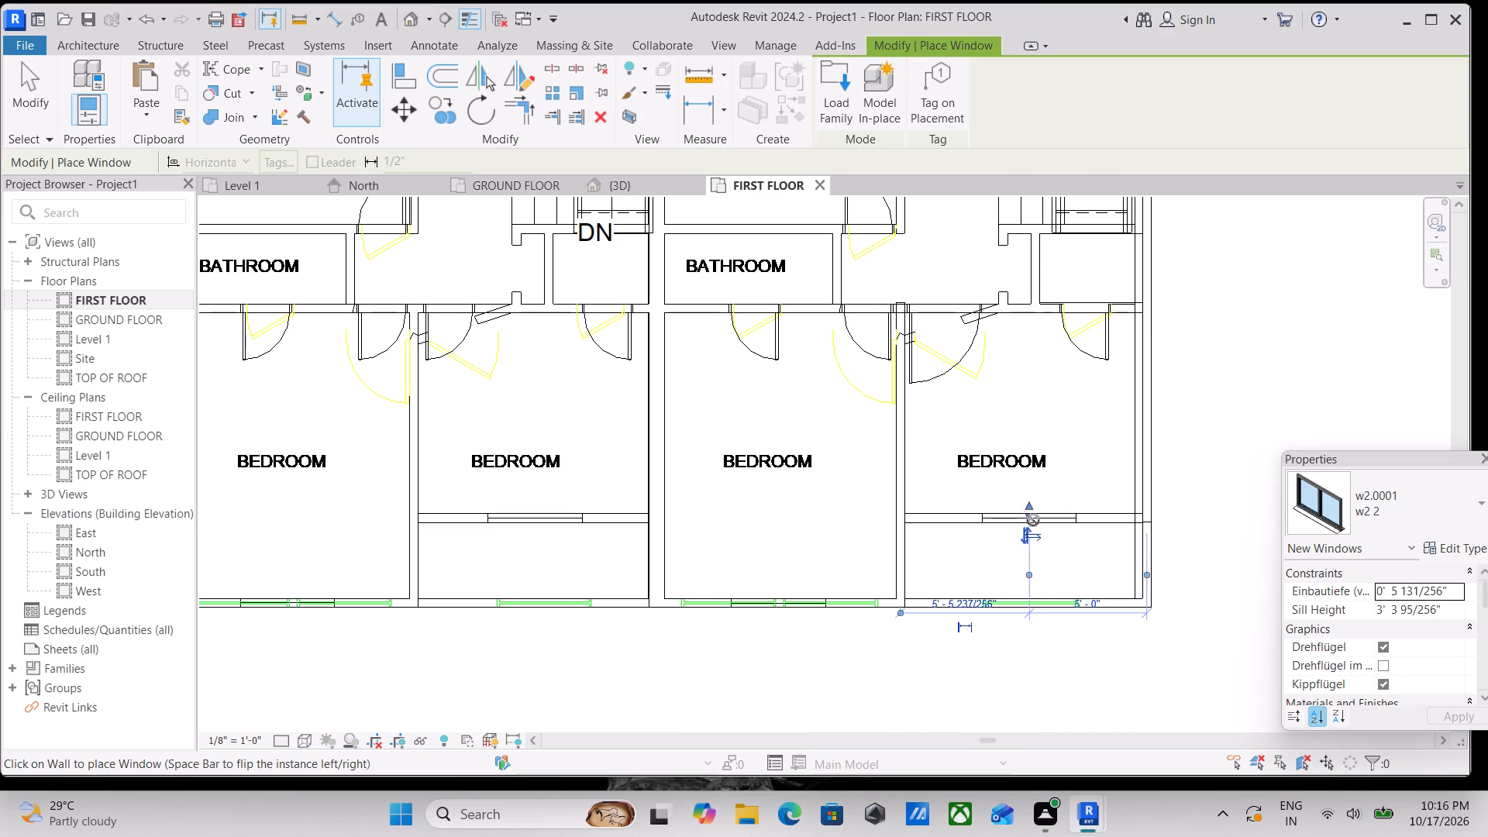
# Examine the first-floor plan of both units, from the rear master bedrooms to the front bedroom windows, and end window placement.
pyautogui.scroll(-2, 1033, 520)
pyautogui.moveTo(1033, 520); pyautogui.dragTo(1115, 604, button='middle')
pyautogui.scroll(-3, 1115, 604)
pyautogui.moveTo(1115, 604); pyautogui.dragTo(1159, 802, button='middle')
pyautogui.moveTo(1014, 571); pyautogui.dragTo(1033, 738, button='middle')
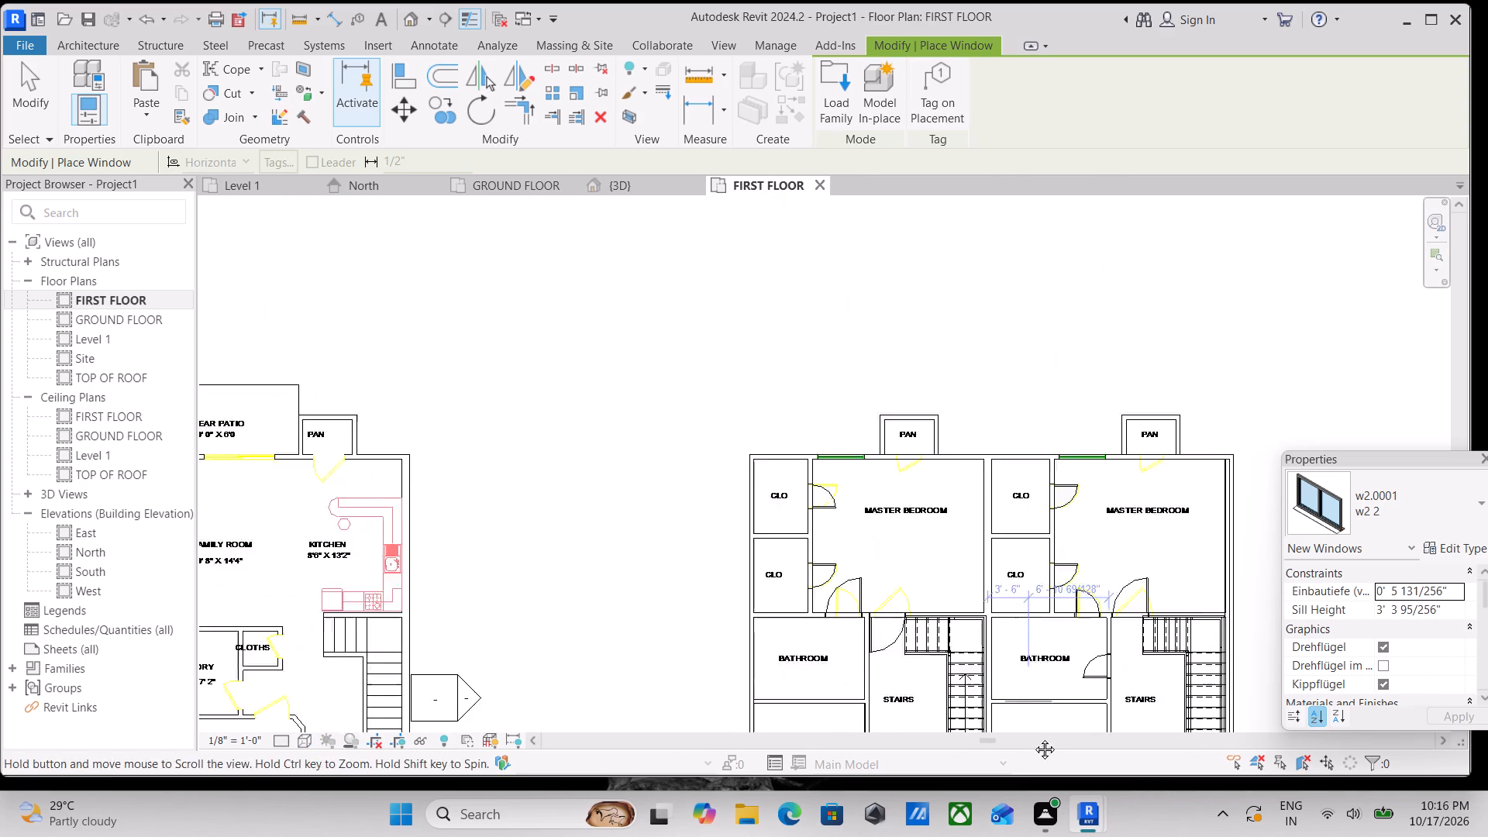
pyautogui.moveTo(1033, 738); pyautogui.dragTo(1033, 739, button='middle')
pyautogui.scroll(8, 1116, 536)
pyautogui.scroll(-4, 751, 502)
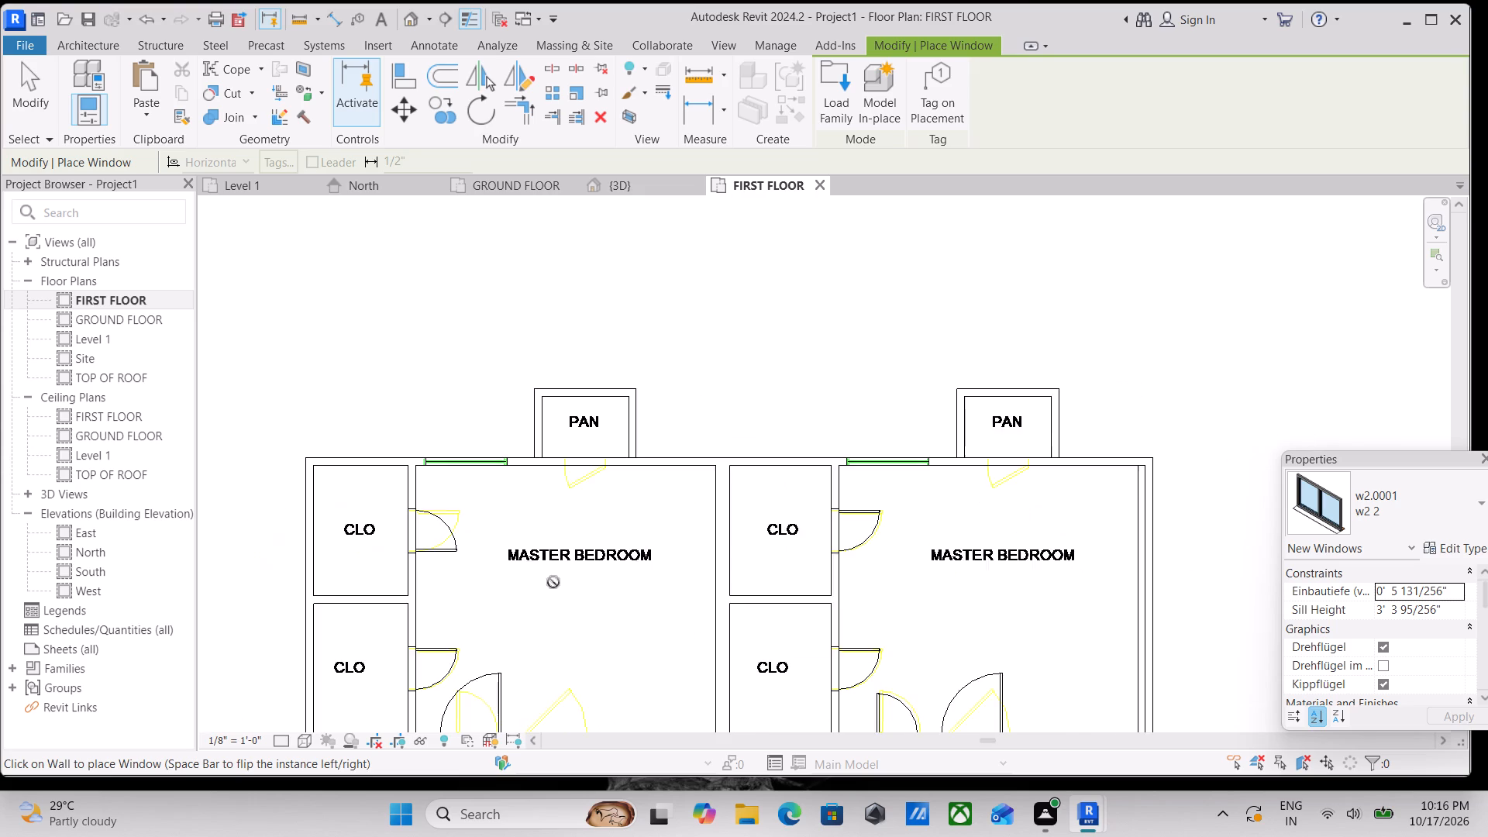
pyautogui.scroll(-3, 491, 622)
pyautogui.moveTo(489, 624); pyautogui.dragTo(624, 434, button='middle')
pyautogui.scroll(-2, 695, 491)
pyautogui.moveTo(696, 469); pyautogui.dragTo(717, 338, button='middle')
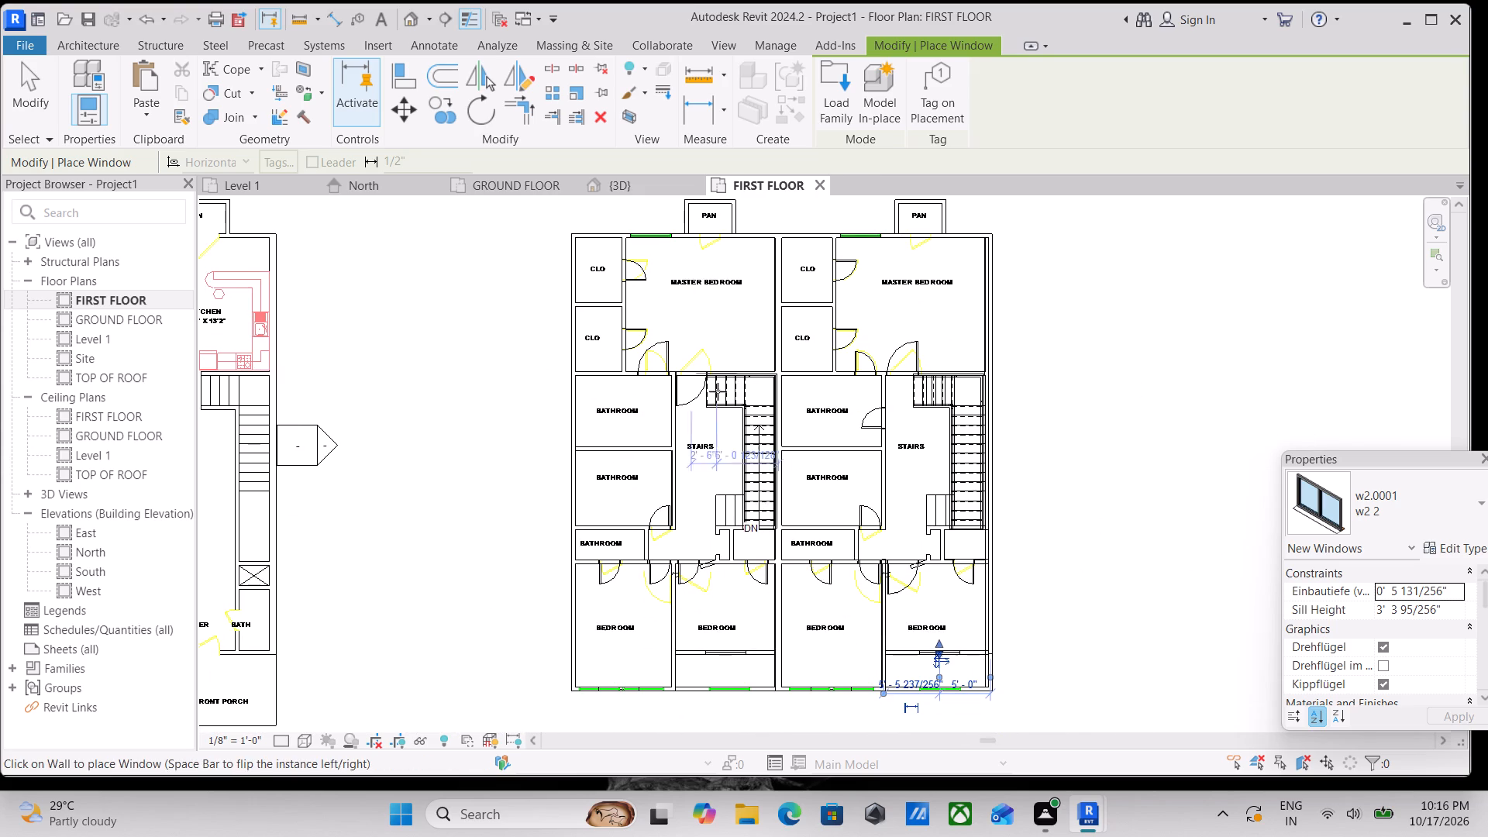
pyautogui.press('Escape')
pyautogui.press('Escape')
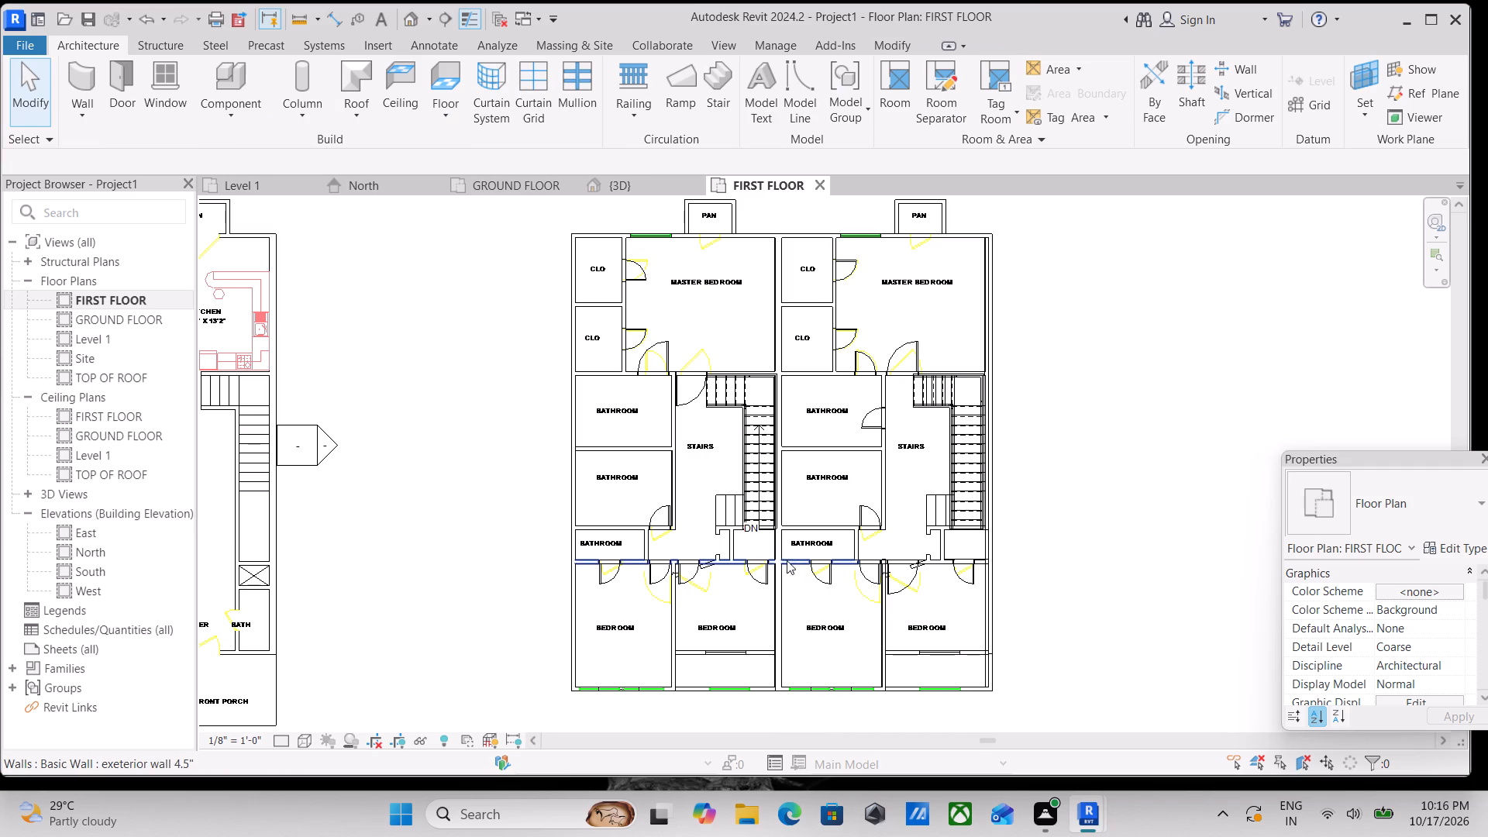
pyautogui.press('Escape')
pyautogui.scroll(3, 746, 520)
pyautogui.scroll(-9, 751, 512)
pyautogui.scroll(-2, 822, 556)
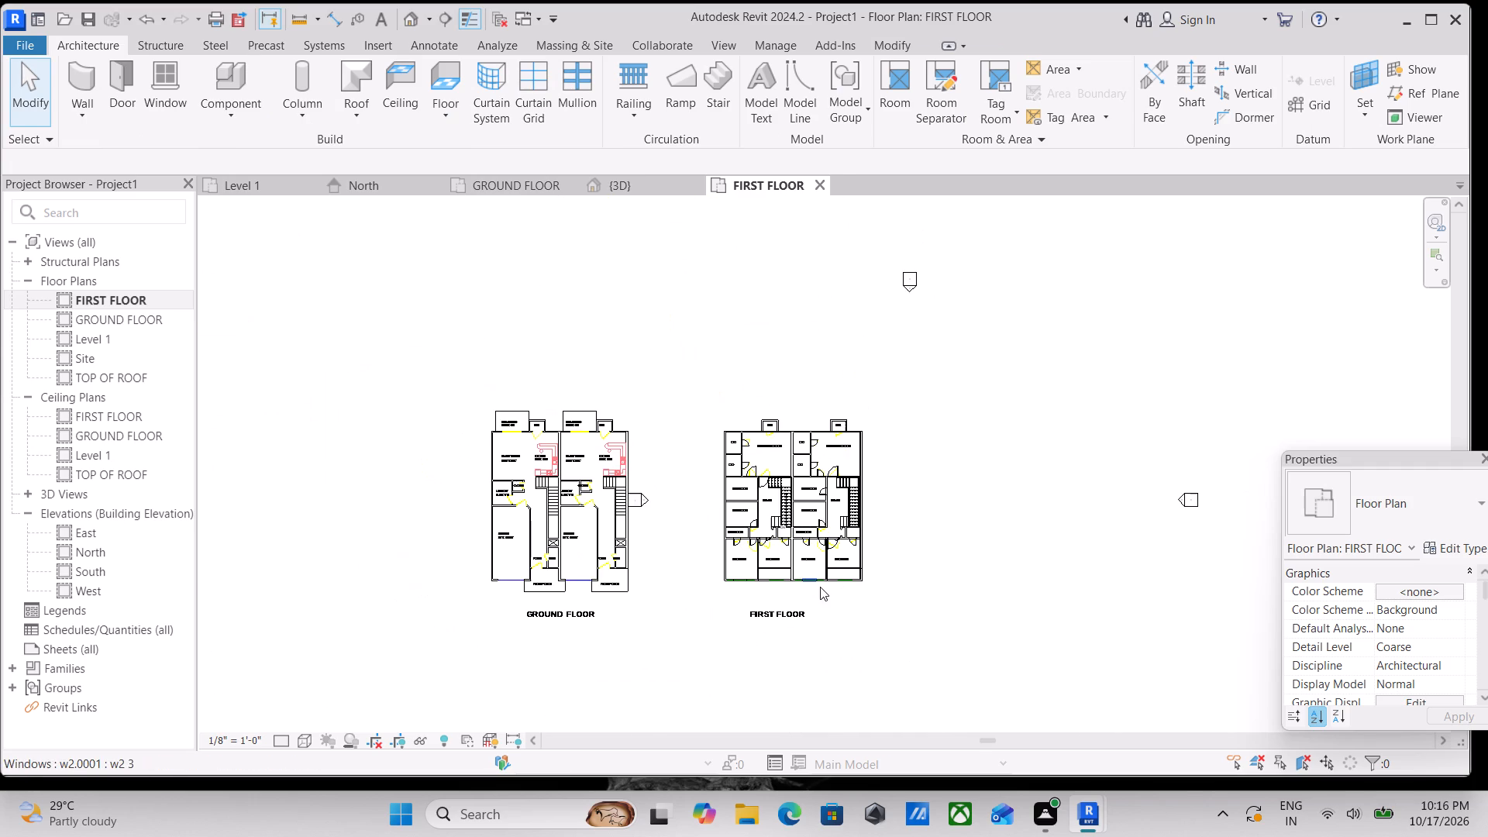
pyautogui.keyDown('shift'); pyautogui.moveTo(821, 582); pyautogui.dragTo(818, 452, button='middle'); pyautogui.keyUp('shift')
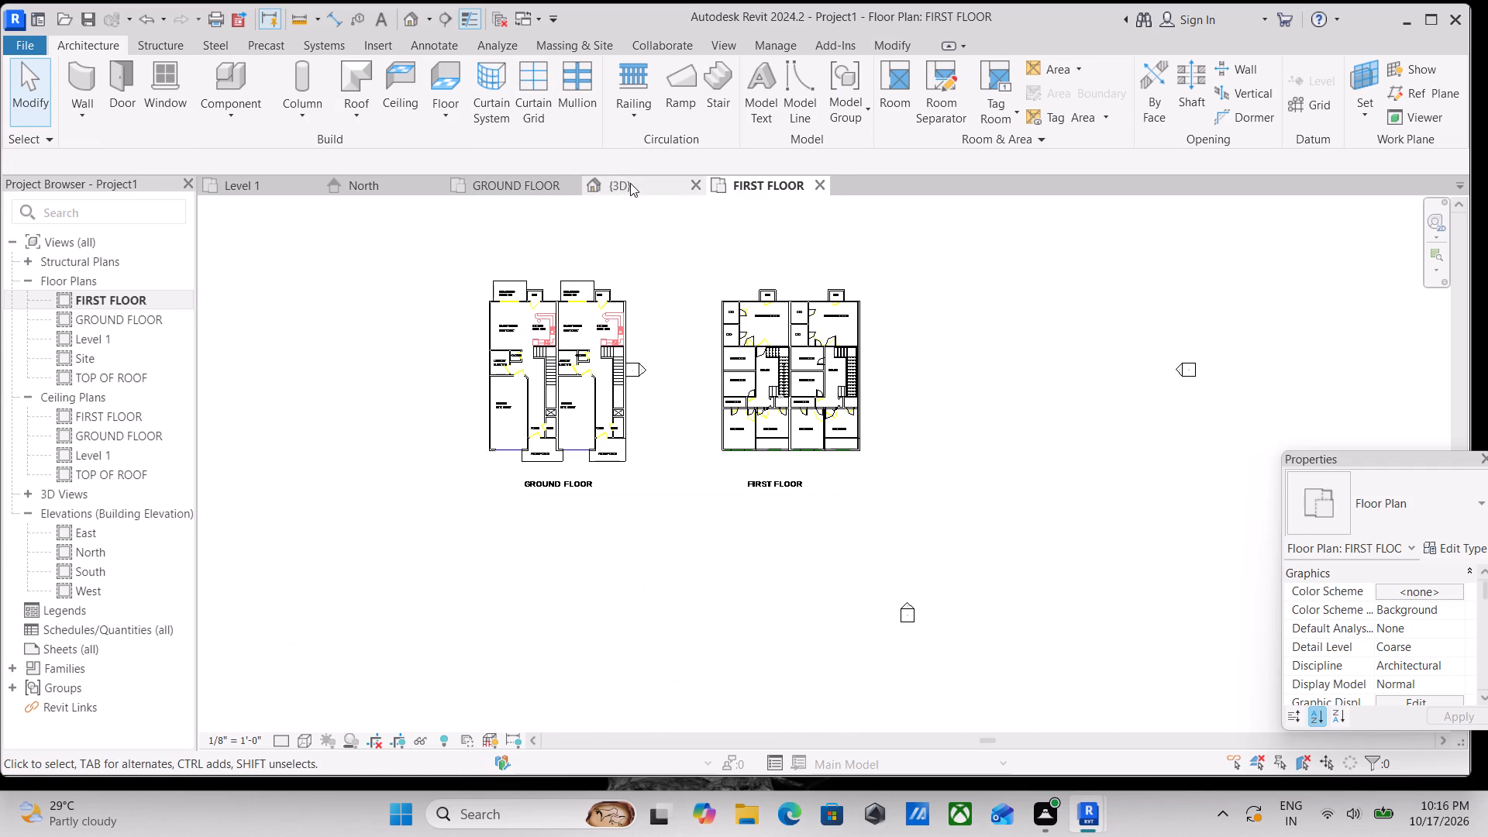
# Examine the house in the 3D view from the front, side and above, checking the first-floor front windows of both units.
pyautogui.click(630, 183)
pyautogui.scroll(-2, 711, 370)
pyautogui.keyDown('shift'); pyautogui.moveTo(728, 436); pyautogui.dragTo(779, 120, button='middle'); pyautogui.keyUp('shift')
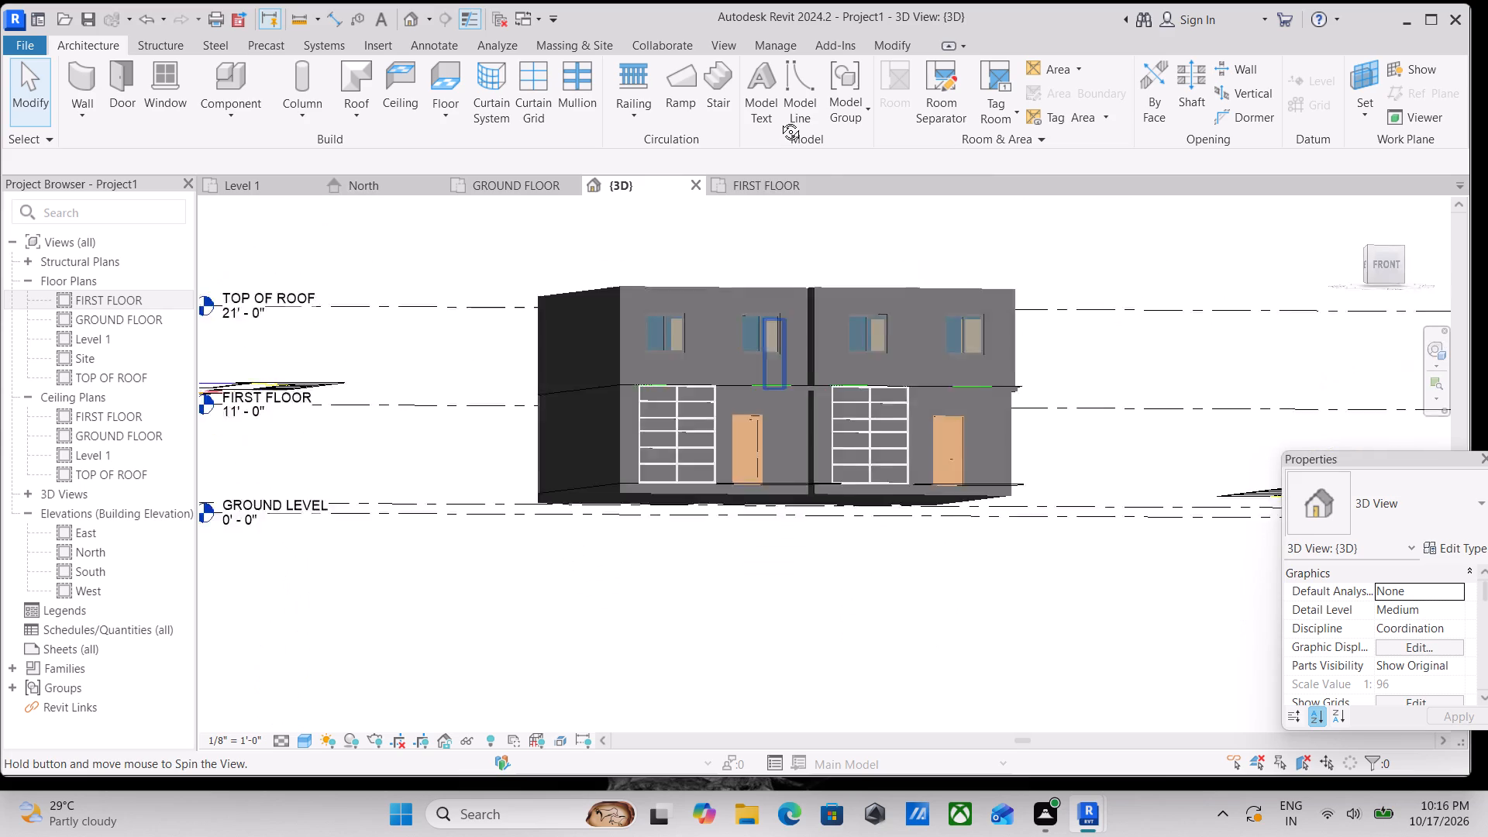
pyautogui.keyDown('shift'); pyautogui.moveTo(779, 120); pyautogui.dragTo(784, 115, button='middle'); pyautogui.keyUp('shift')
pyautogui.keyDown('shift'); pyautogui.moveTo(764, 300); pyautogui.dragTo(494, 529, button='middle'); pyautogui.keyUp('shift')
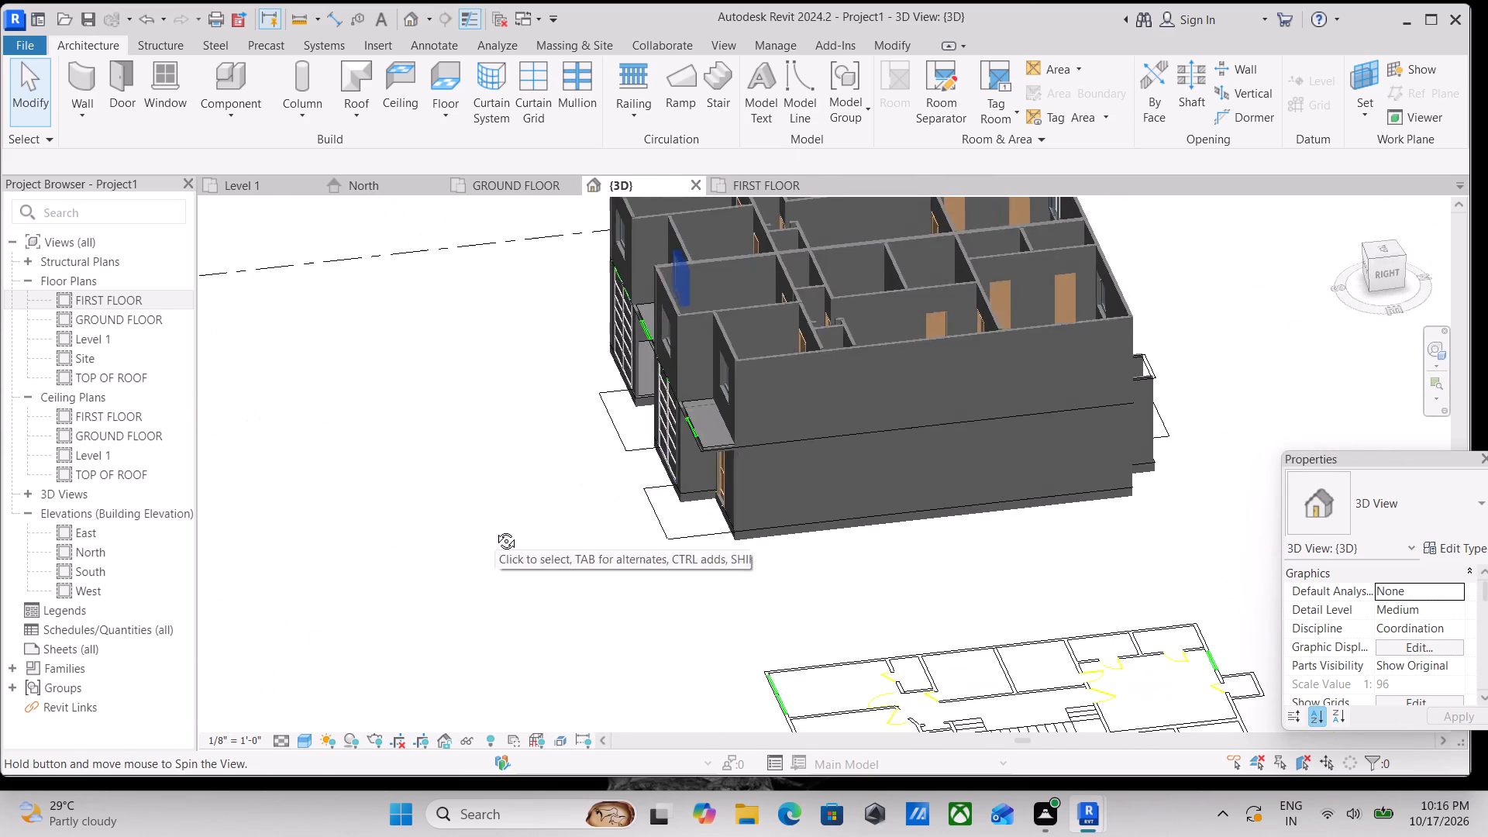
pyautogui.keyDown('shift'); pyautogui.moveTo(494, 529); pyautogui.dragTo(495, 529, button='middle'); pyautogui.keyUp('shift')
pyautogui.moveTo(684, 454); pyautogui.dragTo(926, 436, button='middle')
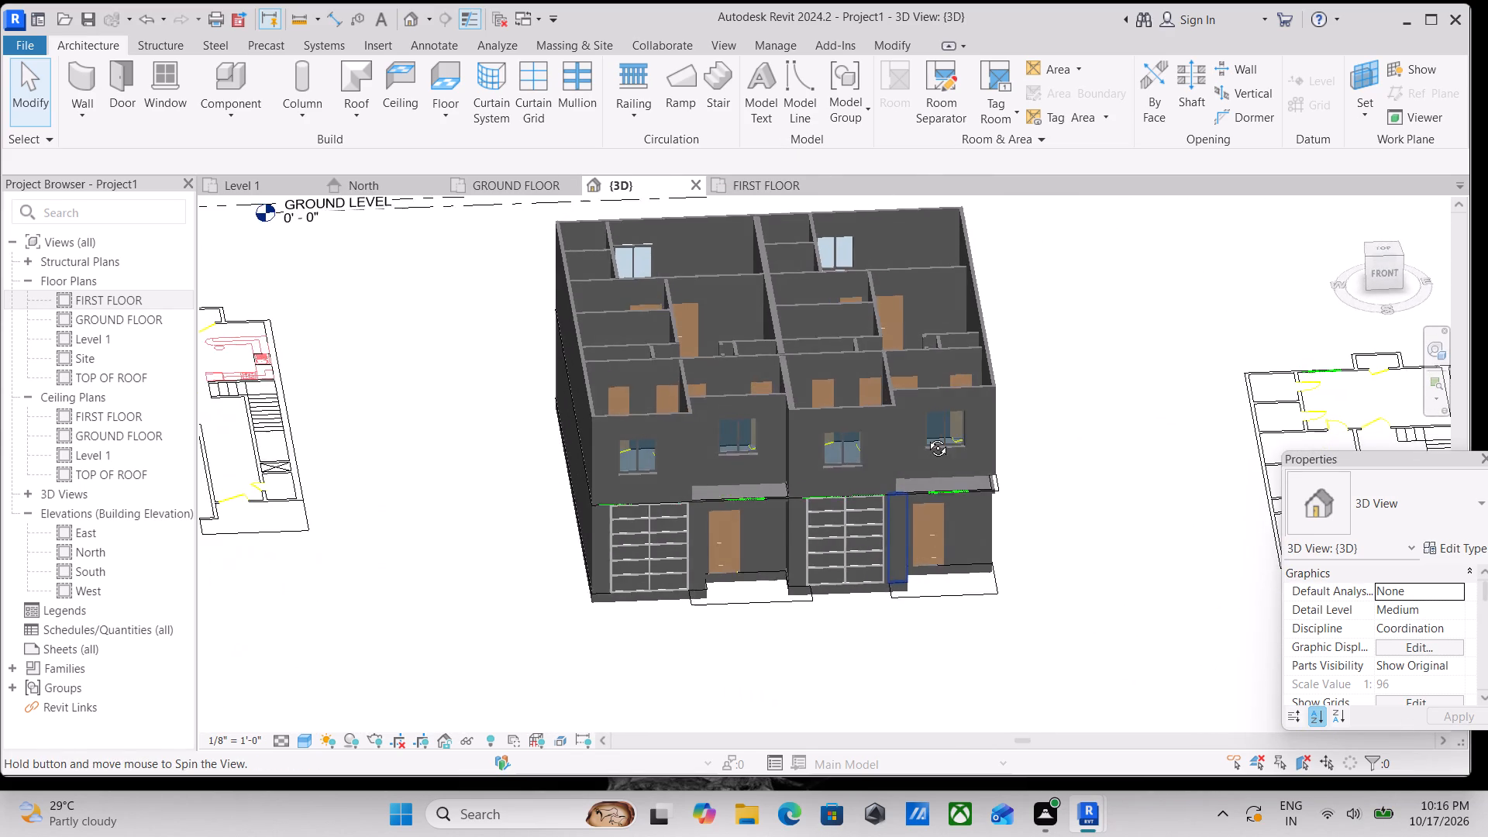
pyautogui.moveTo(926, 436); pyautogui.dragTo(908, 522, button='middle')
pyautogui.click(1387, 283)
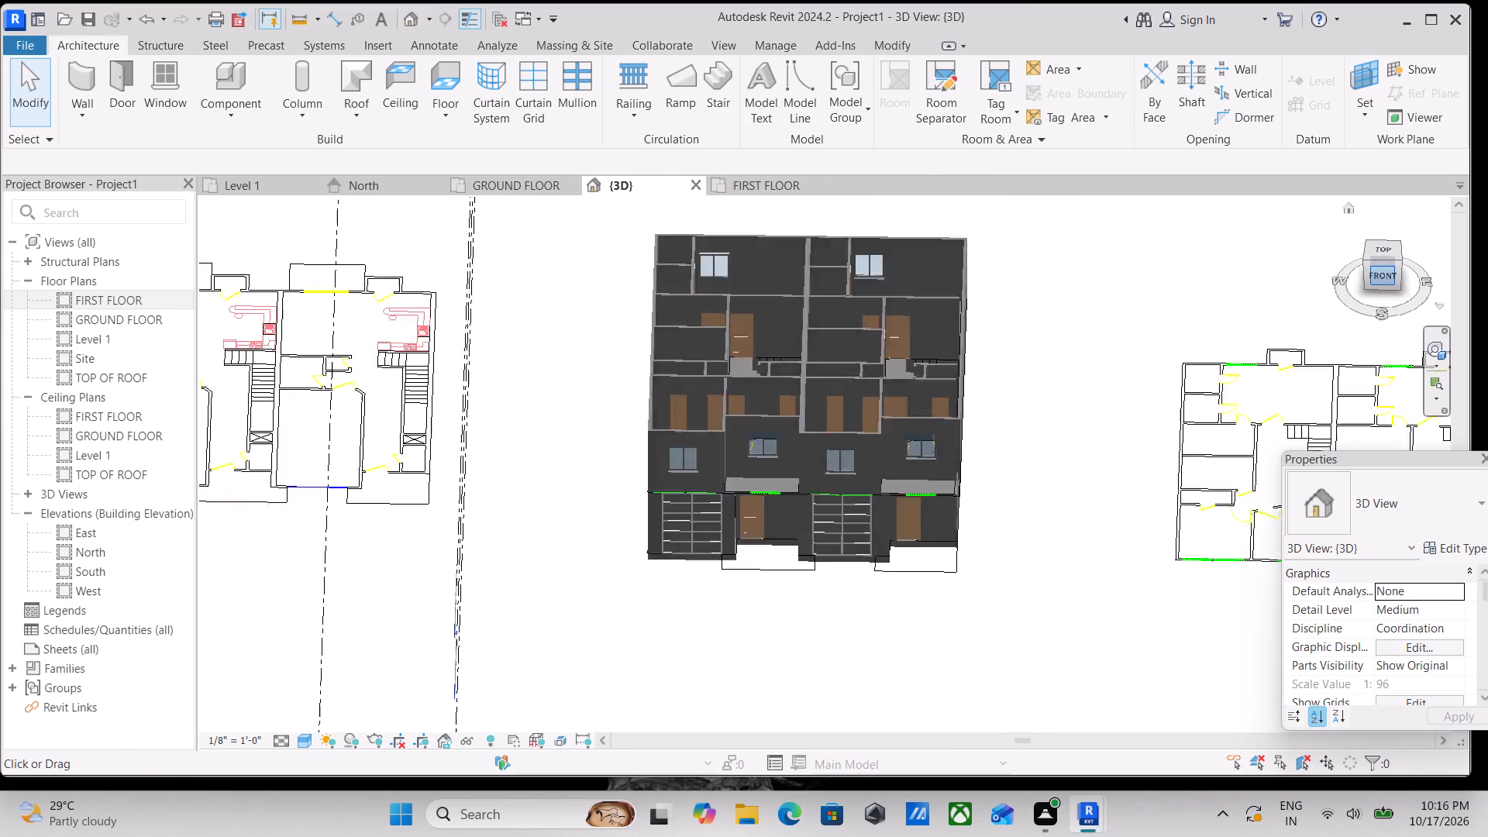
pyautogui.scroll(7, 923, 390)
pyautogui.scroll(2, 811, 445)
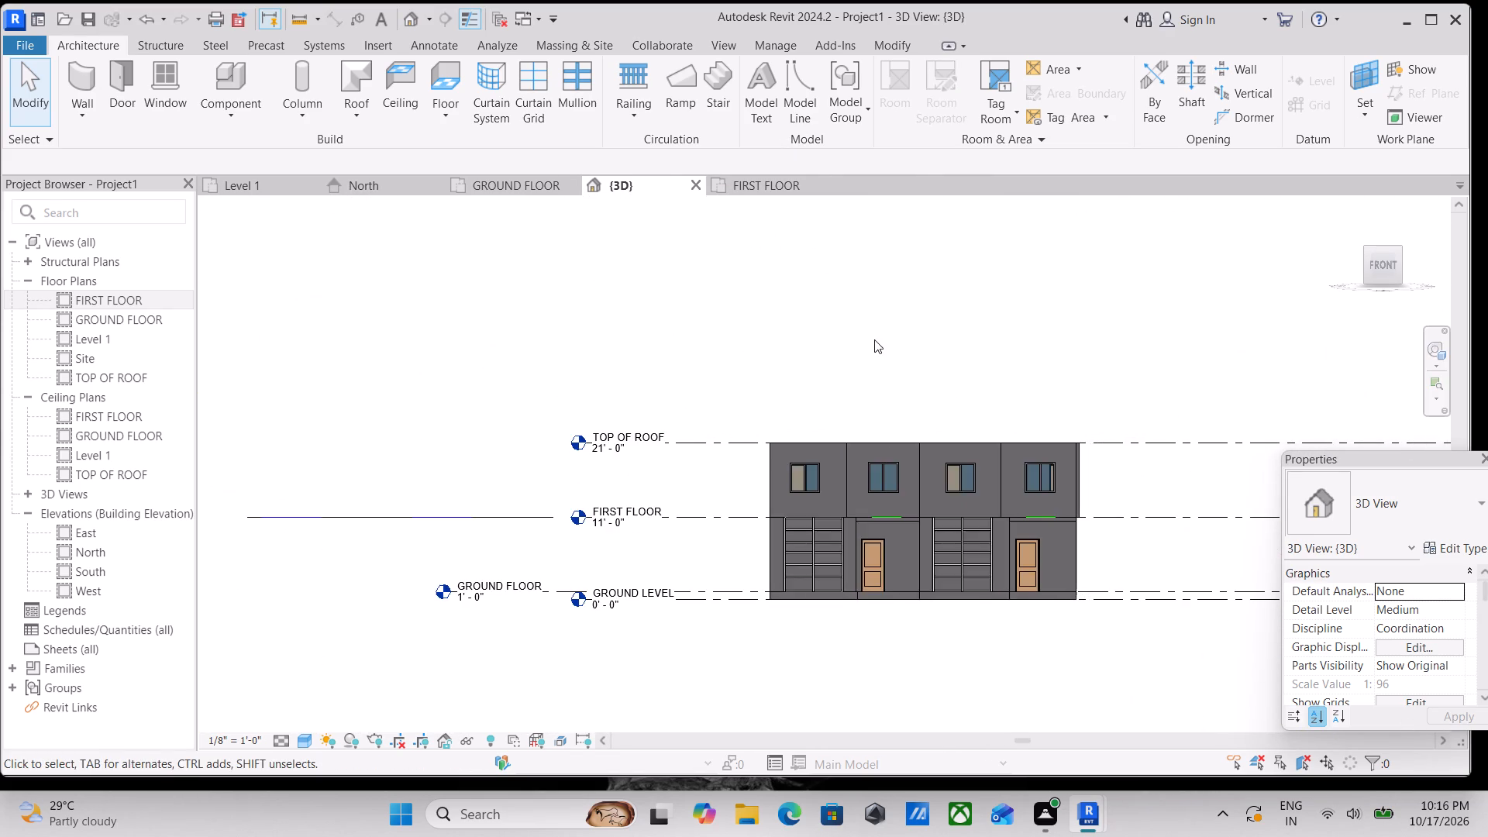
pyautogui.moveTo(874, 339); pyautogui.dragTo(870, 387, button='middle')
pyautogui.scroll(2, 863, 456)
pyautogui.scroll(-3, 863, 440)
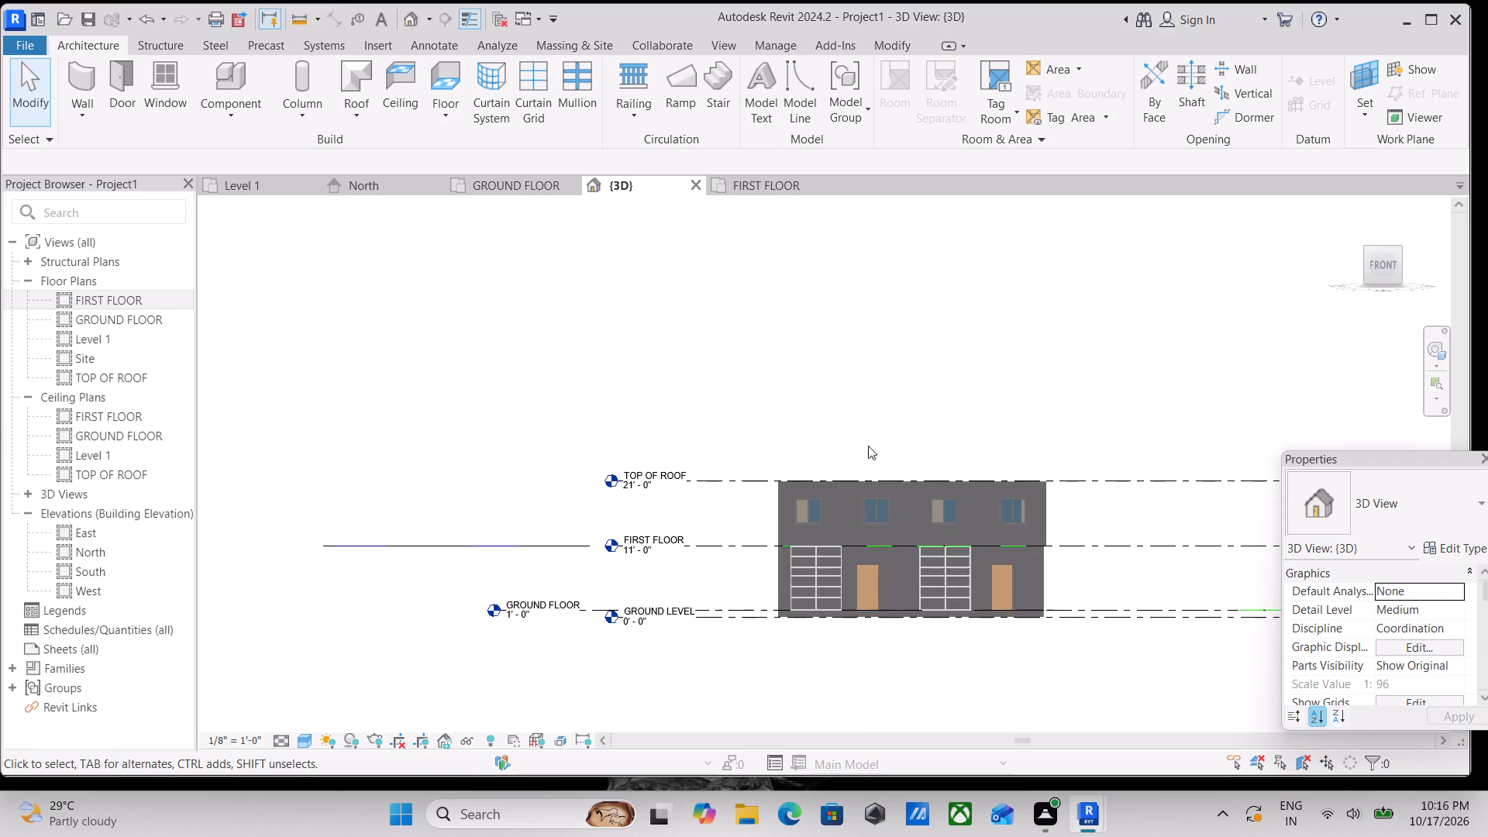
pyautogui.keyDown('shift'); pyautogui.moveTo(874, 453); pyautogui.dragTo(830, 673, button='middle'); pyautogui.keyUp('shift')
pyautogui.keyDown('shift'); pyautogui.moveTo(890, 515); pyautogui.dragTo(910, 723, button='middle'); pyautogui.keyUp('shift')
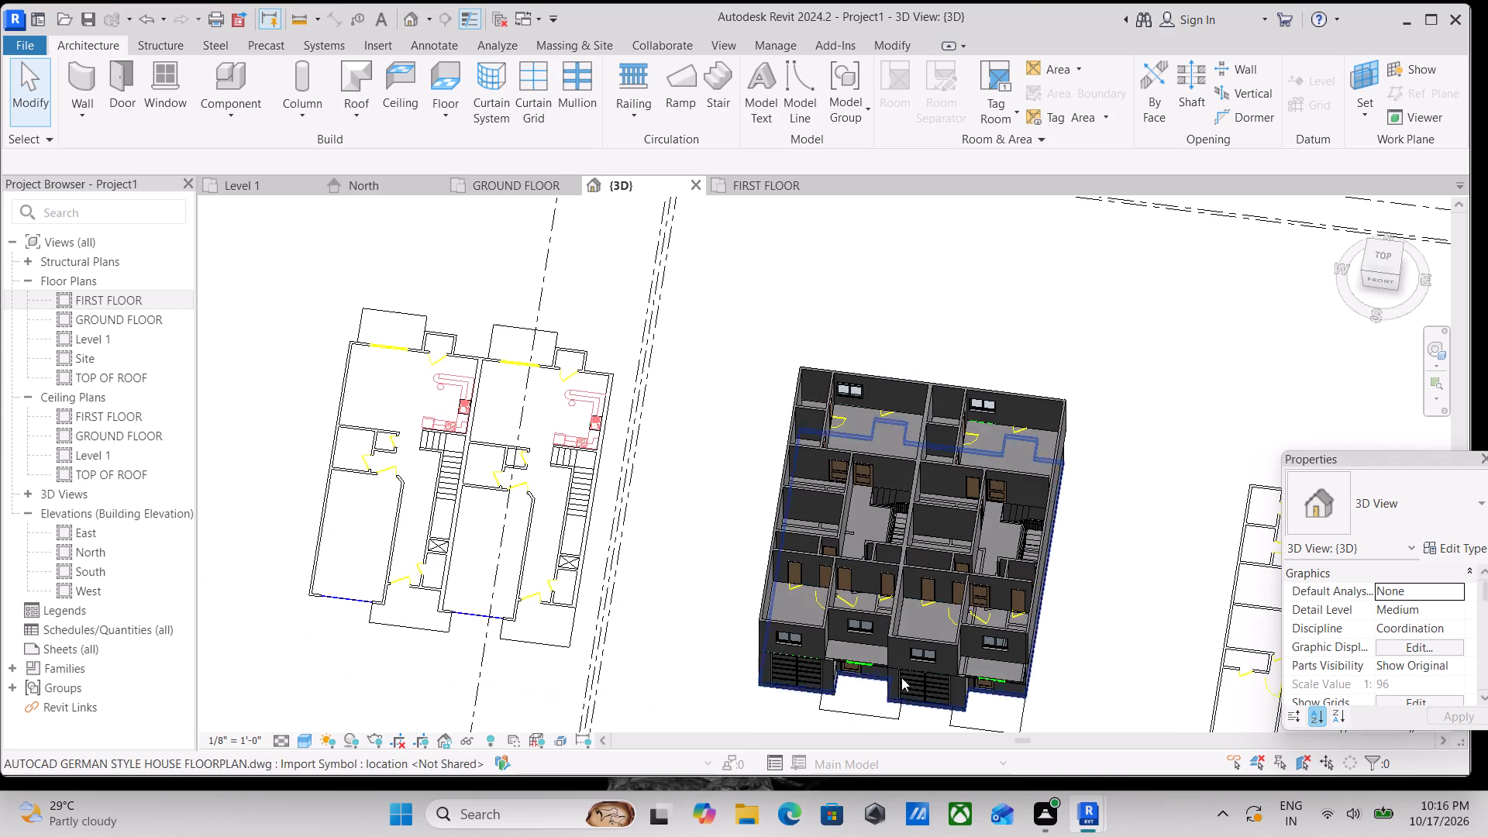
pyautogui.keyDown('shift'); pyautogui.moveTo(866, 529); pyautogui.dragTo(908, 657, button='middle'); pyautogui.keyUp('shift')
pyautogui.keyDown('shift'); pyautogui.moveTo(899, 583); pyautogui.dragTo(901, 603, button='middle'); pyautogui.keyUp('shift')
pyautogui.keyDown('shift'); pyautogui.scroll(-1, 900, 584); pyautogui.keyUp('shift')
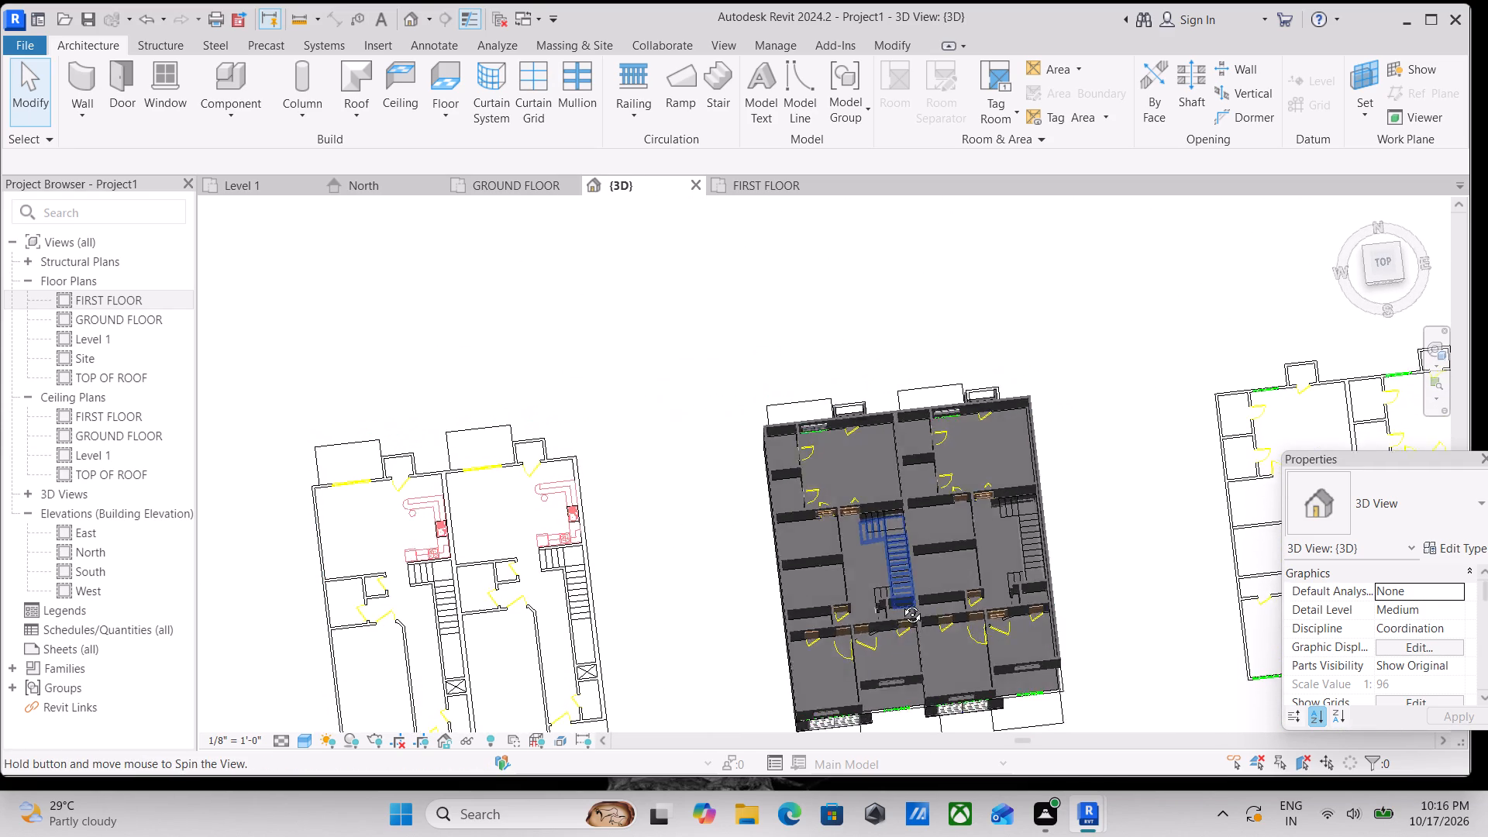
pyautogui.keyDown('shift'); pyautogui.moveTo(901, 603); pyautogui.dragTo(900, 623, button='middle'); pyautogui.keyUp('shift')
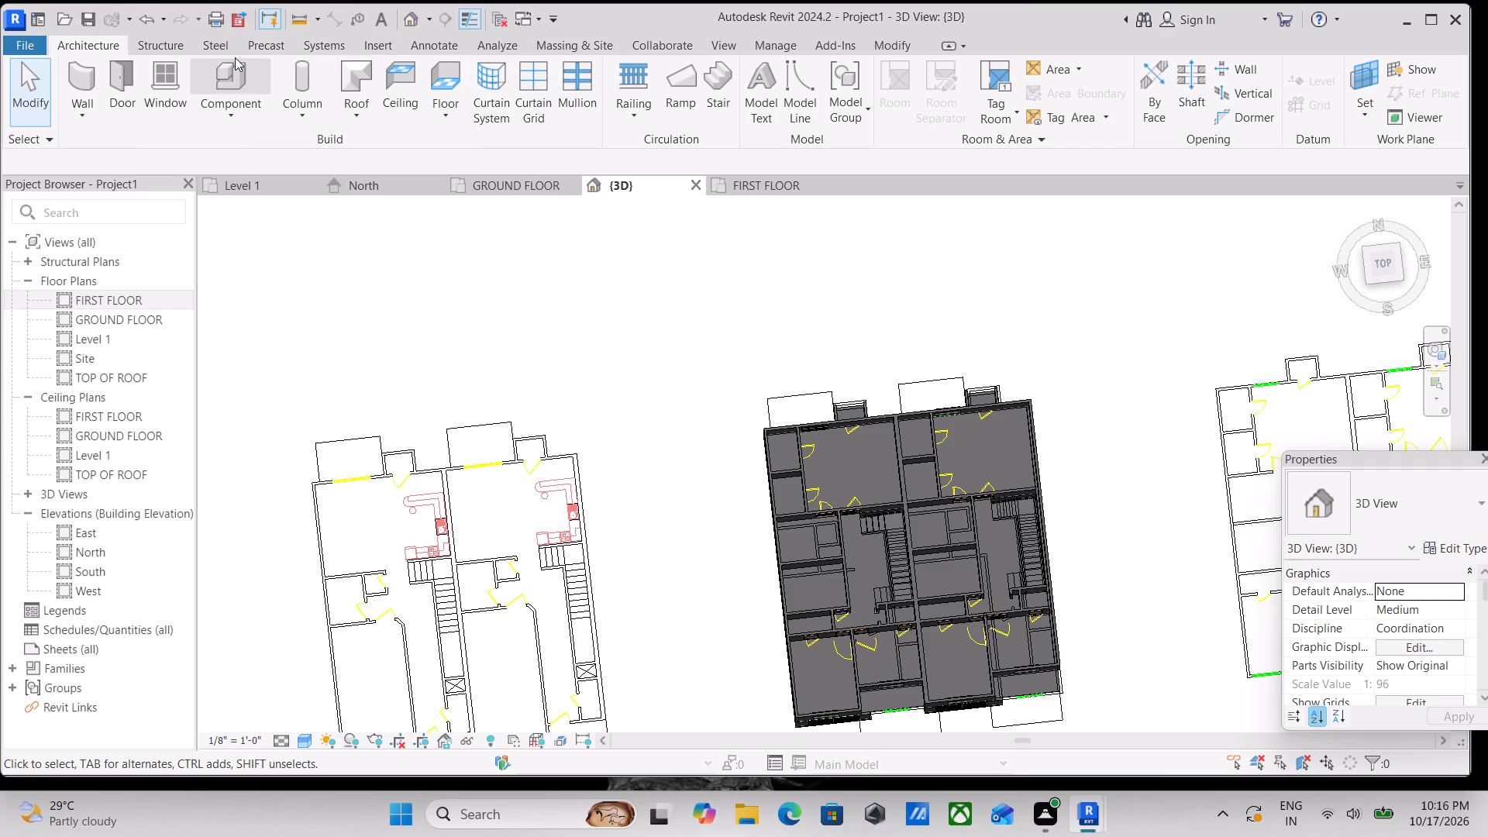
# Start a Roof by Footprint and assign it to the FIRST FLOOR level.
pyautogui.click(364, 106)
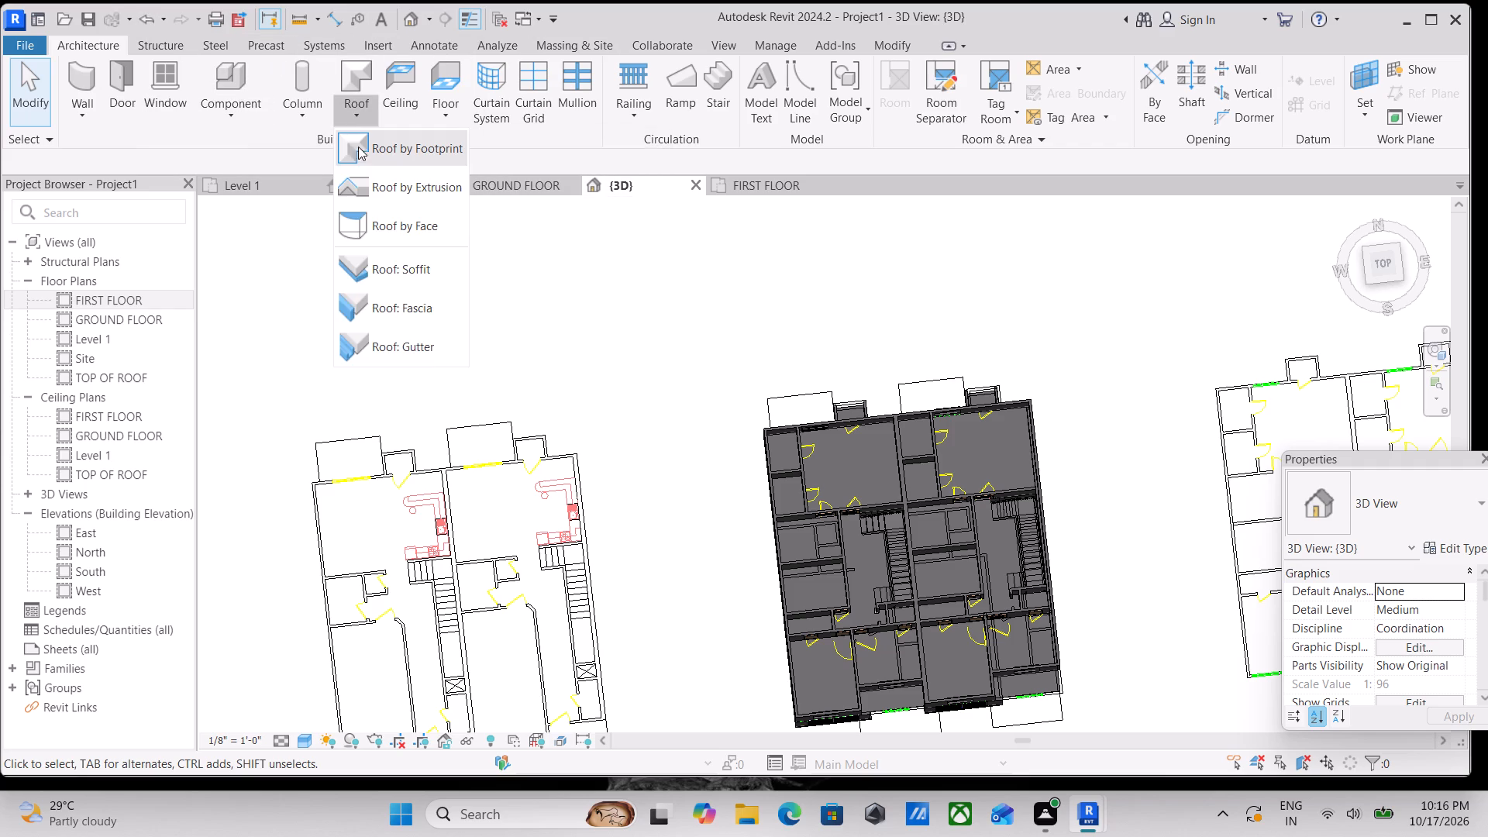
pyautogui.click(374, 157)
pyautogui.click(731, 401)
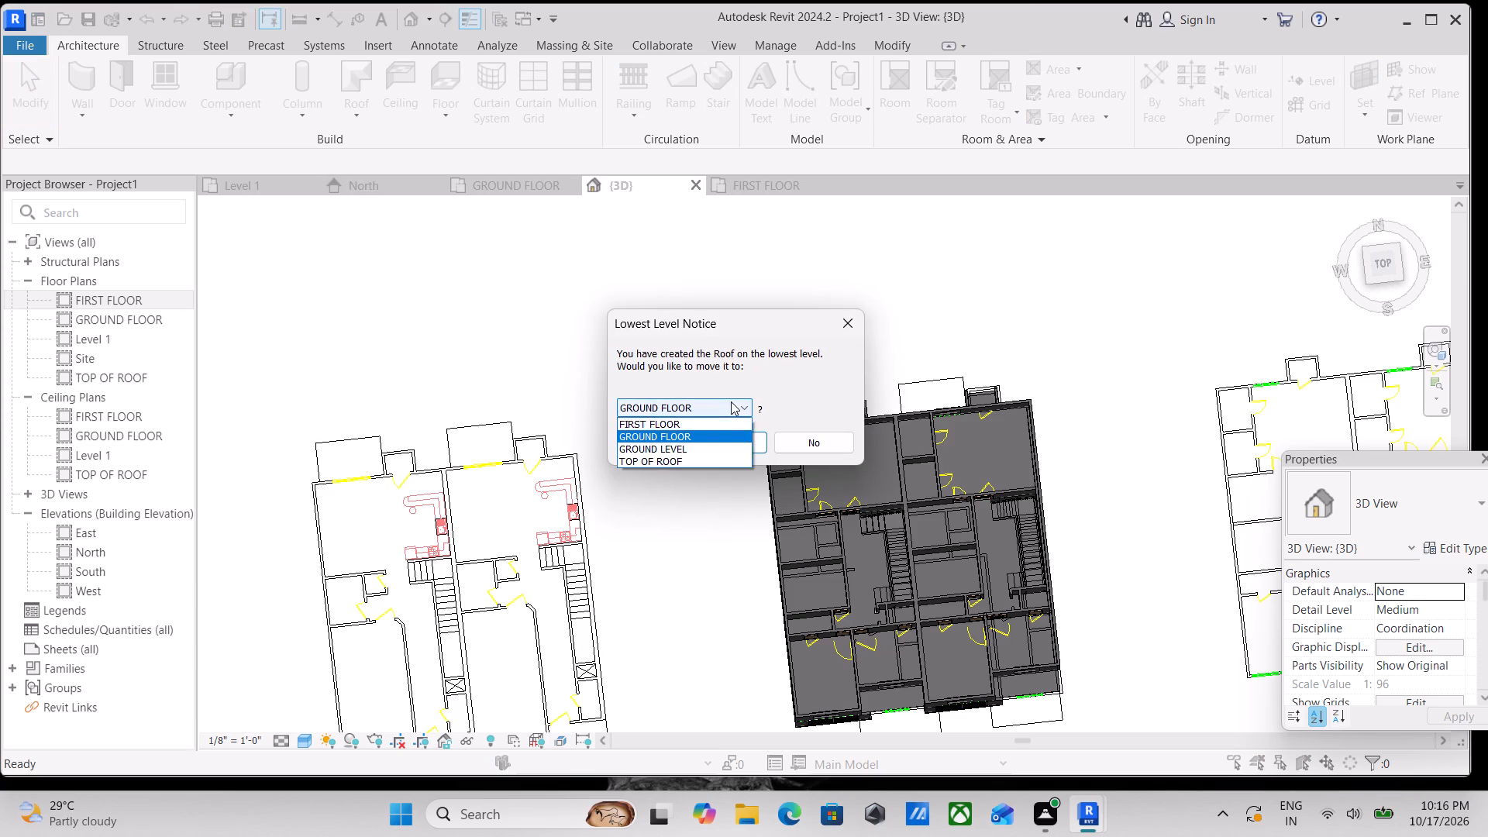
pyautogui.click(703, 460)
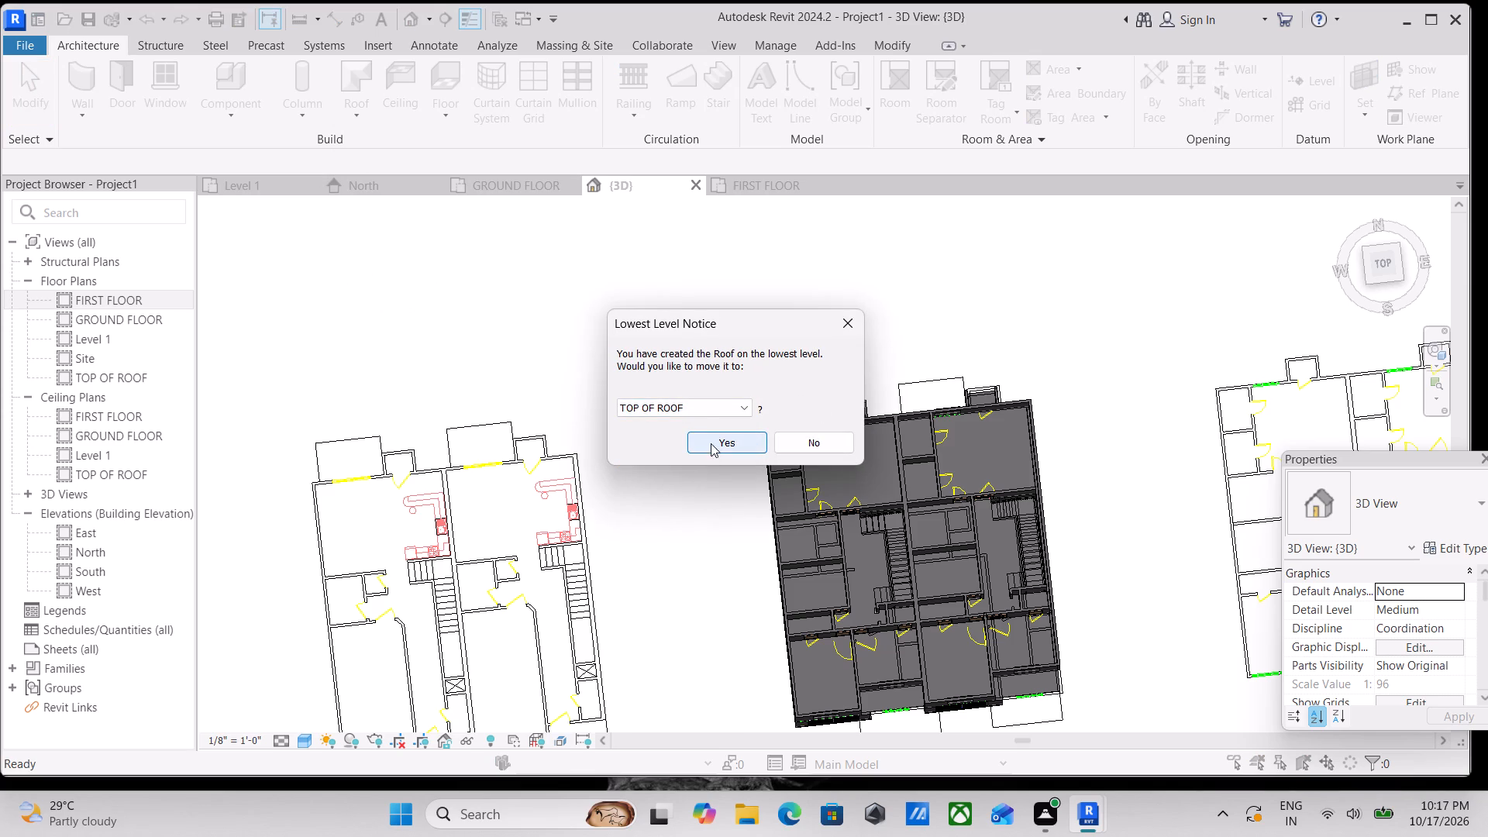
pyautogui.click(705, 413)
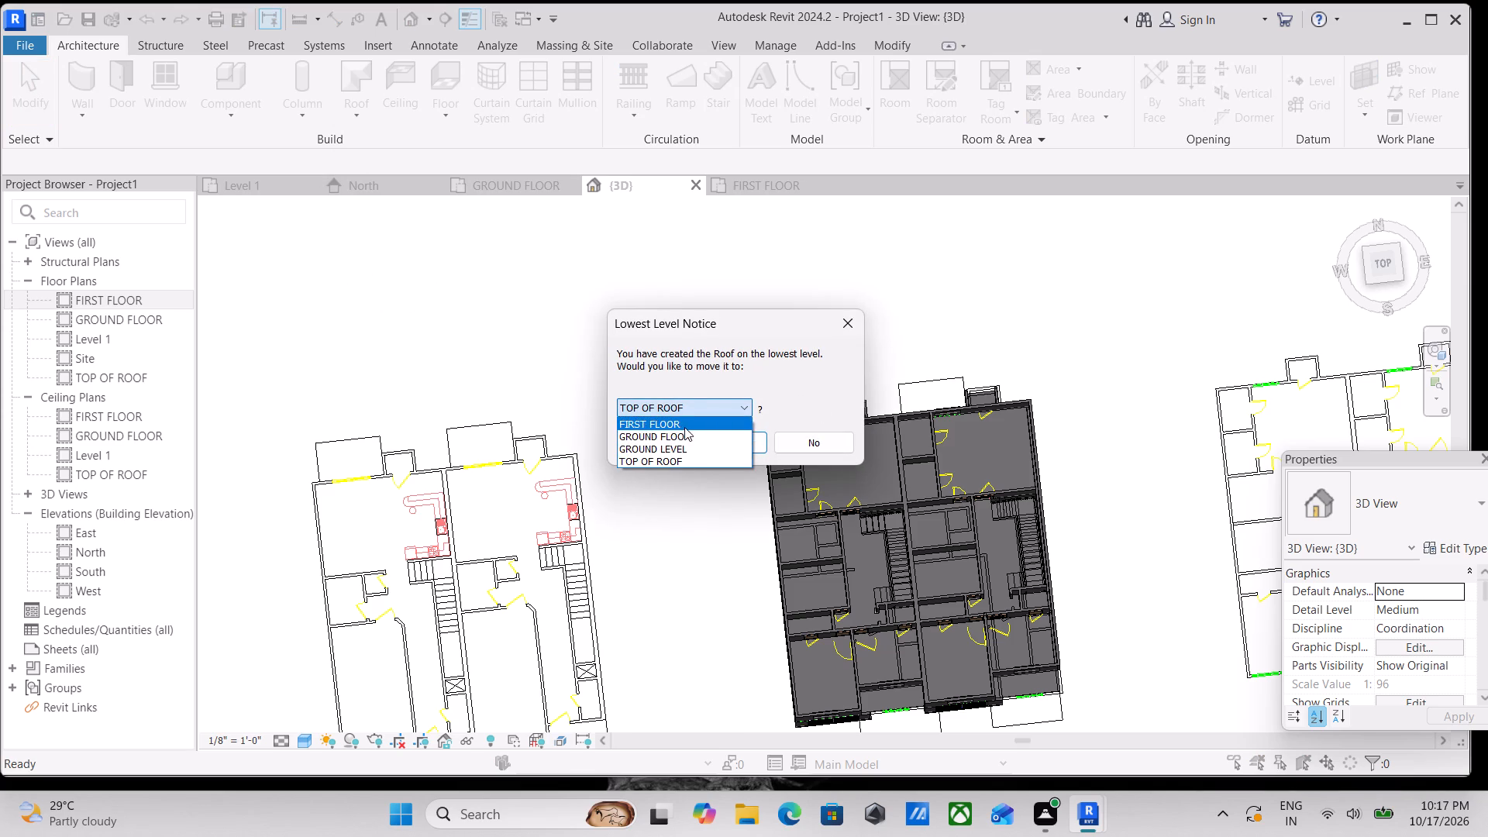
pyautogui.click(684, 427)
pyautogui.click(732, 440)
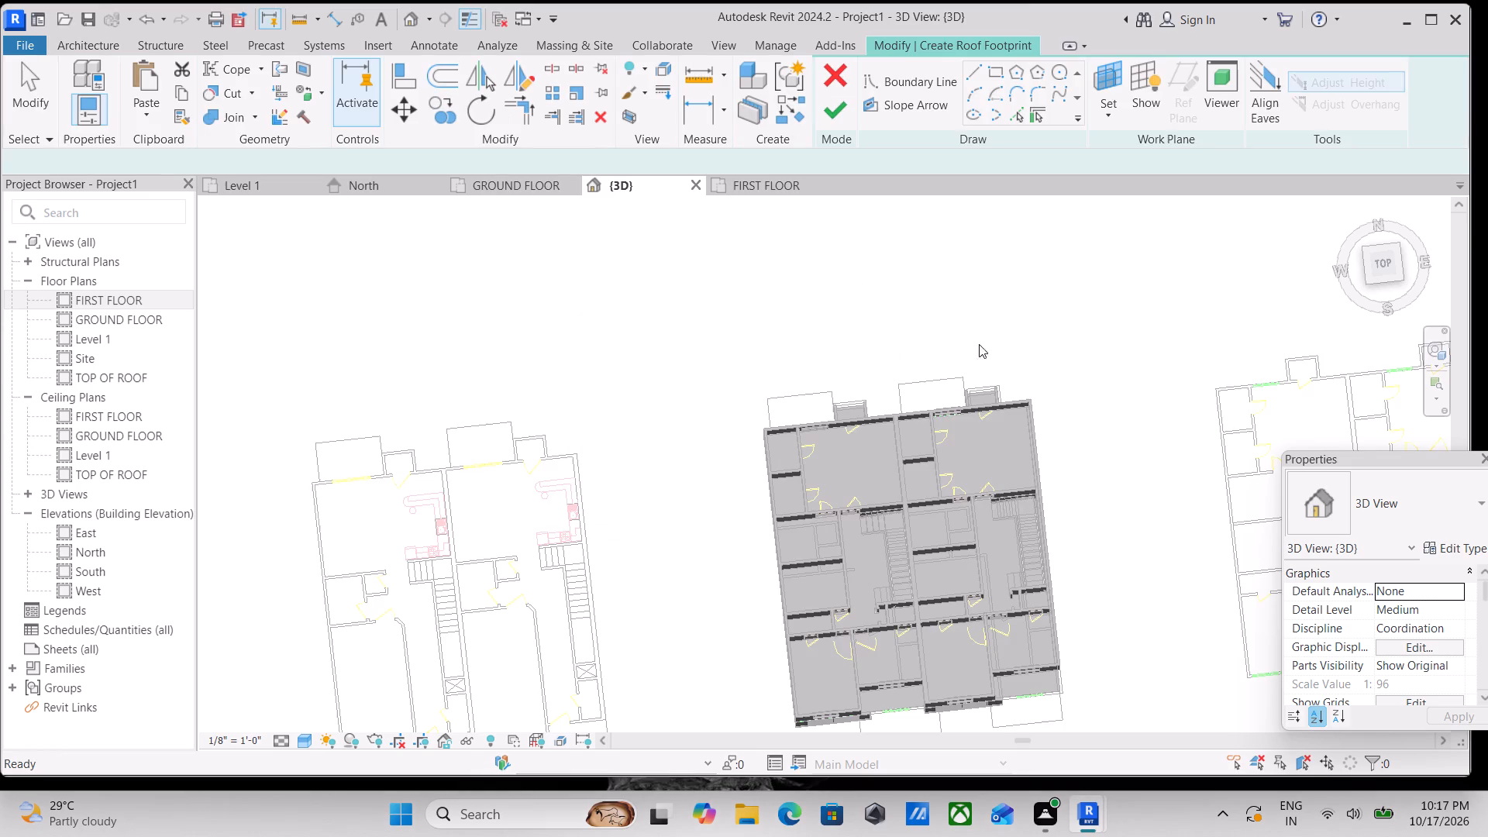
# Set the visual style of the top-oriented 3D view to Wireframe for sketching the roof footprint.
pyautogui.click(1382, 263)
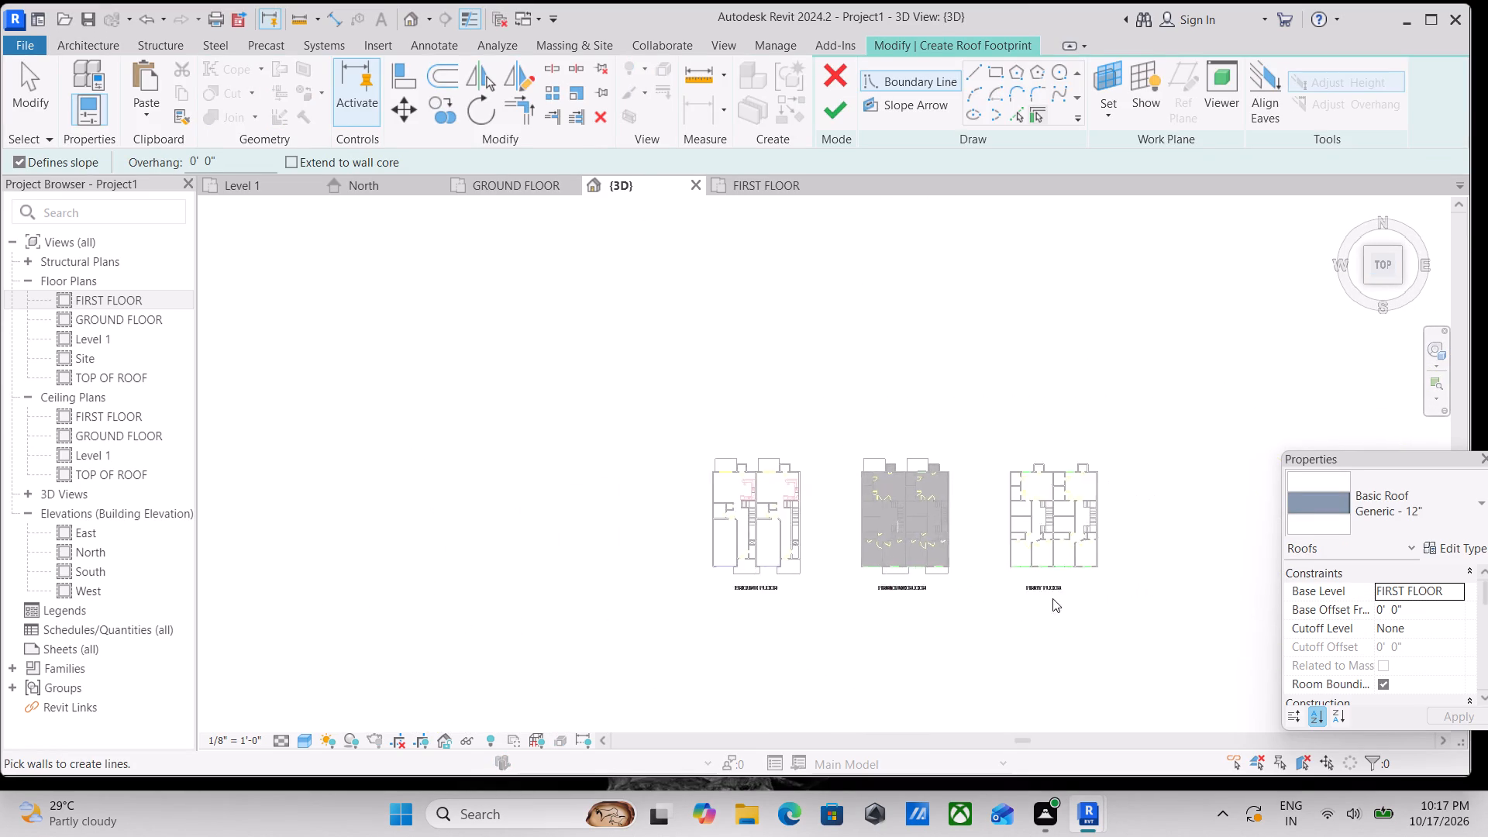
pyautogui.scroll(2, 968, 595)
pyautogui.scroll(3, 812, 467)
pyautogui.scroll(3, 713, 394)
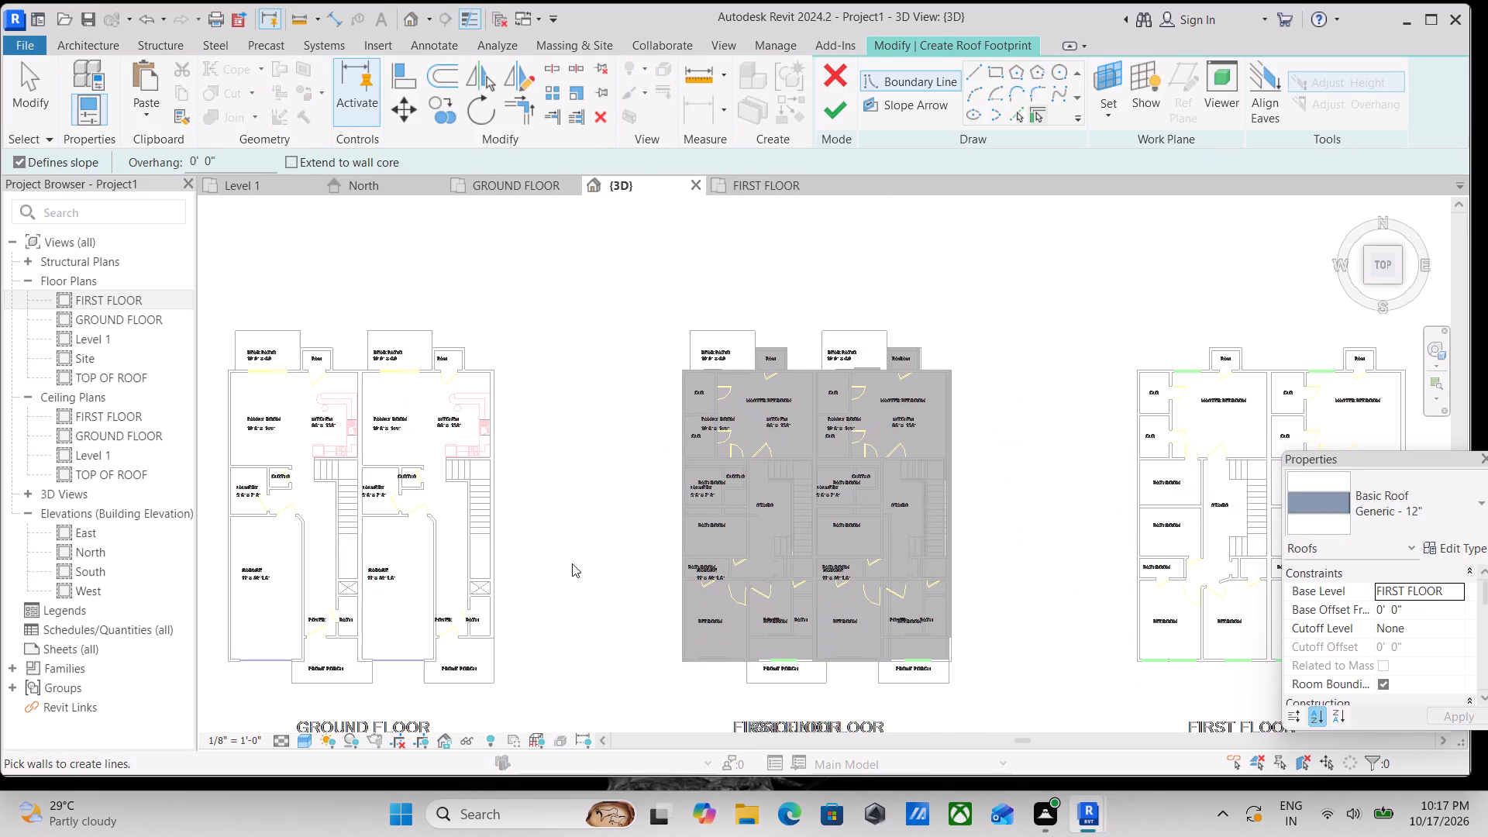
pyautogui.click(304, 742)
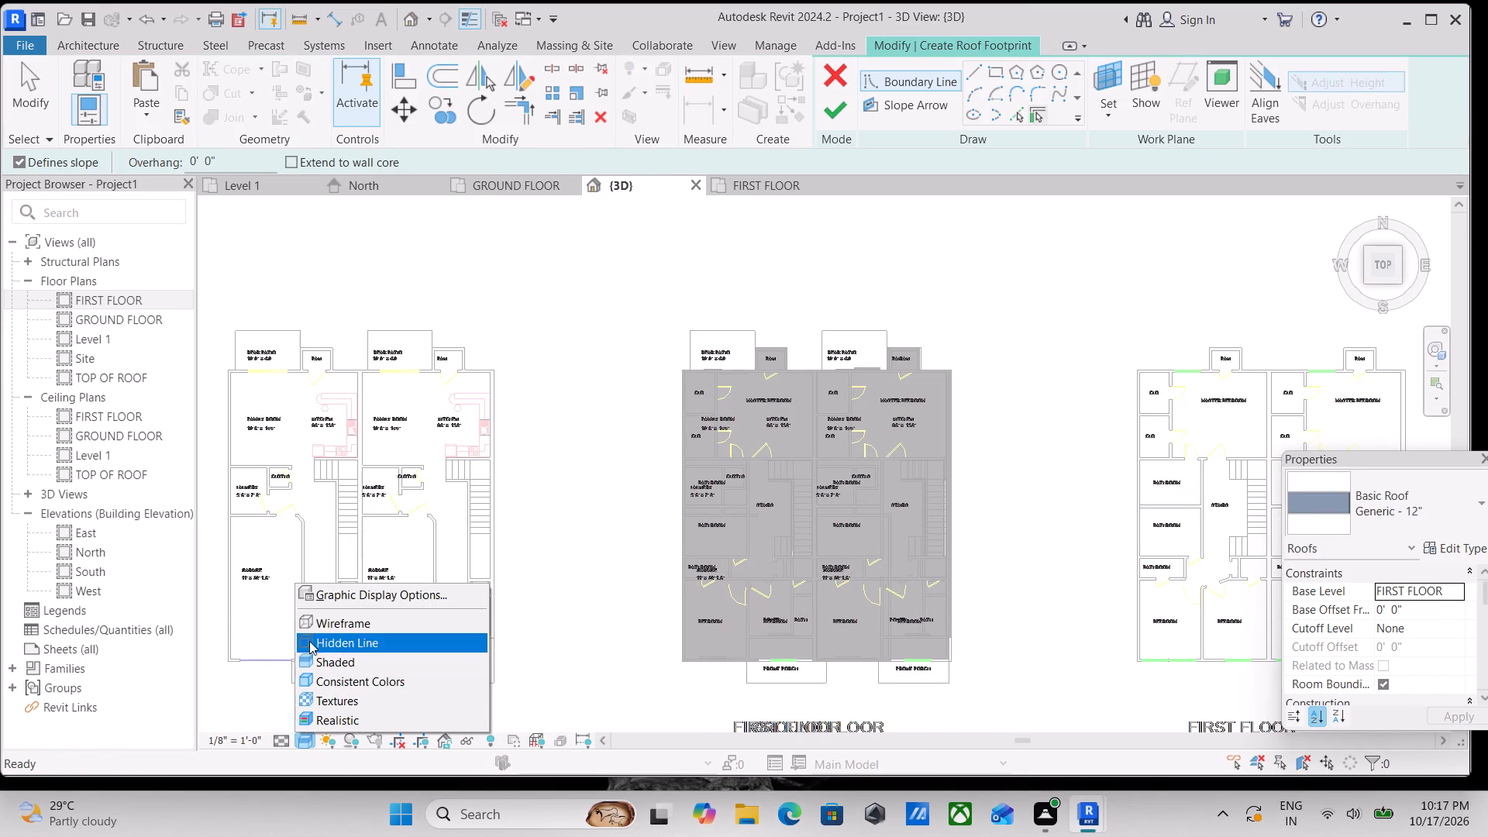
pyautogui.click(312, 625)
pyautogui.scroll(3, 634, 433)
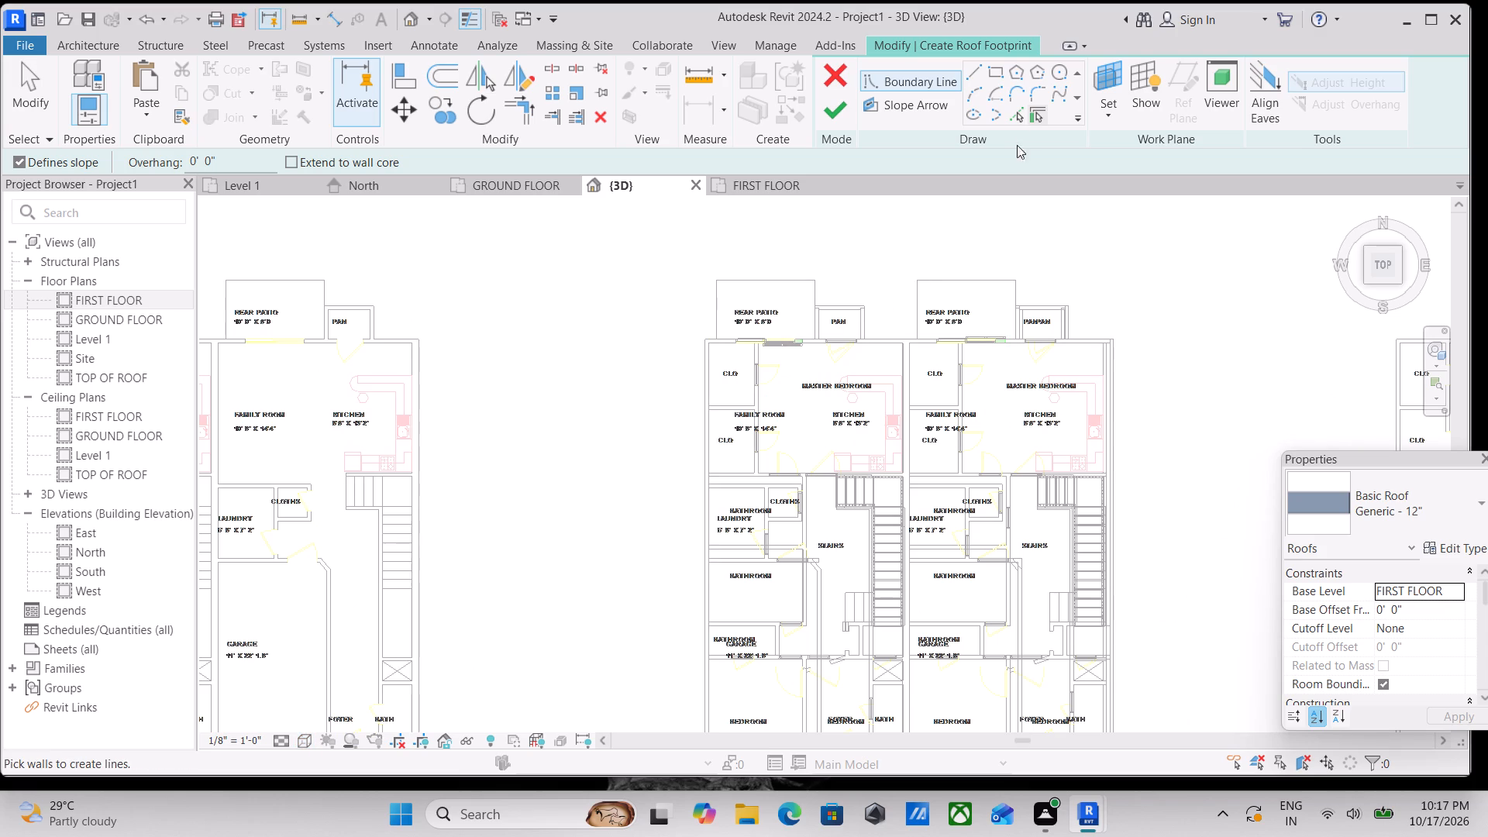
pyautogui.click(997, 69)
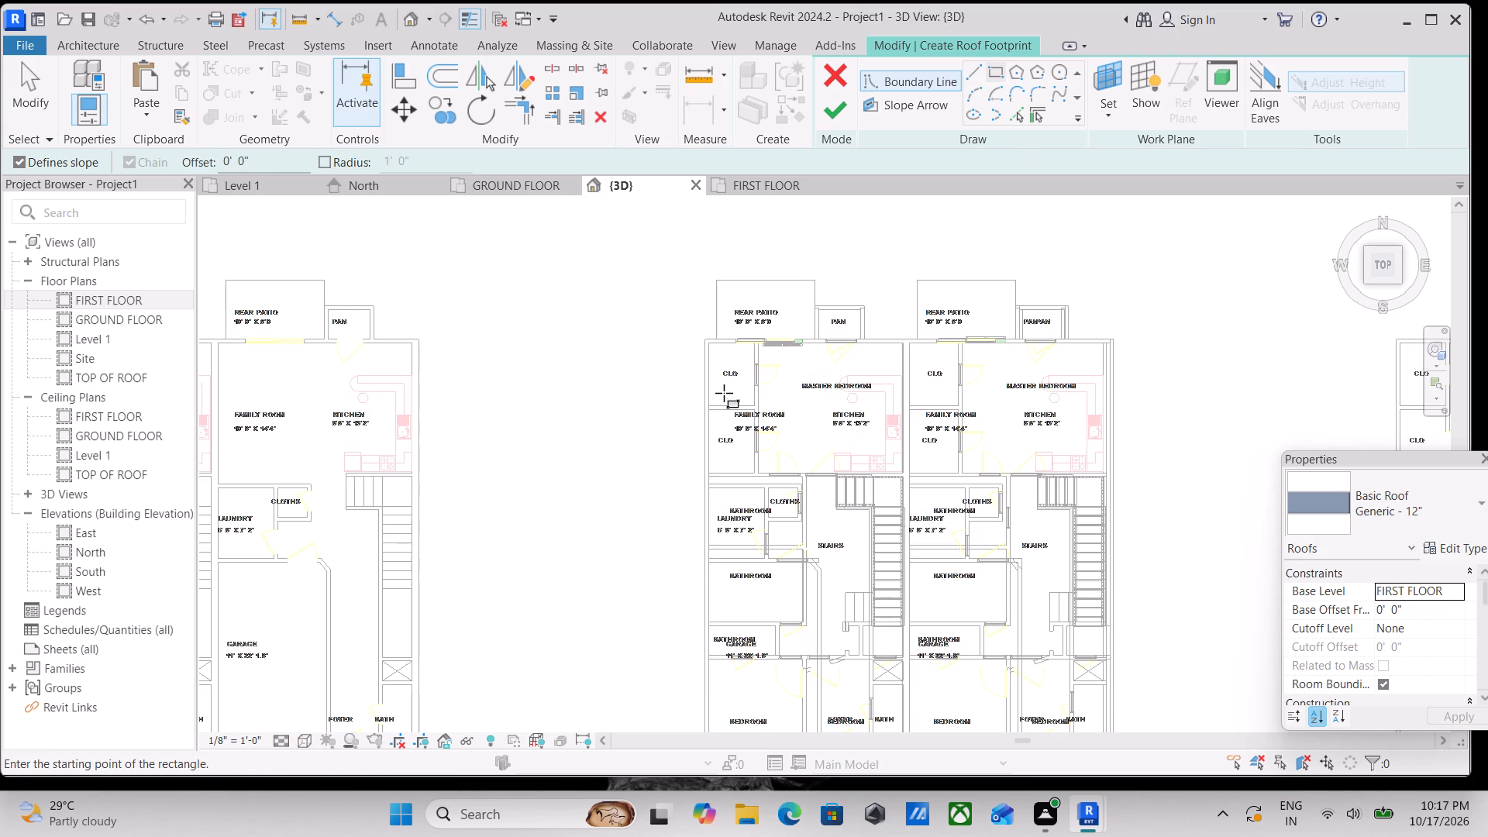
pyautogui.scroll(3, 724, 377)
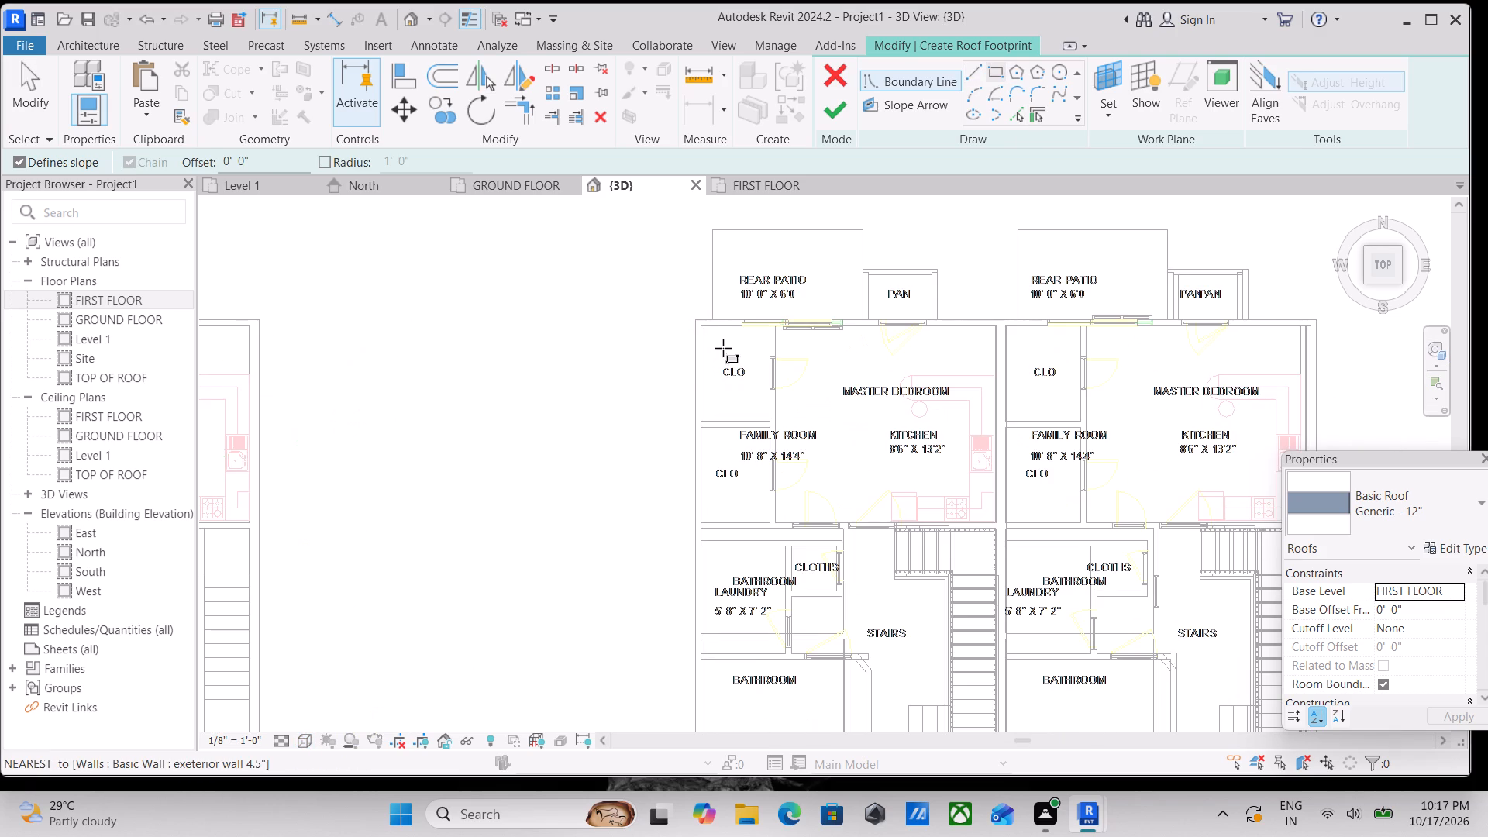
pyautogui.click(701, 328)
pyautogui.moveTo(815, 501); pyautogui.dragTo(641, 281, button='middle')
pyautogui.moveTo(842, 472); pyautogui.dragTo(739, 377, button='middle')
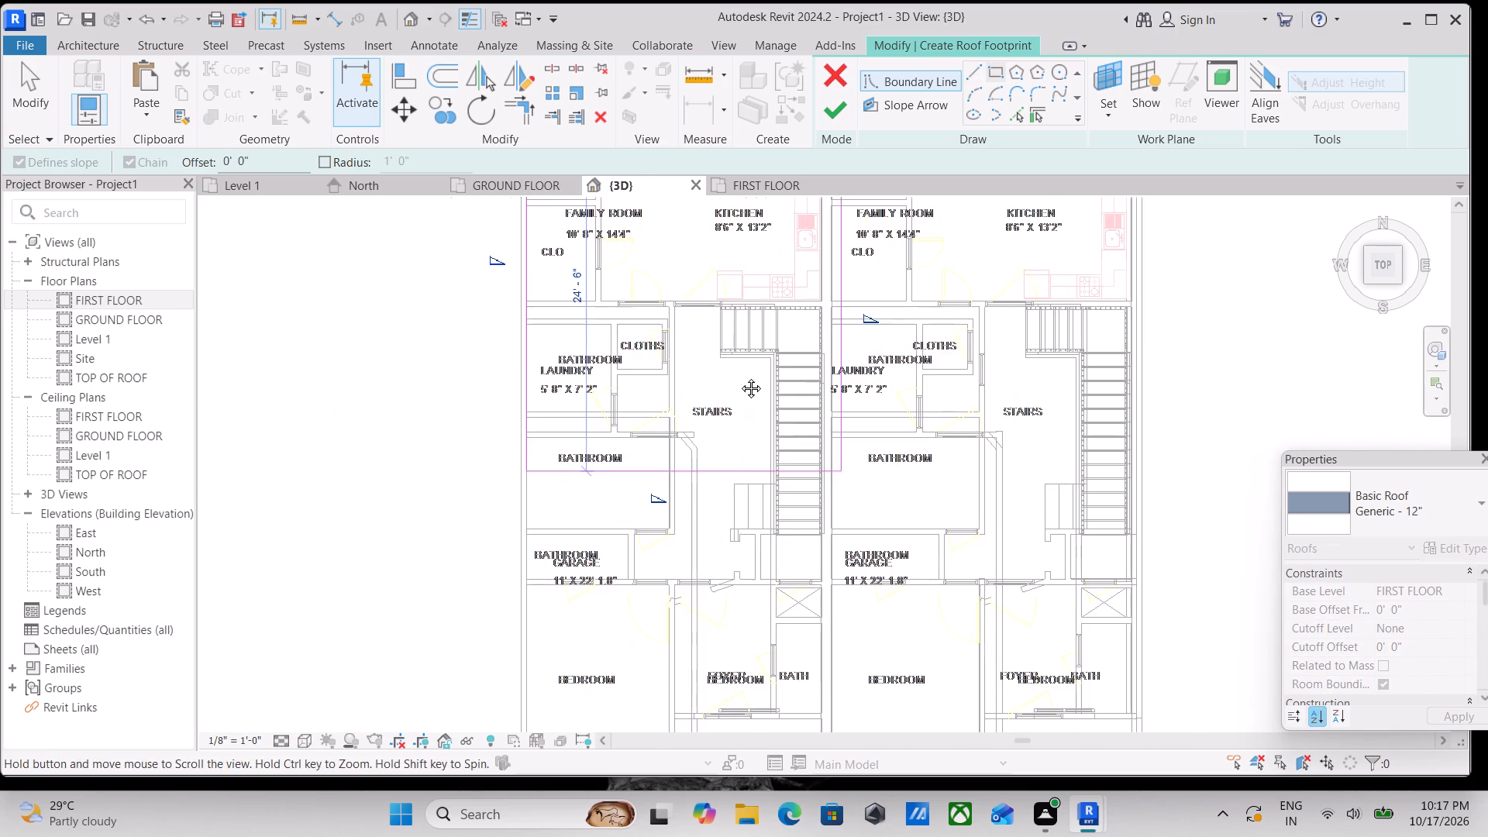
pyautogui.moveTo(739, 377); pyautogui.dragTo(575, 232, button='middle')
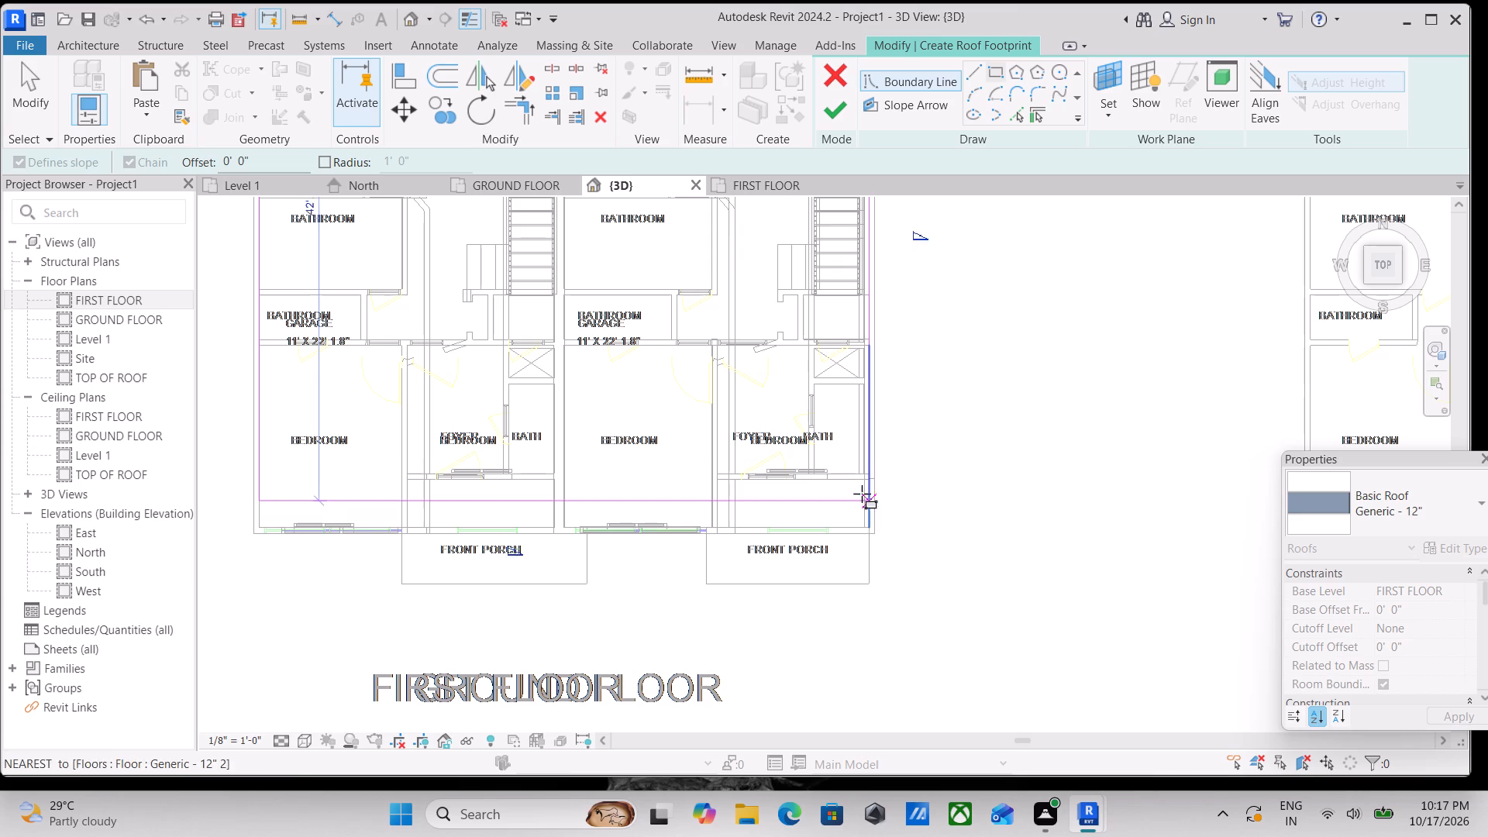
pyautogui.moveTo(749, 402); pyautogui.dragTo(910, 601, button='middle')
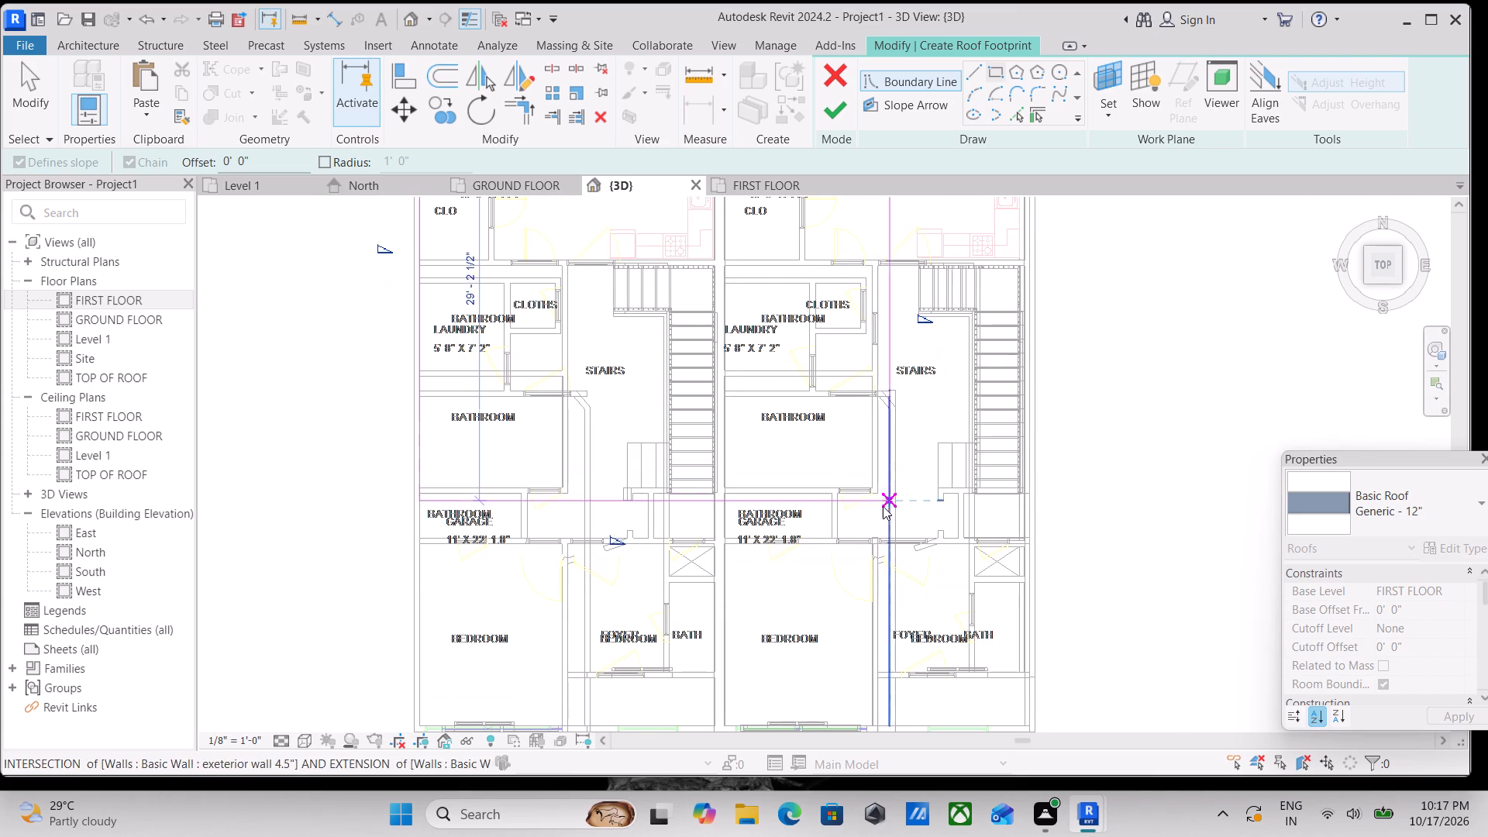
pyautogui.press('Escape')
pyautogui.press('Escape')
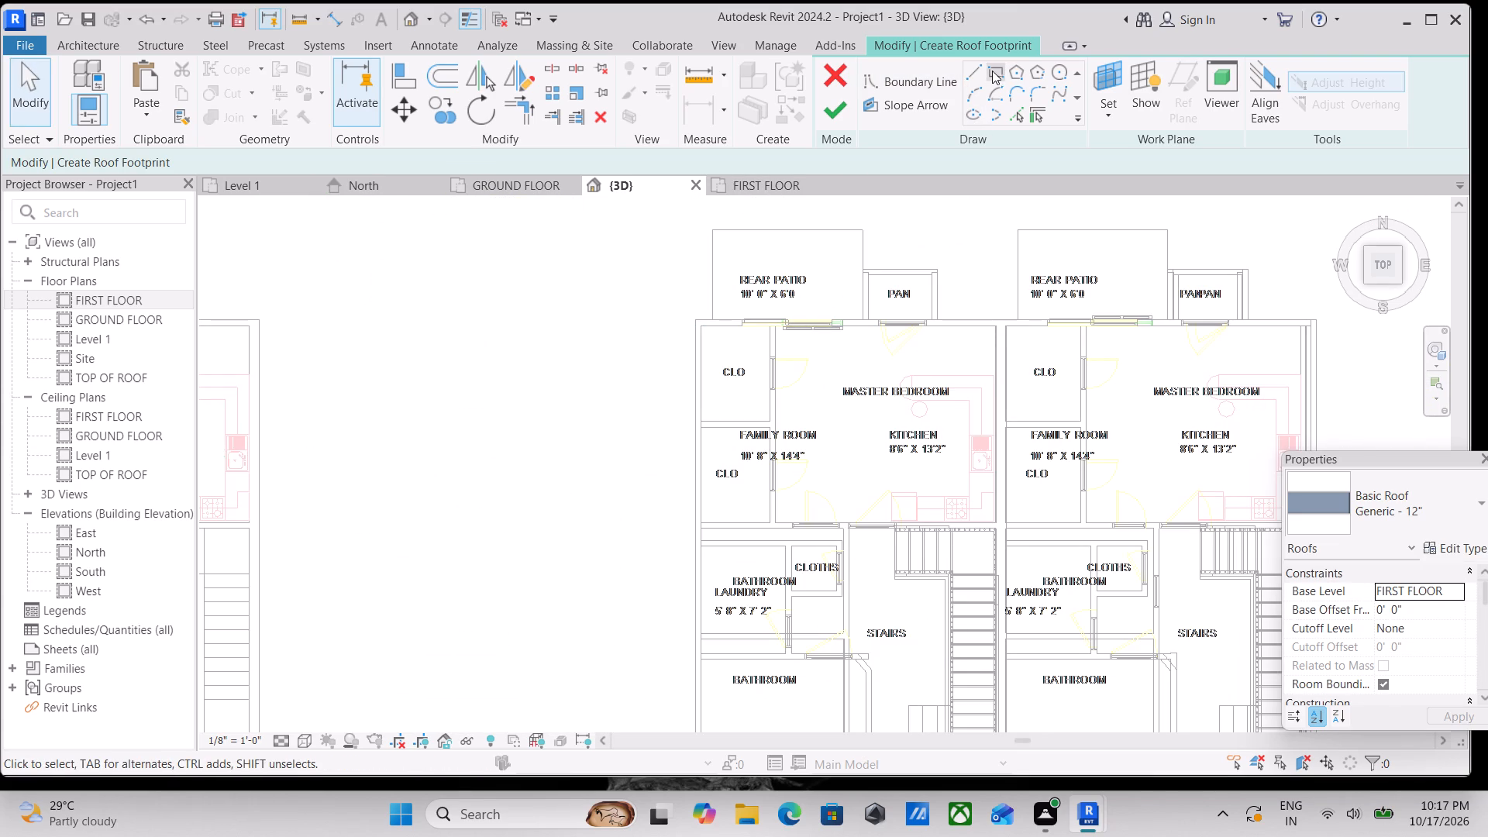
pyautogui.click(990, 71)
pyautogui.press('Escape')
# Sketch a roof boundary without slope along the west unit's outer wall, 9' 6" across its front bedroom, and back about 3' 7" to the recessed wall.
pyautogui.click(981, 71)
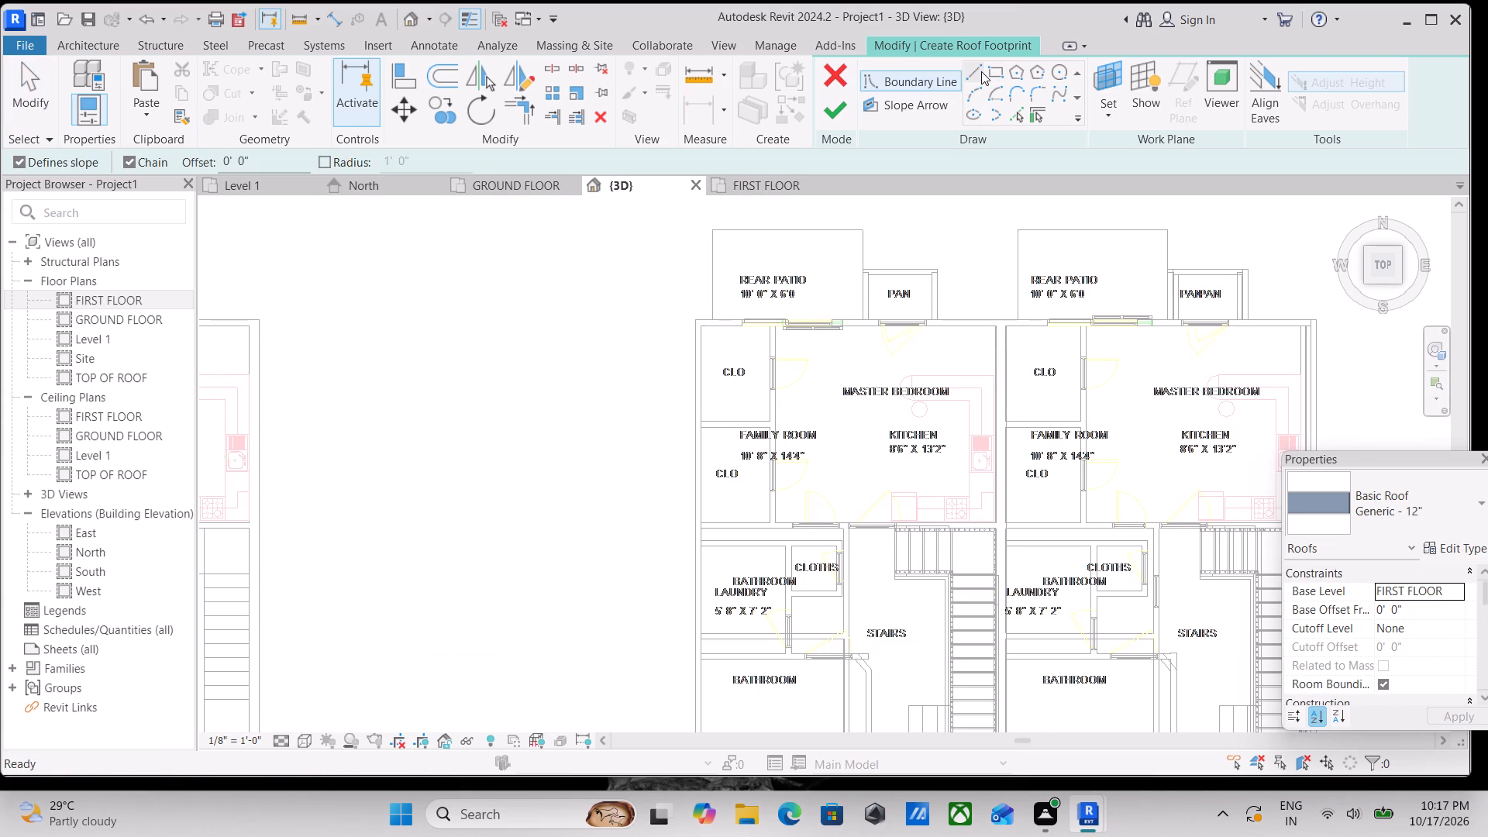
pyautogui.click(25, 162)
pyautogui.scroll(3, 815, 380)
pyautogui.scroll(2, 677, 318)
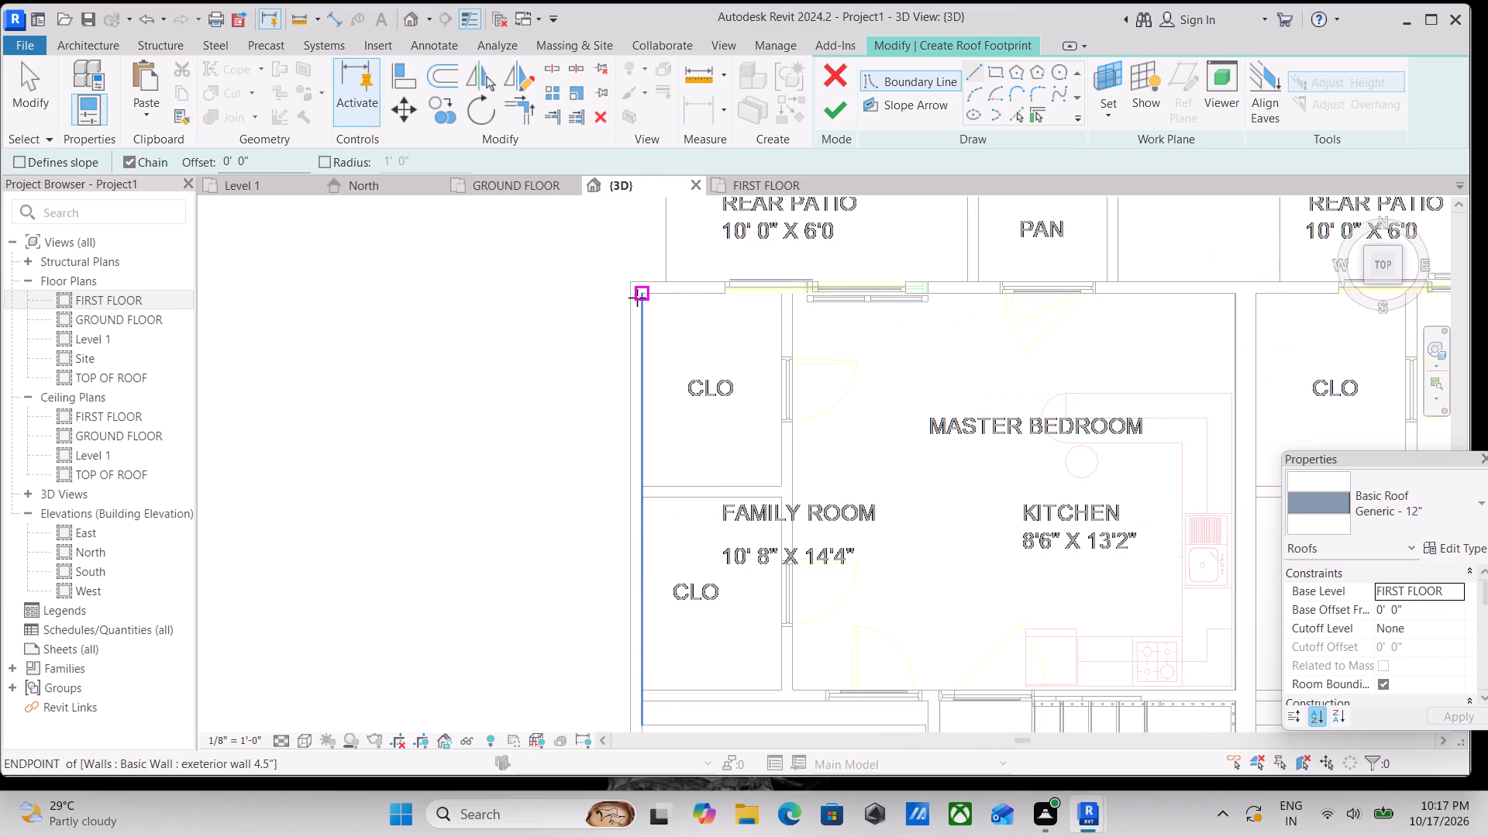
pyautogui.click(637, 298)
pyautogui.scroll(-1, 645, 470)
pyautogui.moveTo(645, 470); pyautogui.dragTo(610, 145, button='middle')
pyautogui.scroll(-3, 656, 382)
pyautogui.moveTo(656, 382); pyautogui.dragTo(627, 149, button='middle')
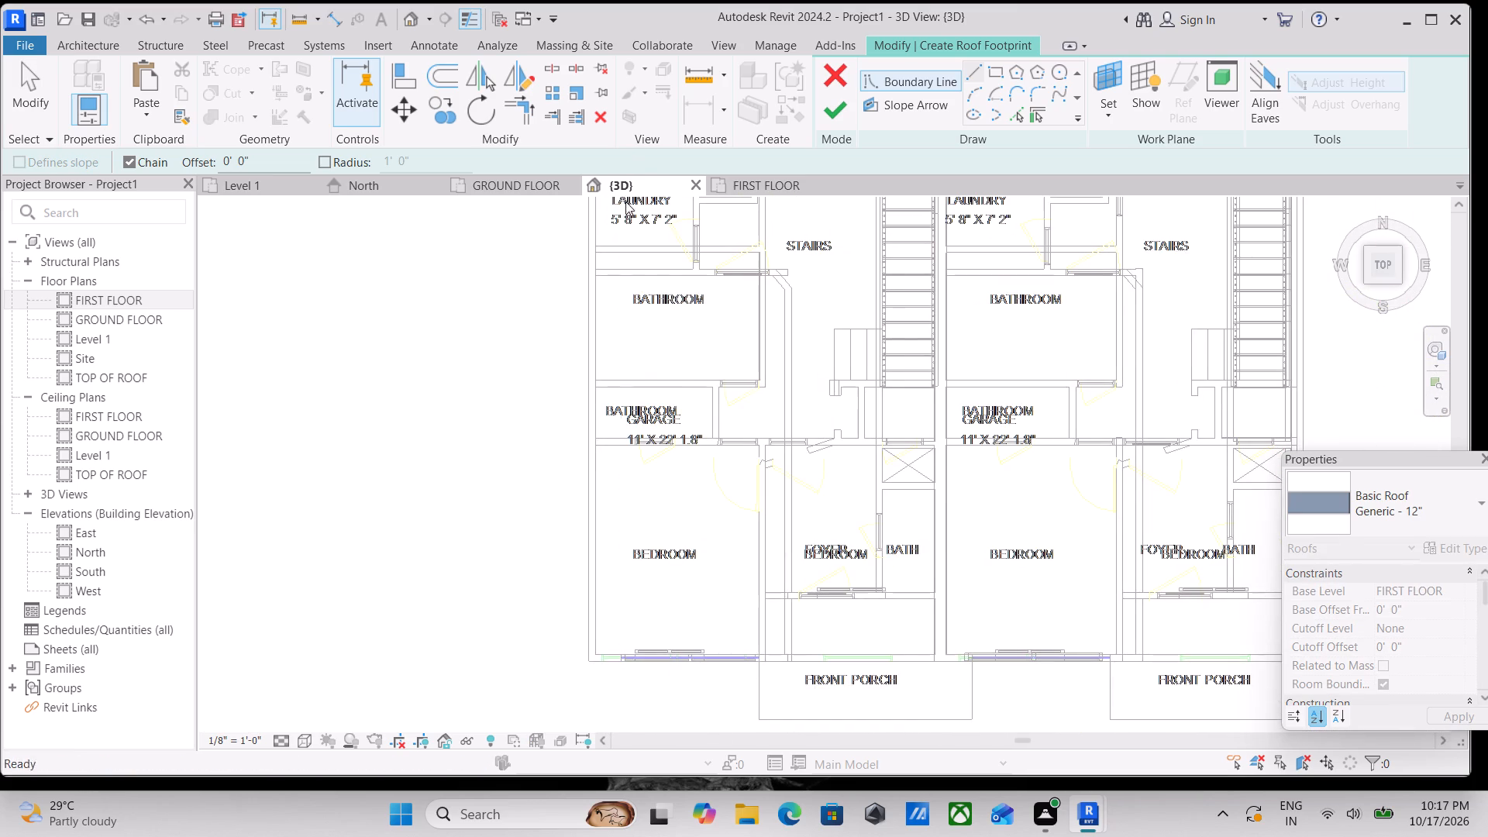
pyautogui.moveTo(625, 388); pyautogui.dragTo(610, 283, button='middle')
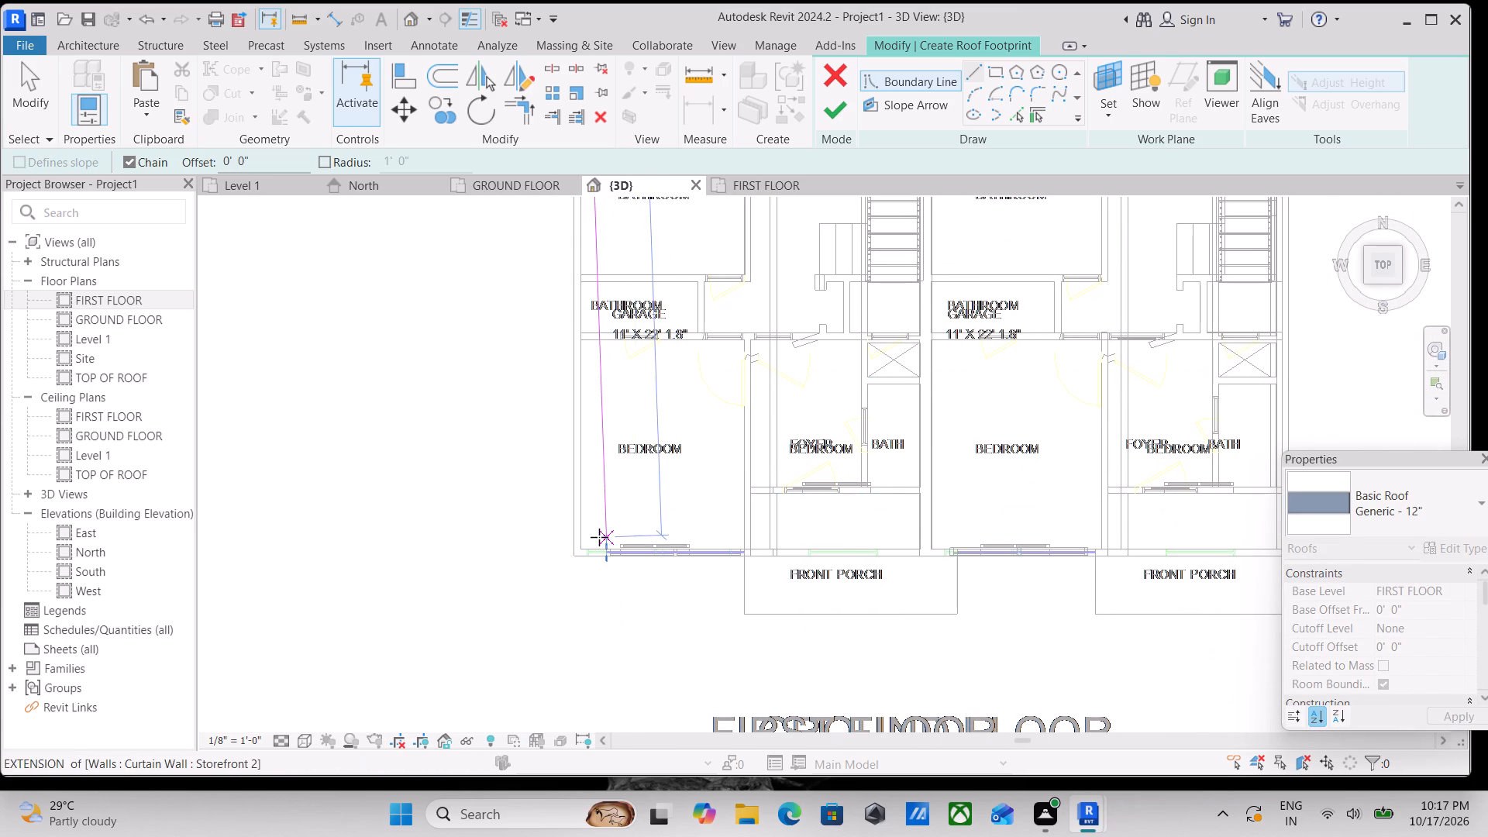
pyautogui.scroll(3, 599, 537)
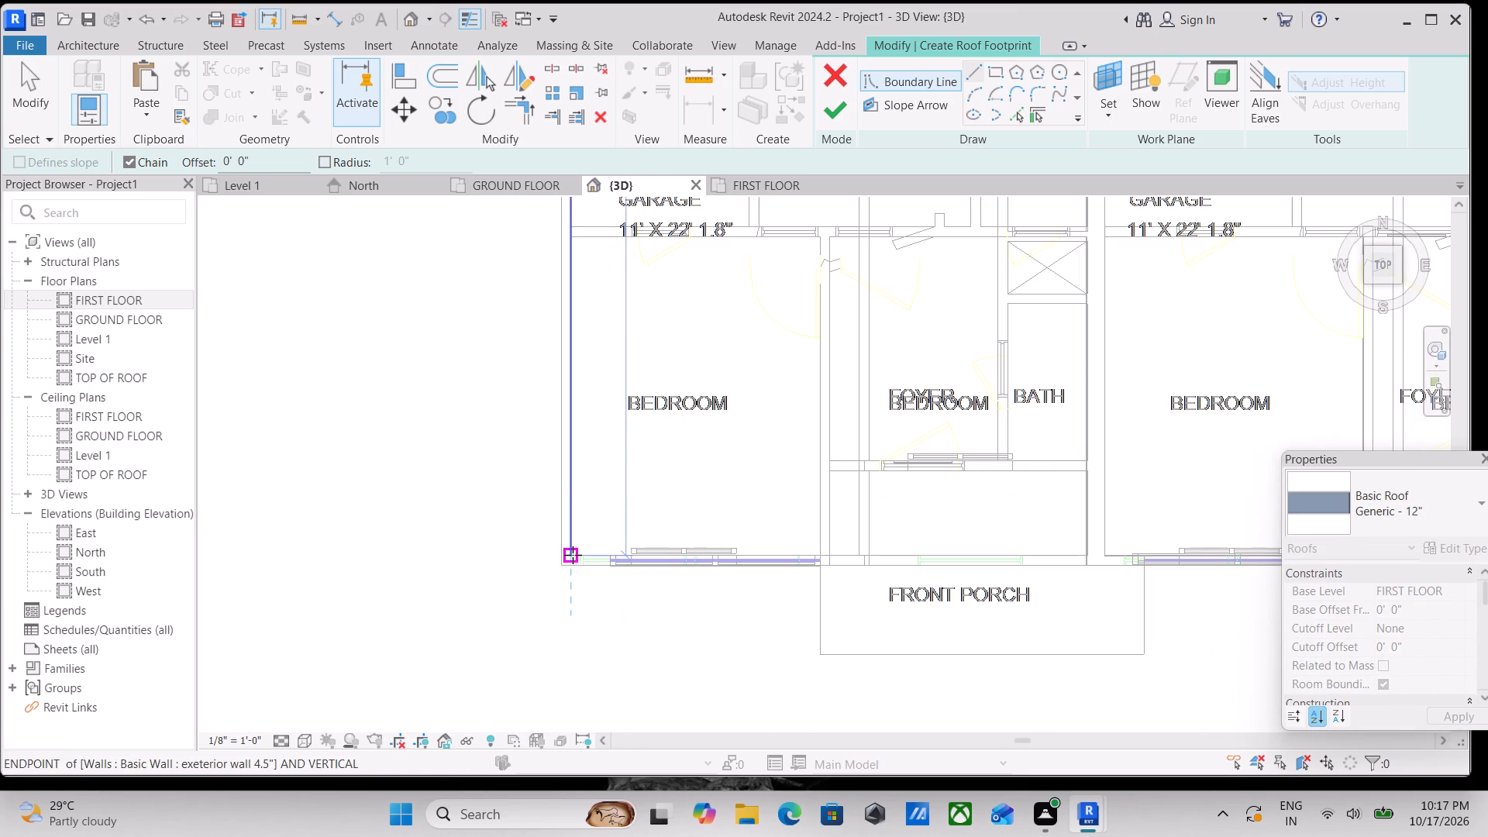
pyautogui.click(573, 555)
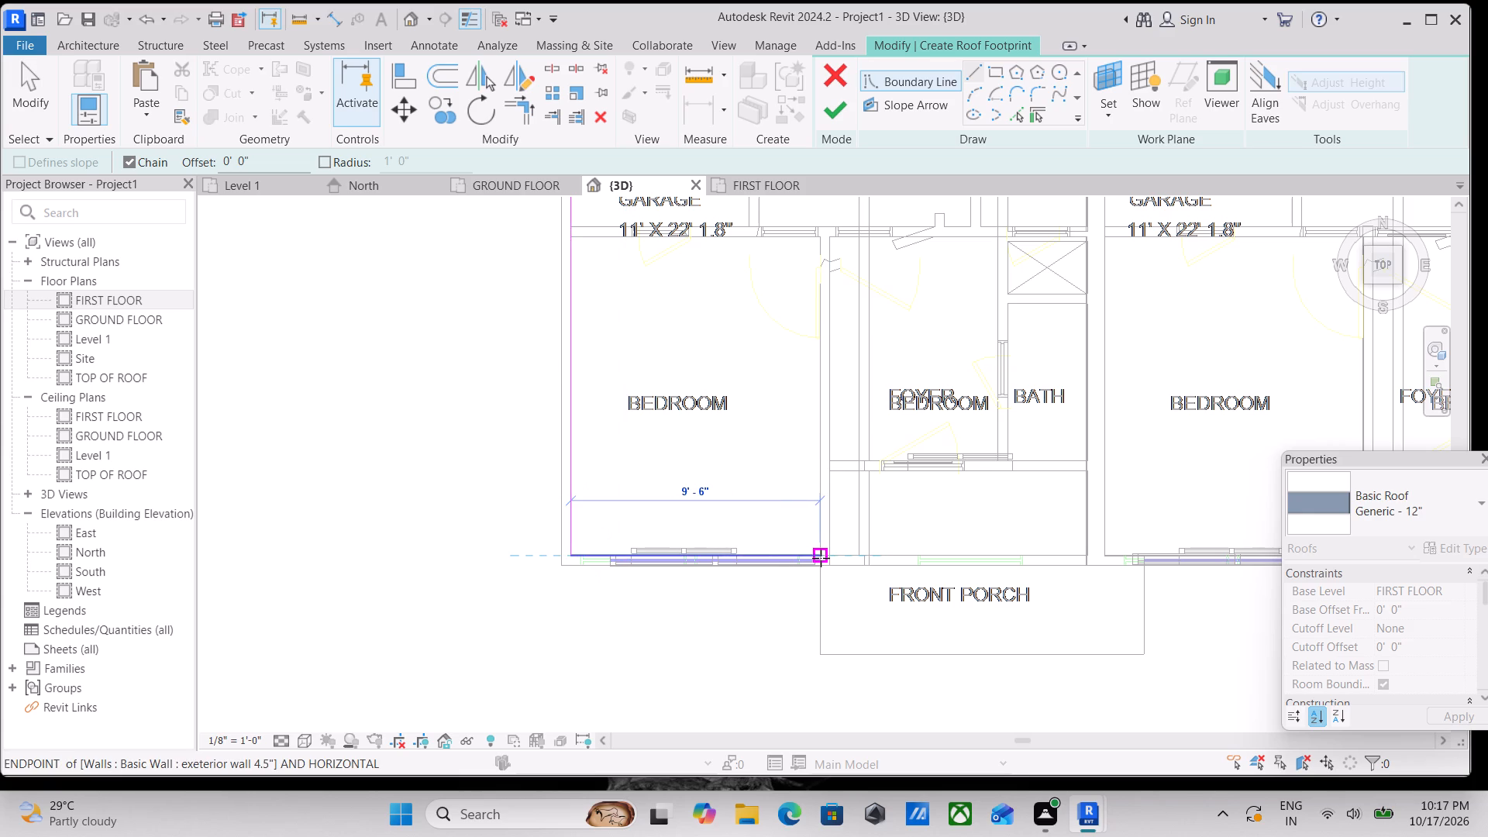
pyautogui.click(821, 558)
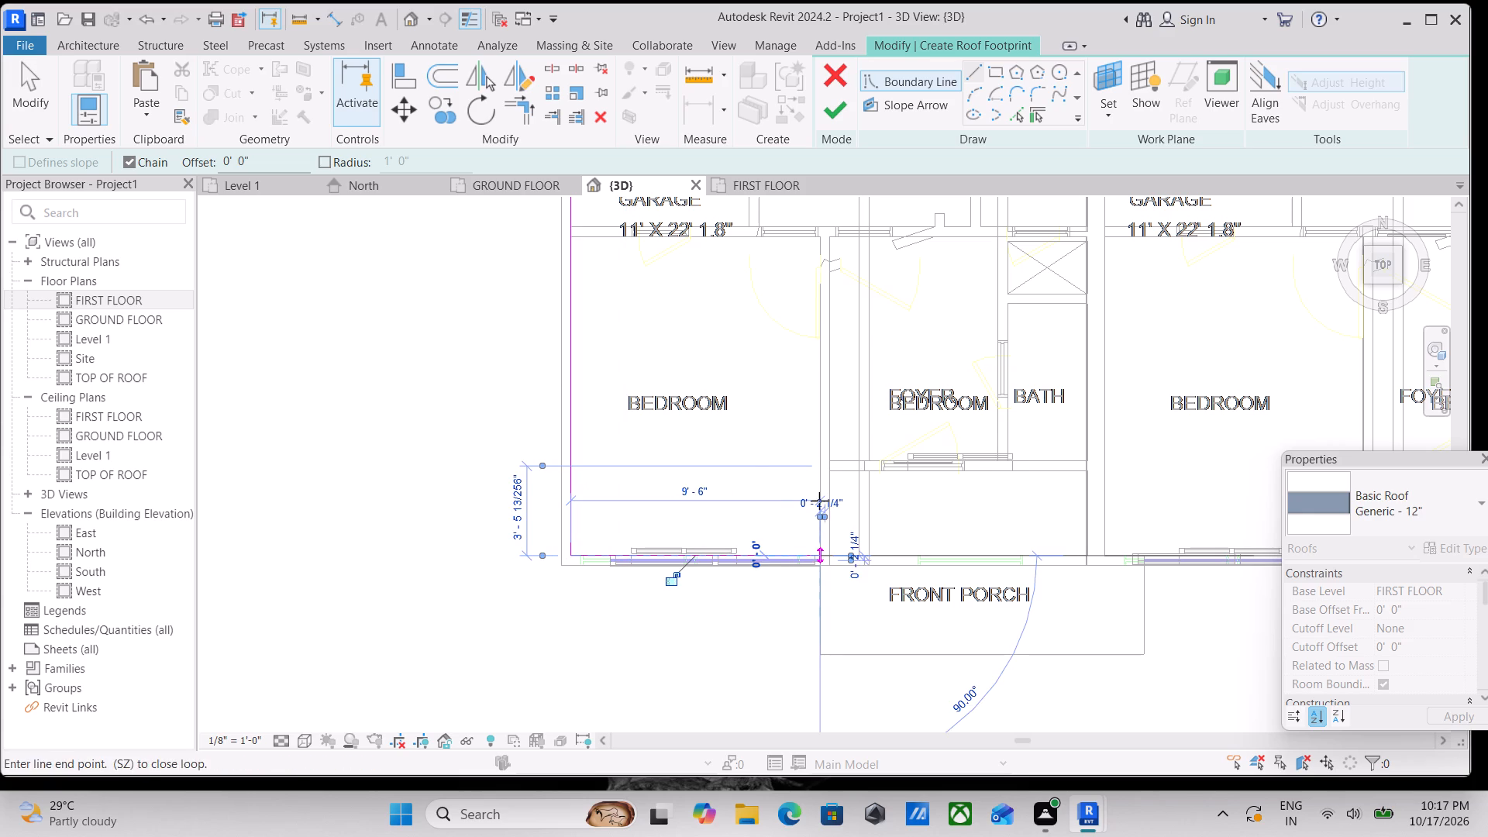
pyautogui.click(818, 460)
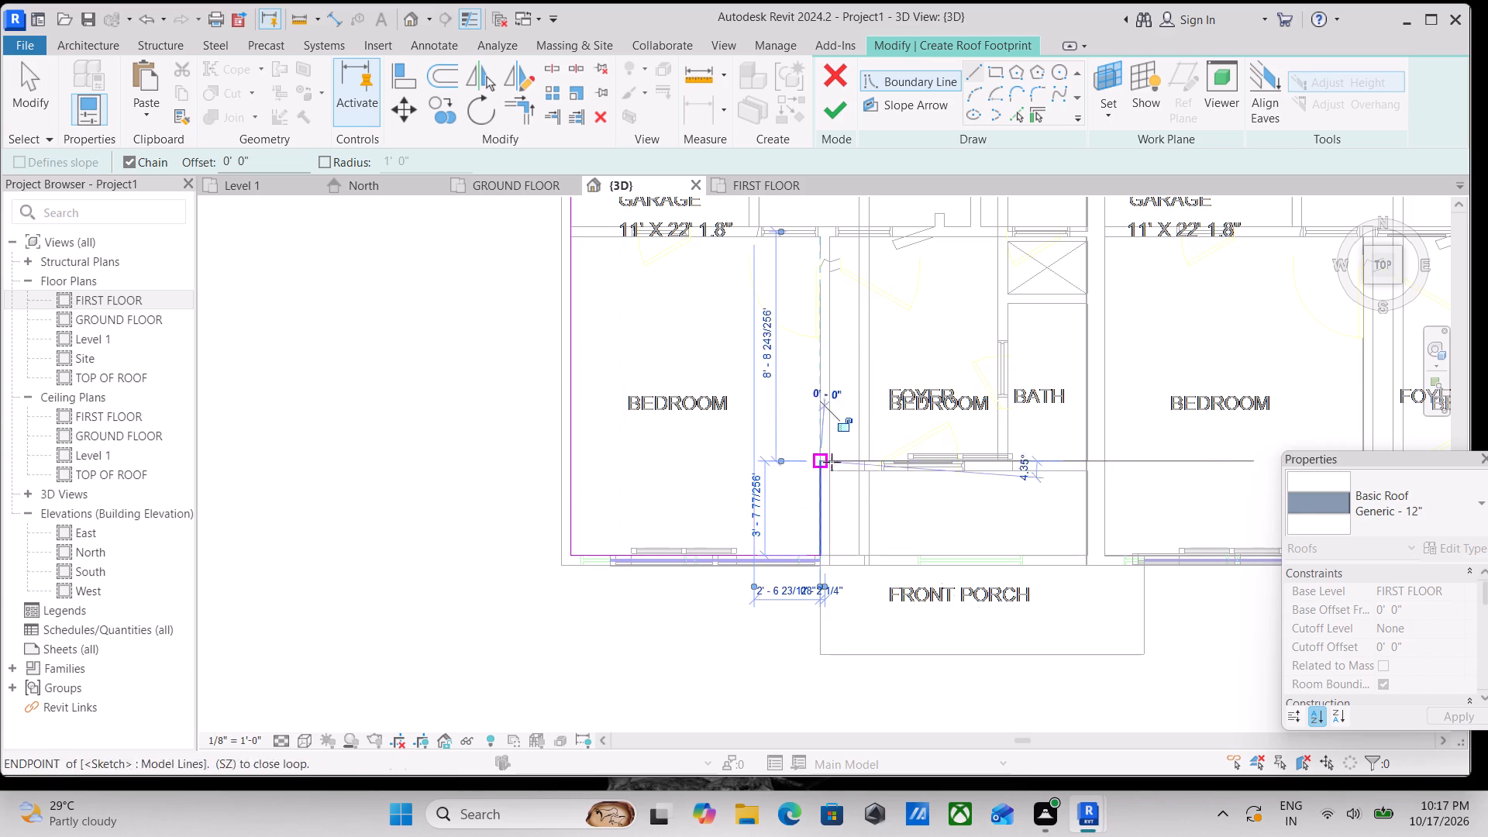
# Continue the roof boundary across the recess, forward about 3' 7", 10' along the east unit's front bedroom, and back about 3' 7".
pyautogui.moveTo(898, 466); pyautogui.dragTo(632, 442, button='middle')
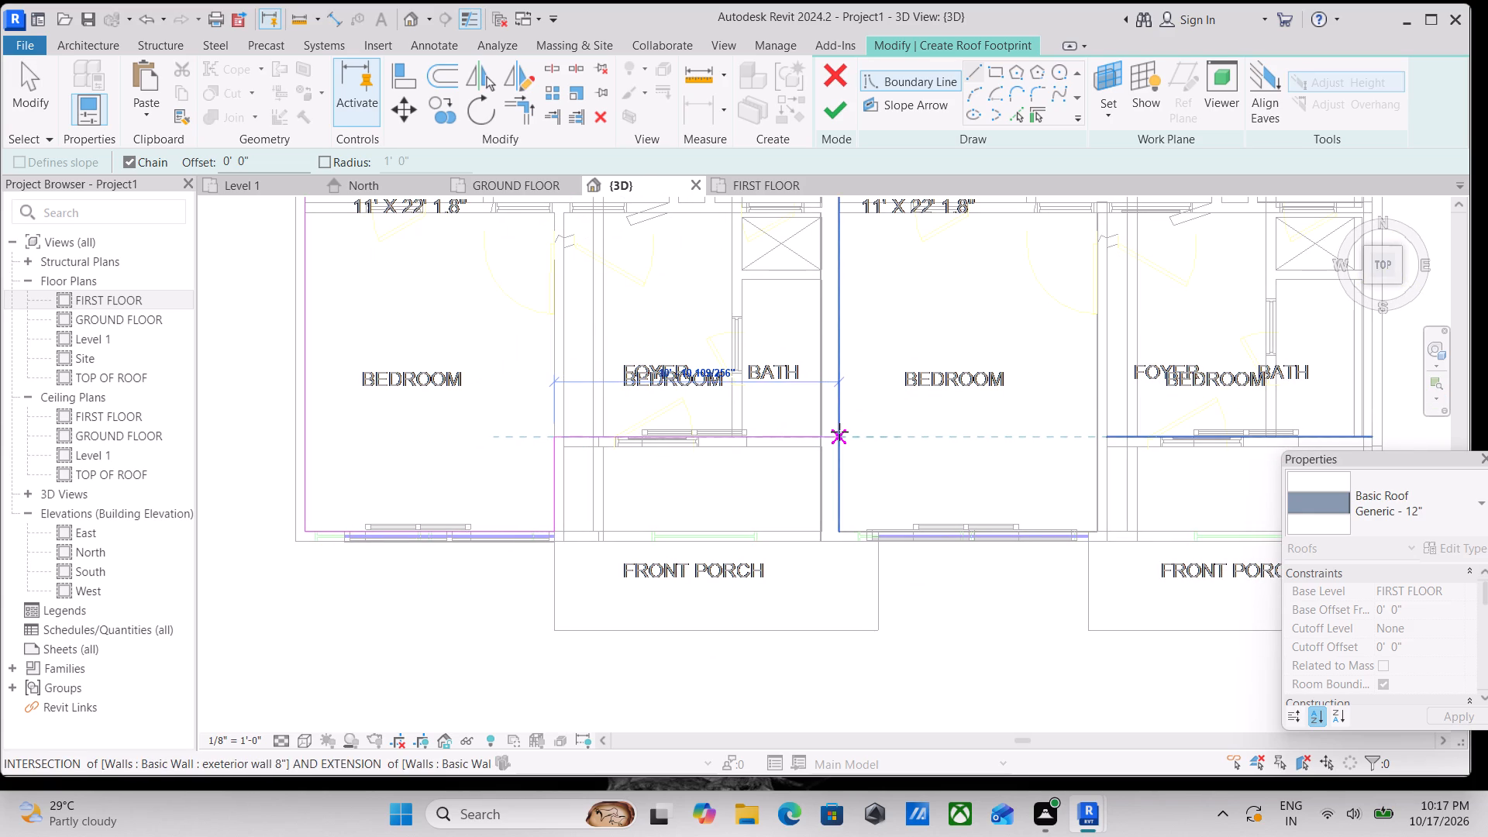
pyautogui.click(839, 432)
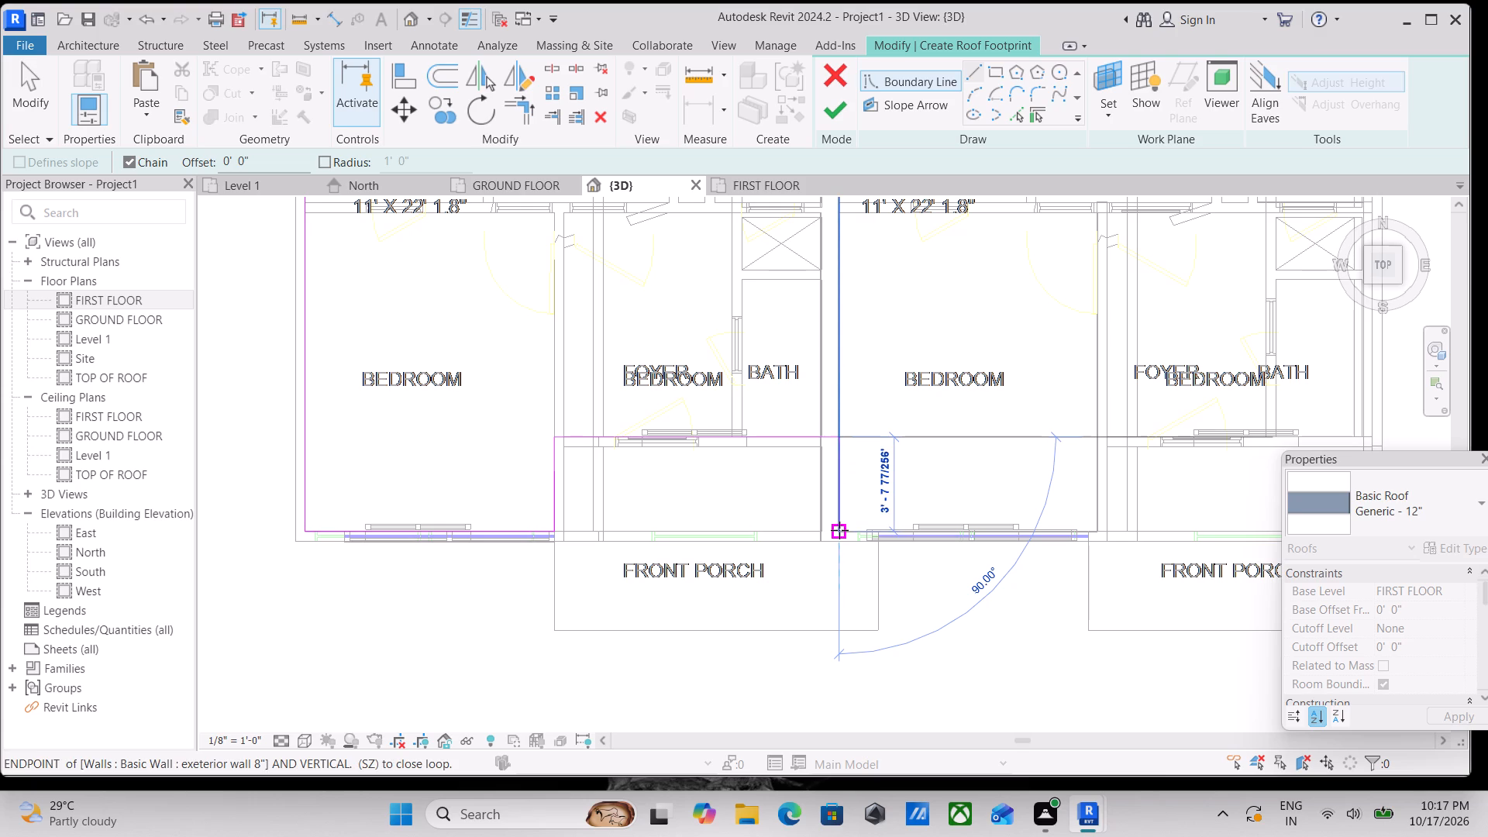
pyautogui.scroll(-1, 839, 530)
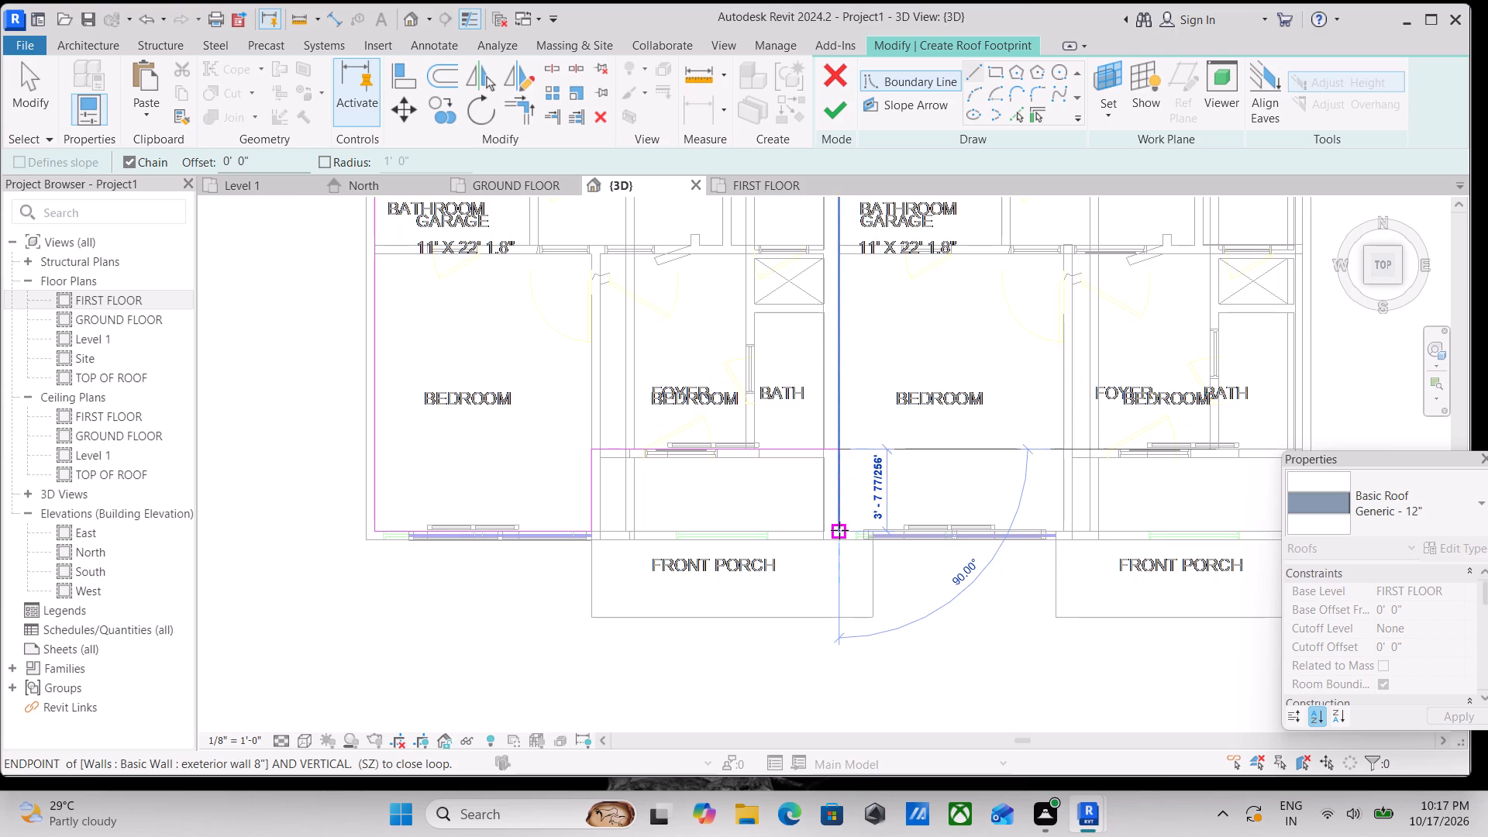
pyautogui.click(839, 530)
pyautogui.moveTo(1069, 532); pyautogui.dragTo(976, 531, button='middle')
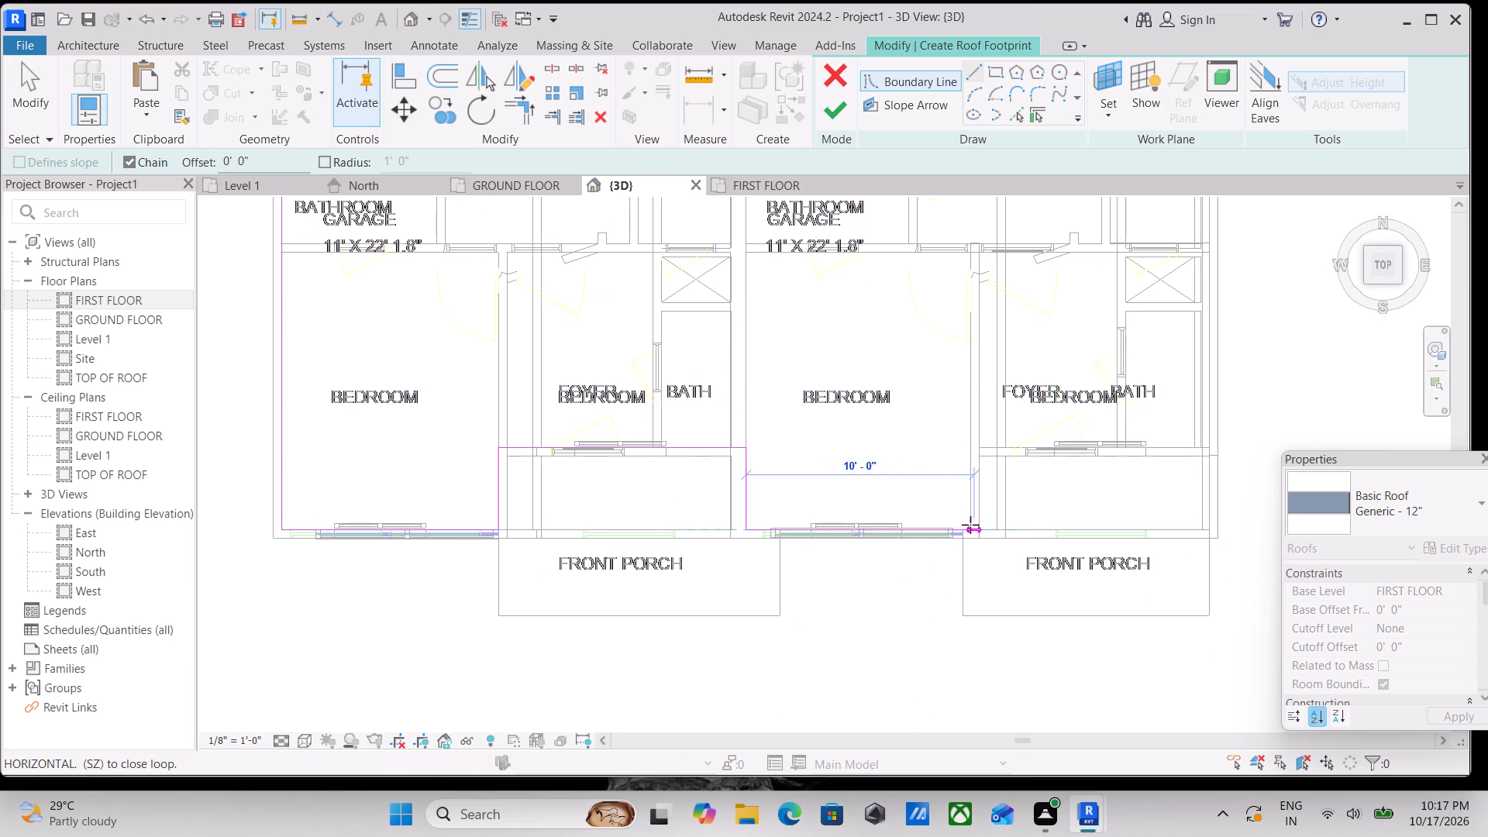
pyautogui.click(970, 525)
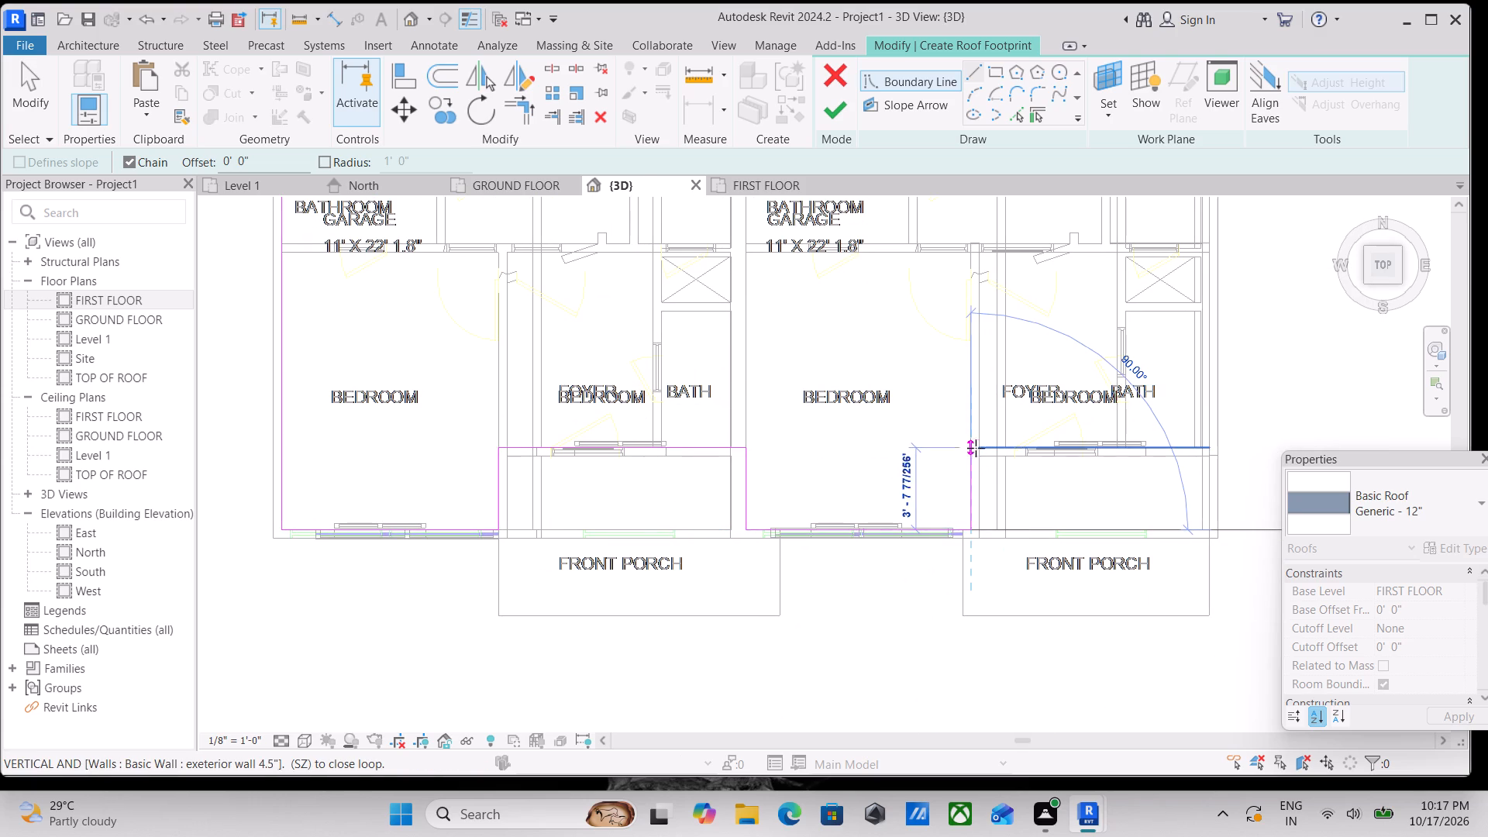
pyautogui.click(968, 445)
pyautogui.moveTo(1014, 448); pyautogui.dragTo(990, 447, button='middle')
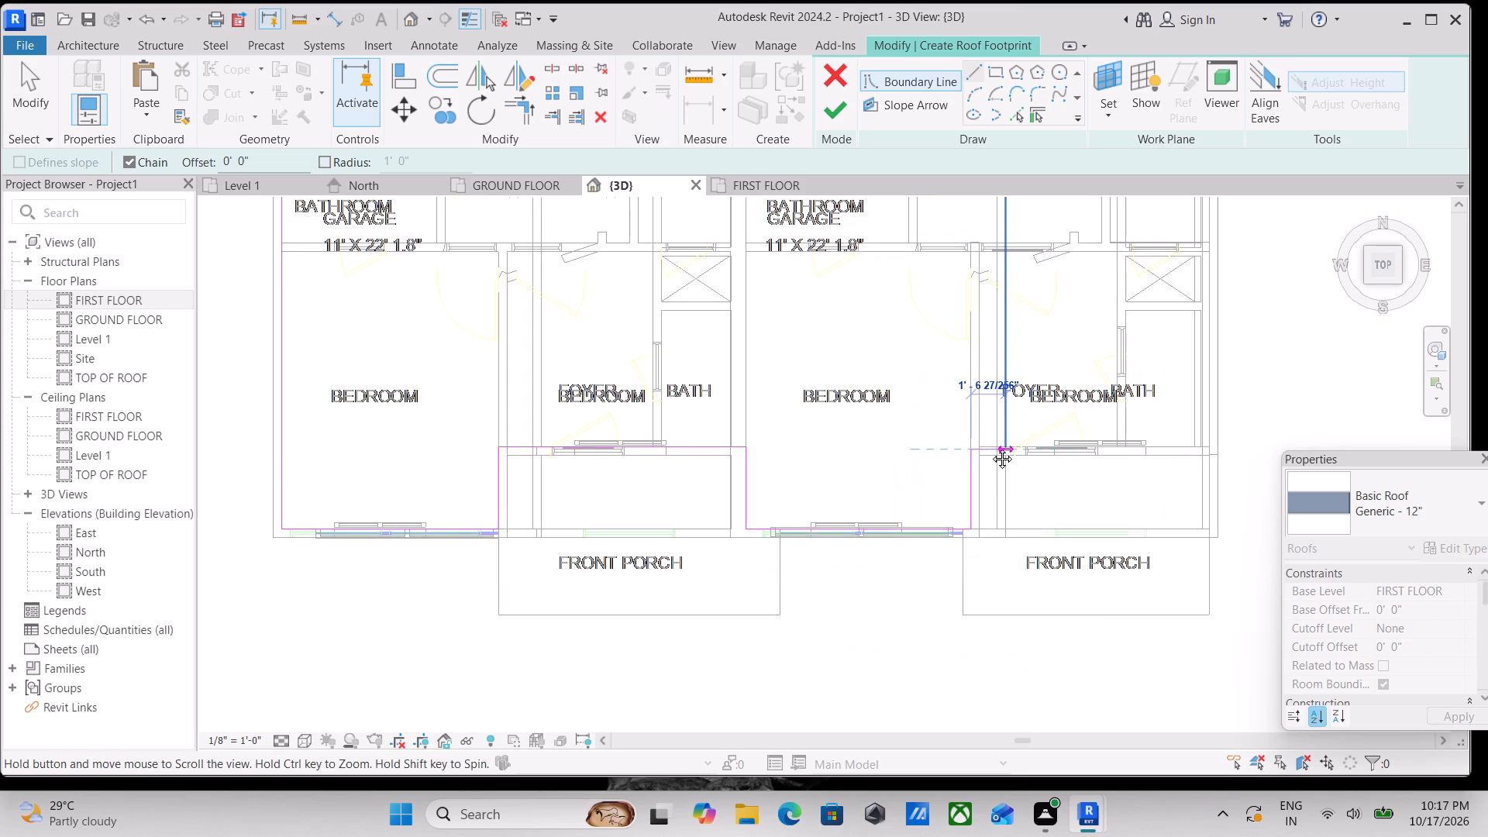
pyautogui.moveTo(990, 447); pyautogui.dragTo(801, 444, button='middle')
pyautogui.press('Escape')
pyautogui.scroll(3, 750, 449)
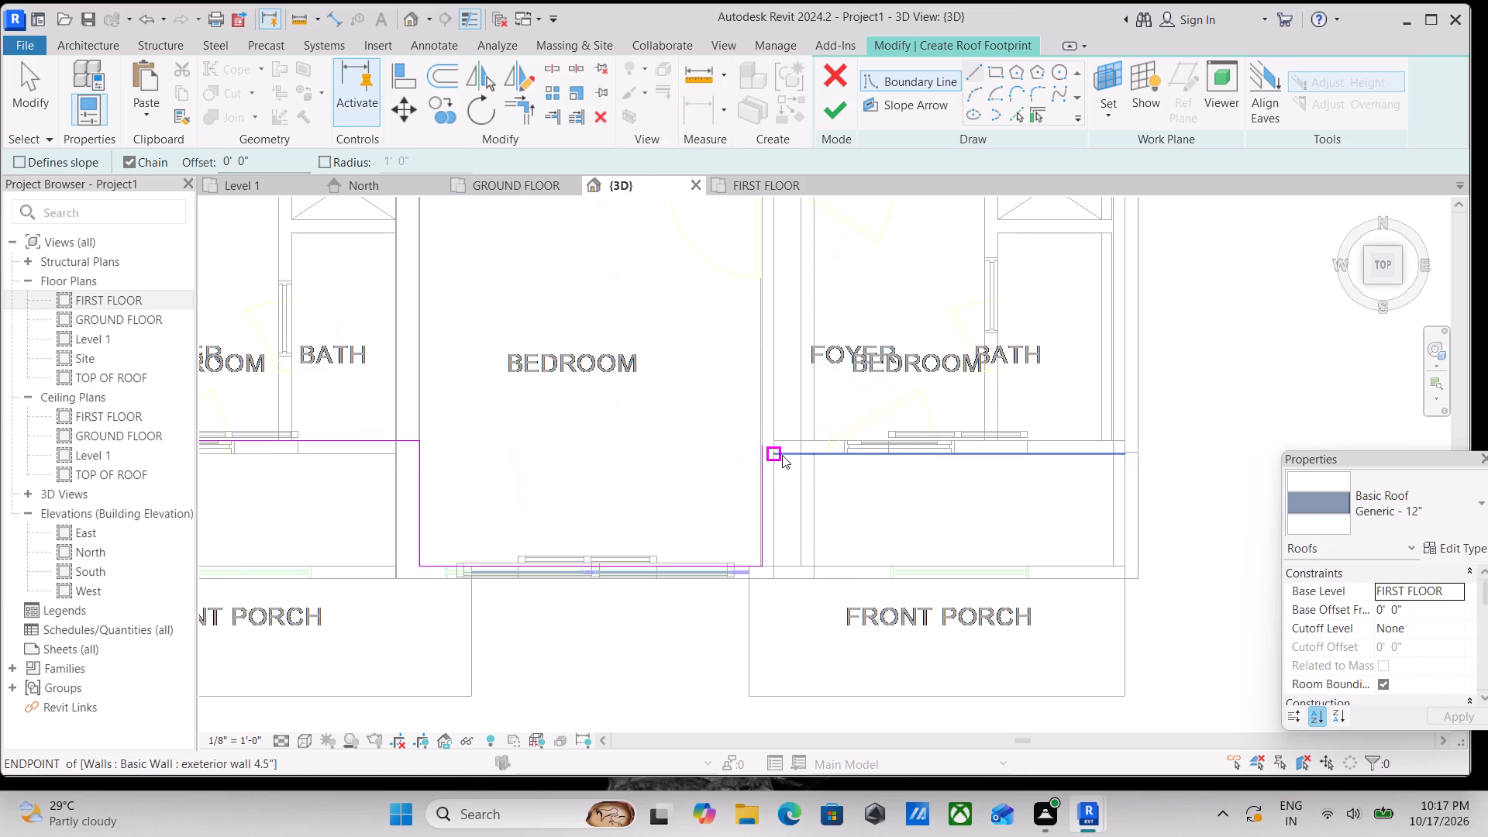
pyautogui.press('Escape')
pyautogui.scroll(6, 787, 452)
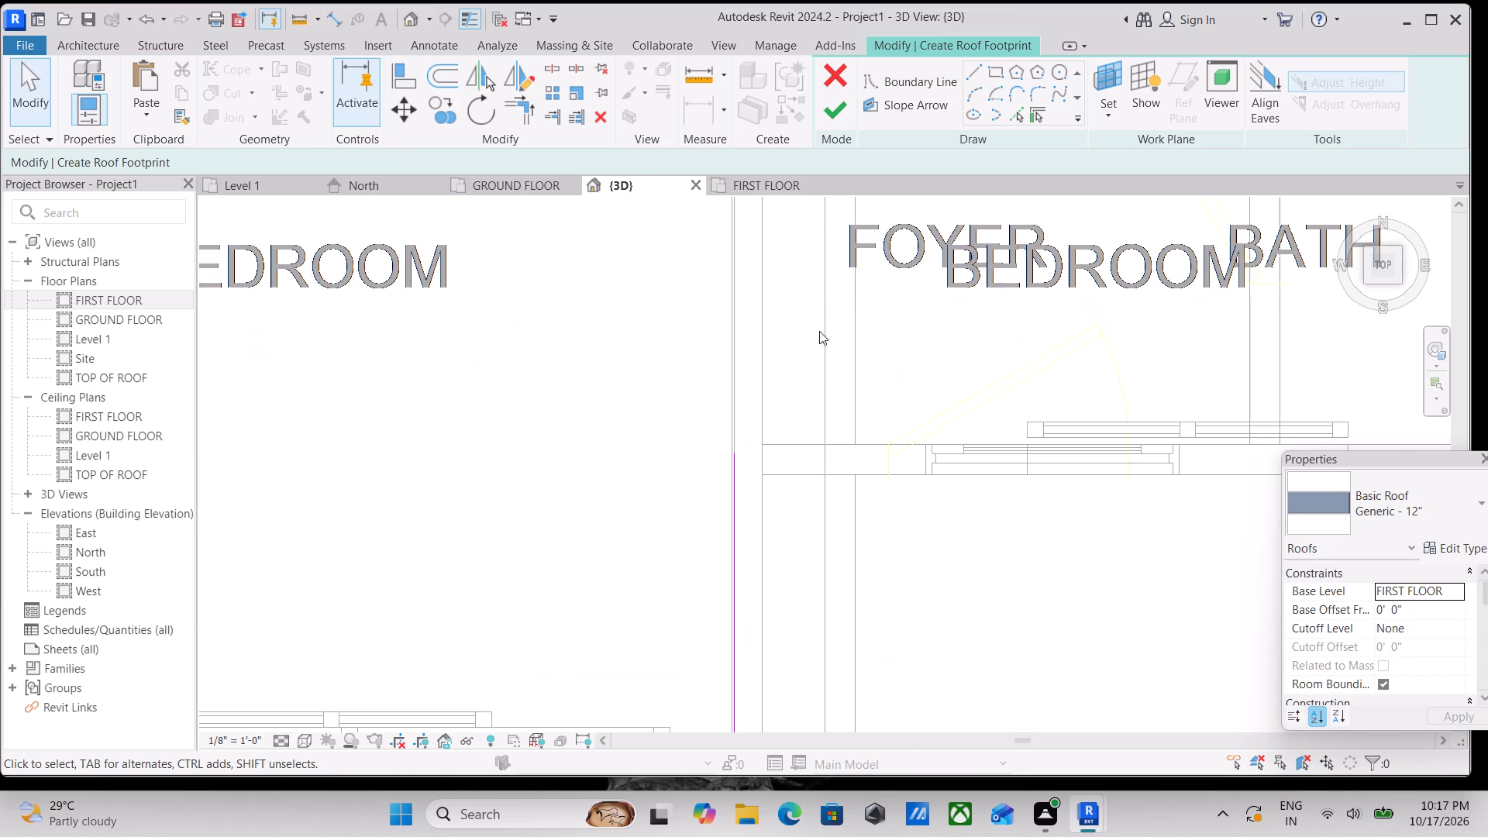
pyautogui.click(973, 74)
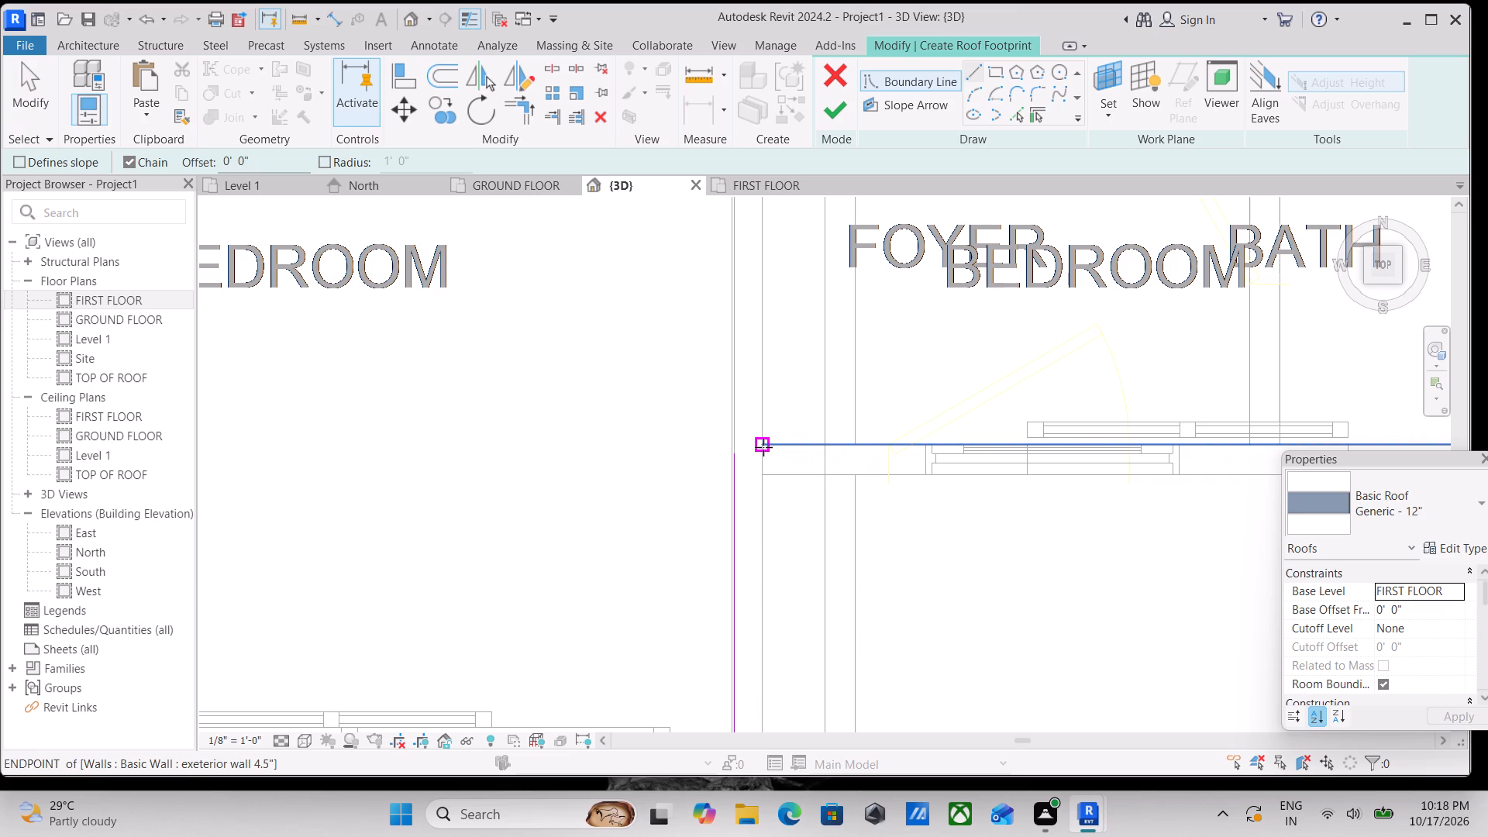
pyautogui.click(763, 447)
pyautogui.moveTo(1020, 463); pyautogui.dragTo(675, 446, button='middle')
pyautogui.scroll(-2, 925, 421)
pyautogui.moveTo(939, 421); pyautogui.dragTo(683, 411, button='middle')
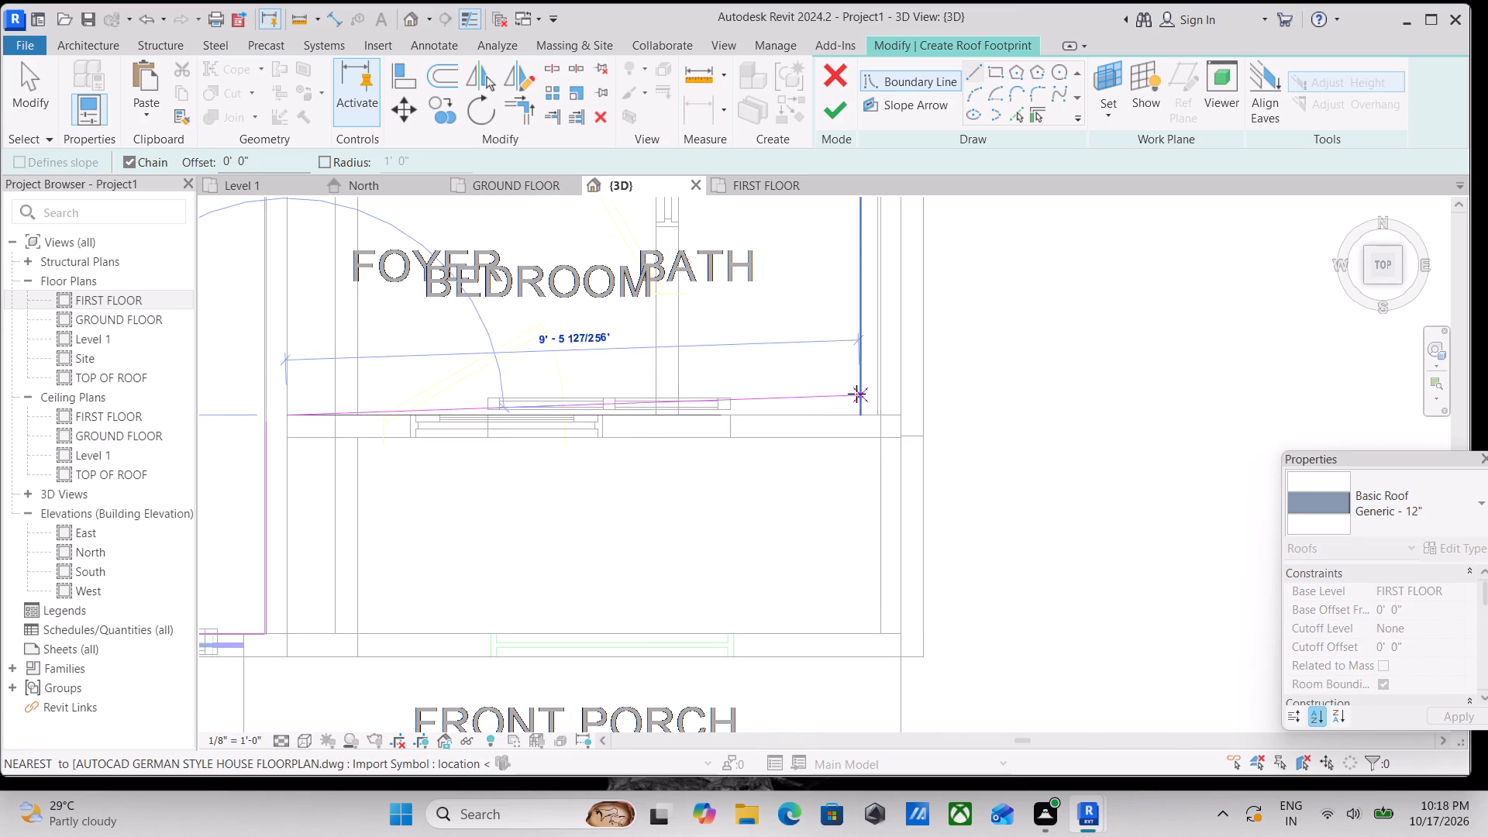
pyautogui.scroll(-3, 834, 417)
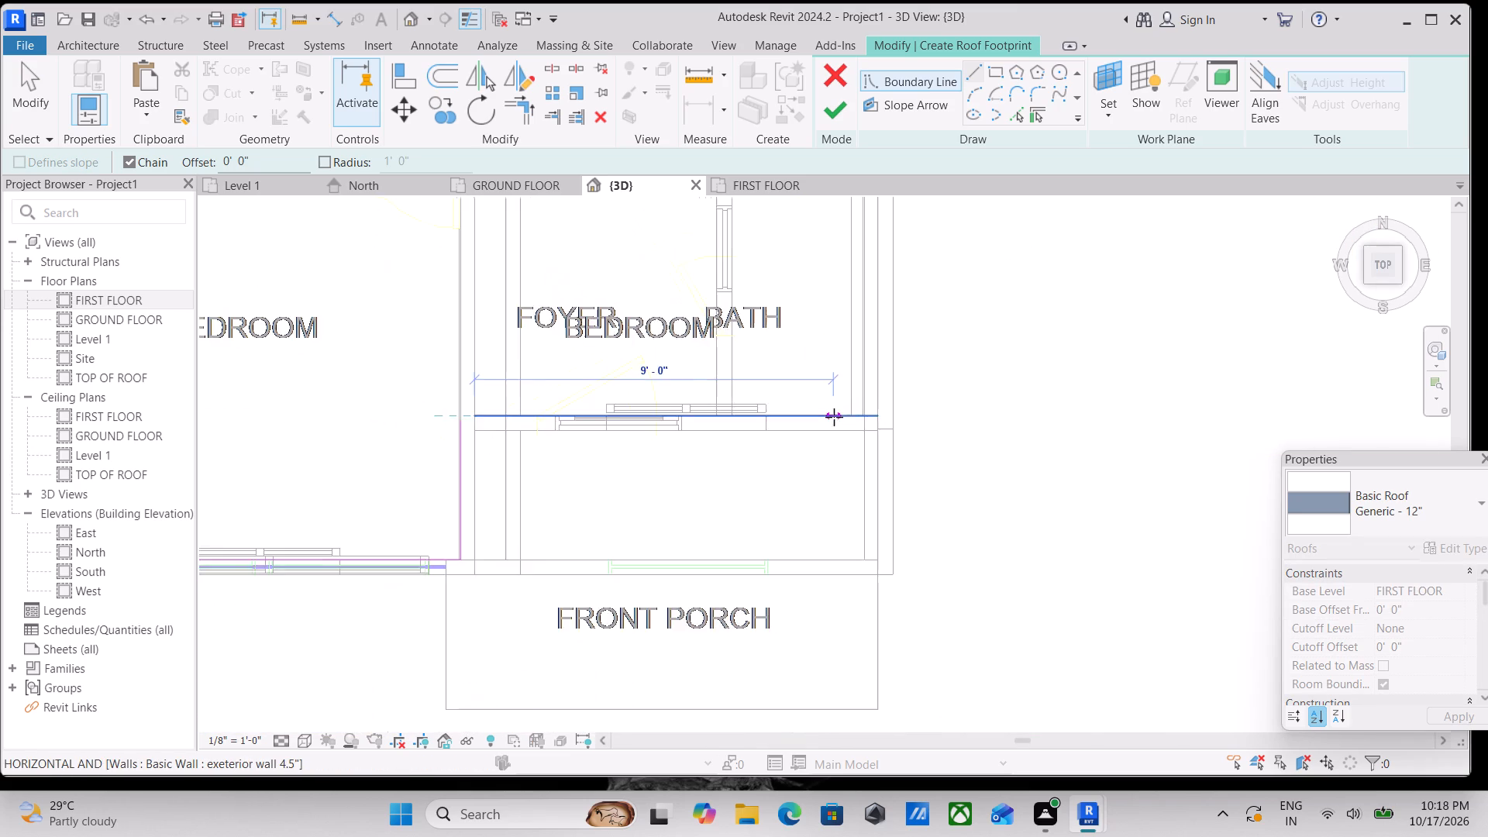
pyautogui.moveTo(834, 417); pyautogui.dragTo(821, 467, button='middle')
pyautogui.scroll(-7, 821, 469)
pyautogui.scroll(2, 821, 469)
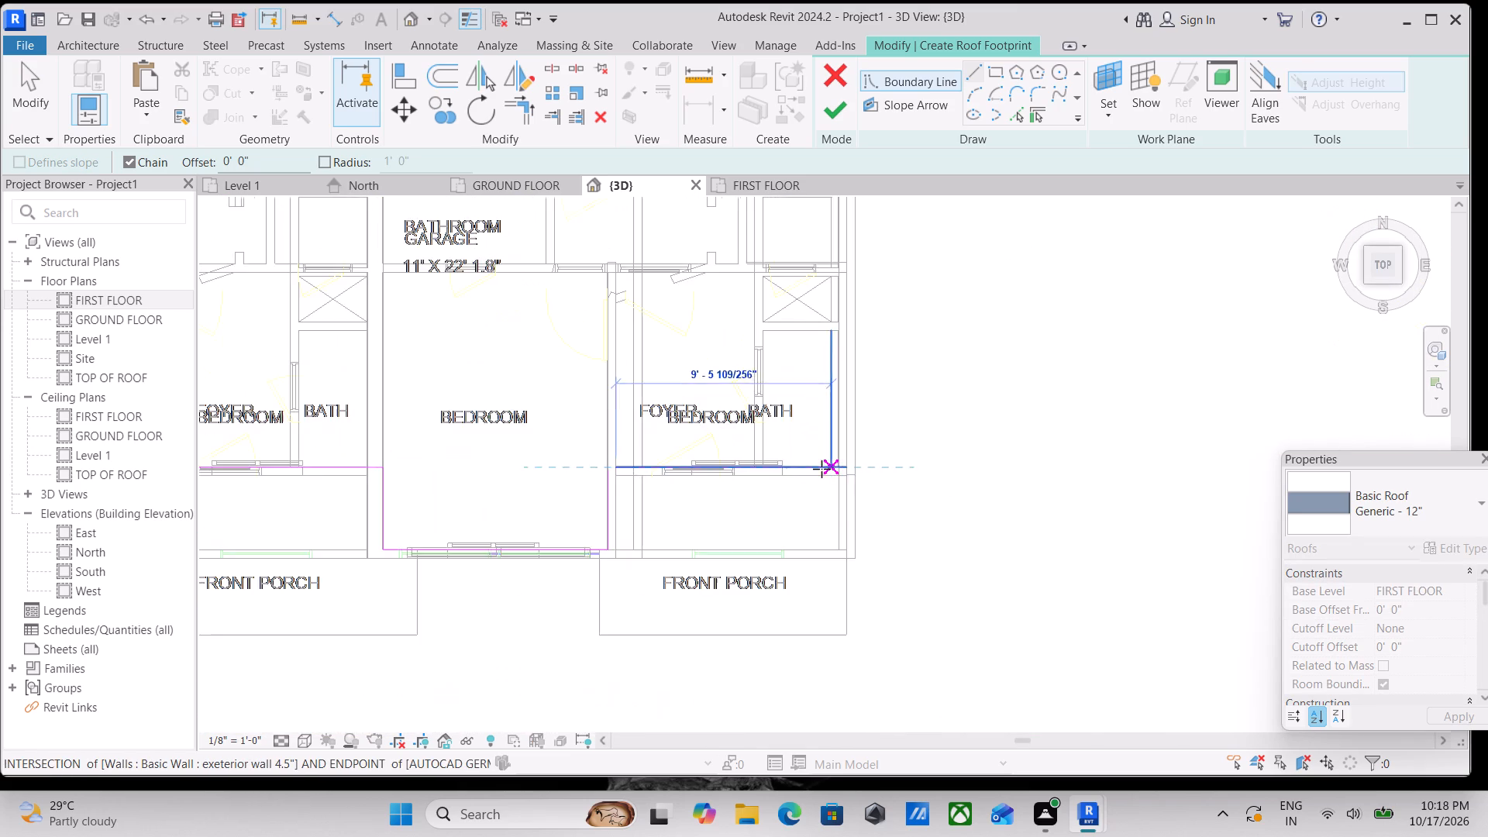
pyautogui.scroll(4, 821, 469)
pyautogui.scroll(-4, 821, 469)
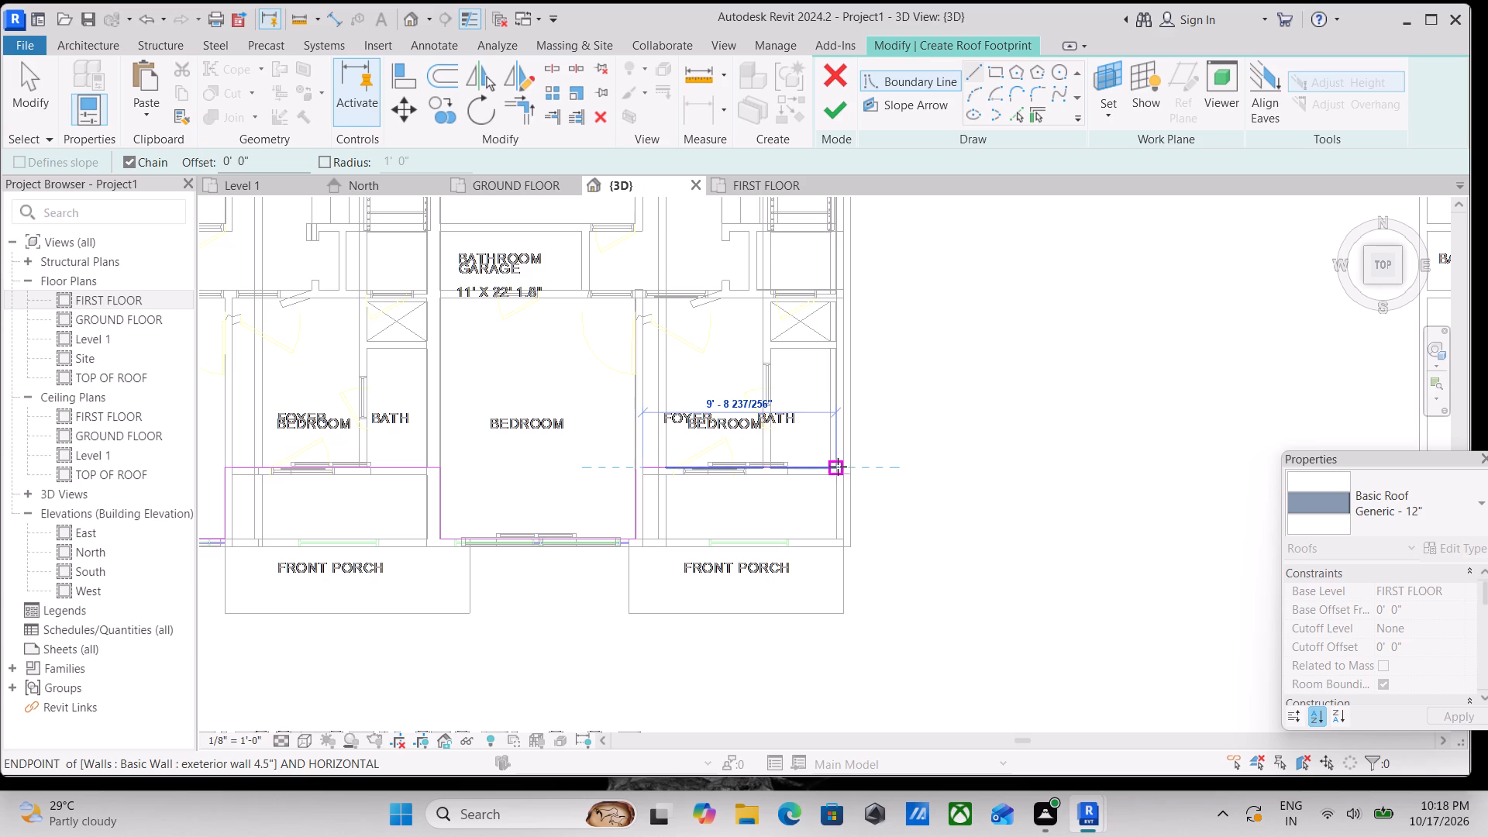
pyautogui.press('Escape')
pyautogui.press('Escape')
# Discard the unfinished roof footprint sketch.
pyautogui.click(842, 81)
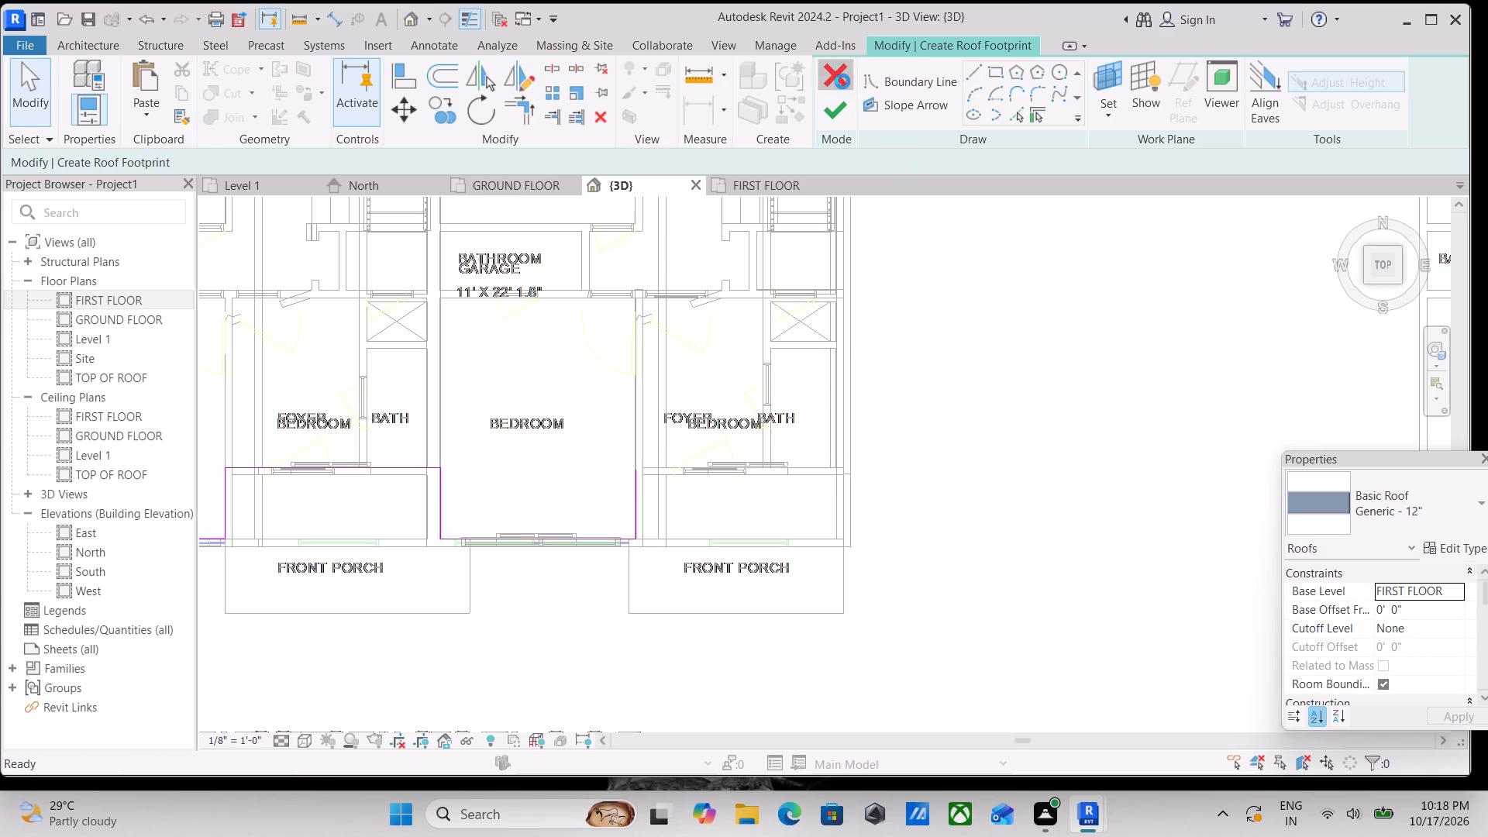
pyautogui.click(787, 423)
# Temporarily hide the imported DWG plan hosted on the ground-floor level in the 3D view.
pyautogui.scroll(-3, 780, 426)
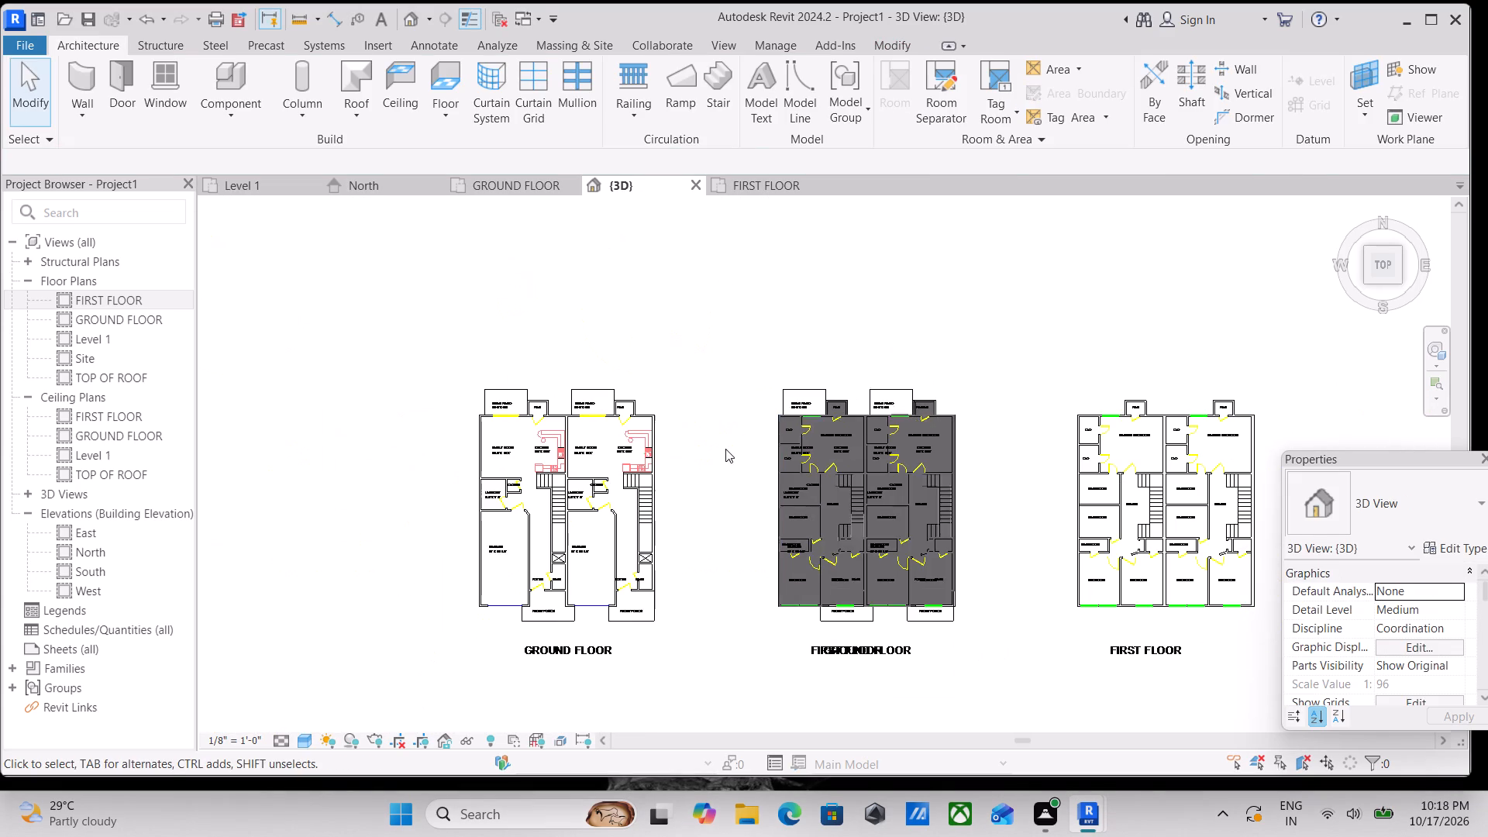
pyautogui.scroll(1, 515, 836)
pyautogui.scroll(5, 817, 620)
pyautogui.moveTo(935, 580); pyautogui.dragTo(527, 602, button='middle')
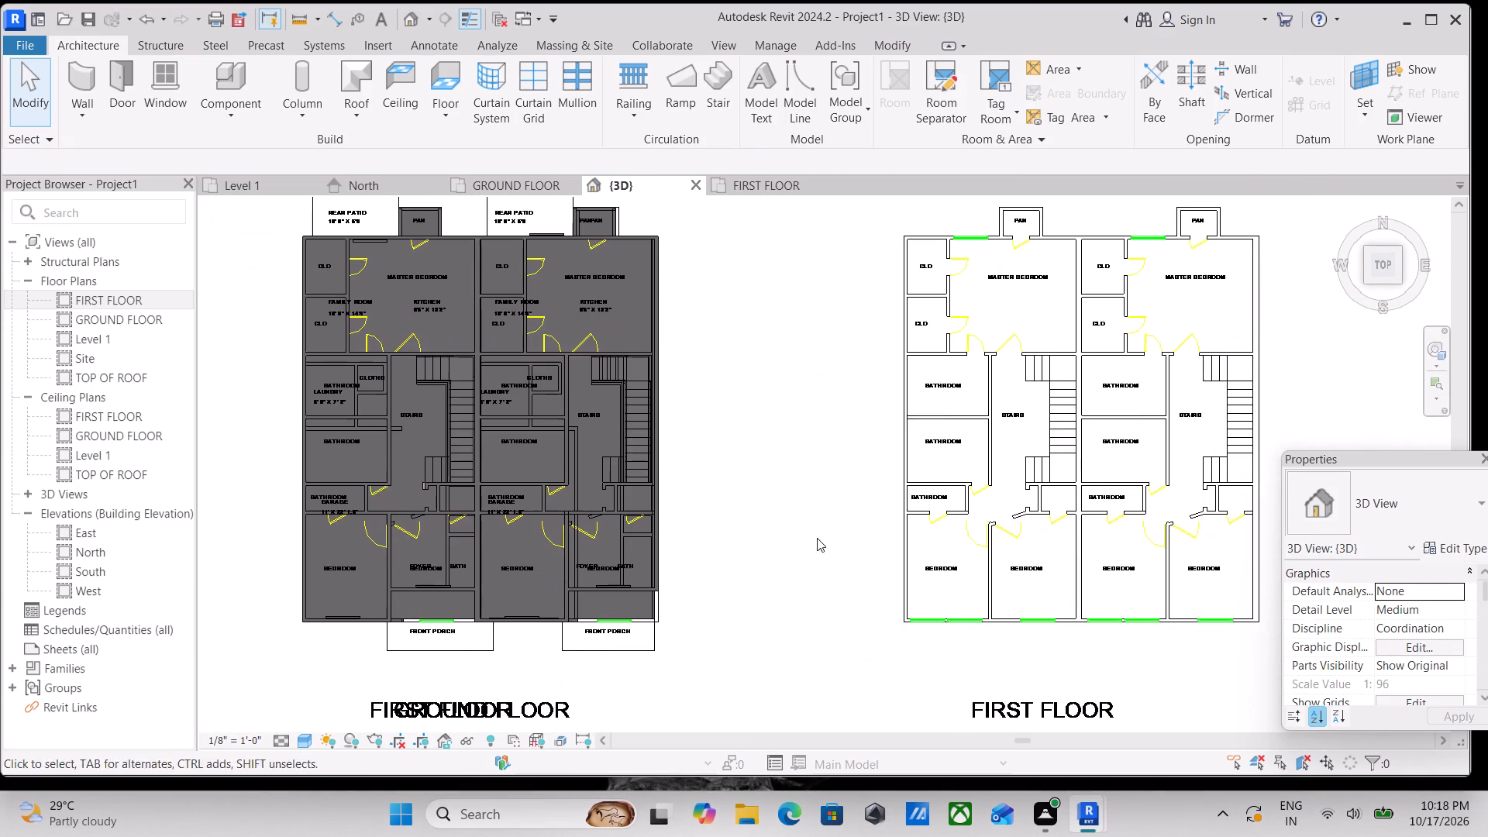
pyautogui.click(1233, 361)
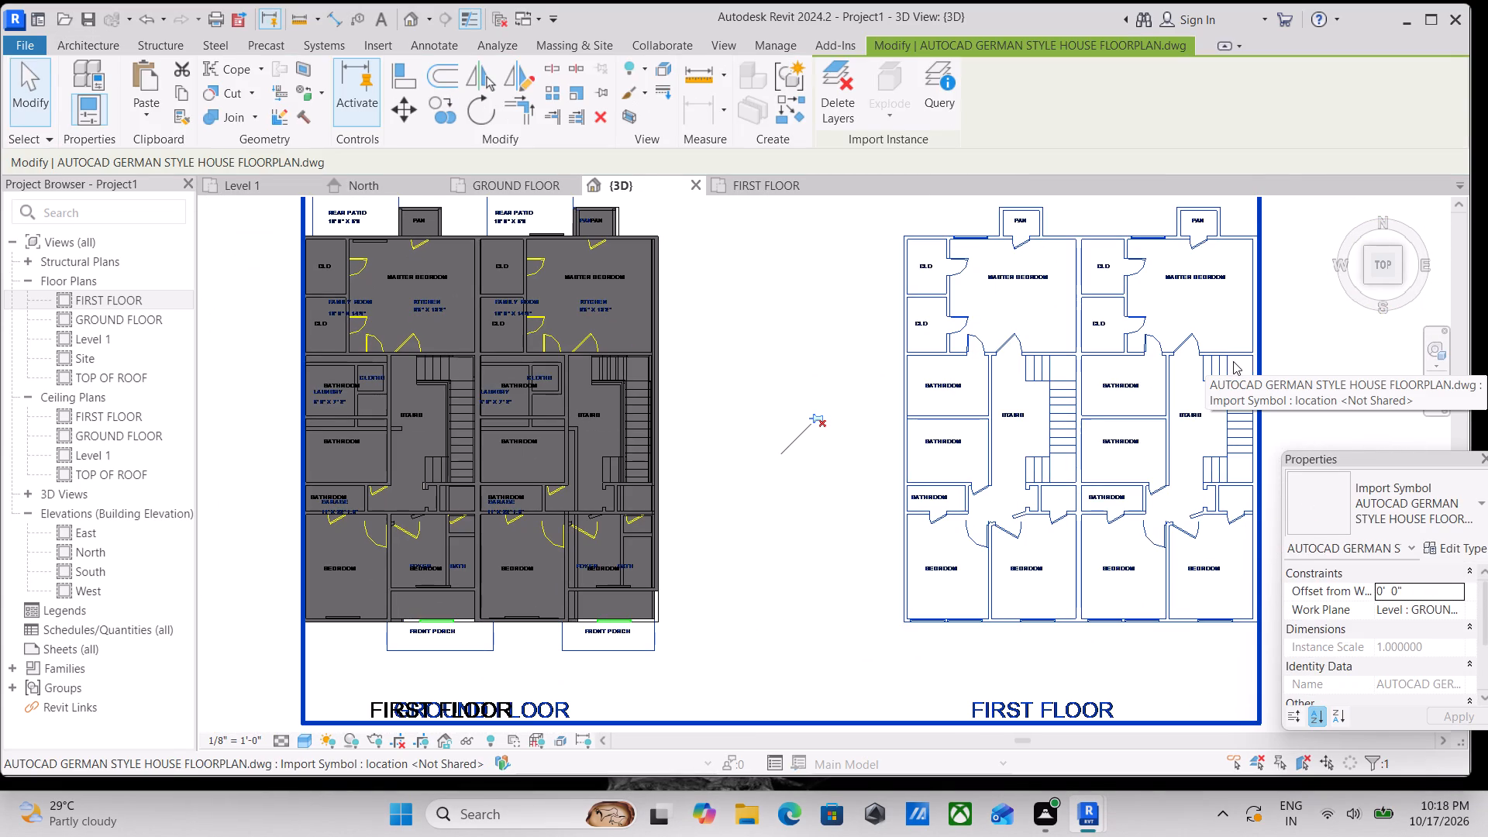
pyautogui.write('hh')
# Temporarily hide the imported DWG plan hosted on the FIRST FLOOR level in the 3D view.
pyautogui.scroll(4, 387, 663)
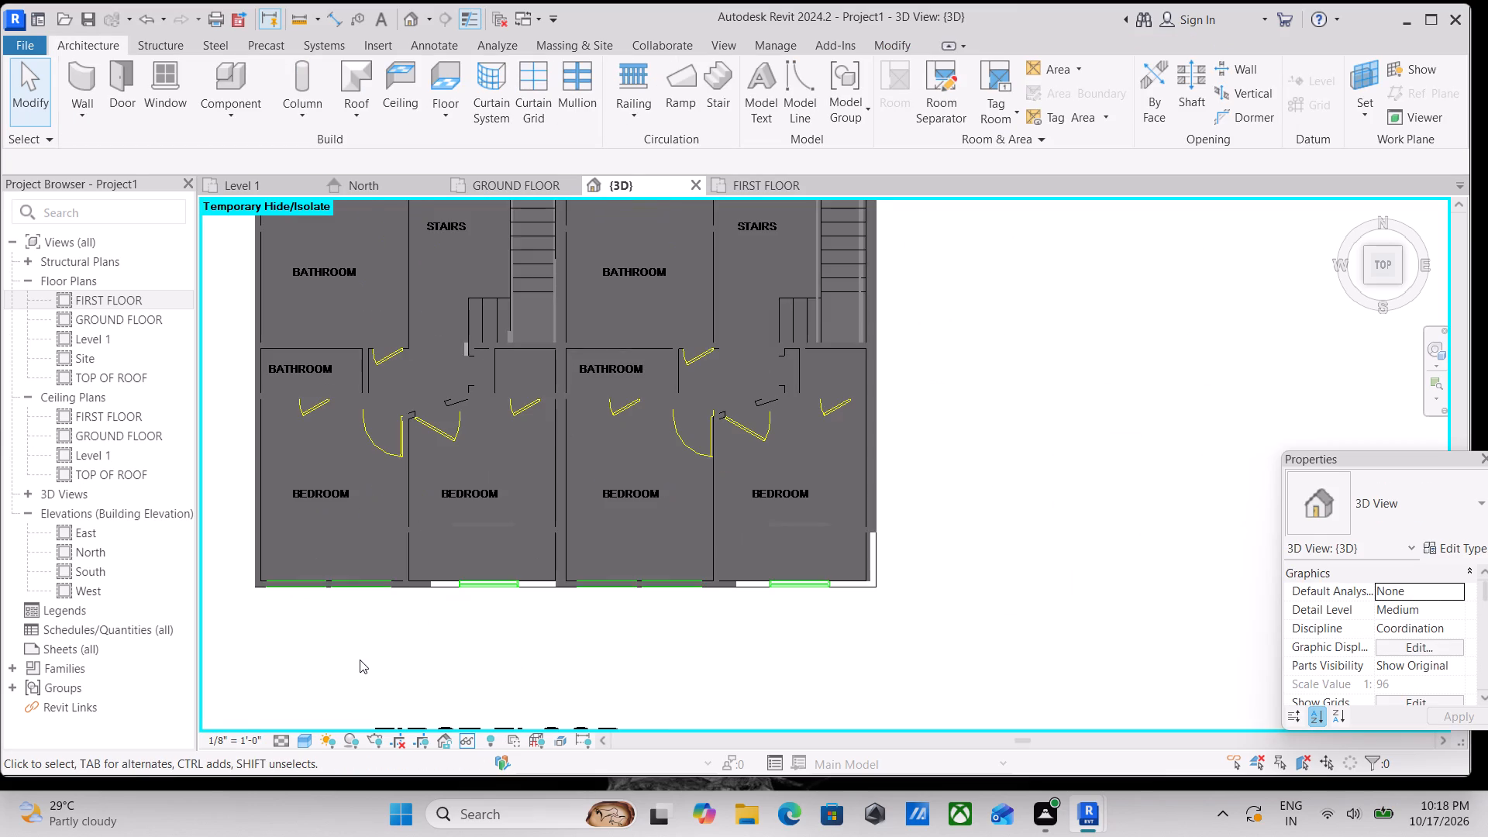
pyautogui.click(819, 593)
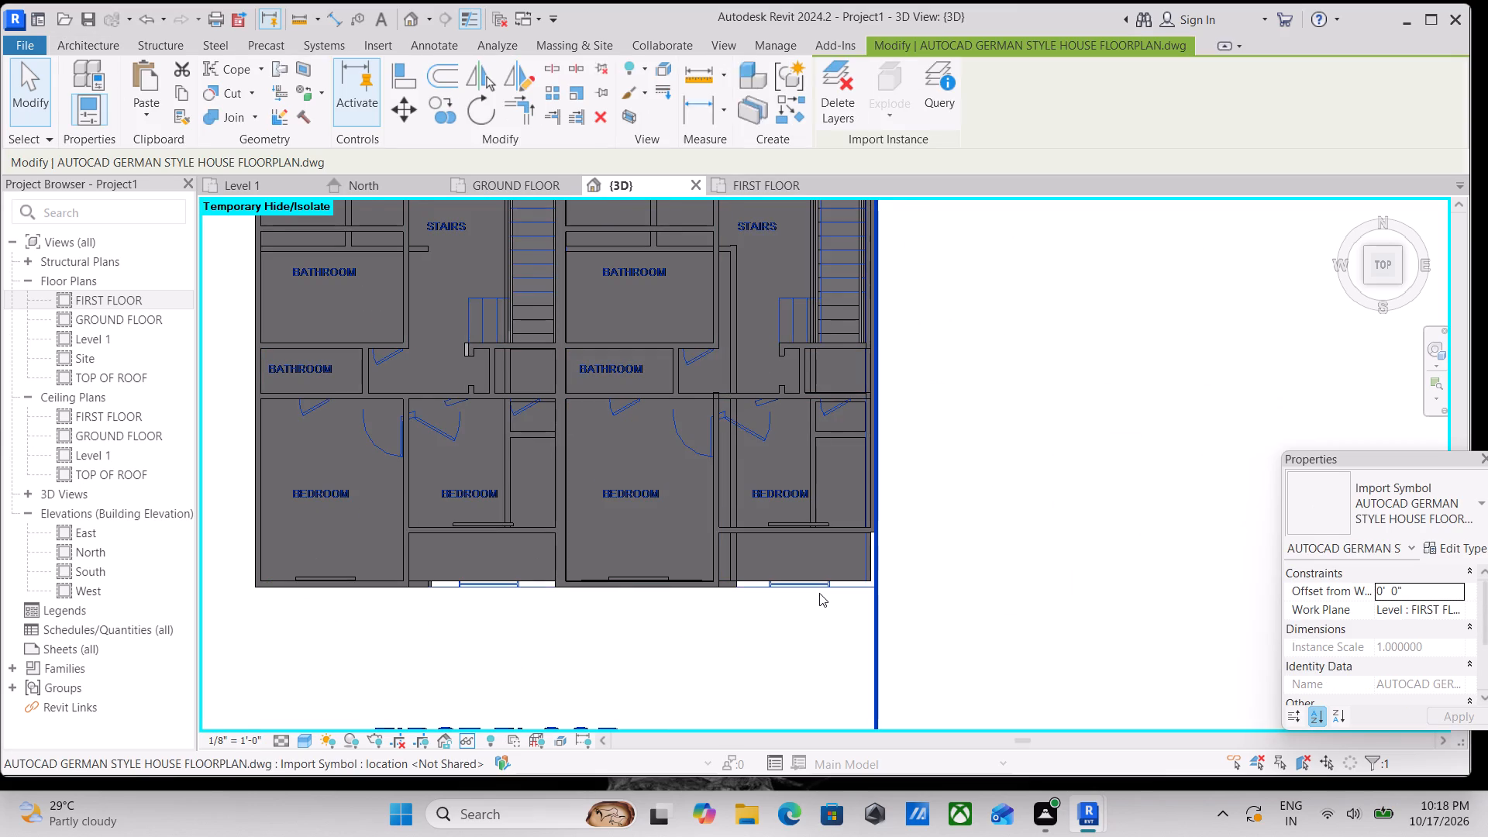
pyautogui.scroll(-2, 819, 593)
pyautogui.write('hh')
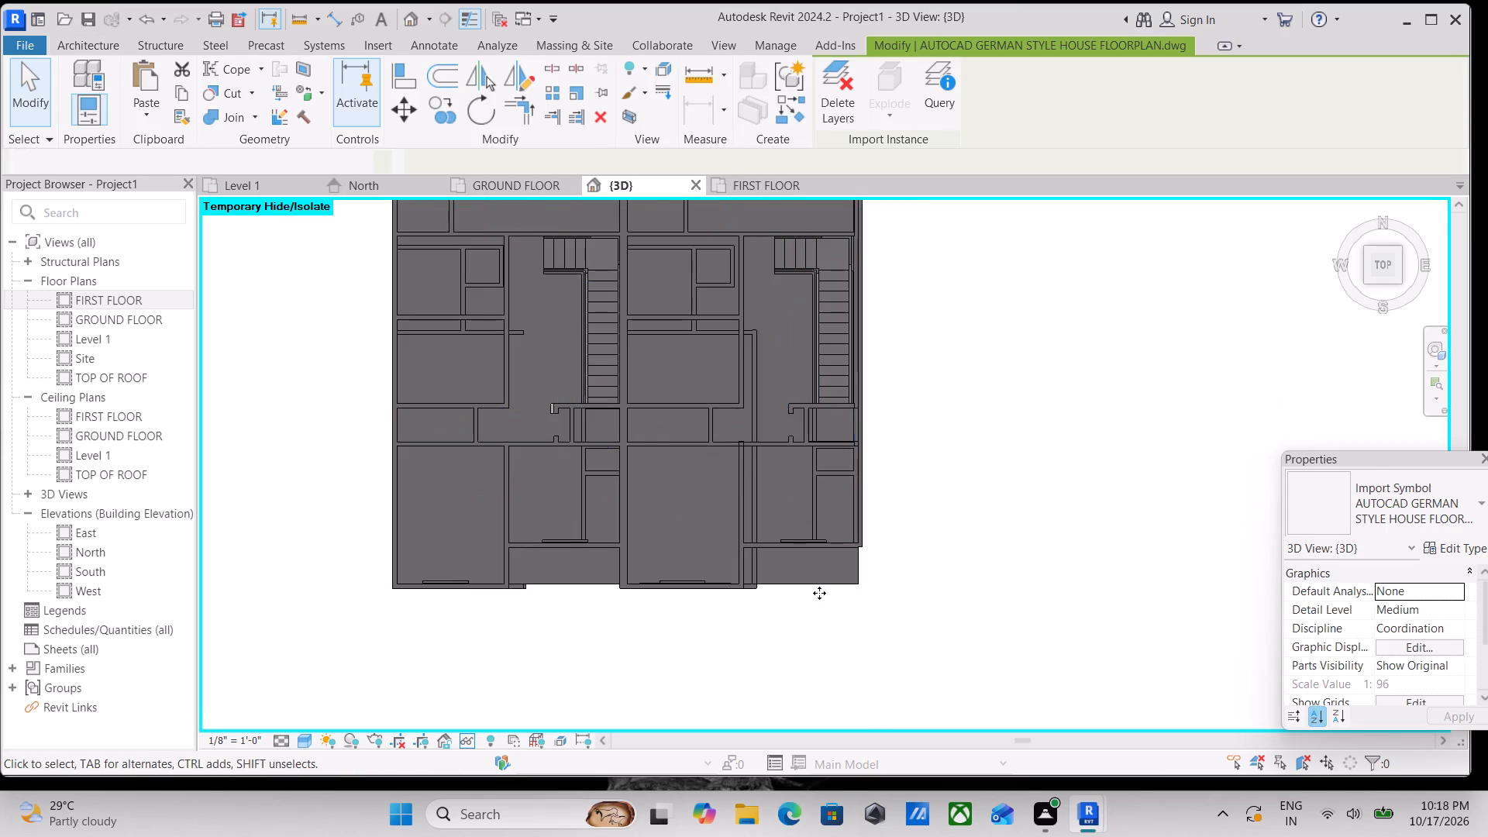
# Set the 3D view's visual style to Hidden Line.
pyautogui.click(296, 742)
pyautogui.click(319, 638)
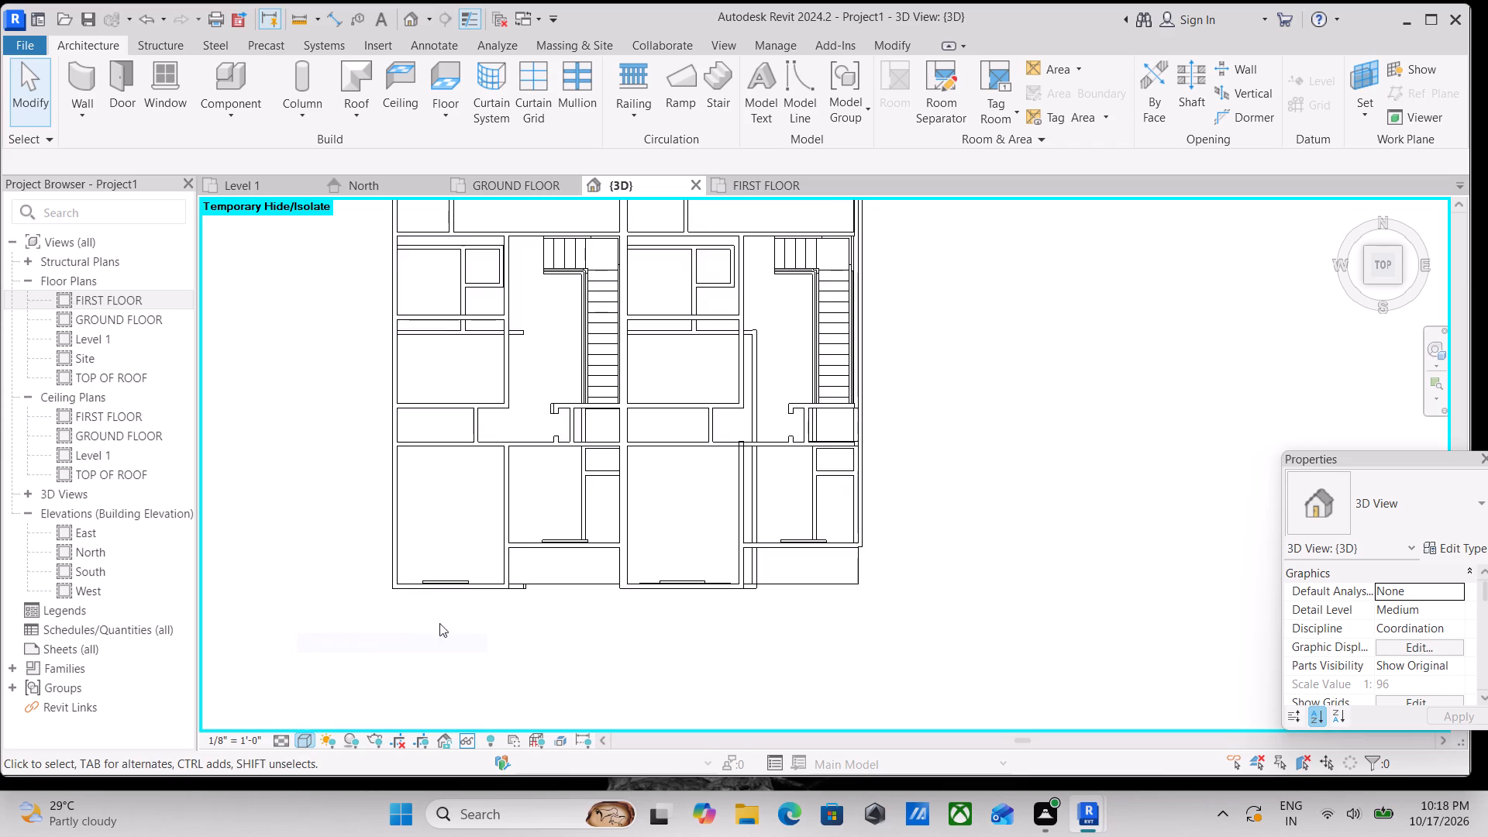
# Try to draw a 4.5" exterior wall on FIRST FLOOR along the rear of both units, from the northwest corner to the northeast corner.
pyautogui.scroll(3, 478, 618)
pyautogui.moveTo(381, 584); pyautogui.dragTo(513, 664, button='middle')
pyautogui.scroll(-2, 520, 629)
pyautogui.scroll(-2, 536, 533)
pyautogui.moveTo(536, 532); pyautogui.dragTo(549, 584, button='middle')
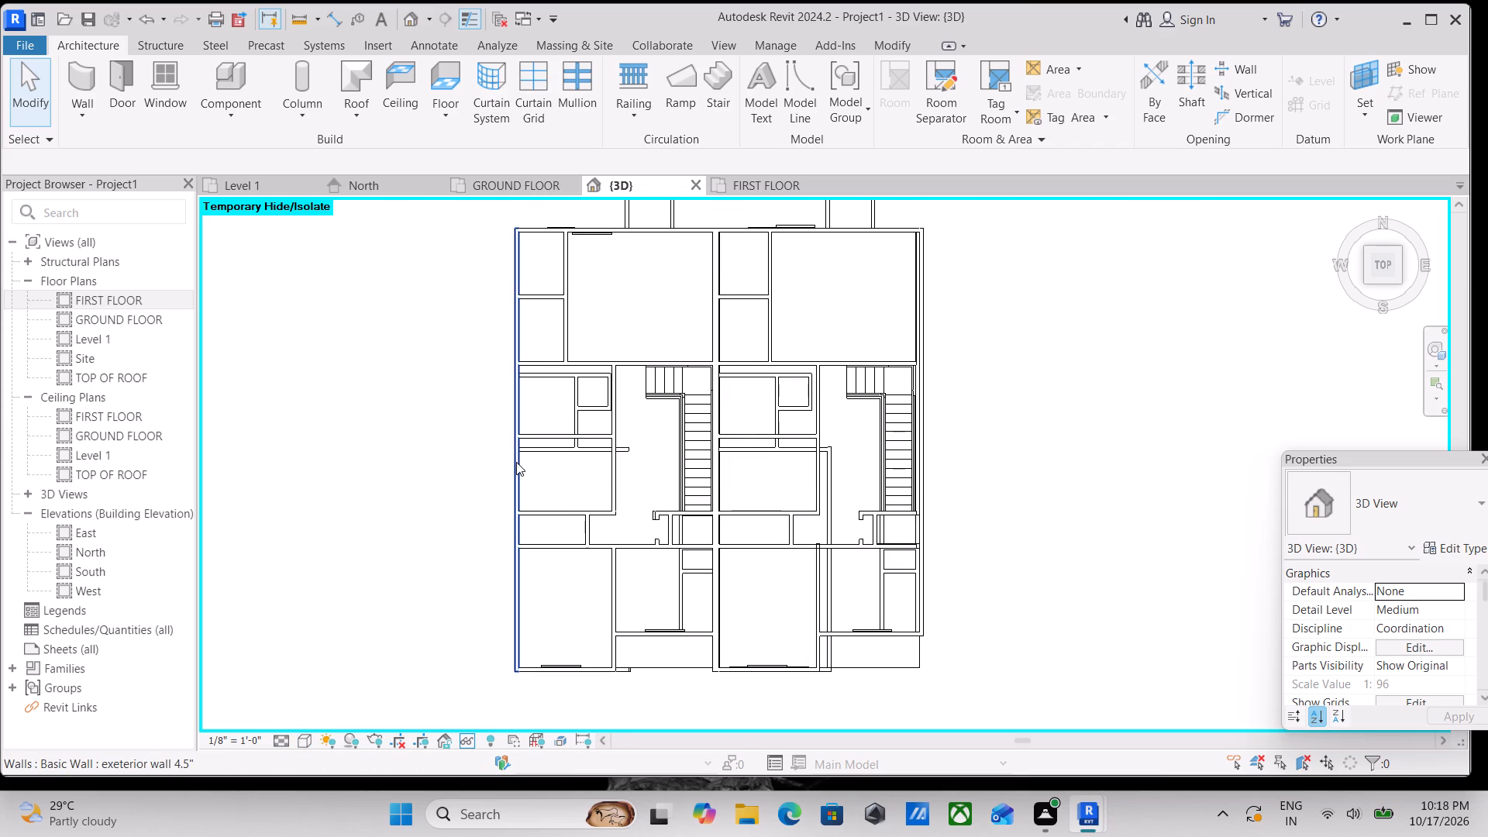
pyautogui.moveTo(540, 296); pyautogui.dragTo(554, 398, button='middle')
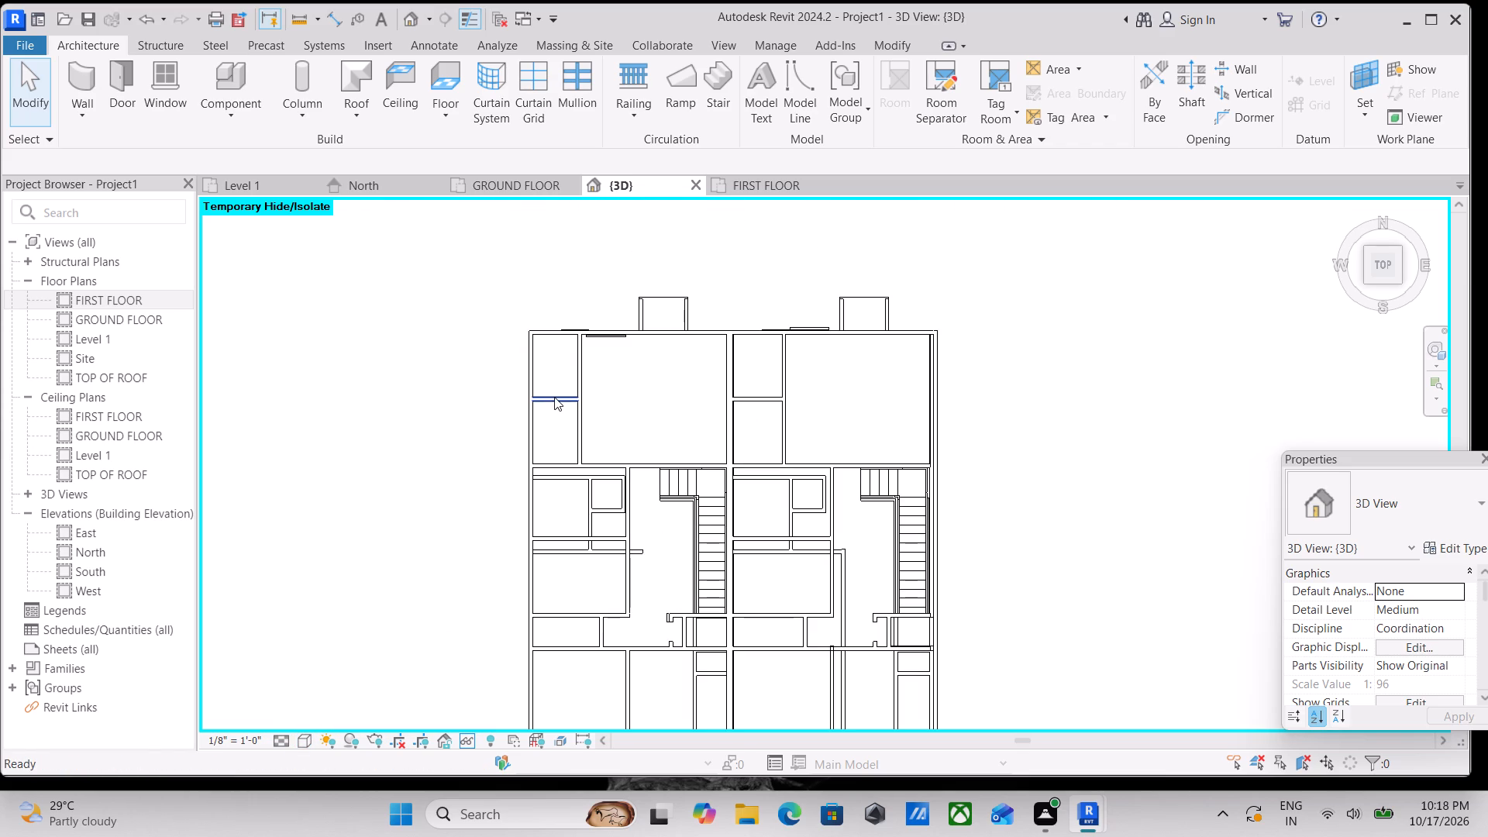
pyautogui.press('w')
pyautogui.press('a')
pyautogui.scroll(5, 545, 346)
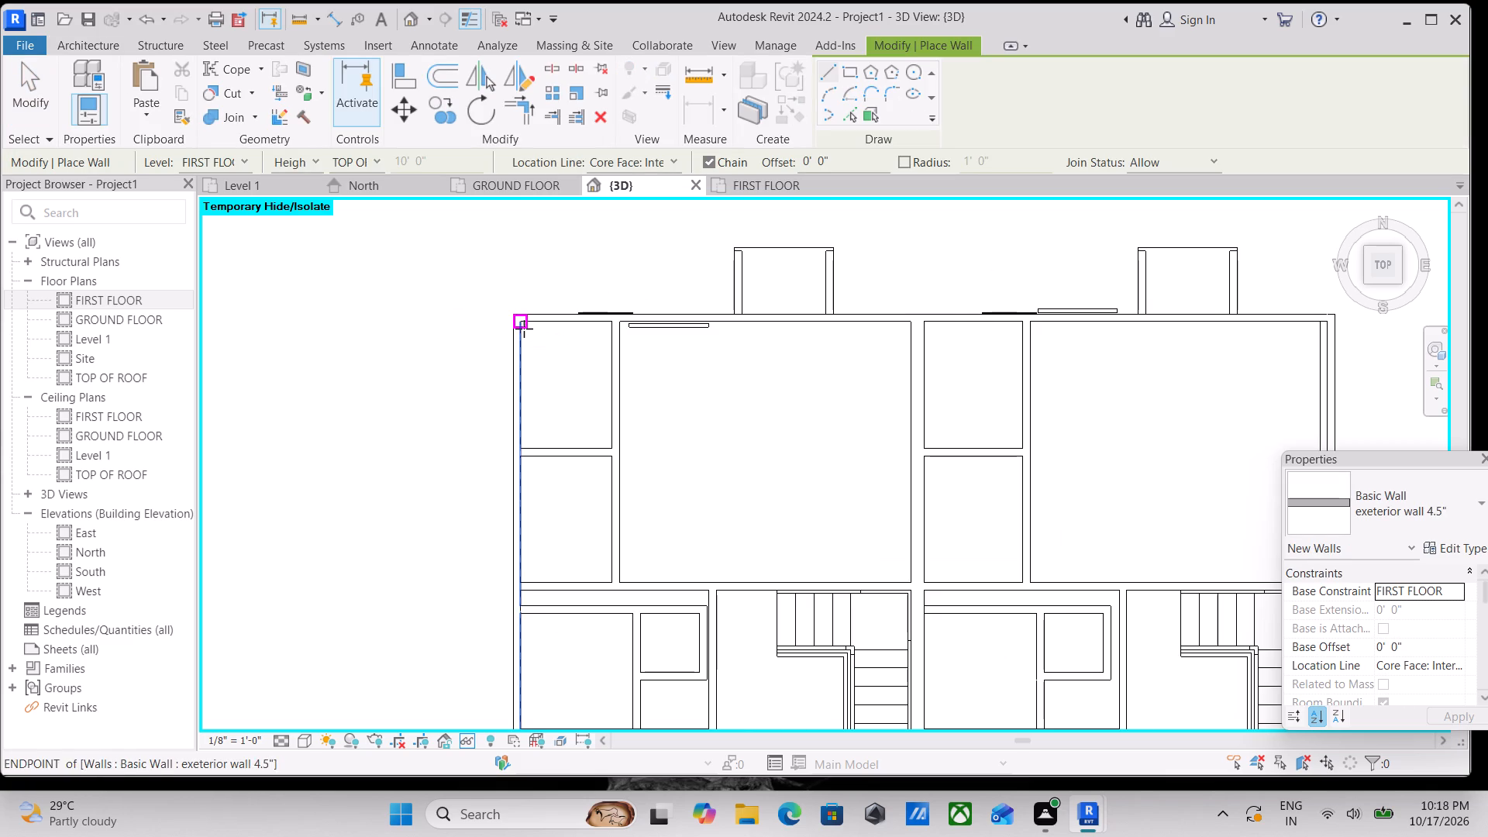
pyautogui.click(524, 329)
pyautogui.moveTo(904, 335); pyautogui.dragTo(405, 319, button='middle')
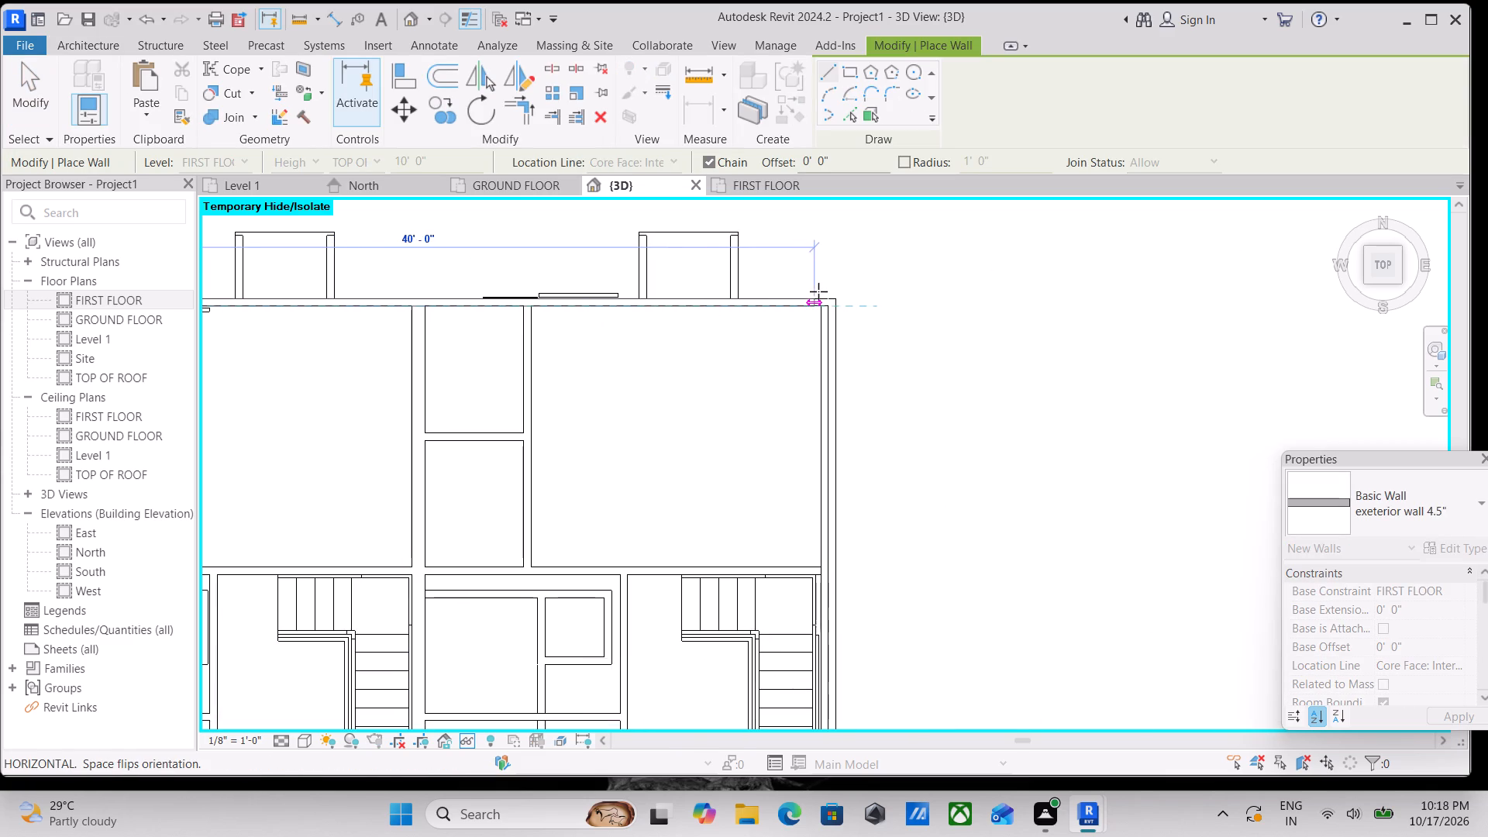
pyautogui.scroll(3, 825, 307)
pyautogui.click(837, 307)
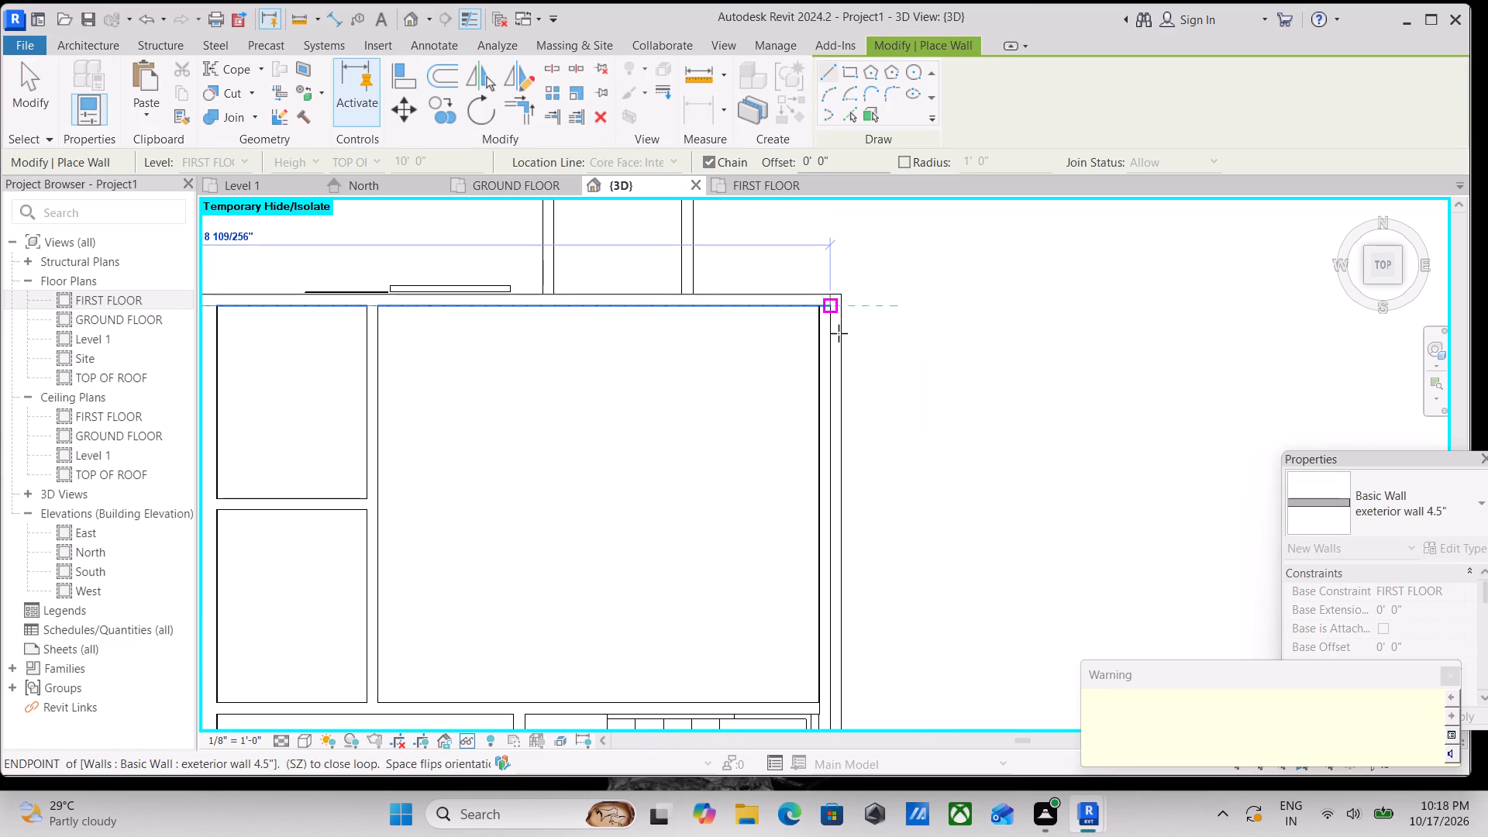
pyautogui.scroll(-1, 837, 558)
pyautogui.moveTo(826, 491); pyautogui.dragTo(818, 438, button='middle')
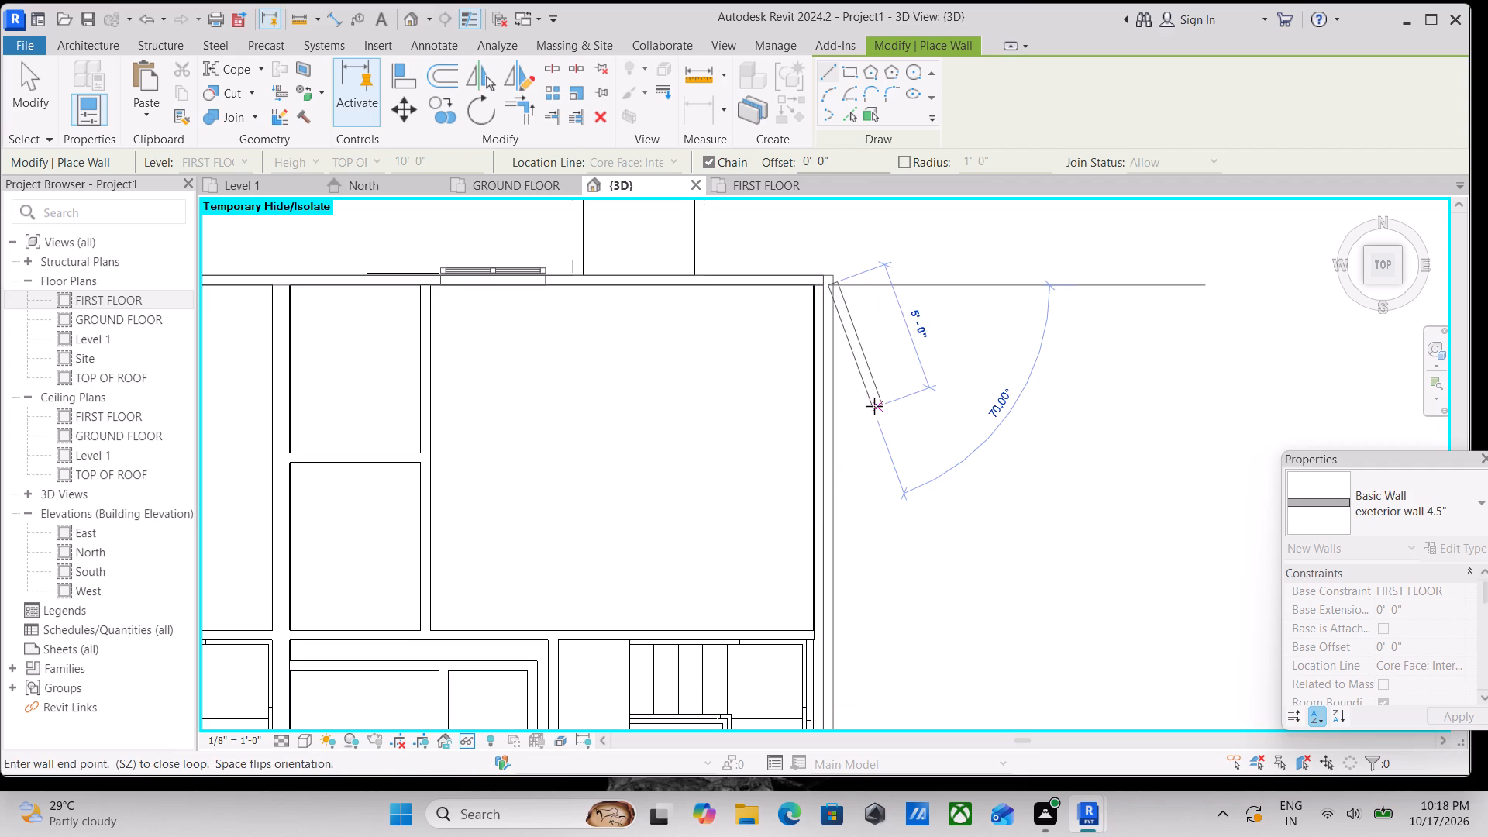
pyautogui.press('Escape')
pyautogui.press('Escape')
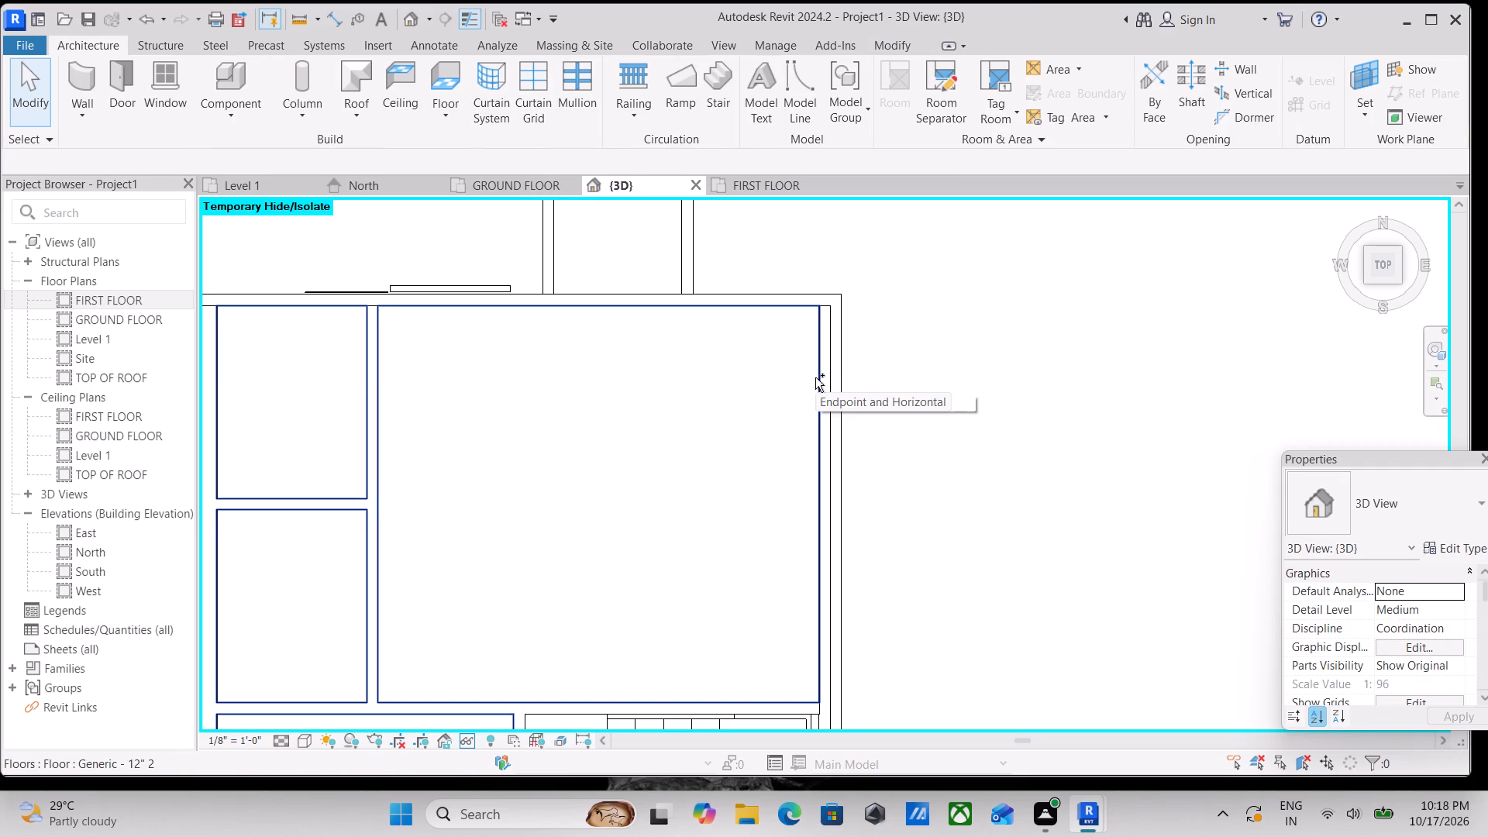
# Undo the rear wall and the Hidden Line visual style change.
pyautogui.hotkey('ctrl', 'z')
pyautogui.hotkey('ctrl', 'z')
# Examine the two-unit house from above and from its front corner, with the imported plans hidden.
pyautogui.scroll(-5, 745, 332)
pyautogui.moveTo(745, 333); pyautogui.dragTo(748, 408, button='middle')
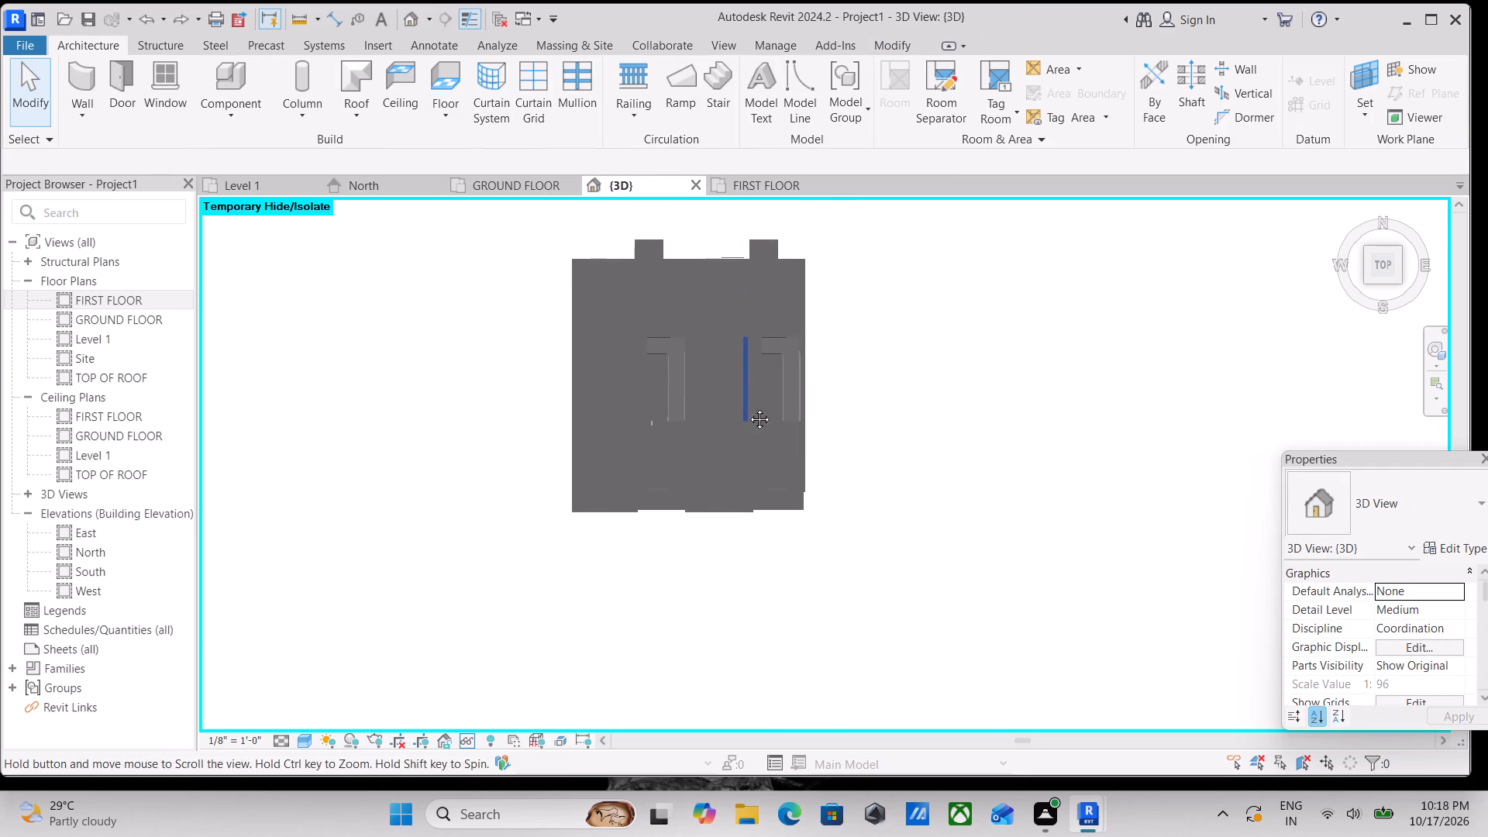
pyautogui.moveTo(748, 408); pyautogui.dragTo(748, 408, button='middle')
pyautogui.scroll(5, 733, 412)
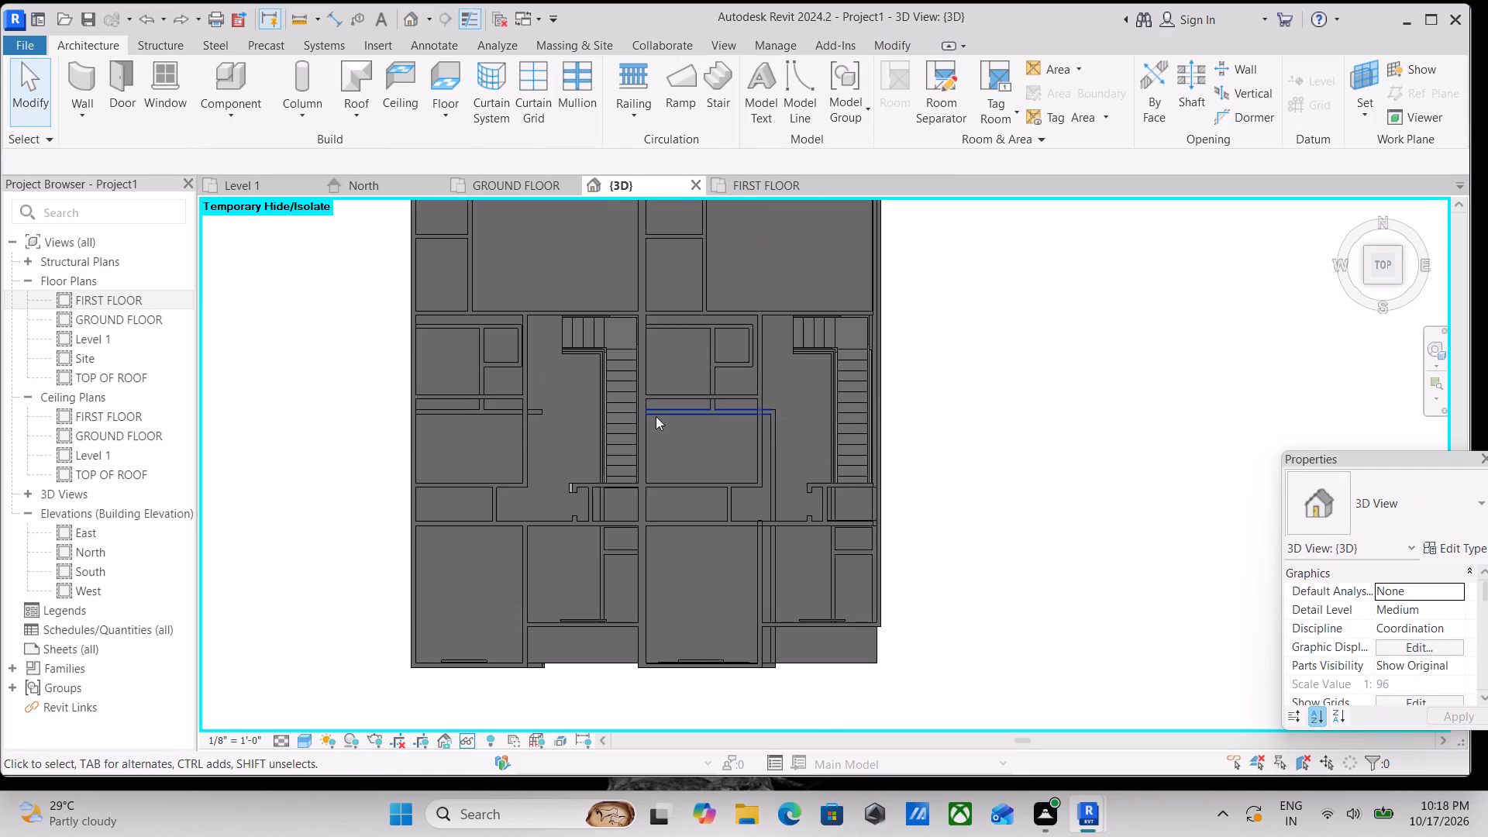
pyautogui.scroll(-3, 656, 416)
pyautogui.keyDown('shift'); pyautogui.moveTo(652, 519); pyautogui.dragTo(752, 16, button='middle'); pyautogui.keyUp('shift')
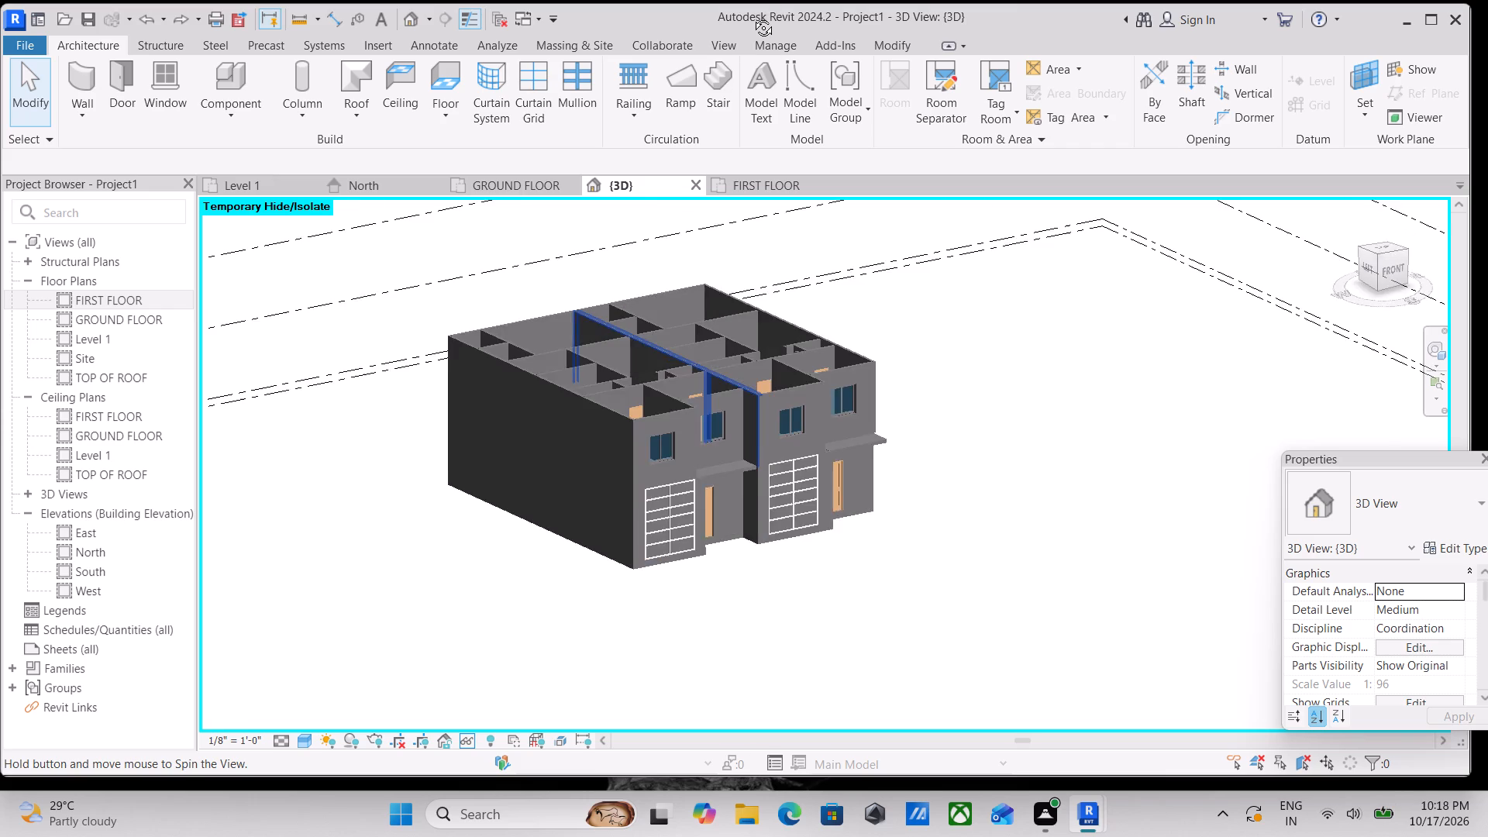
pyautogui.keyDown('shift'); pyautogui.moveTo(752, 16); pyautogui.dragTo(659, 521, button='middle'); pyautogui.keyUp('shift')
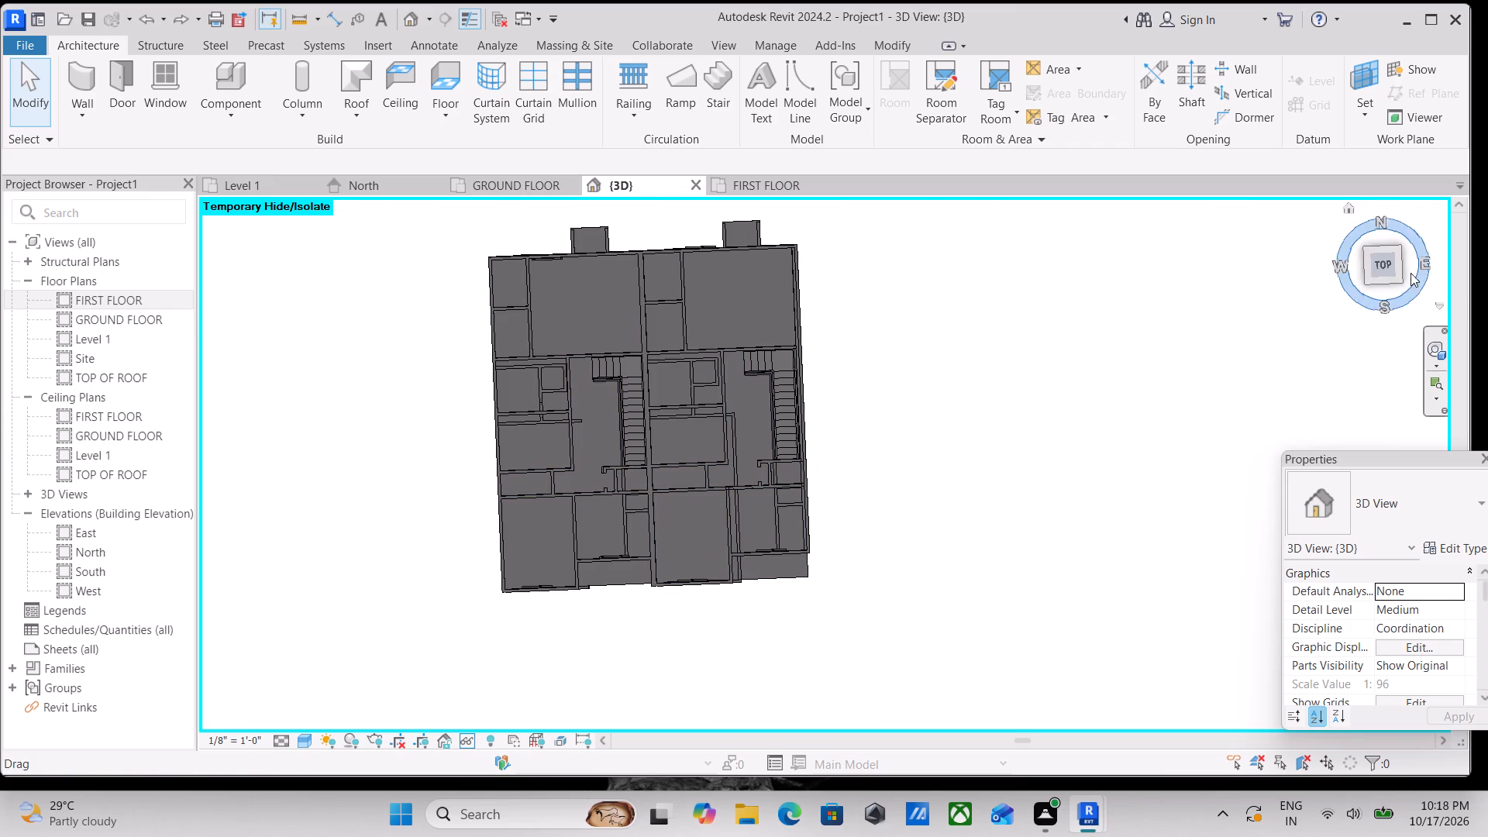
# Start a roof by footprint from the top view, assigning it to the FIRST FLOOR level.
pyautogui.click(1390, 274)
pyautogui.scroll(3, 571, 359)
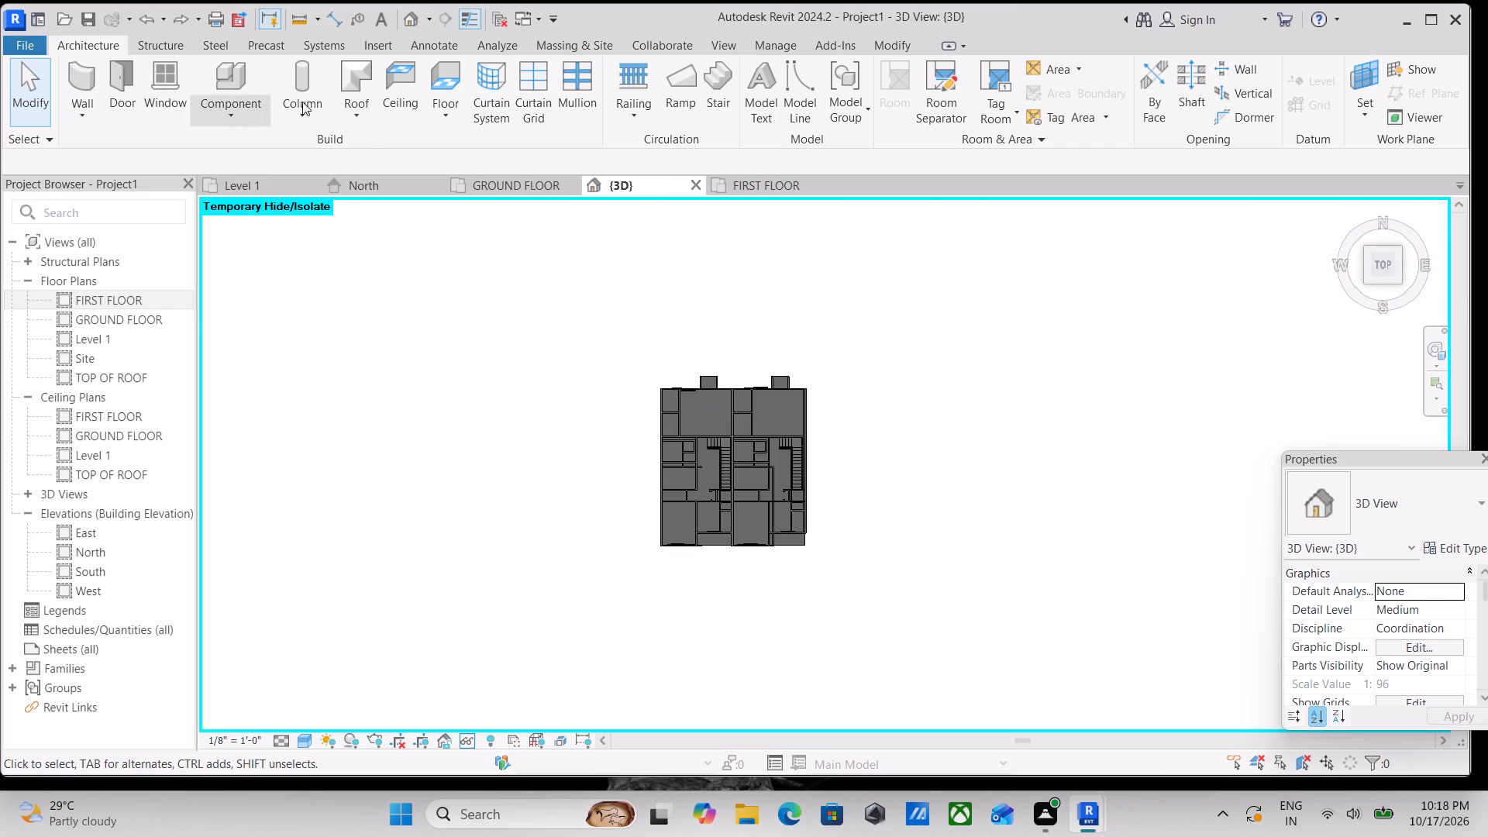
pyautogui.click(360, 115)
pyautogui.click(438, 150)
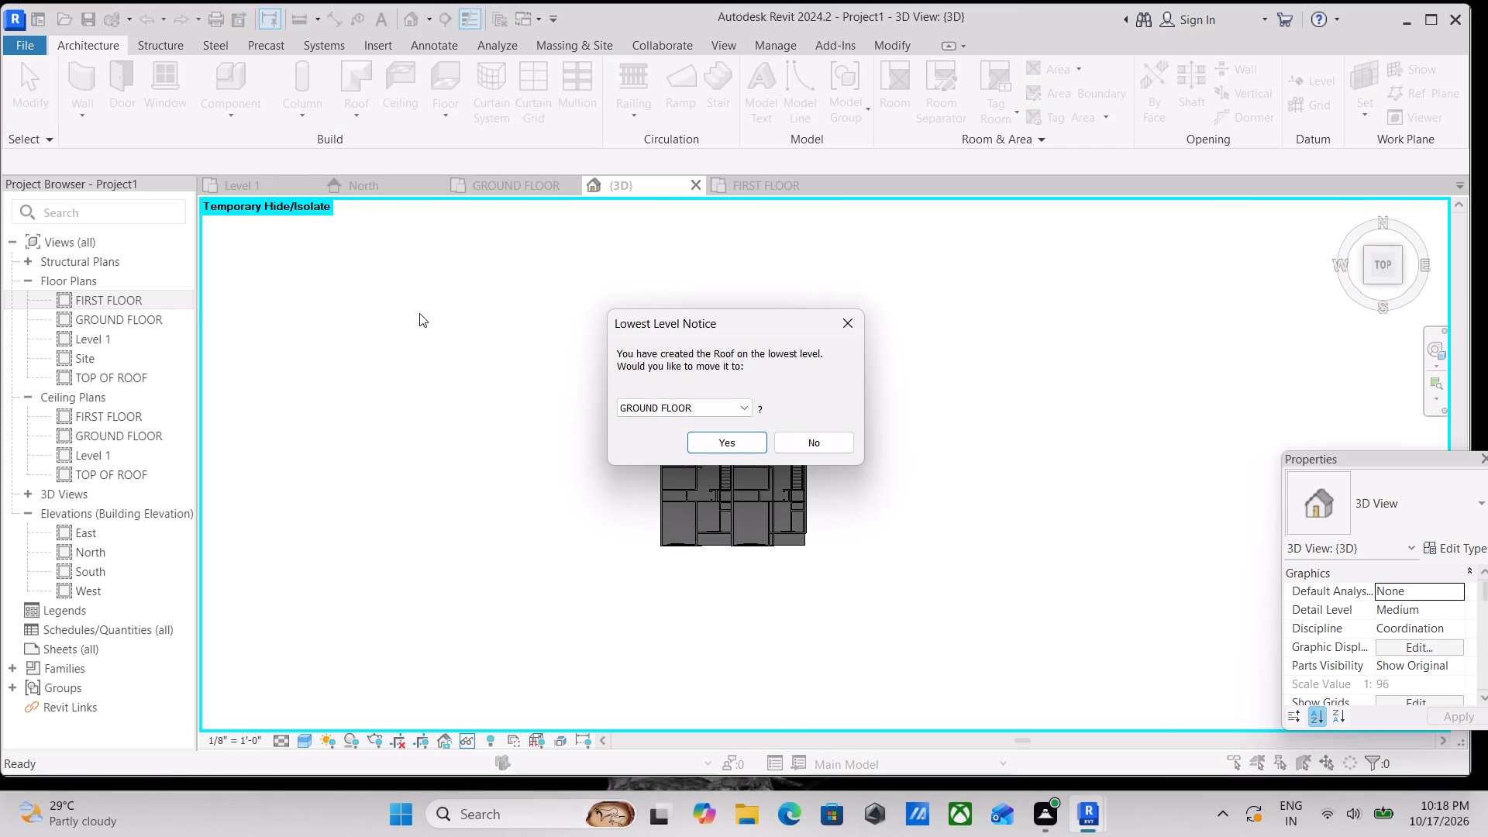
pyautogui.click(709, 406)
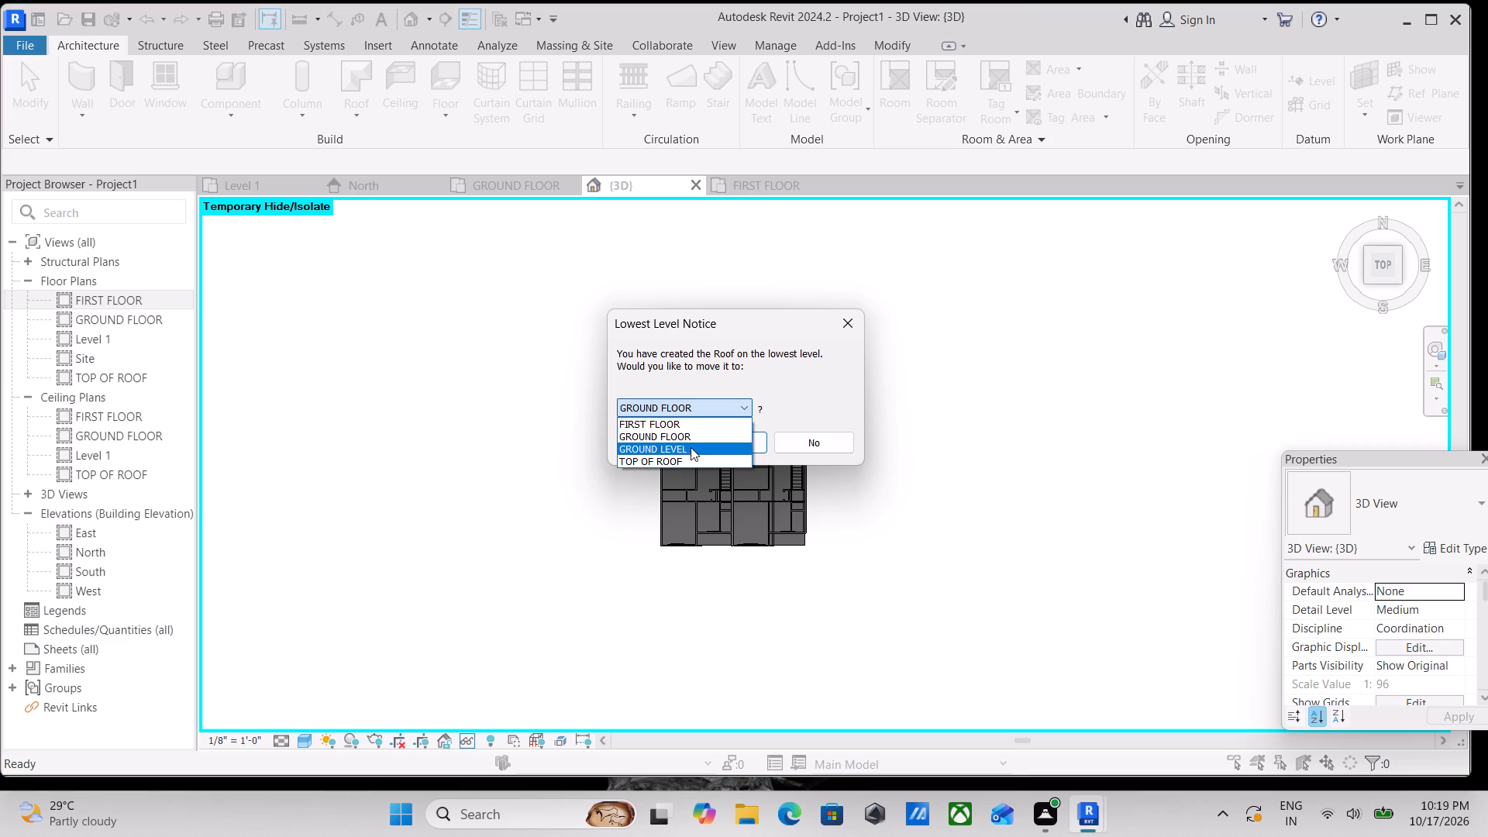
pyautogui.click(680, 426)
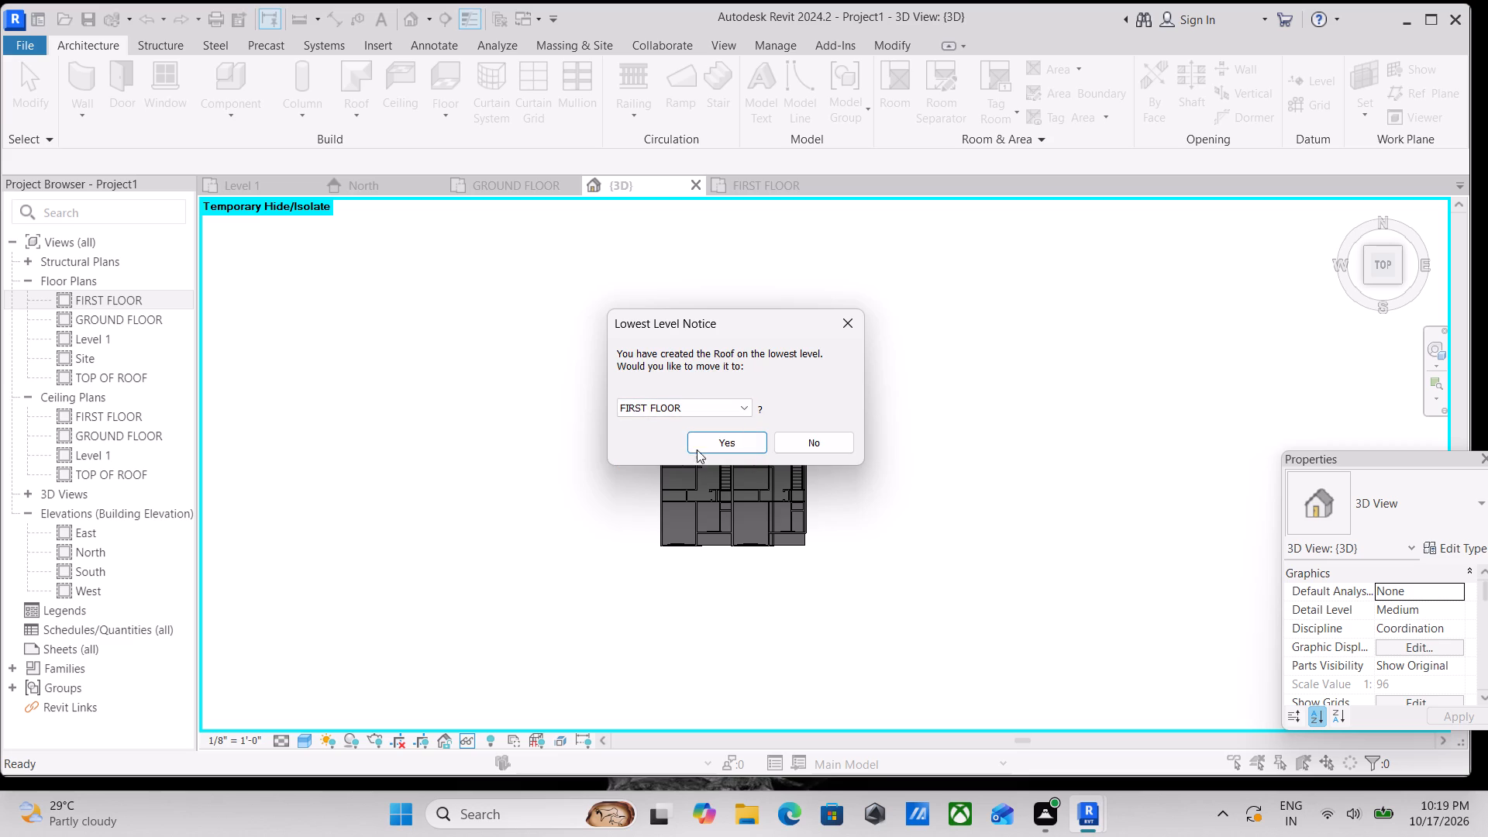
pyautogui.click(715, 446)
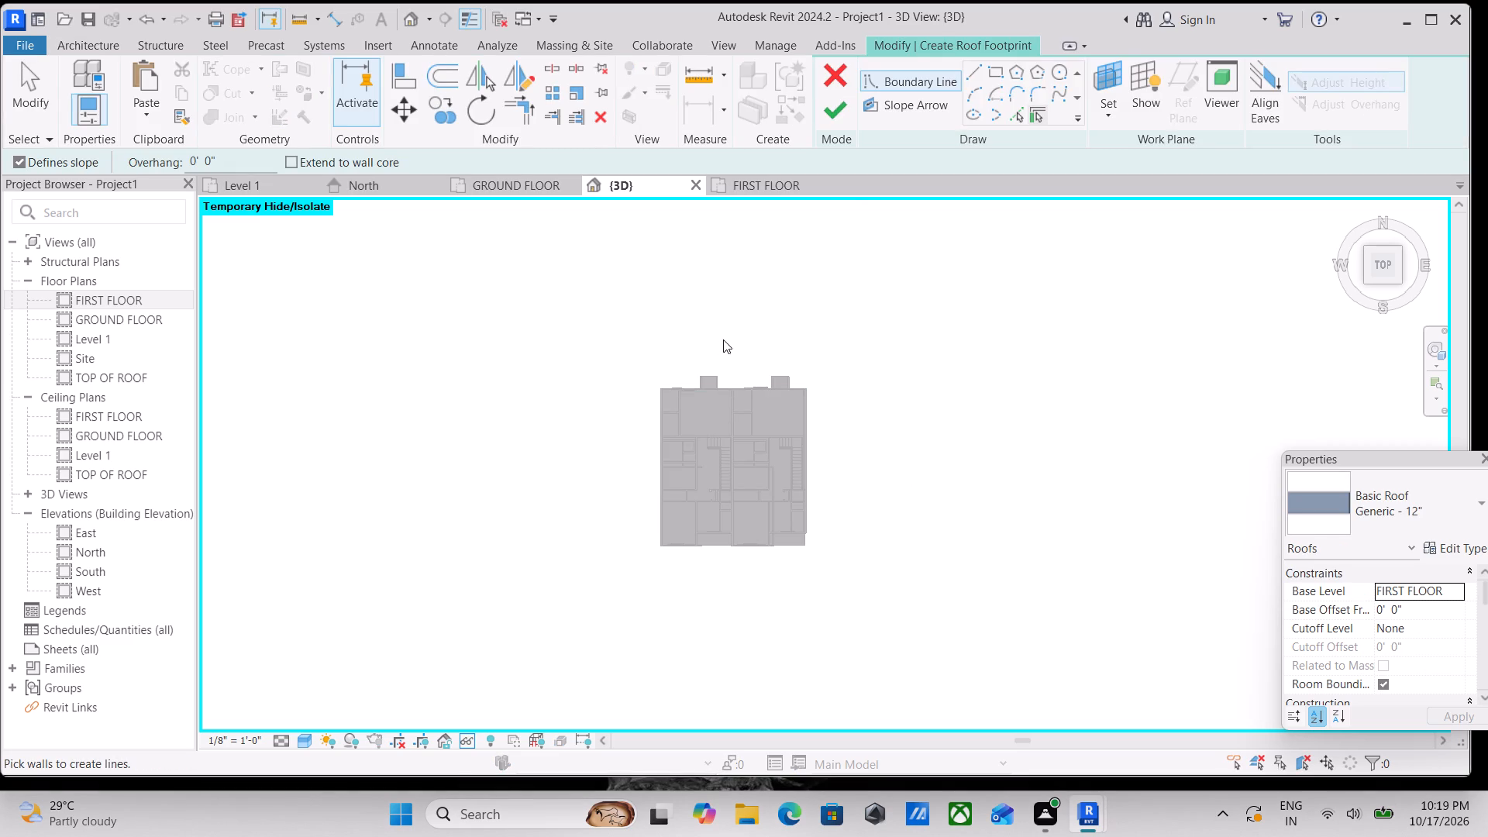
# Display the 3D view in the Hidden Line visual style for the roof sketch.
pyautogui.scroll(2, 841, 524)
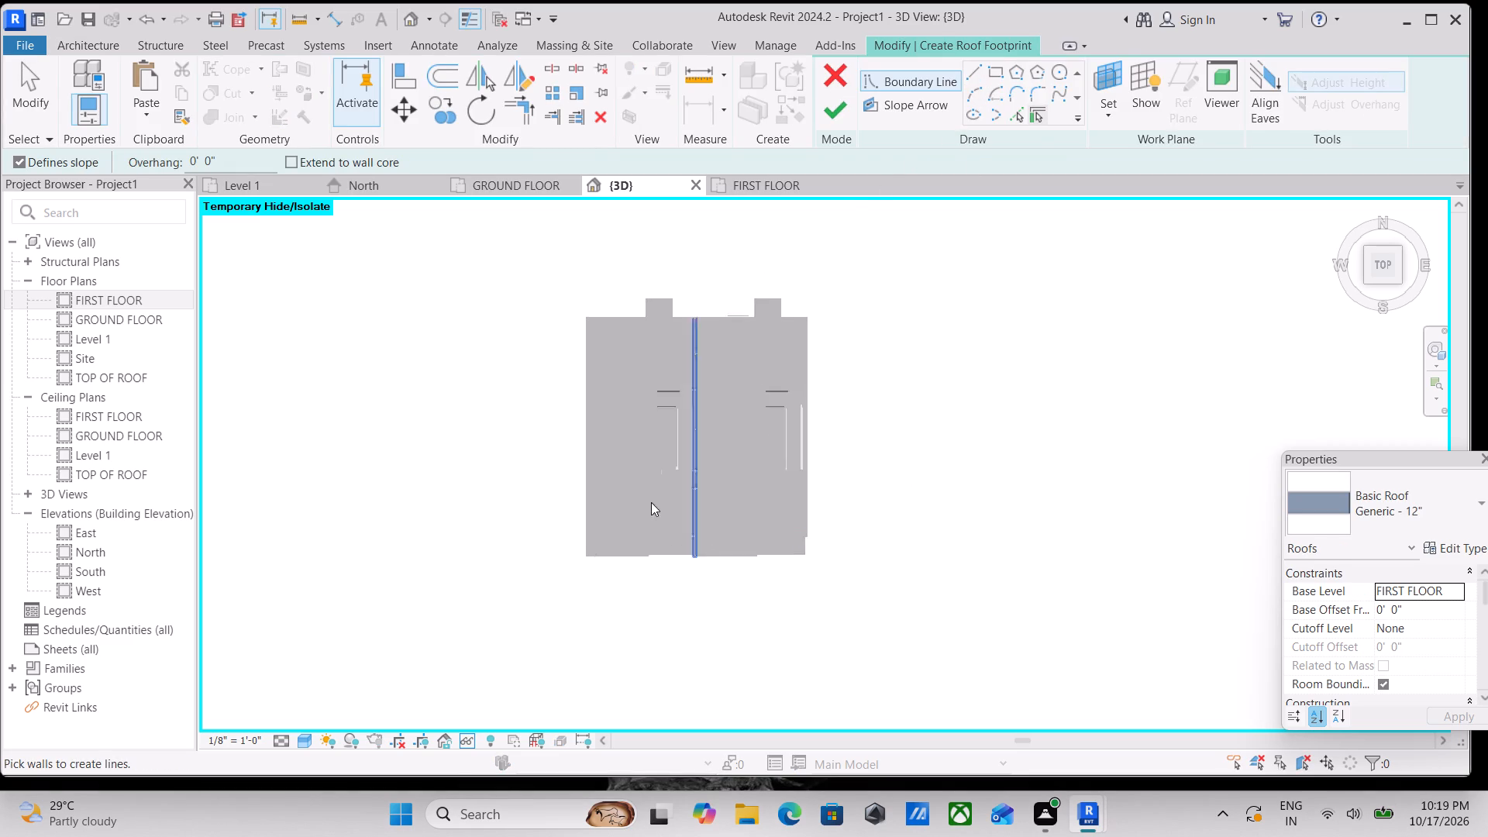
pyautogui.scroll(5, 651, 502)
pyautogui.scroll(1, 597, 437)
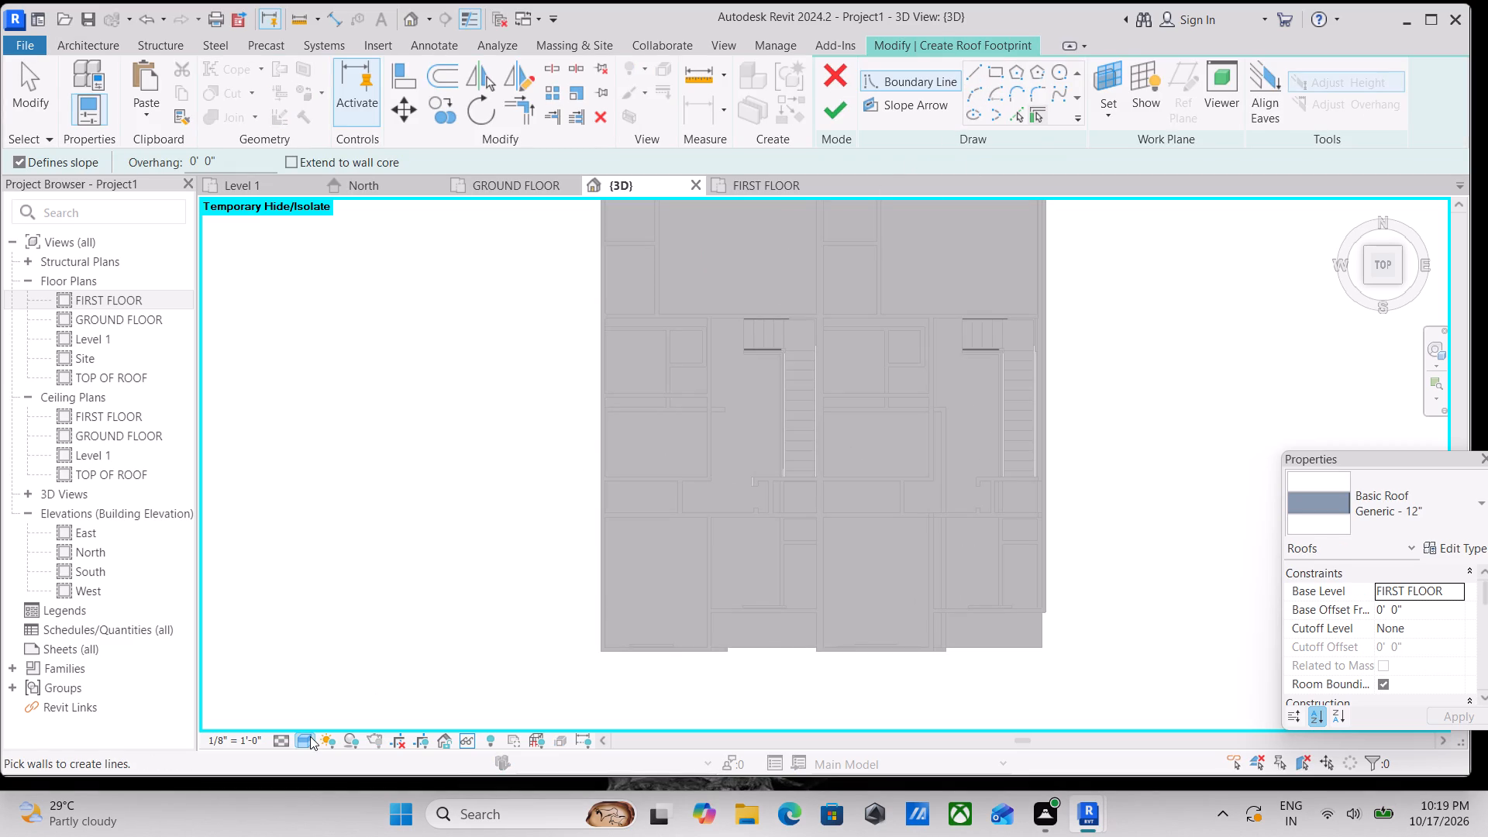
pyautogui.click(305, 741)
pyautogui.click(336, 639)
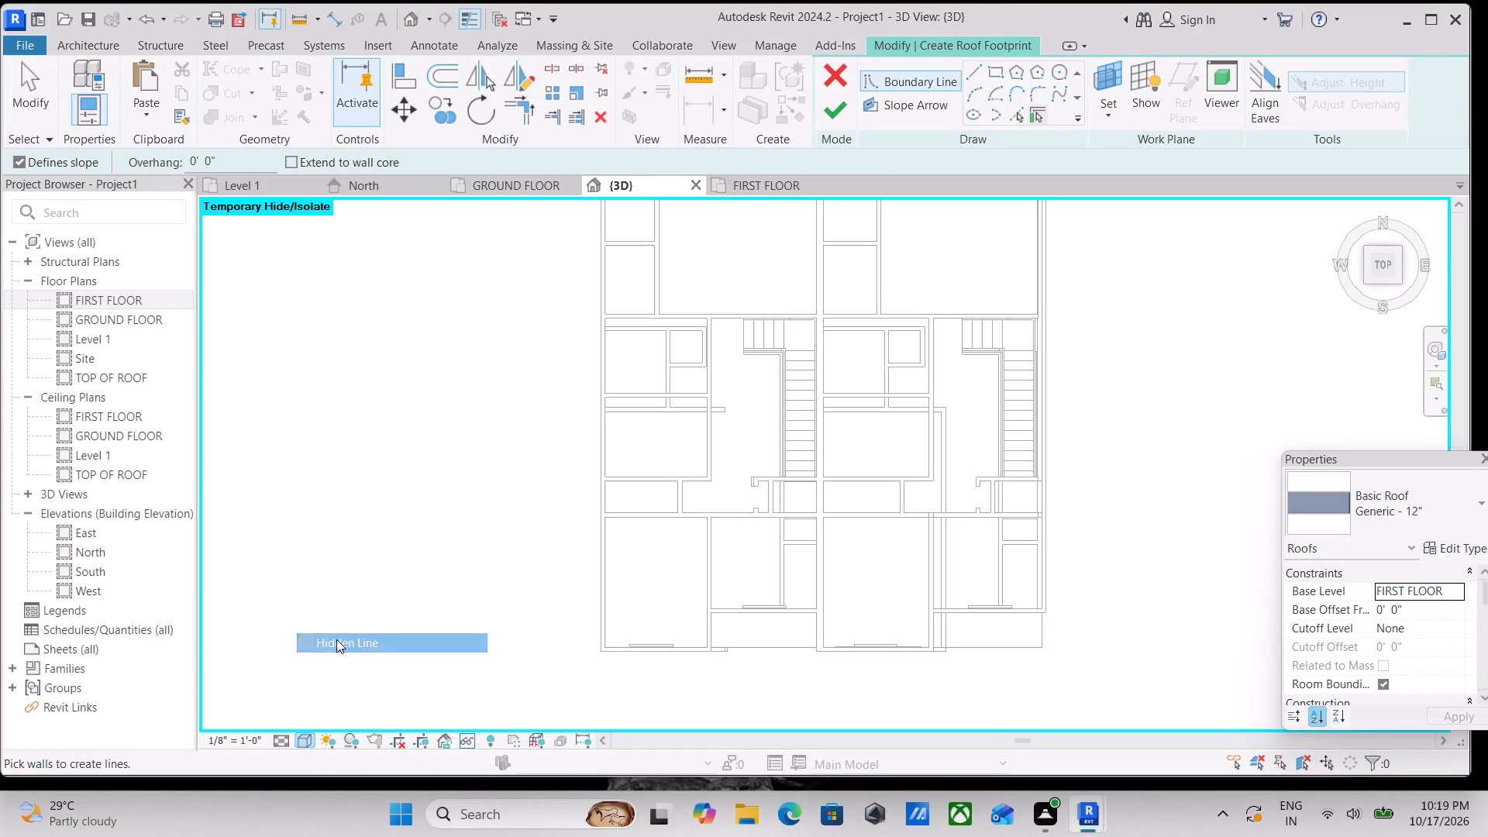
# Set up straight boundary lines for the roof footprint with Defines slope turned off.
pyautogui.moveTo(510, 429); pyautogui.dragTo(497, 600, button='middle')
pyautogui.moveTo(544, 445); pyautogui.dragTo(534, 491, button='middle')
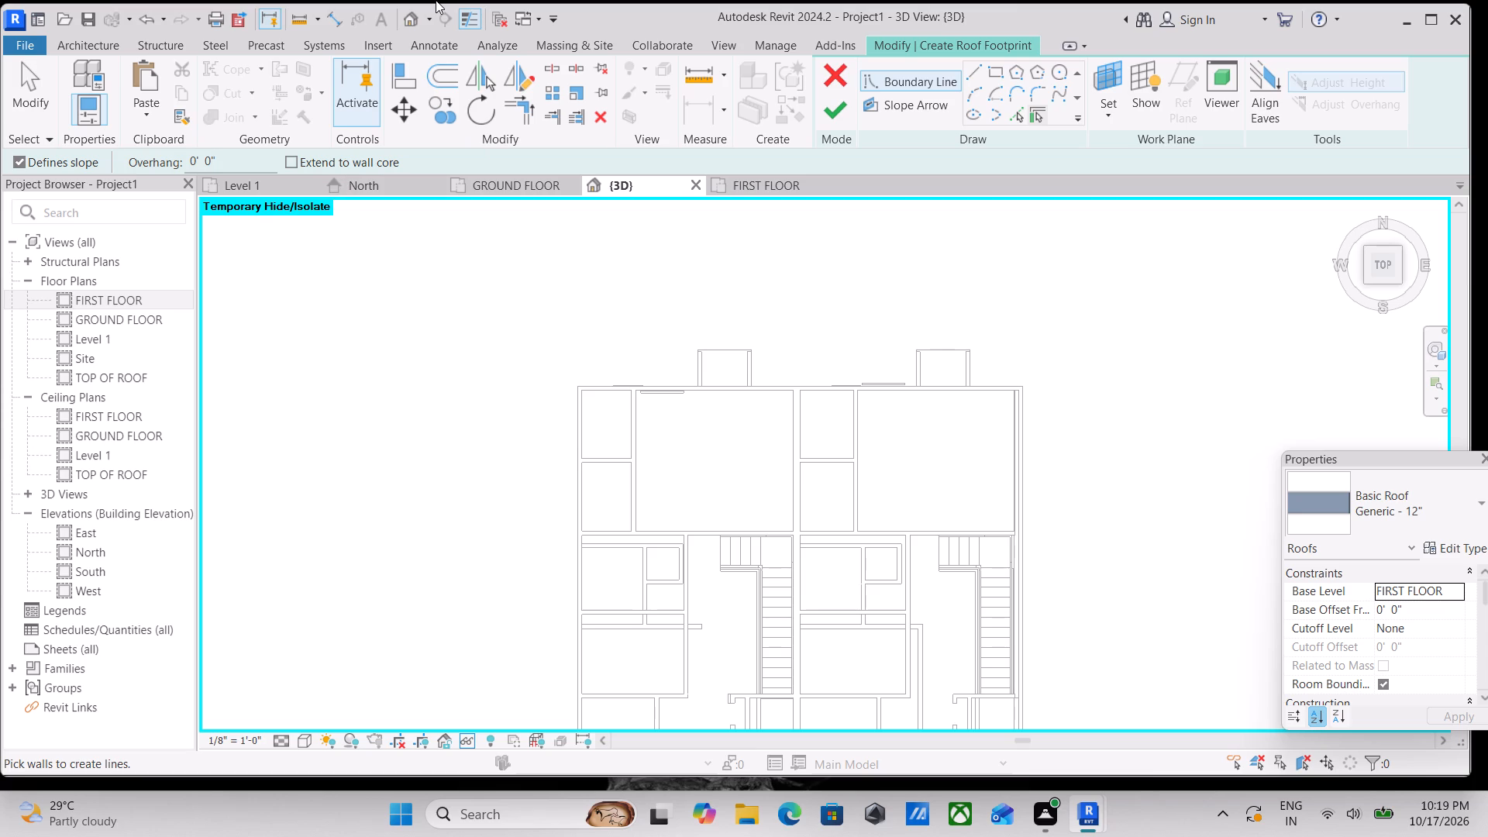
pyautogui.scroll(-2, 518, 415)
pyautogui.moveTo(518, 412); pyautogui.dragTo(522, 301, button='middle')
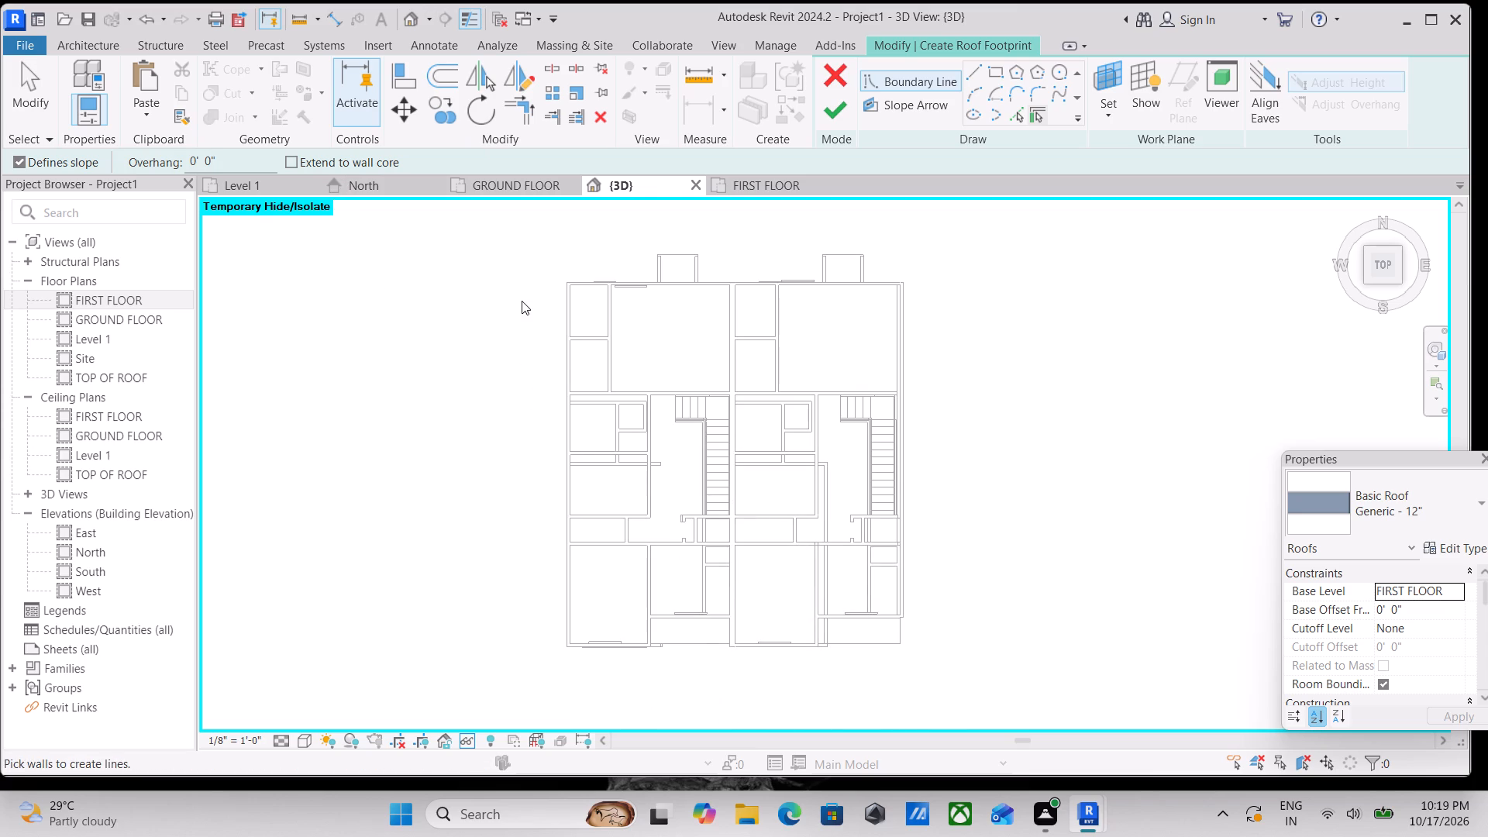
pyautogui.click(977, 67)
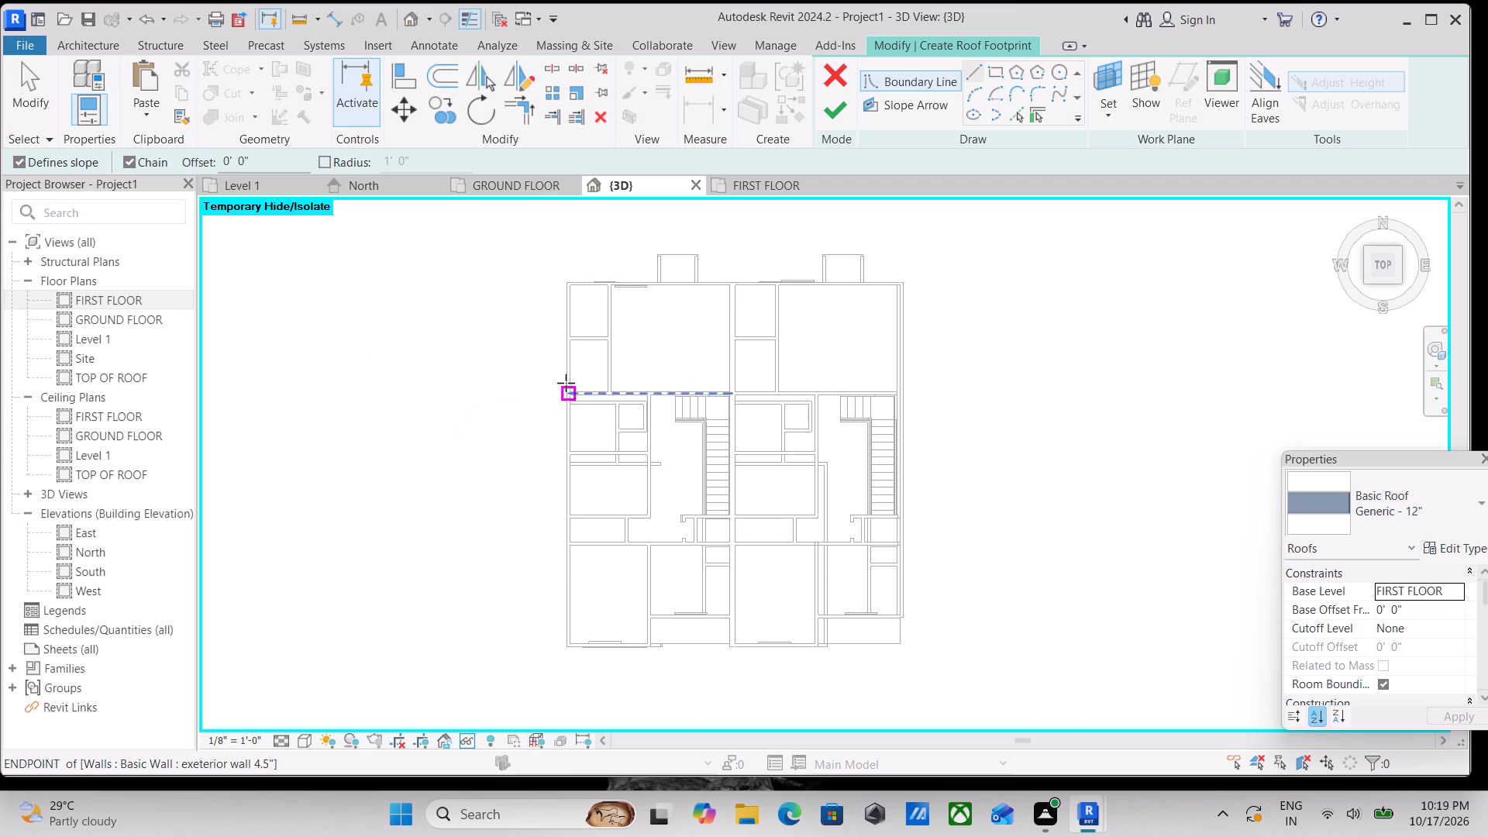
pyautogui.scroll(7, 567, 324)
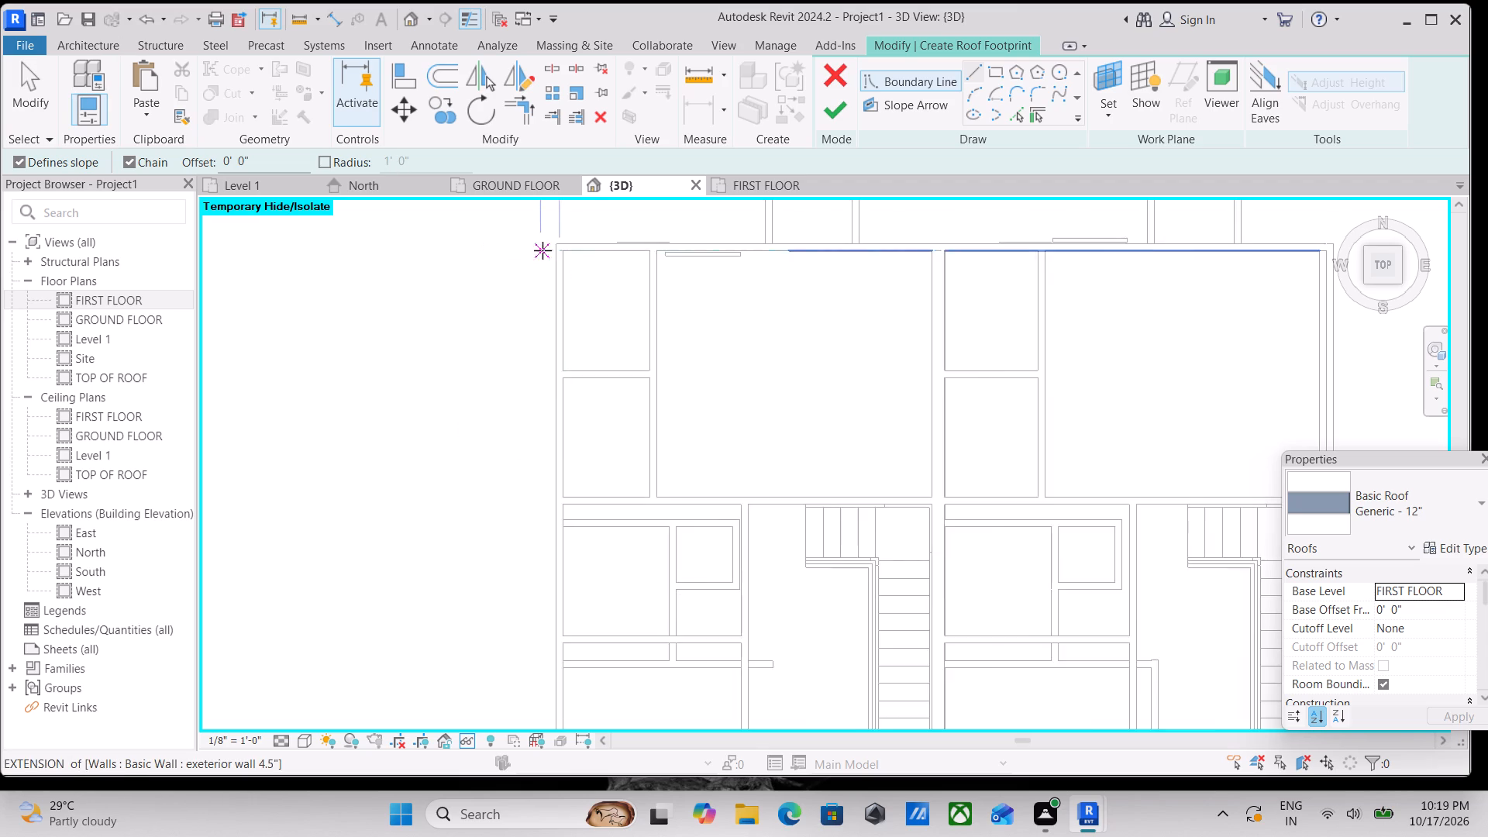
pyautogui.scroll(2, 542, 250)
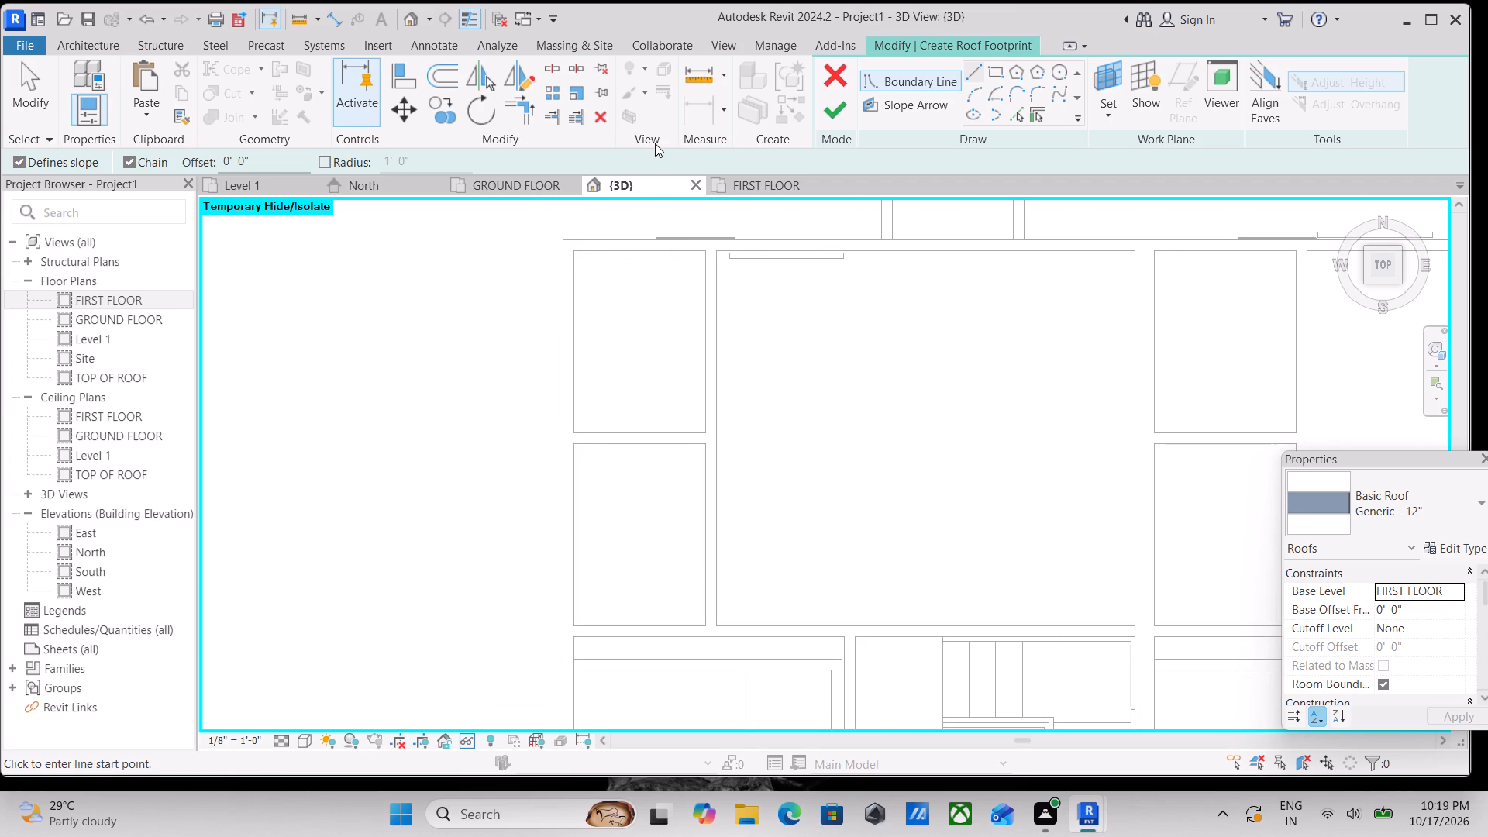
pyautogui.scroll(-2, 446, 266)
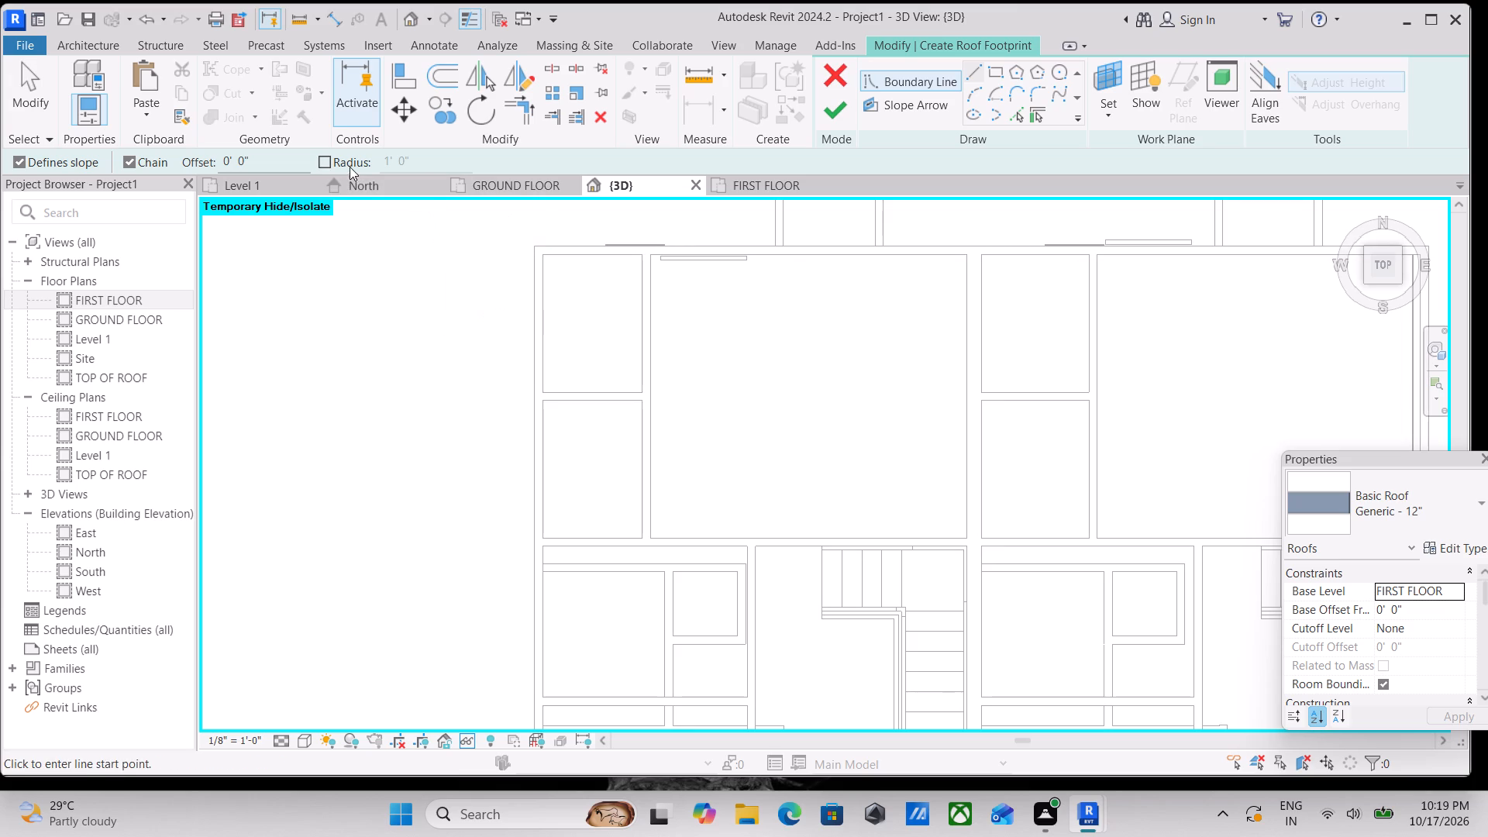
pyautogui.scroll(-1, 124, 173)
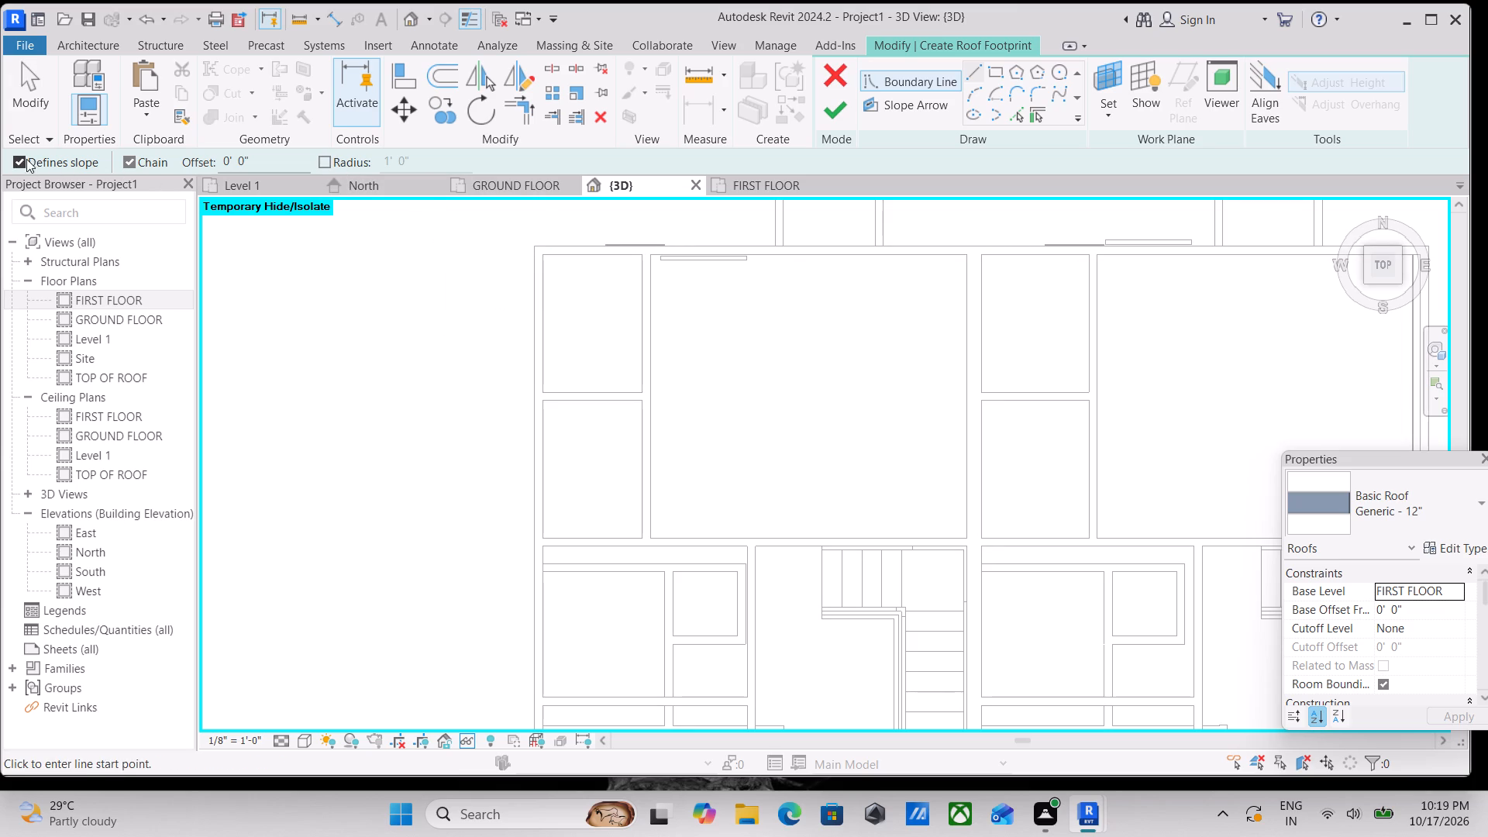
pyautogui.click(15, 160)
# Draw the roof boundary along the west exterior wall's inner face, from the rear corner to the front wall.
pyautogui.scroll(2, 549, 242)
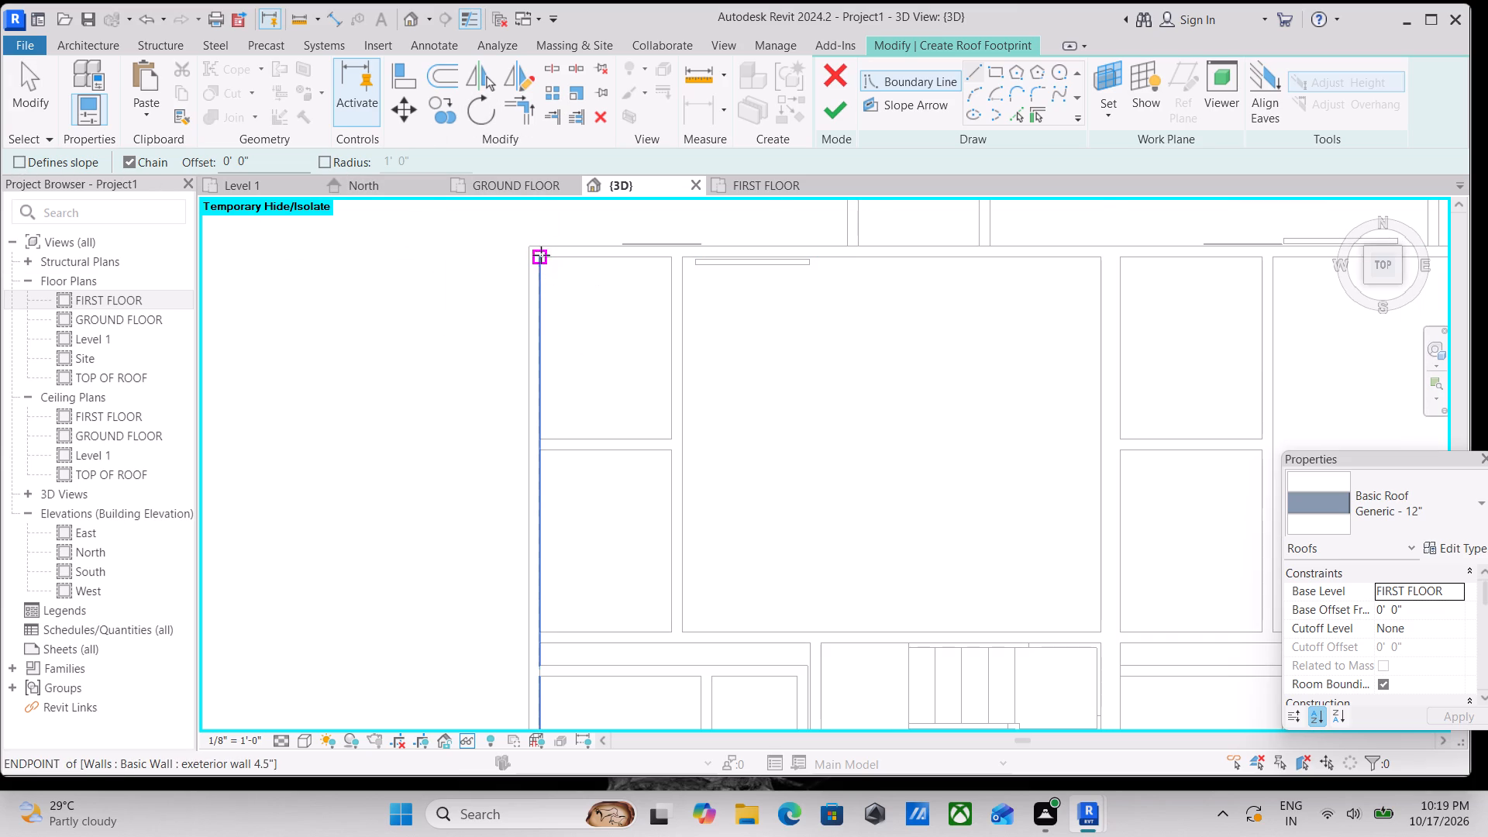
pyautogui.click(540, 257)
pyautogui.moveTo(540, 269); pyautogui.dragTo(529, 107, button='middle')
pyautogui.scroll(-4, 521, 422)
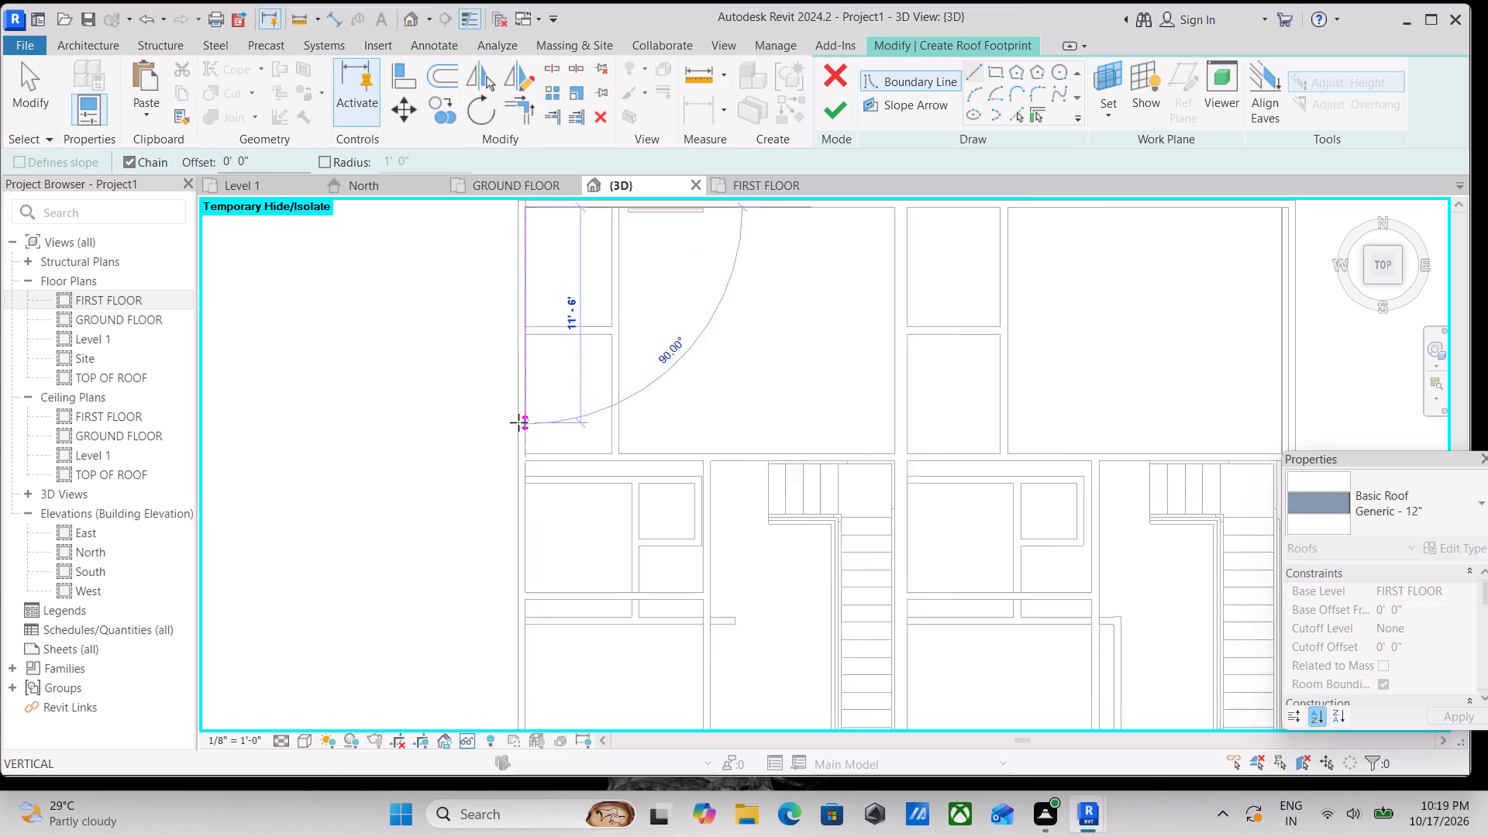
pyautogui.moveTo(515, 405); pyautogui.dragTo(509, 169, button='middle')
pyautogui.scroll(-1, 498, 495)
pyautogui.moveTo(498, 495); pyautogui.dragTo(521, 119, button='middle')
pyautogui.scroll(3, 561, 322)
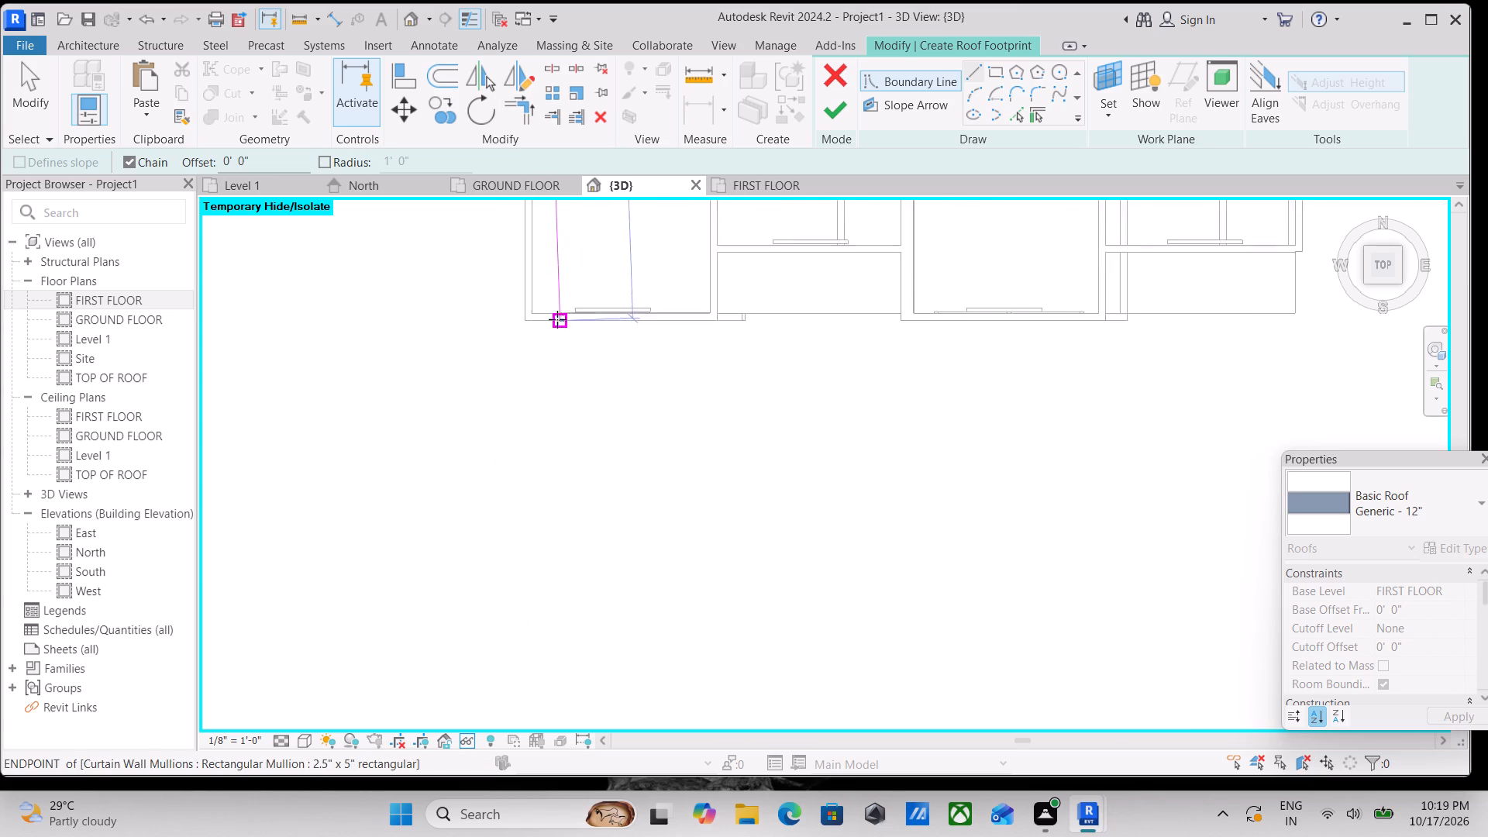
pyautogui.scroll(3, 524, 311)
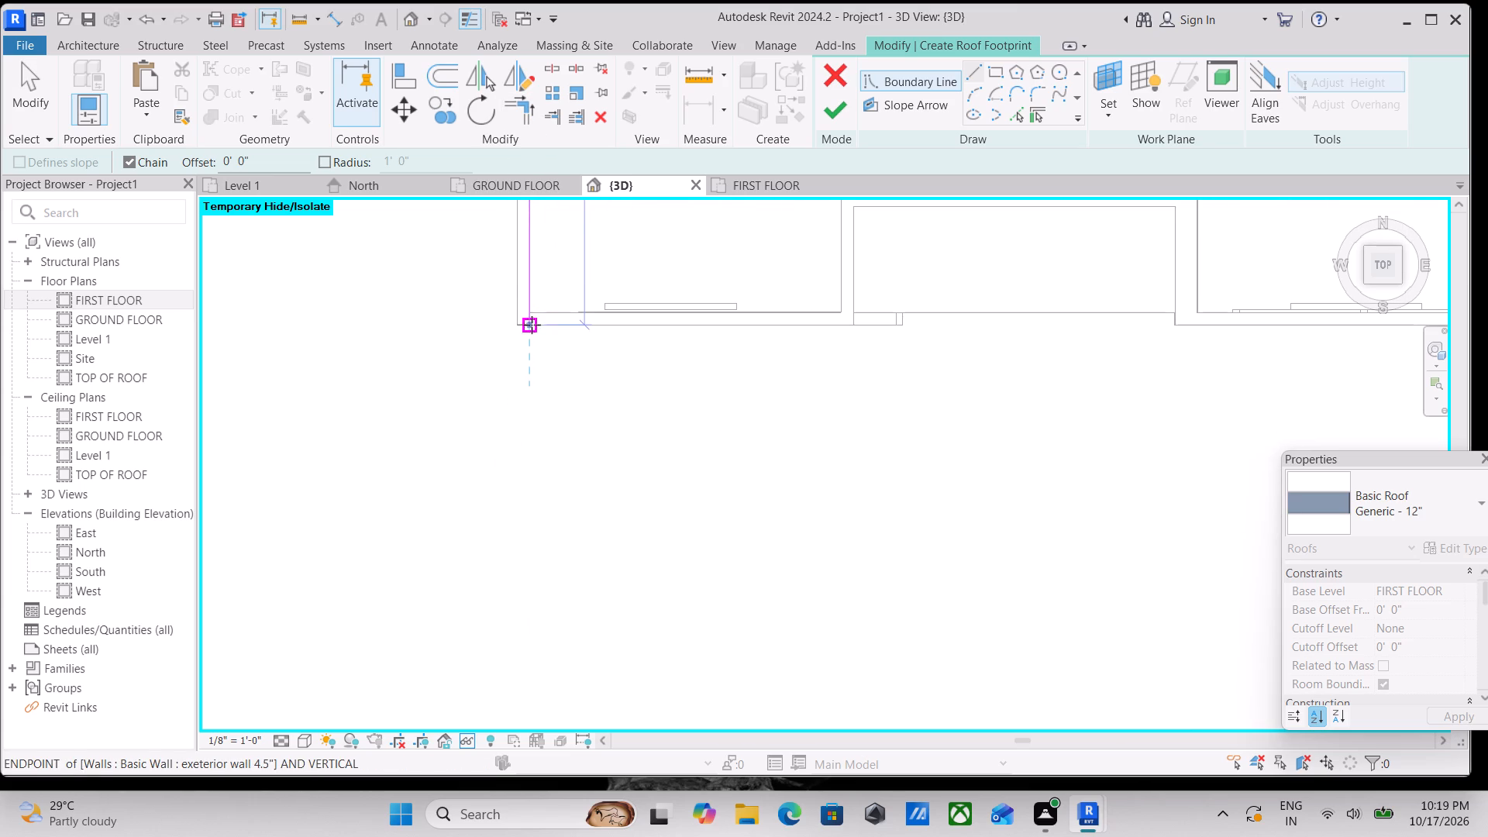
pyautogui.click(529, 314)
# Continue the boundary about 9'-6" across the west unit's projecting front room and about 3'-5" back to its recessed front wall.
pyautogui.moveTo(821, 312); pyautogui.dragTo(515, 309, button='middle')
pyautogui.scroll(-2, 517, 309)
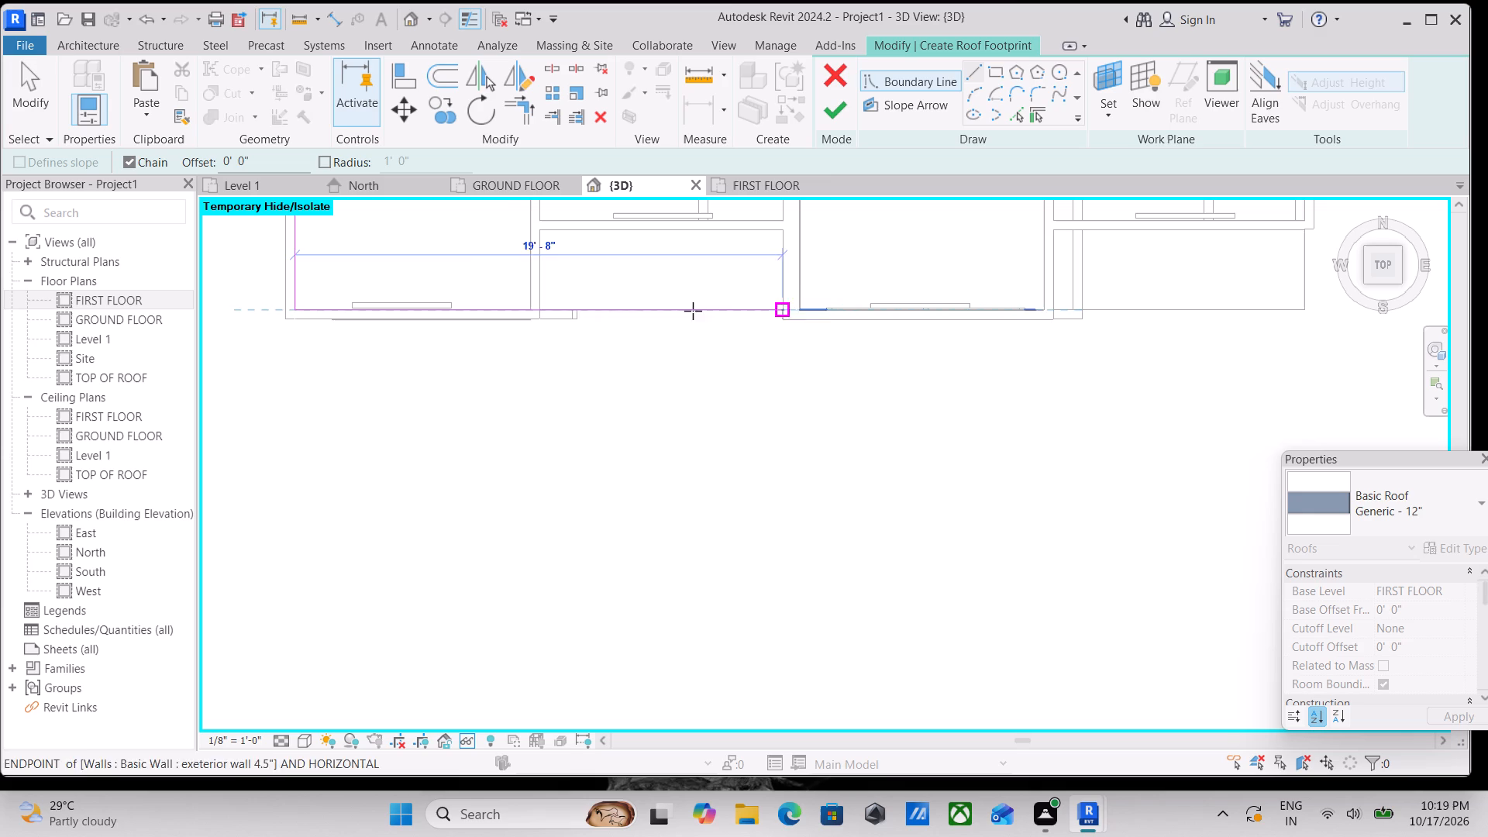
pyautogui.scroll(2, 508, 319)
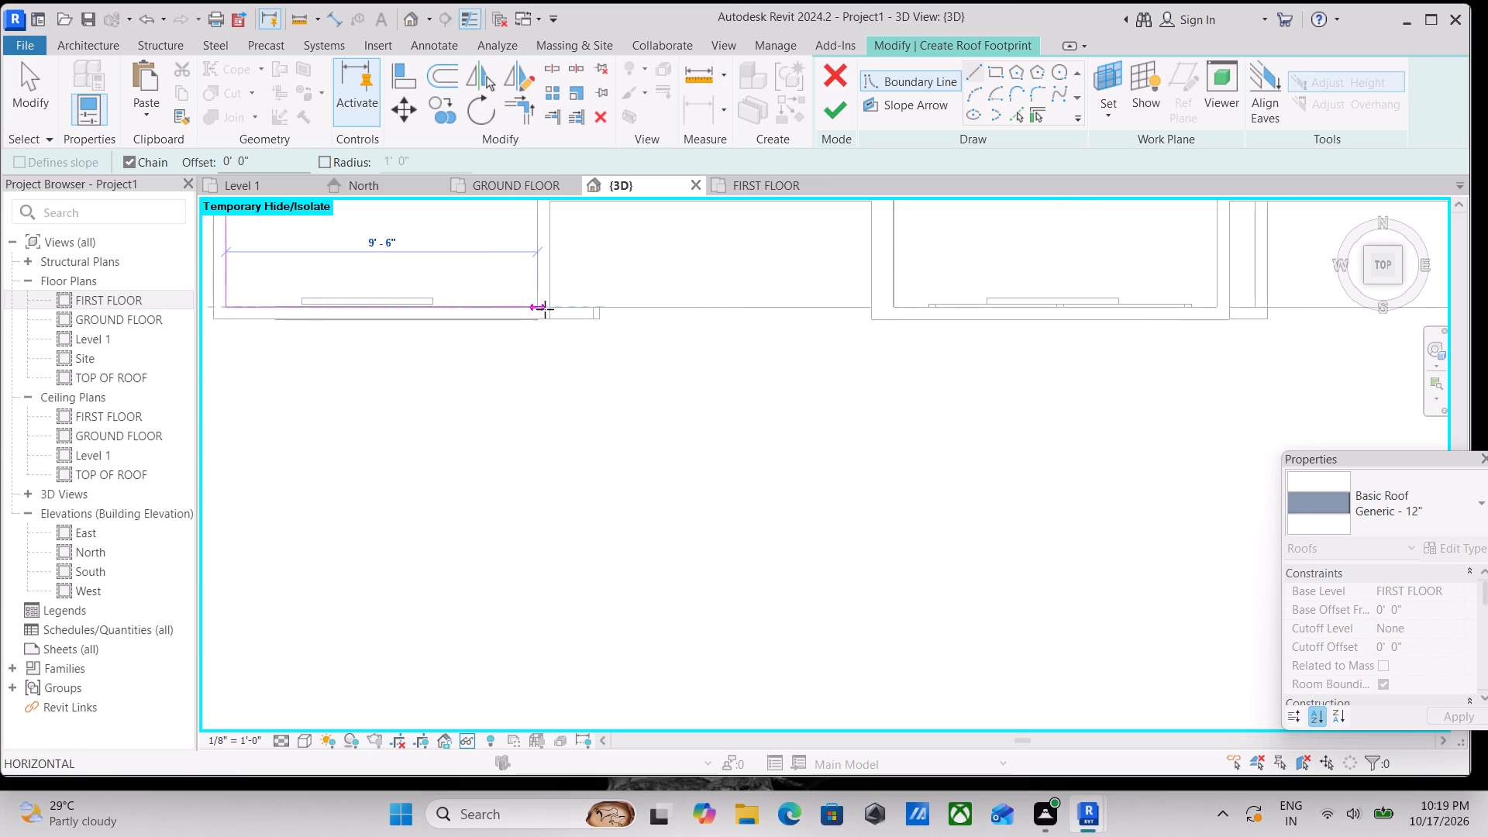
pyautogui.click(538, 310)
pyautogui.scroll(-1, 537, 276)
pyautogui.moveTo(537, 276); pyautogui.dragTo(539, 477, button='middle')
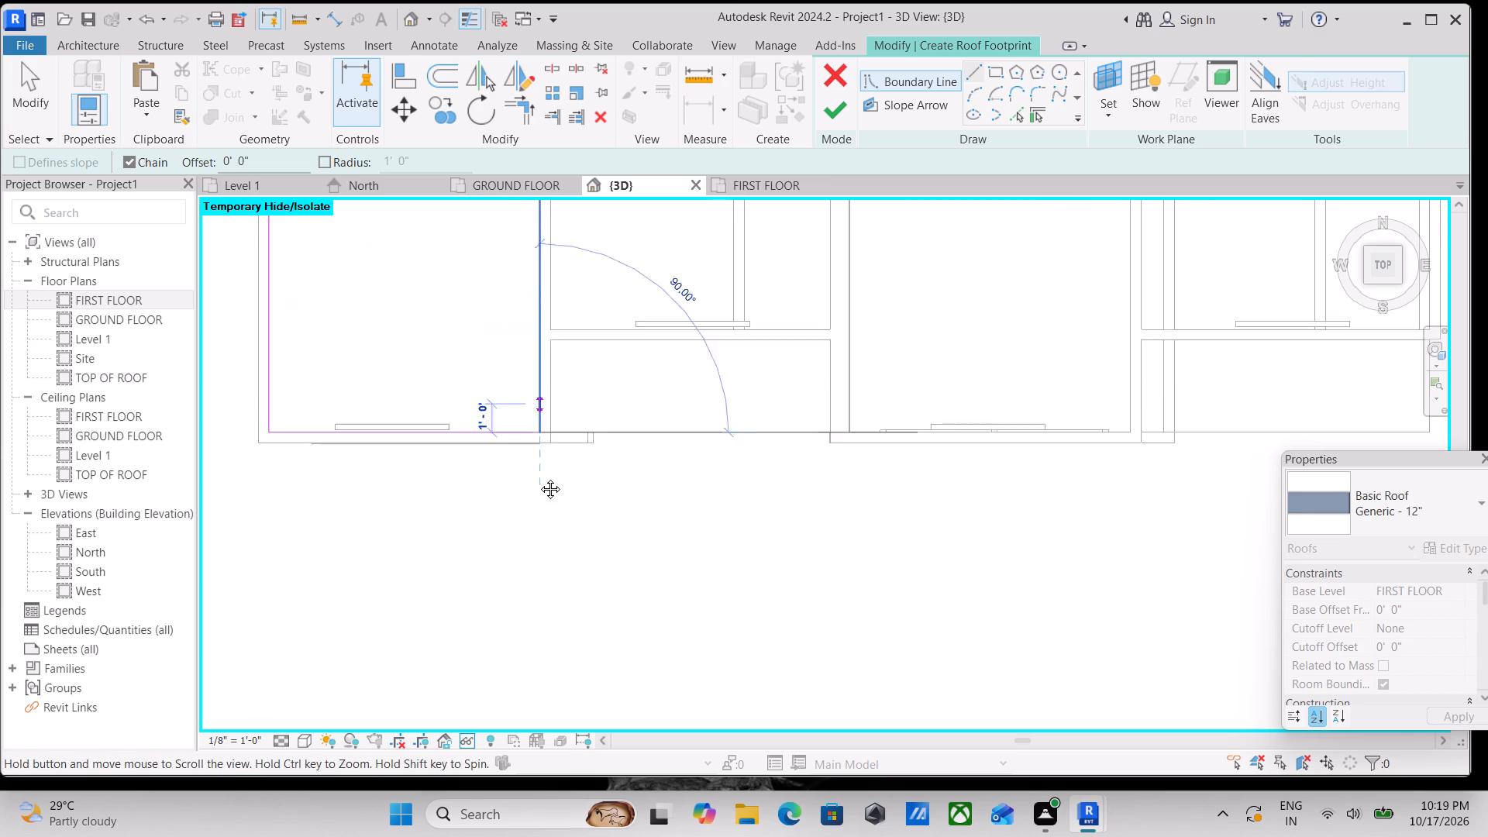
pyautogui.moveTo(539, 477); pyautogui.dragTo(539, 484, button='middle')
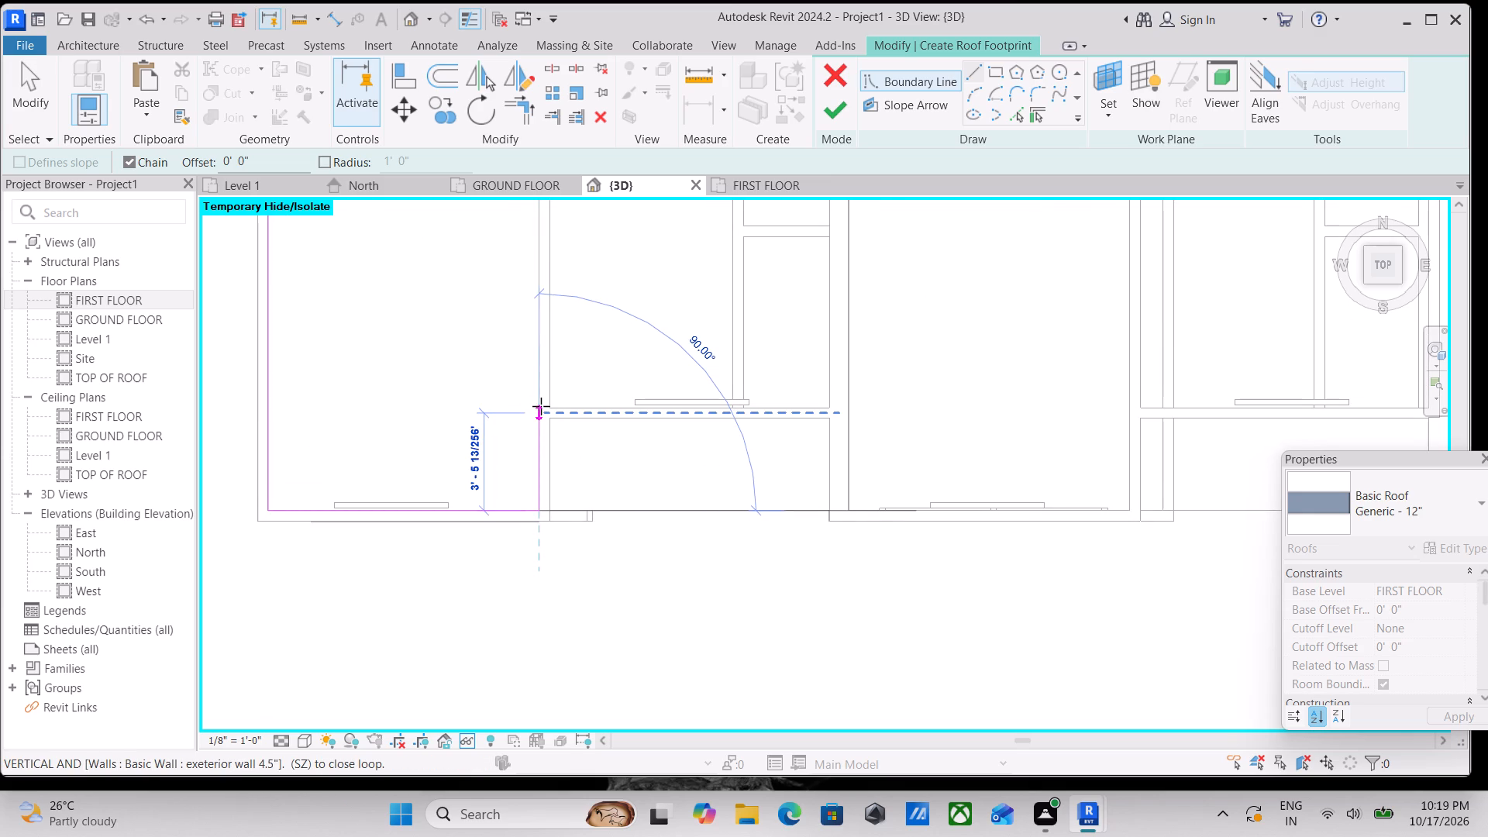
pyautogui.click(540, 406)
pyautogui.moveTo(637, 405); pyautogui.dragTo(514, 405, button='middle')
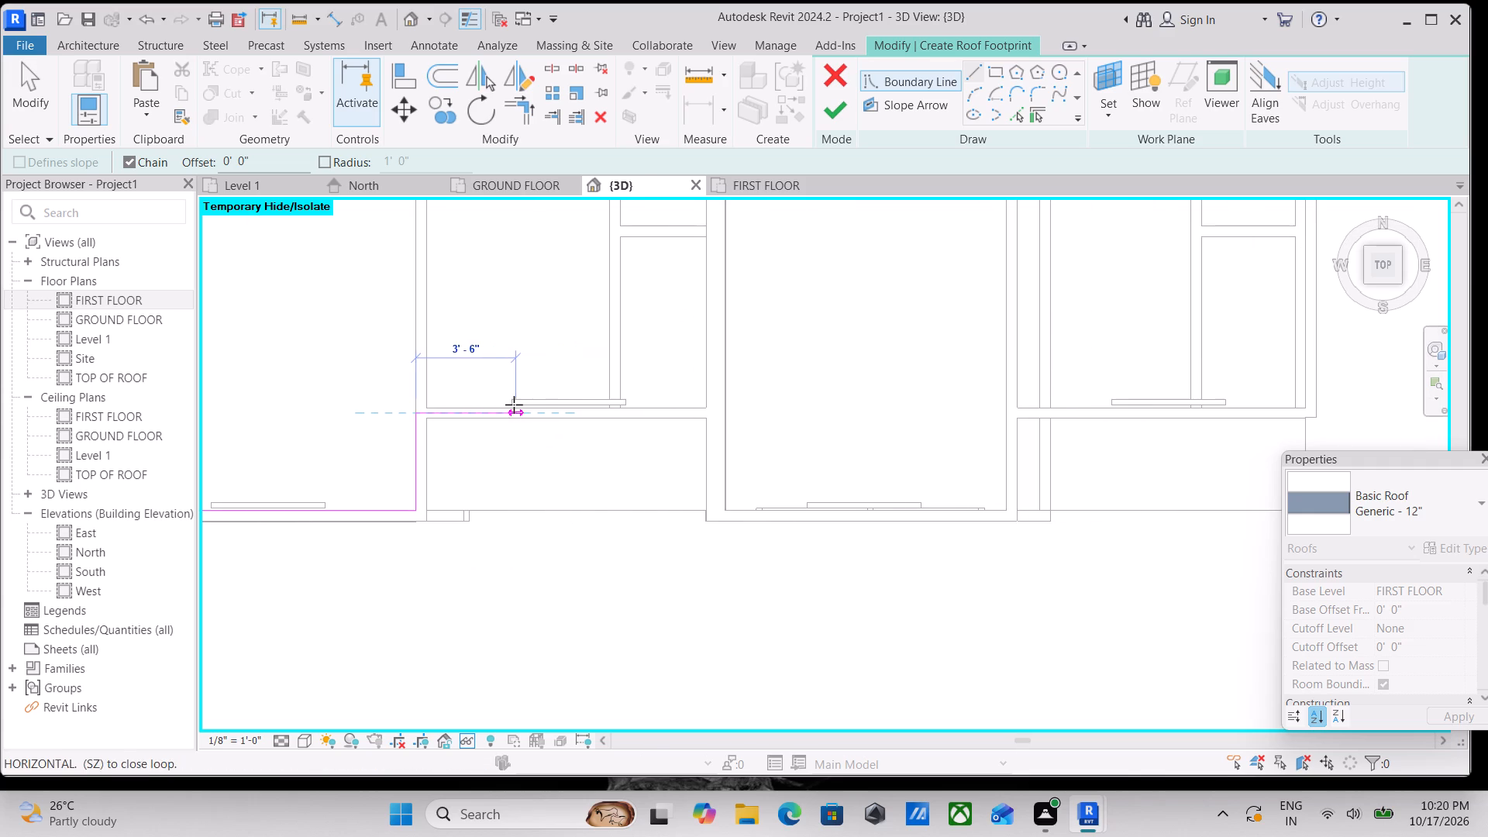
pyautogui.scroll(-1, 718, 398)
pyautogui.moveTo(718, 398); pyautogui.dragTo(704, 441, button='middle')
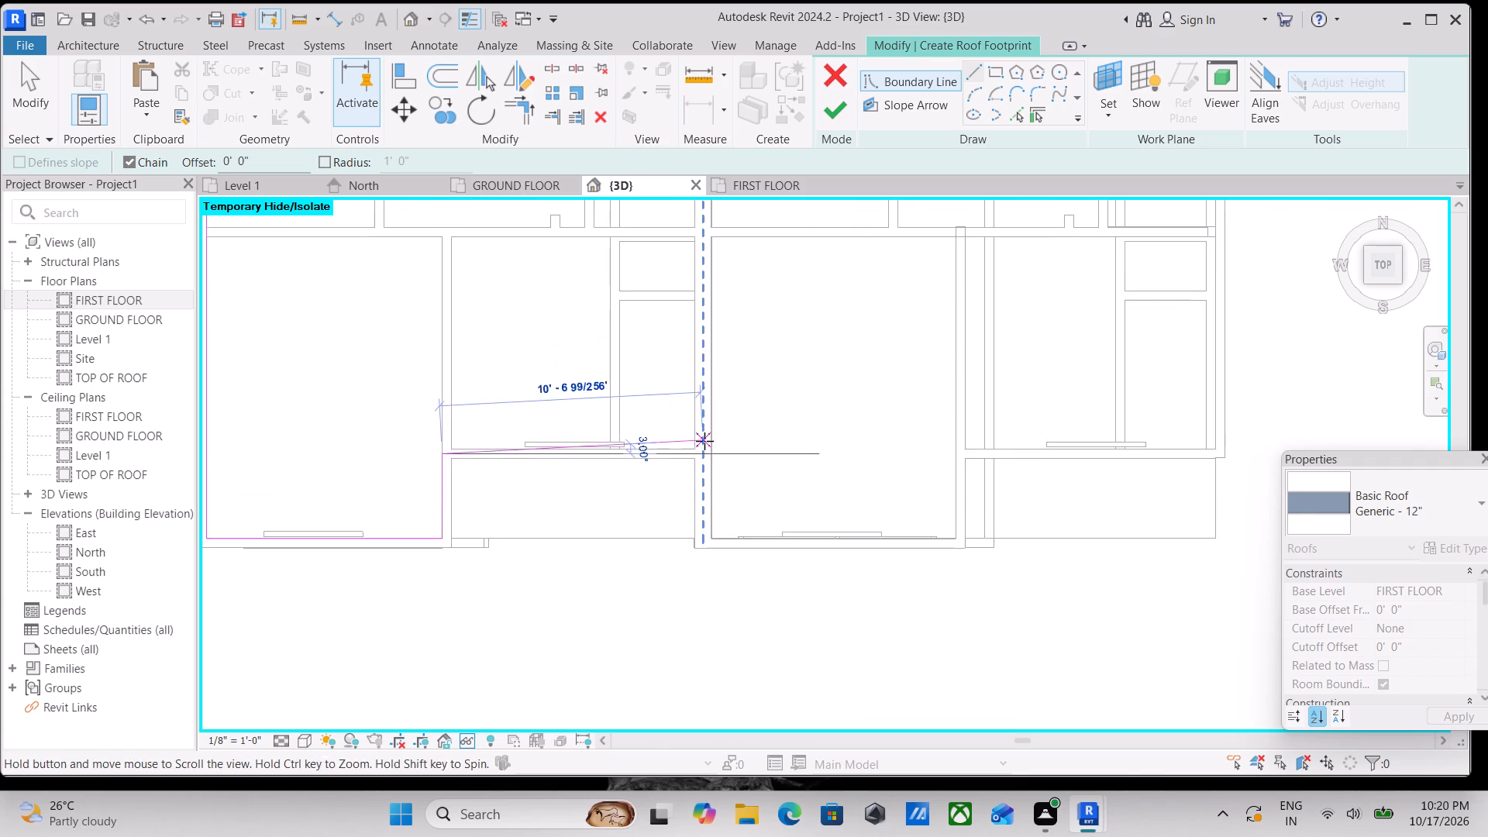
pyautogui.scroll(-6, 708, 434)
pyautogui.press('Escape')
# Draw the east roof boundary along the exterior wall, from the rear corner to the east unit's recessed front wall.
pyautogui.scroll(-2, 816, 383)
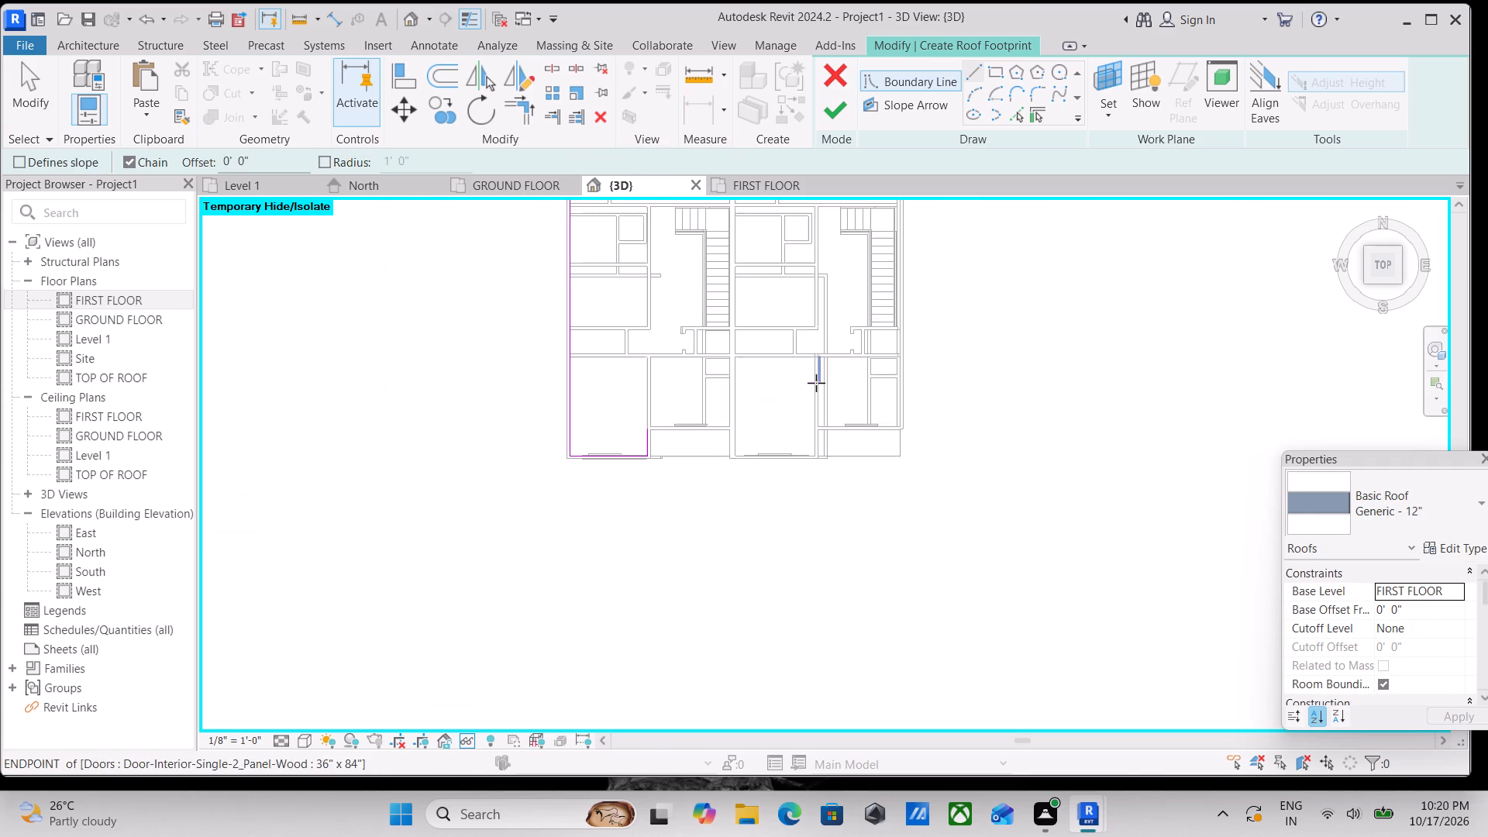
pyautogui.scroll(-1, 816, 383)
pyautogui.moveTo(774, 410); pyautogui.dragTo(505, 549, button='middle')
pyautogui.scroll(2, 656, 332)
pyautogui.scroll(3, 639, 271)
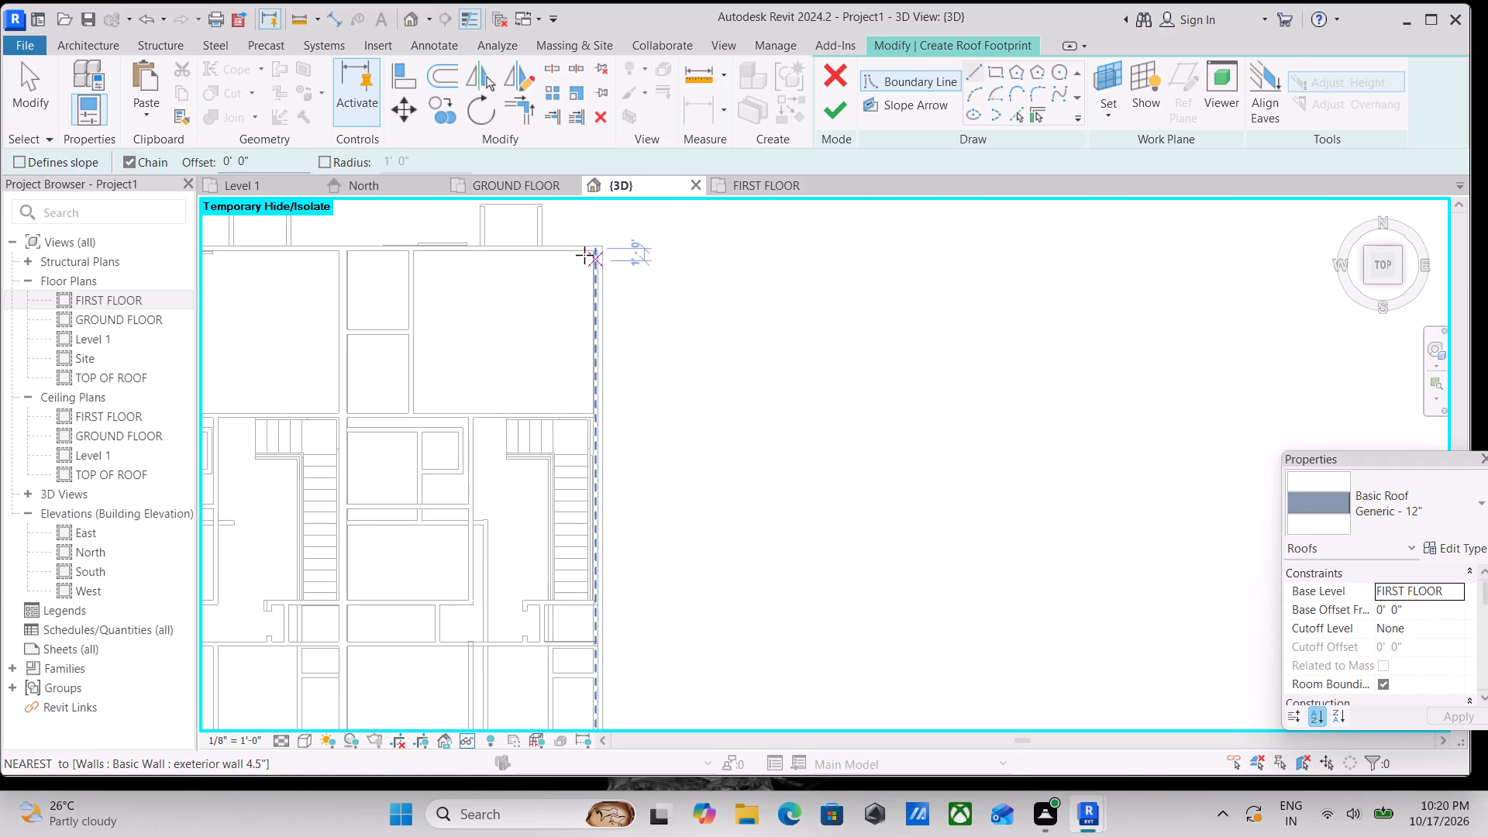
pyautogui.scroll(4, 584, 255)
pyautogui.scroll(2, 596, 324)
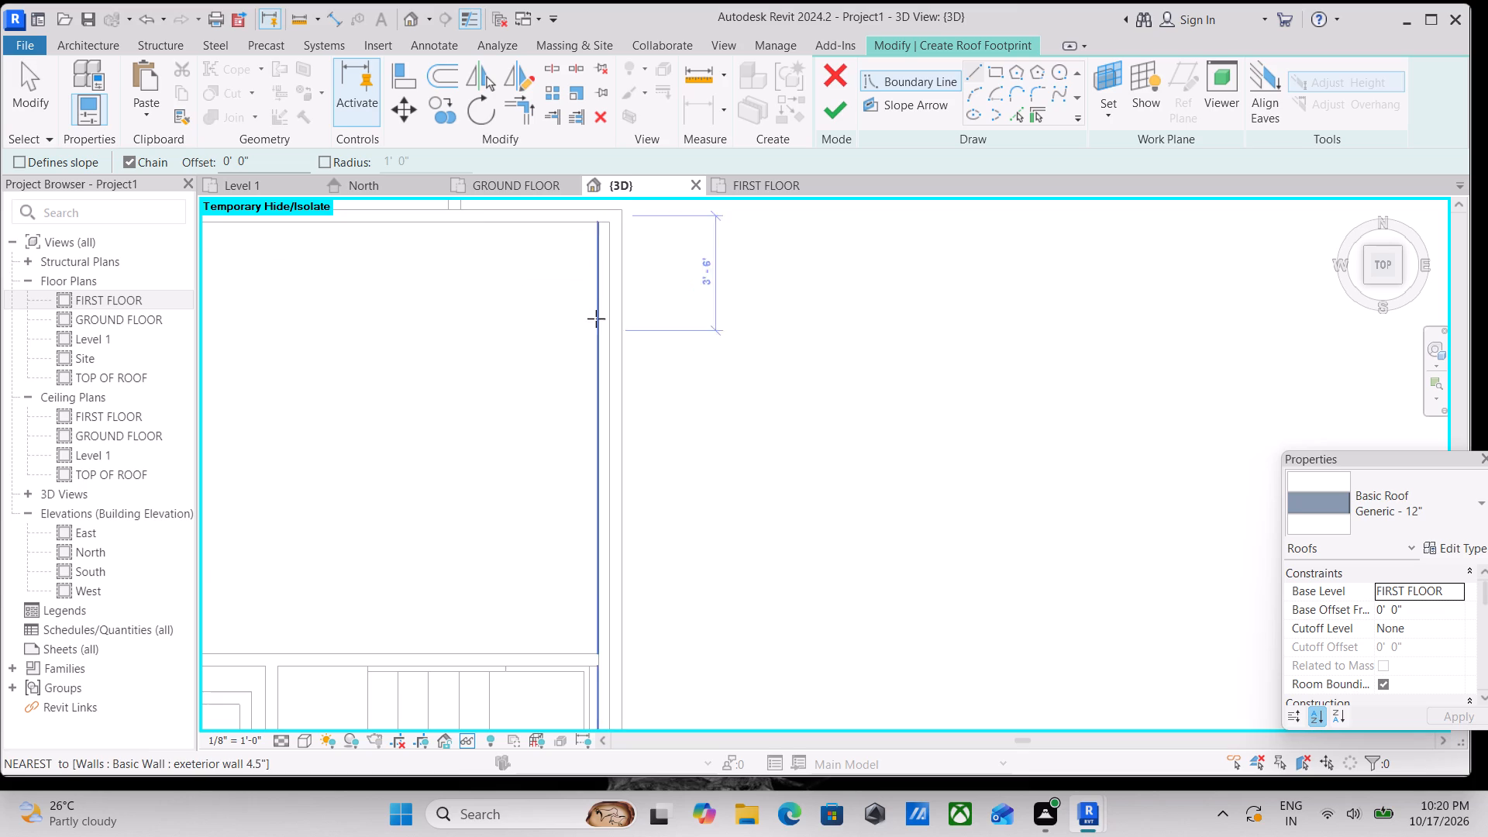
pyautogui.click(608, 228)
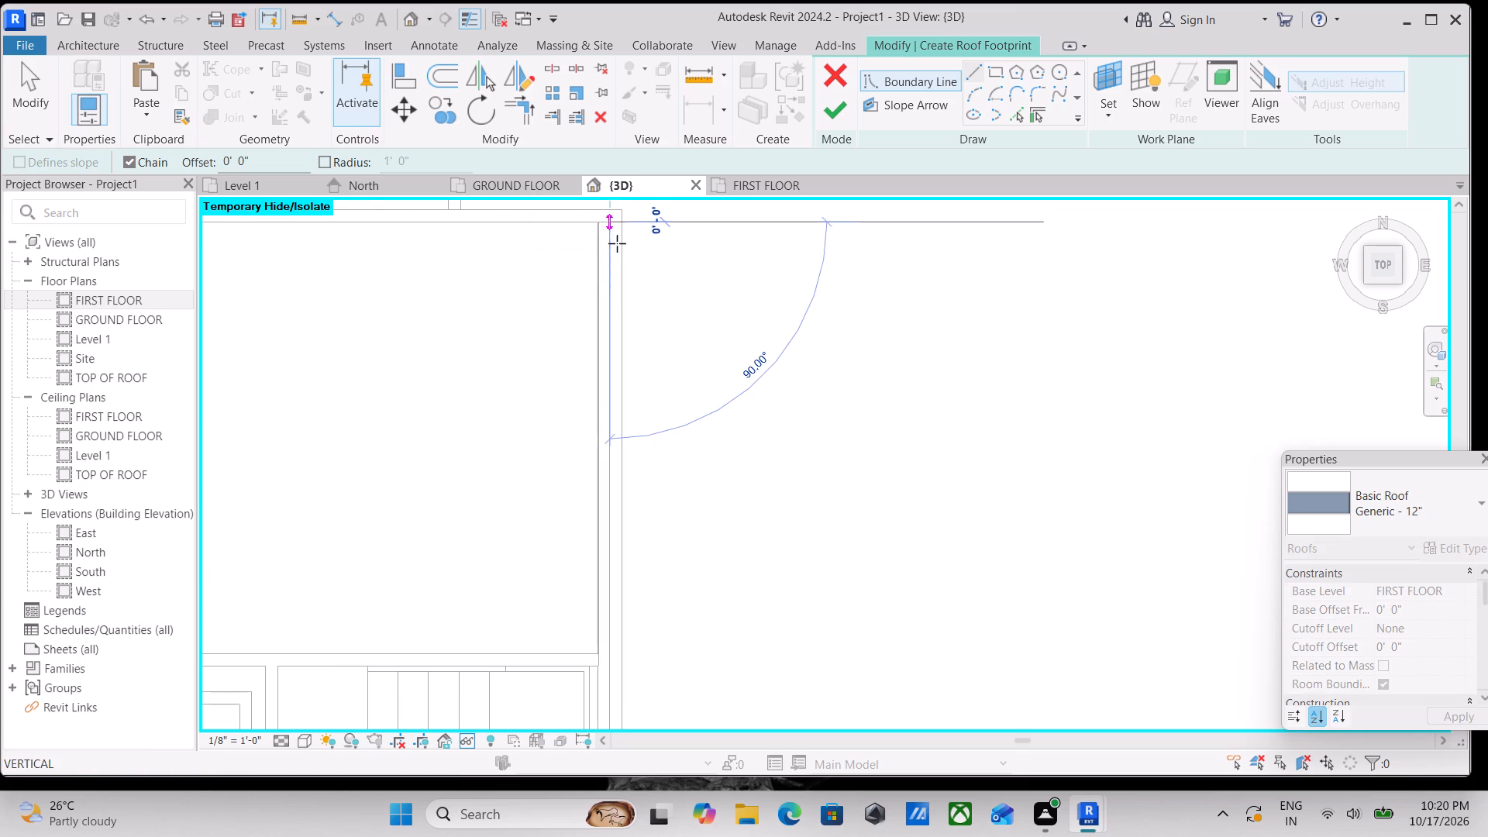
pyautogui.scroll(-2, 604, 522)
pyautogui.moveTo(604, 513); pyautogui.dragTo(582, 298, button='middle')
pyautogui.scroll(-4, 569, 532)
pyautogui.moveTo(567, 531); pyautogui.dragTo(578, 310, button='middle')
pyautogui.scroll(-2, 589, 507)
pyautogui.moveTo(589, 507); pyautogui.dragTo(584, 349, button='middle')
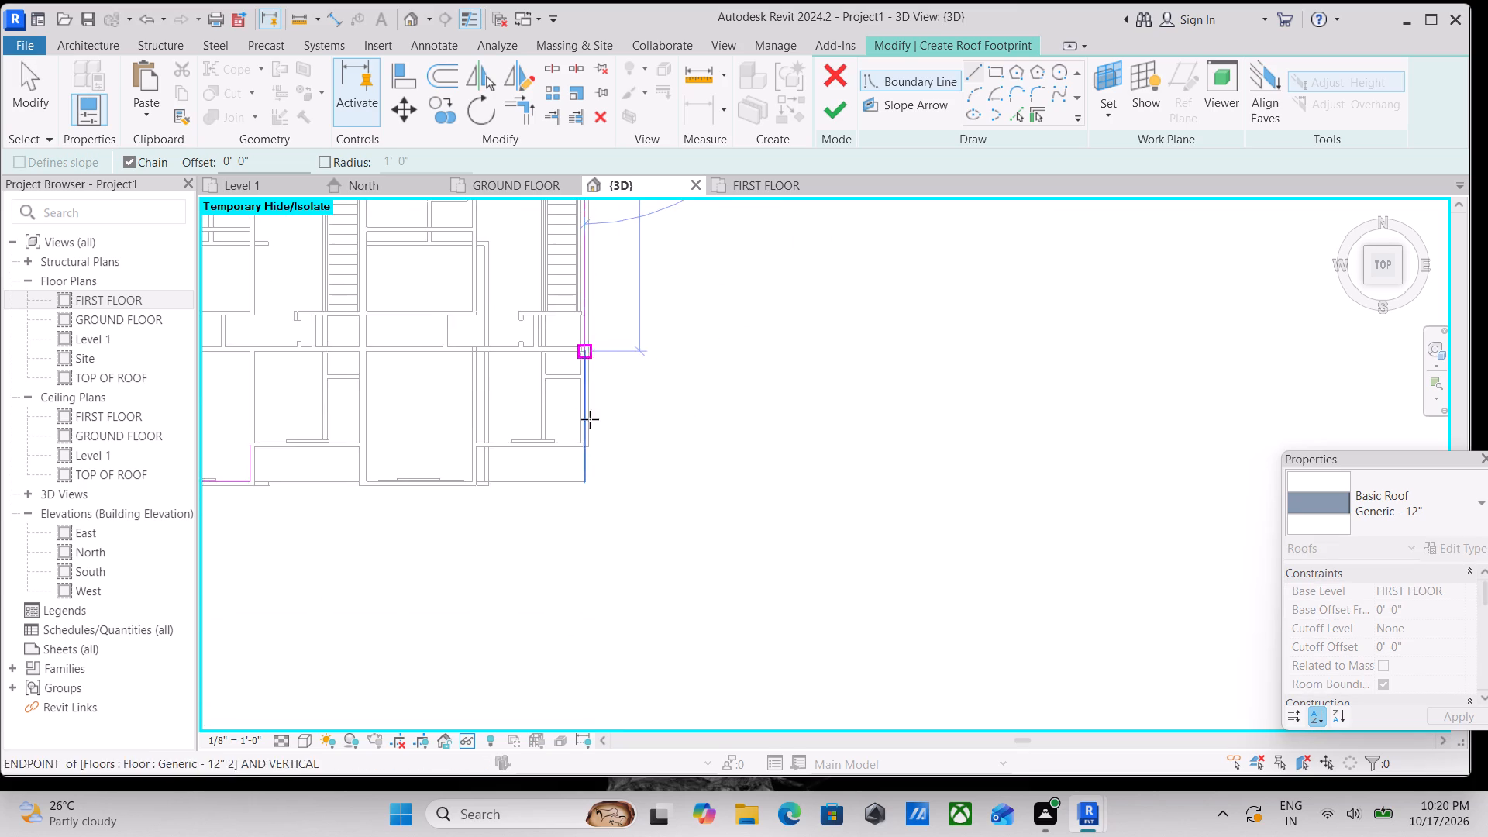
pyautogui.scroll(7, 588, 445)
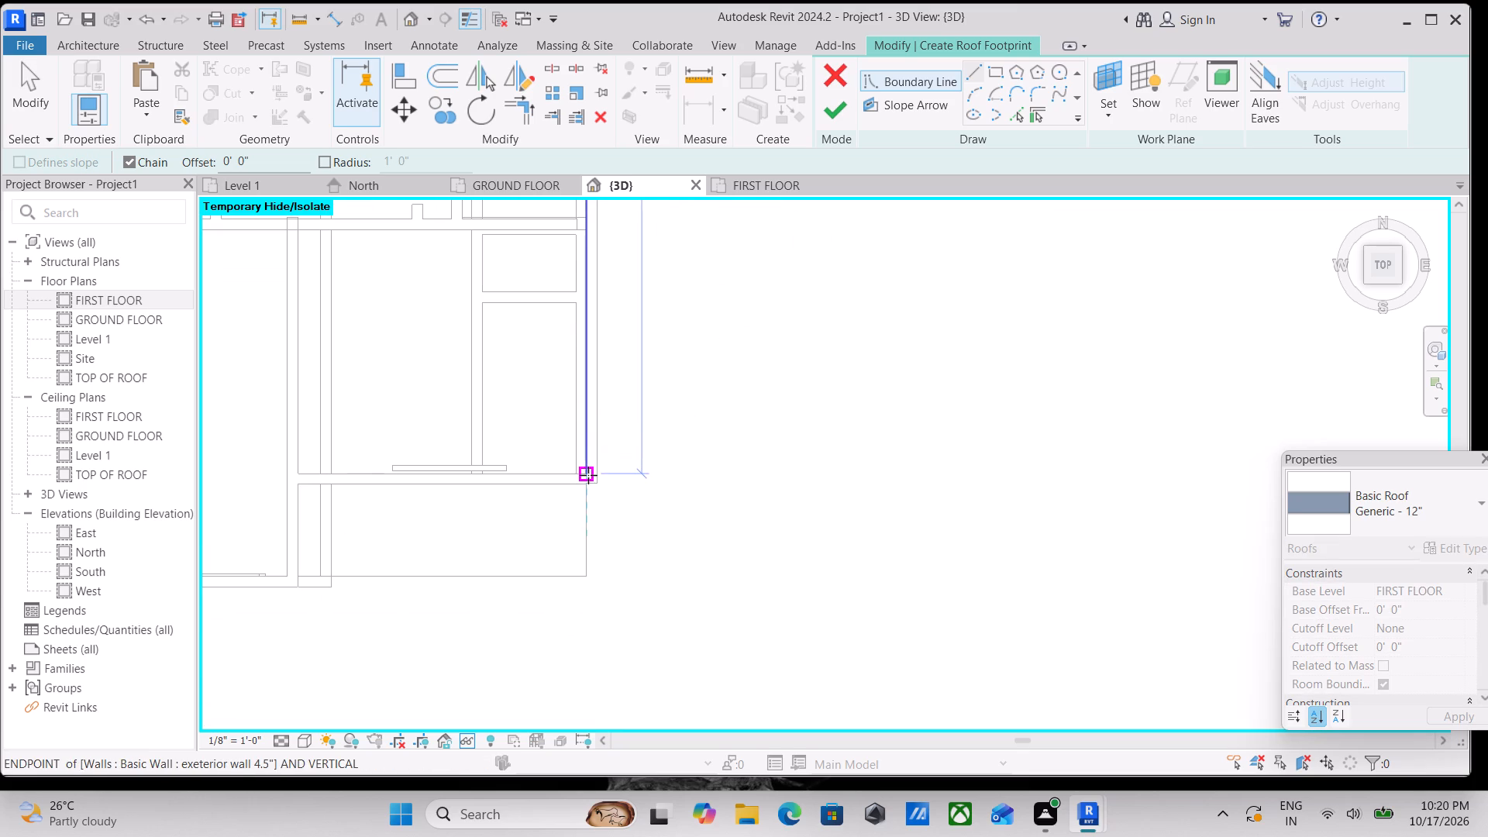
pyautogui.click(588, 475)
# Draw boundary lines along the east unit's recessed front wall and about 9'-11" across the front of its projecting room.
pyautogui.moveTo(338, 491); pyautogui.dragTo(581, 431, button='middle')
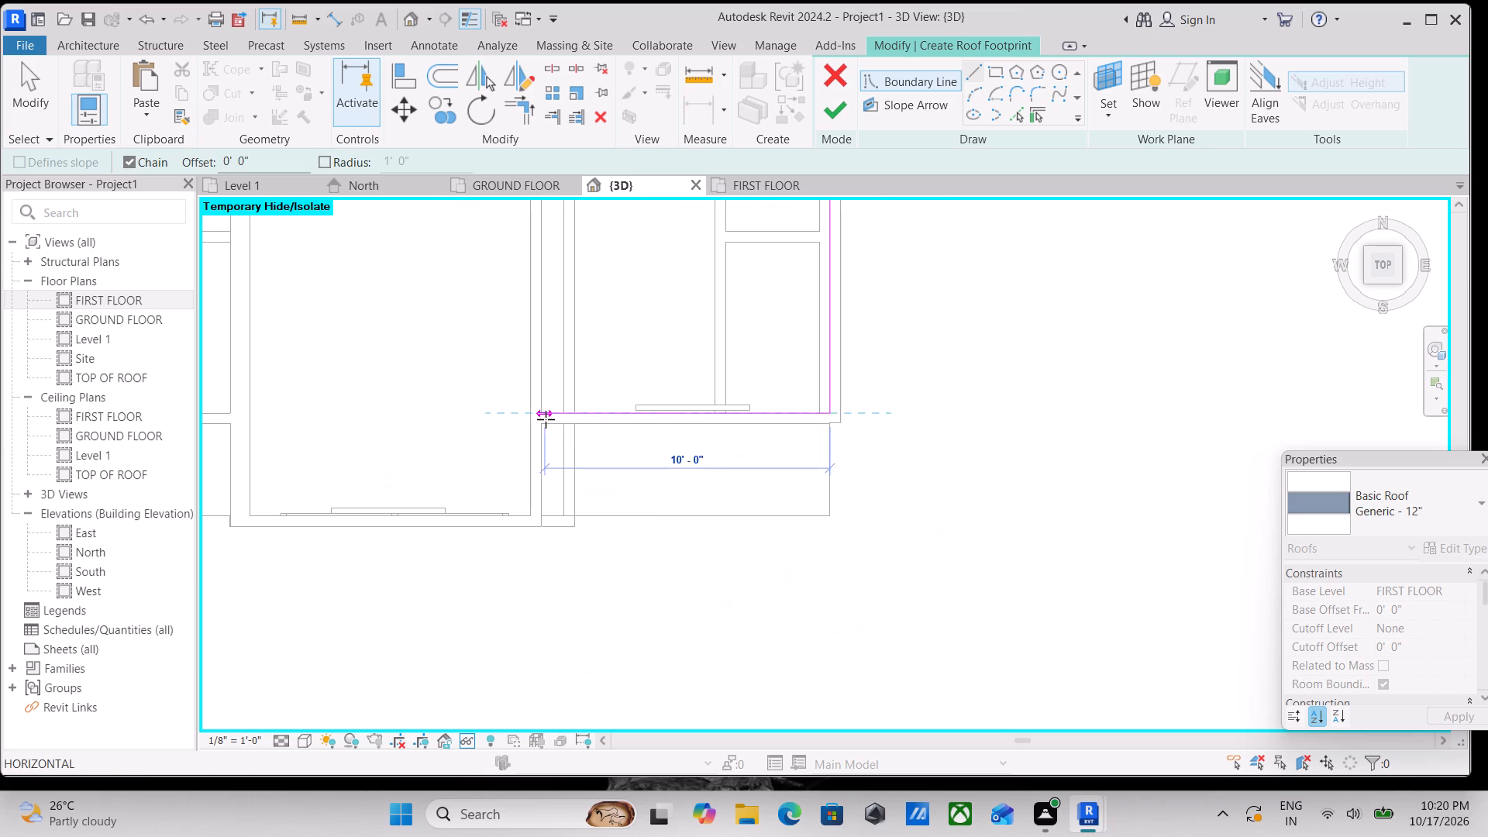
pyautogui.doubleClick(536, 414)
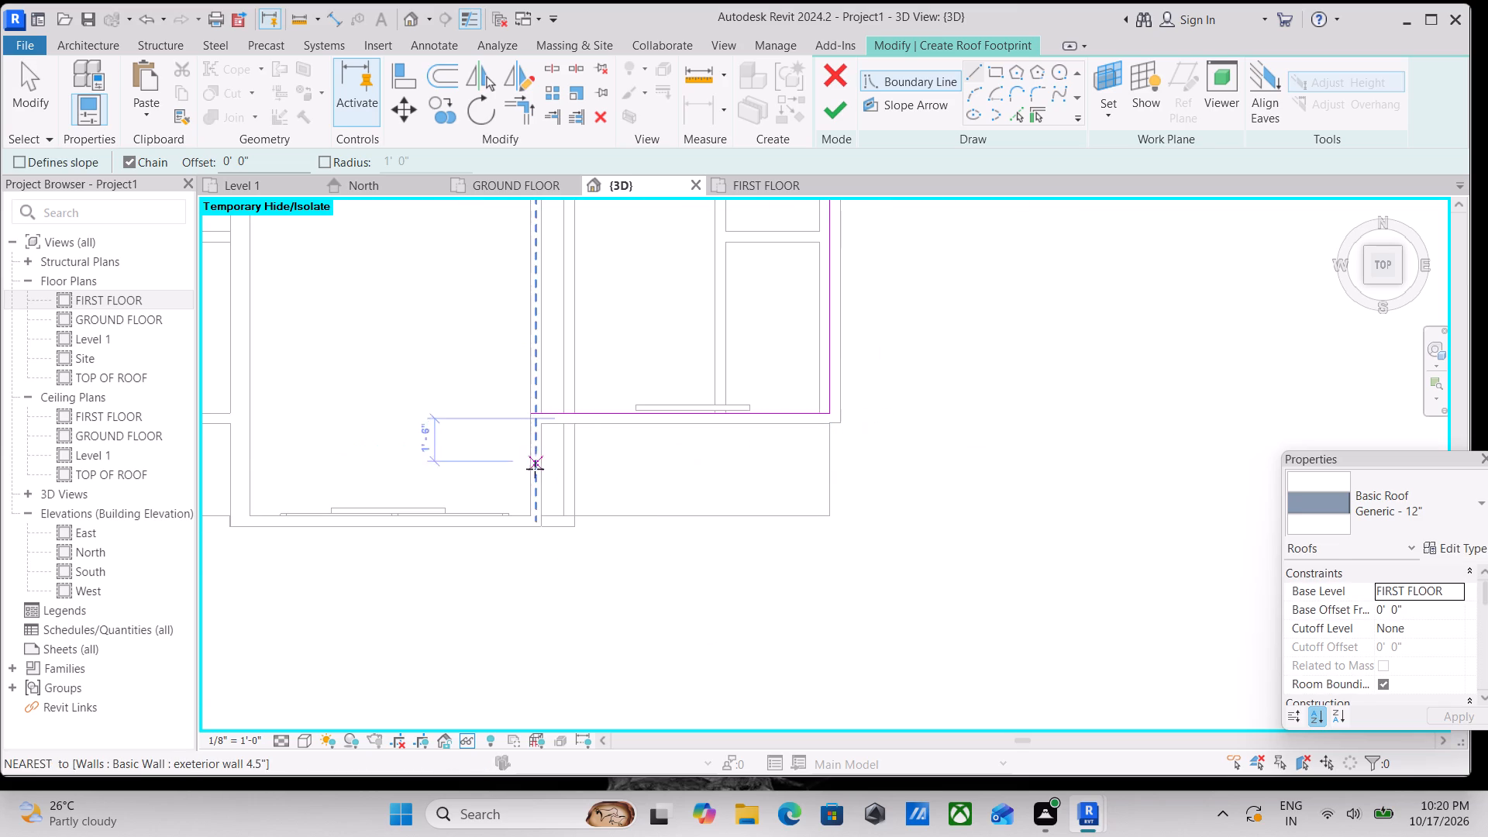
pyautogui.click(535, 512)
pyautogui.moveTo(335, 522); pyautogui.dragTo(675, 491, button='middle')
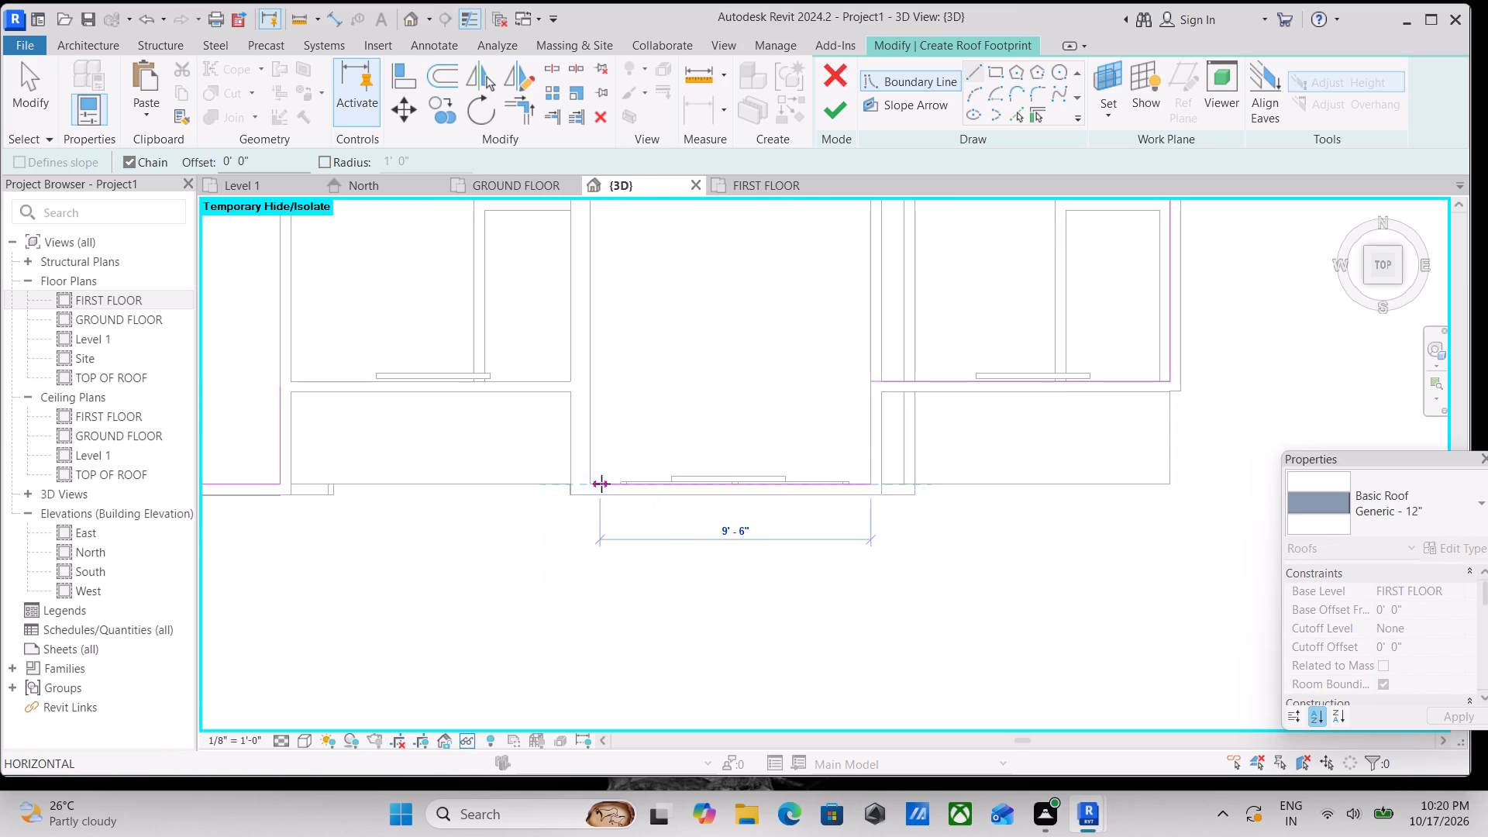
pyautogui.scroll(3, 594, 481)
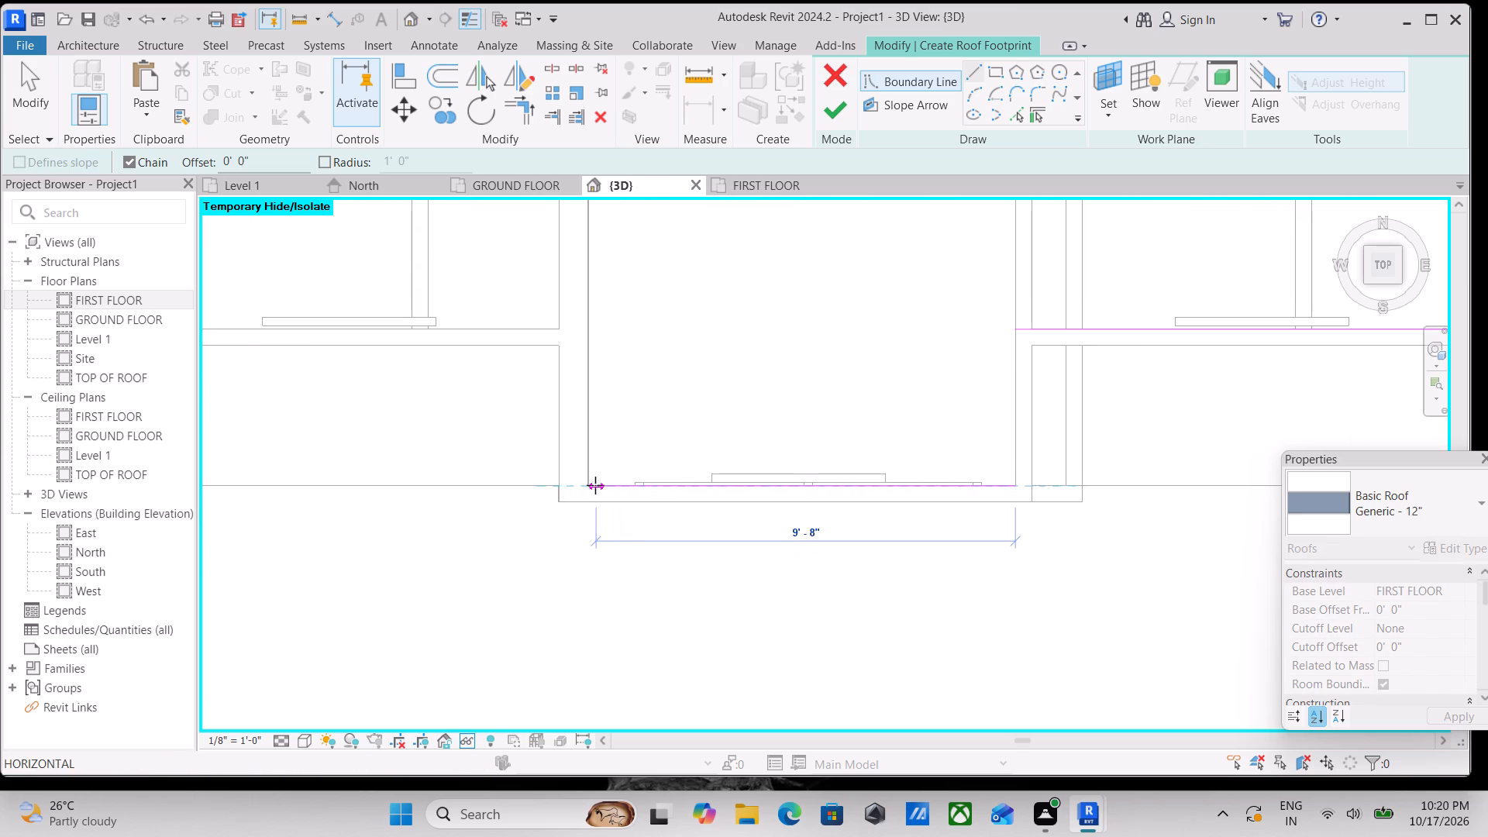
pyautogui.click(587, 485)
pyautogui.moveTo(591, 387); pyautogui.dragTo(585, 480, button='middle')
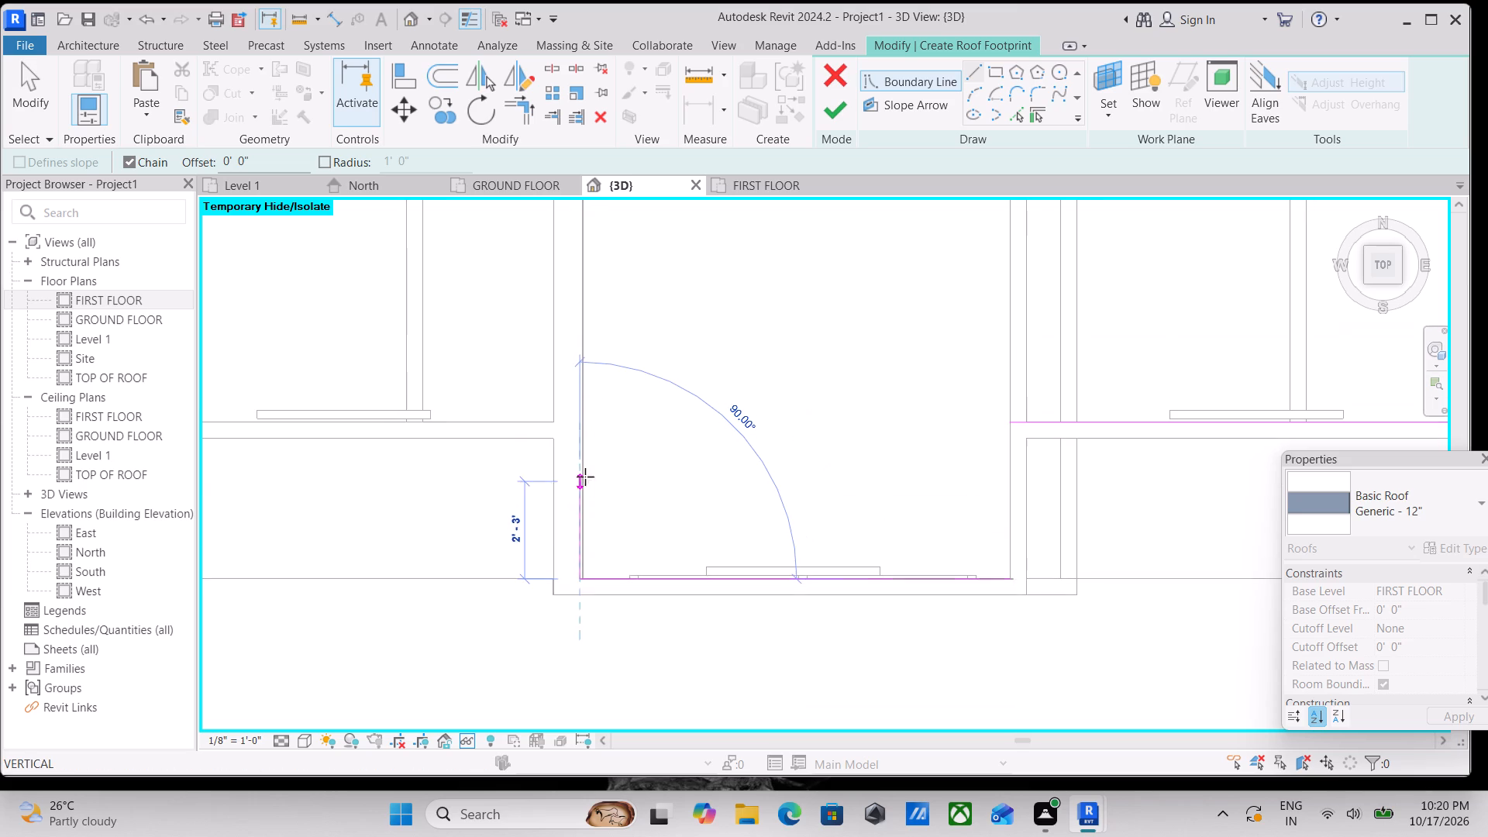
pyautogui.press('Escape')
pyautogui.press('Escape')
# Shorten the projecting room's front boundary line to about 9'-10", bringing its west end to the shared wall's inner face.
pyautogui.scroll(2, 620, 544)
pyautogui.moveTo(622, 531); pyautogui.dragTo(626, 520, button='middle')
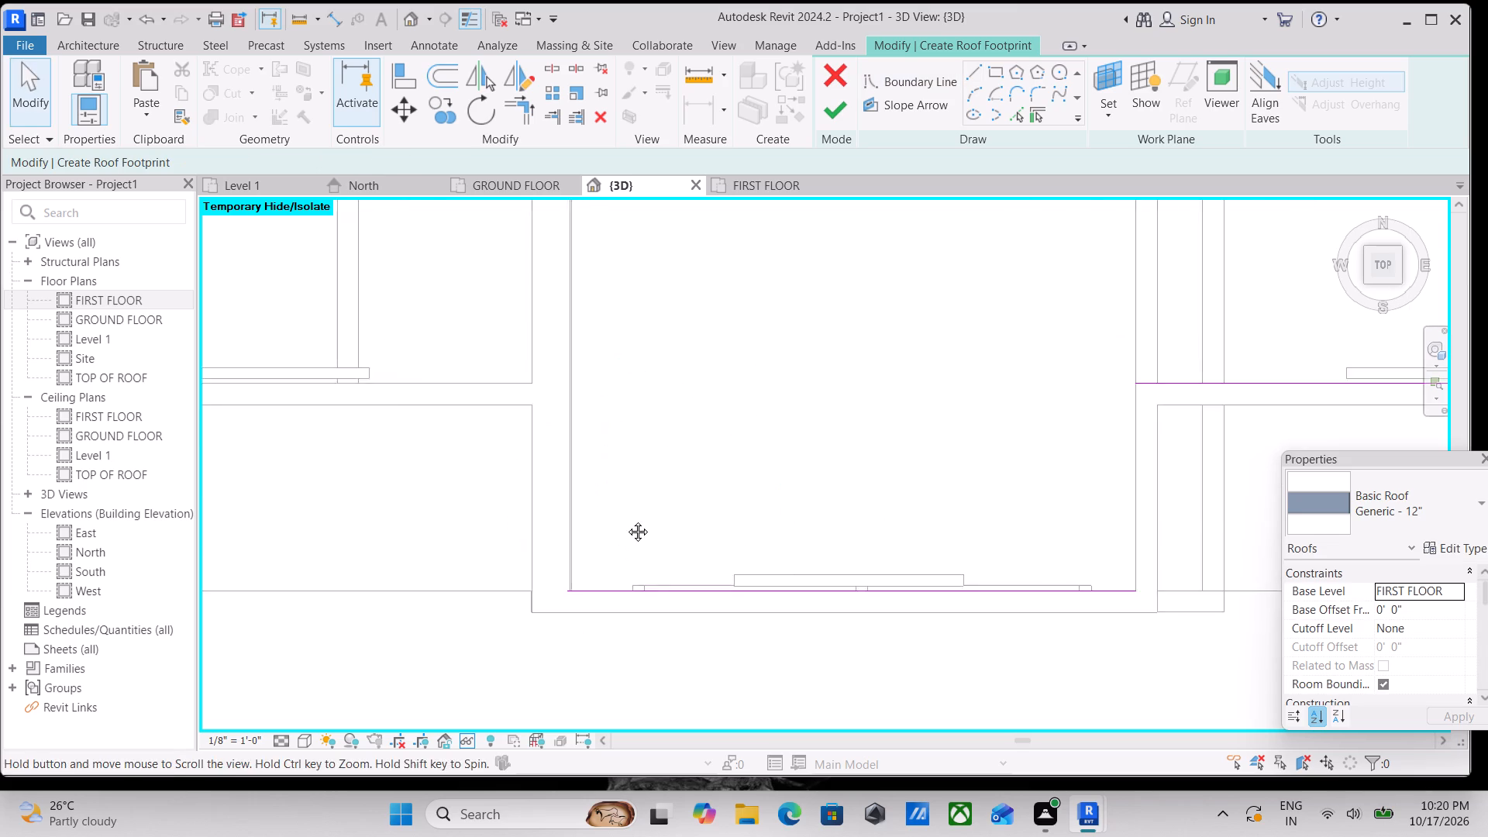
pyautogui.moveTo(626, 520); pyautogui.dragTo(665, 374, button='middle')
pyautogui.press('Escape')
pyautogui.scroll(3, 609, 516)
pyautogui.scroll(2, 615, 360)
pyautogui.click(618, 408)
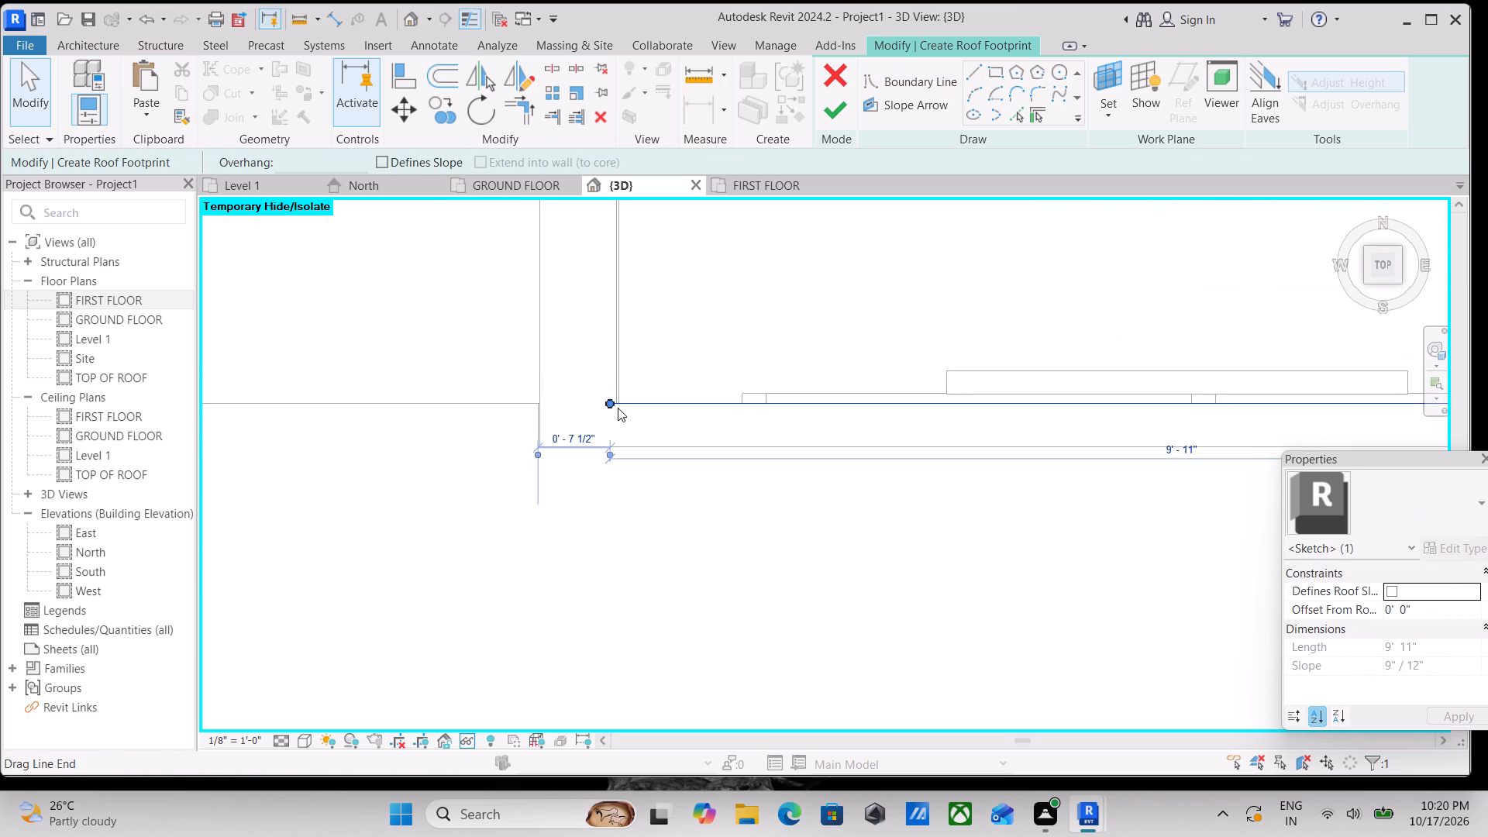
pyautogui.moveTo(609, 404); pyautogui.dragTo(618, 404)
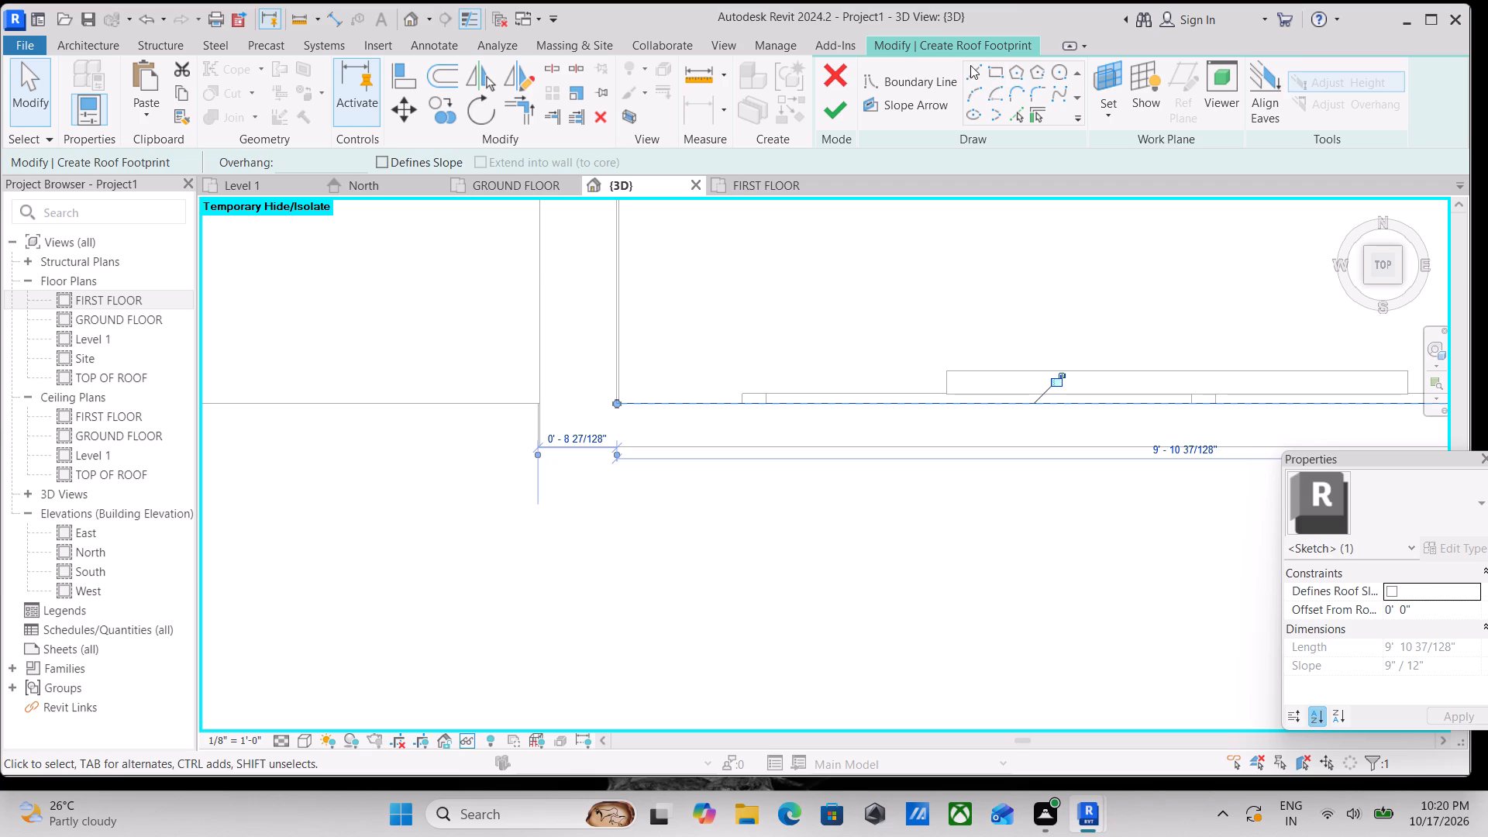
# Draw a boundary line about 3'-7" along the shared wall, from the east projecting room's front line back to the recessed front wall.
pyautogui.click(970, 65)
pyautogui.click(620, 407)
pyautogui.moveTo(608, 282); pyautogui.dragTo(608, 408, button='middle')
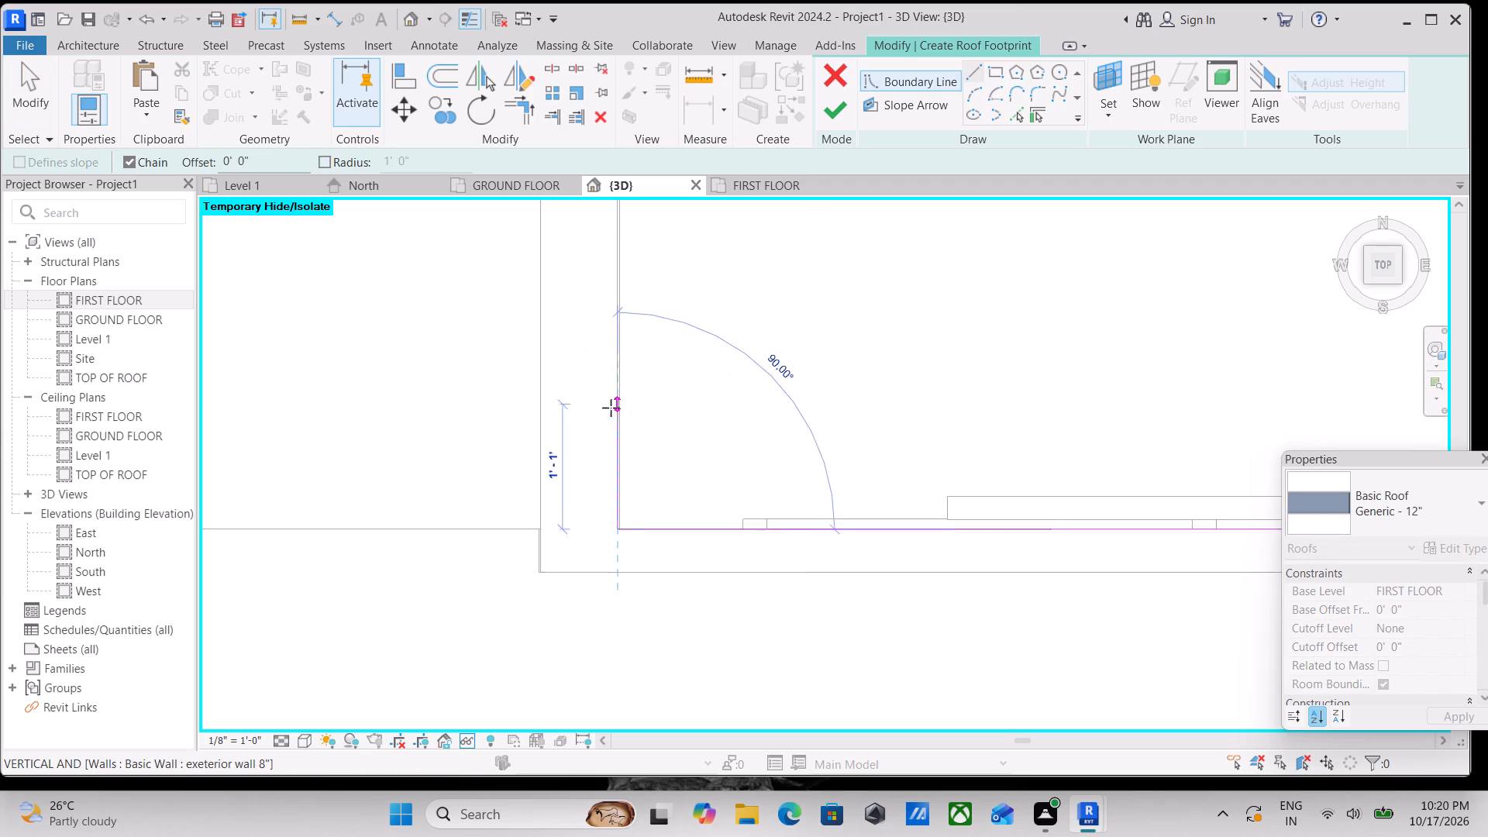
pyautogui.scroll(-3, 611, 262)
pyautogui.moveTo(611, 277); pyautogui.dragTo(615, 456, button='middle')
pyautogui.scroll(-5, 633, 358)
pyautogui.moveTo(633, 369); pyautogui.dragTo(615, 505, button='middle')
pyautogui.scroll(-5, 629, 370)
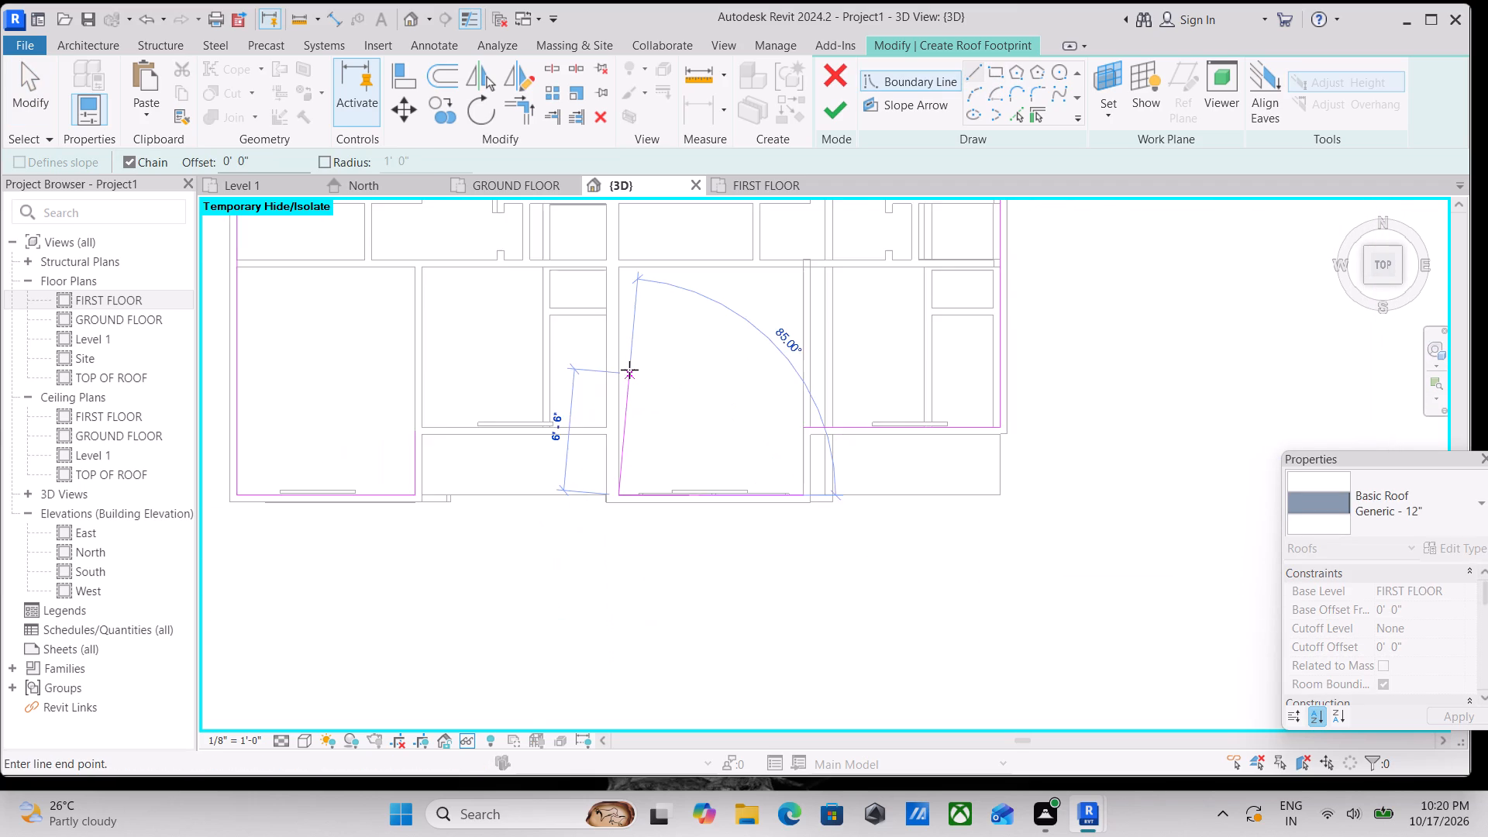
pyautogui.scroll(-1, 629, 370)
pyautogui.scroll(6, 614, 410)
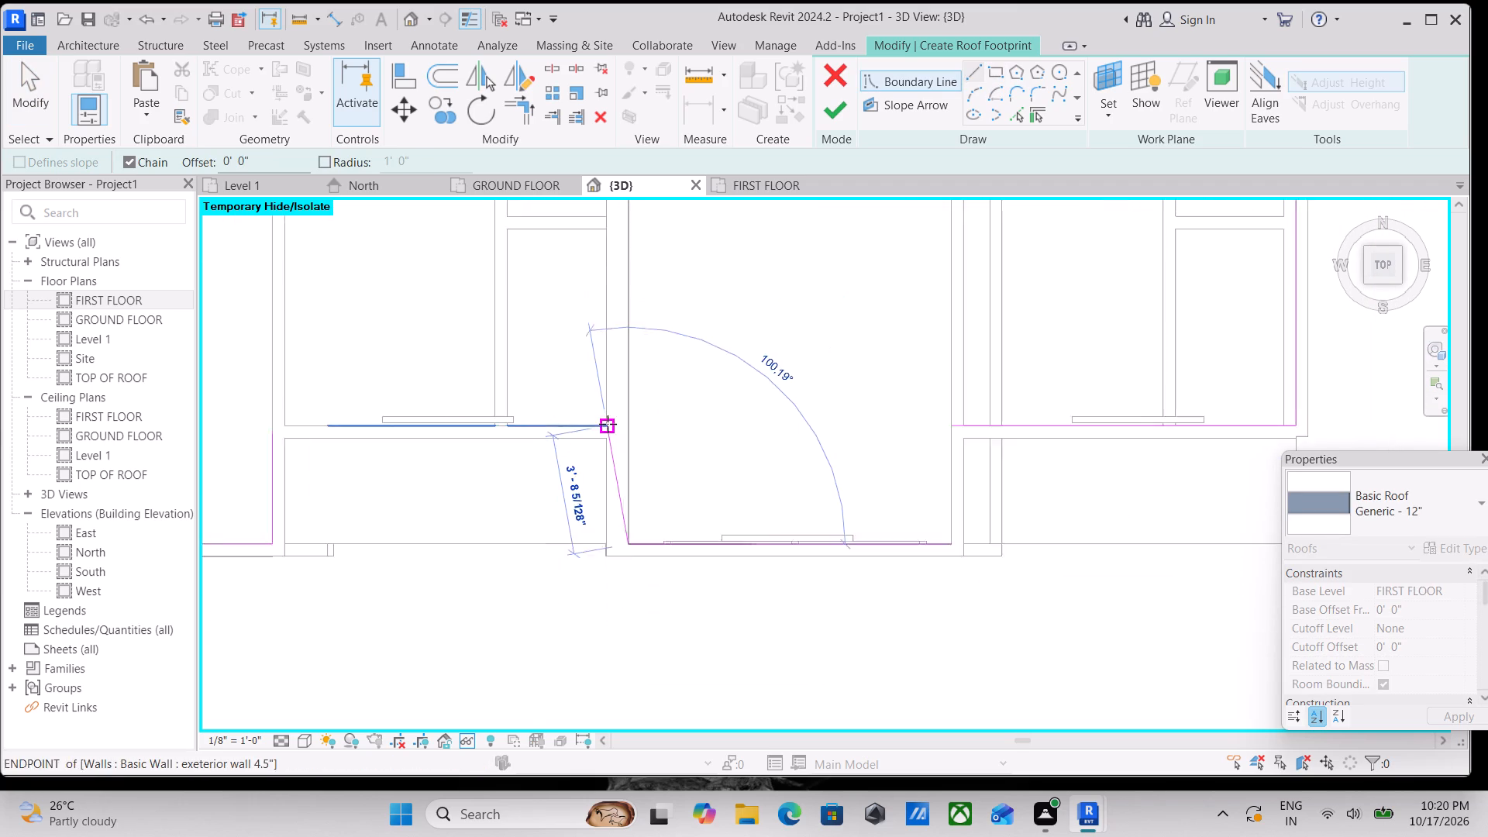
pyautogui.scroll(2, 631, 417)
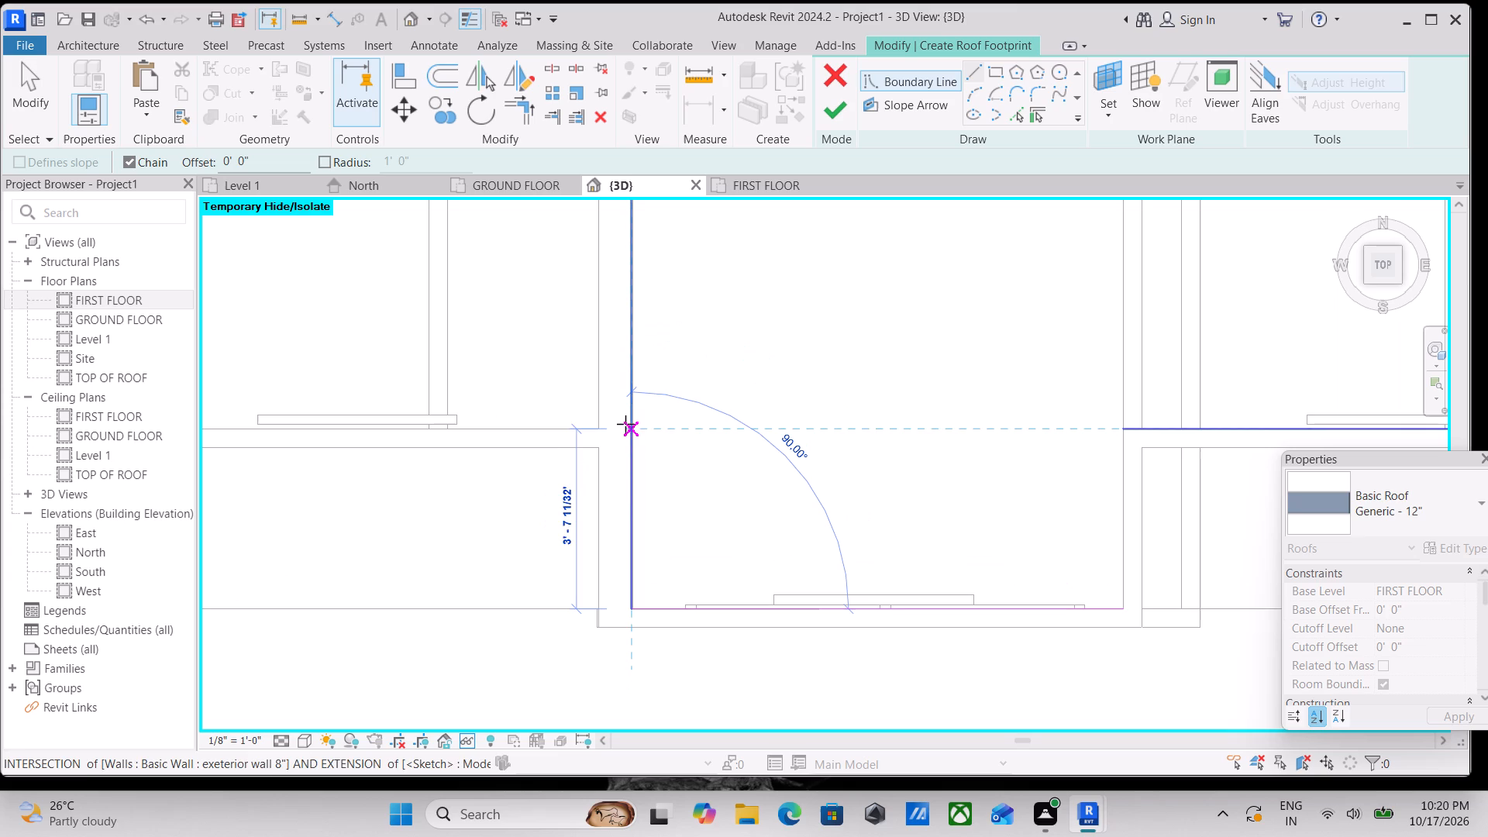
pyautogui.click(630, 428)
# Continue the boundary along the west unit's recessed front wall to the corner of its projecting front room.
pyautogui.moveTo(562, 435); pyautogui.dragTo(684, 427, button='middle')
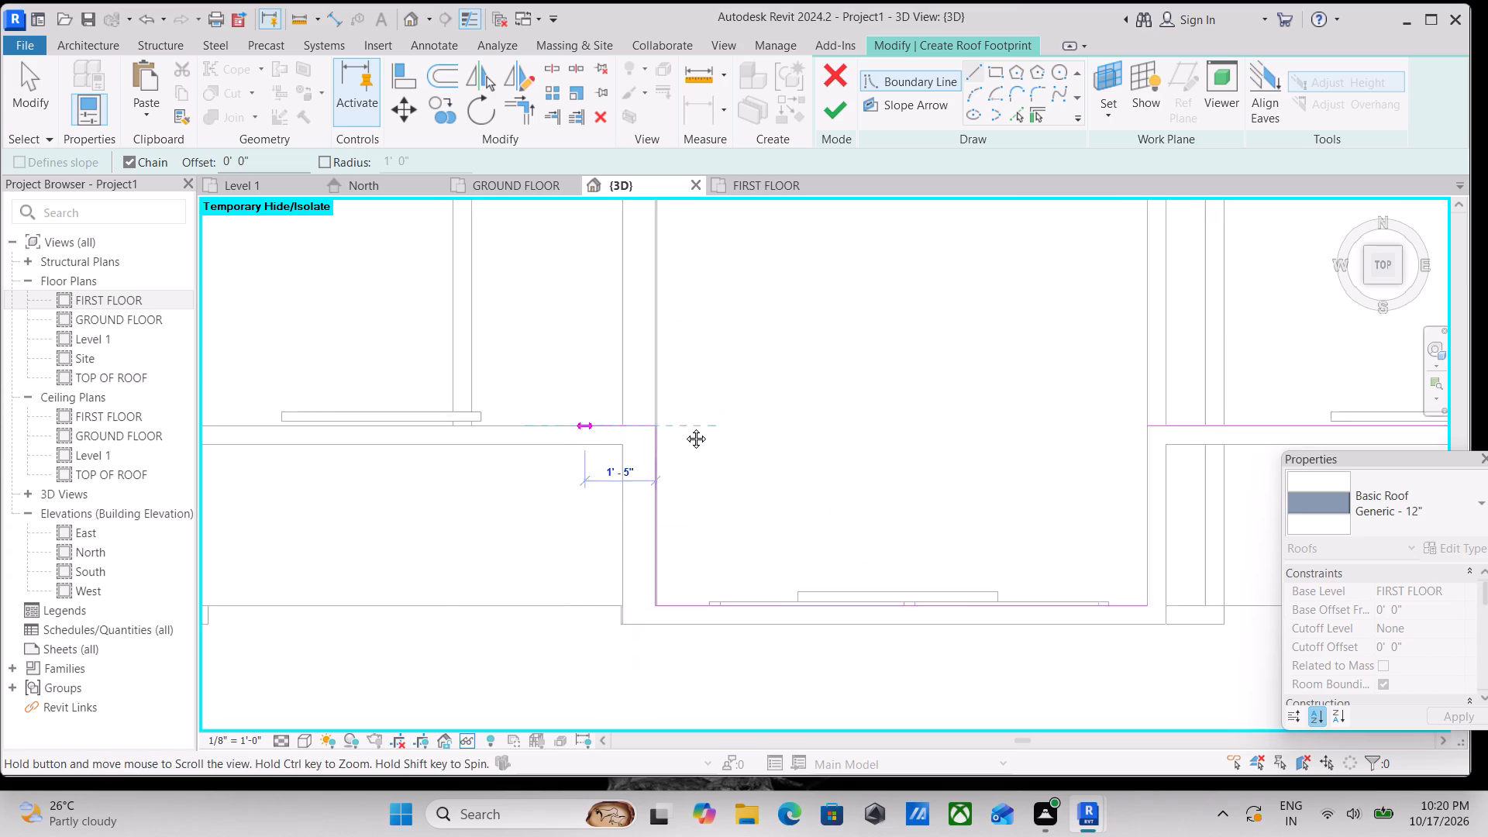
pyautogui.moveTo(684, 427); pyautogui.dragTo(760, 413, button='middle')
pyautogui.scroll(-1, 483, 423)
pyautogui.moveTo(483, 423); pyautogui.dragTo(714, 381, button='middle')
pyautogui.click(544, 367)
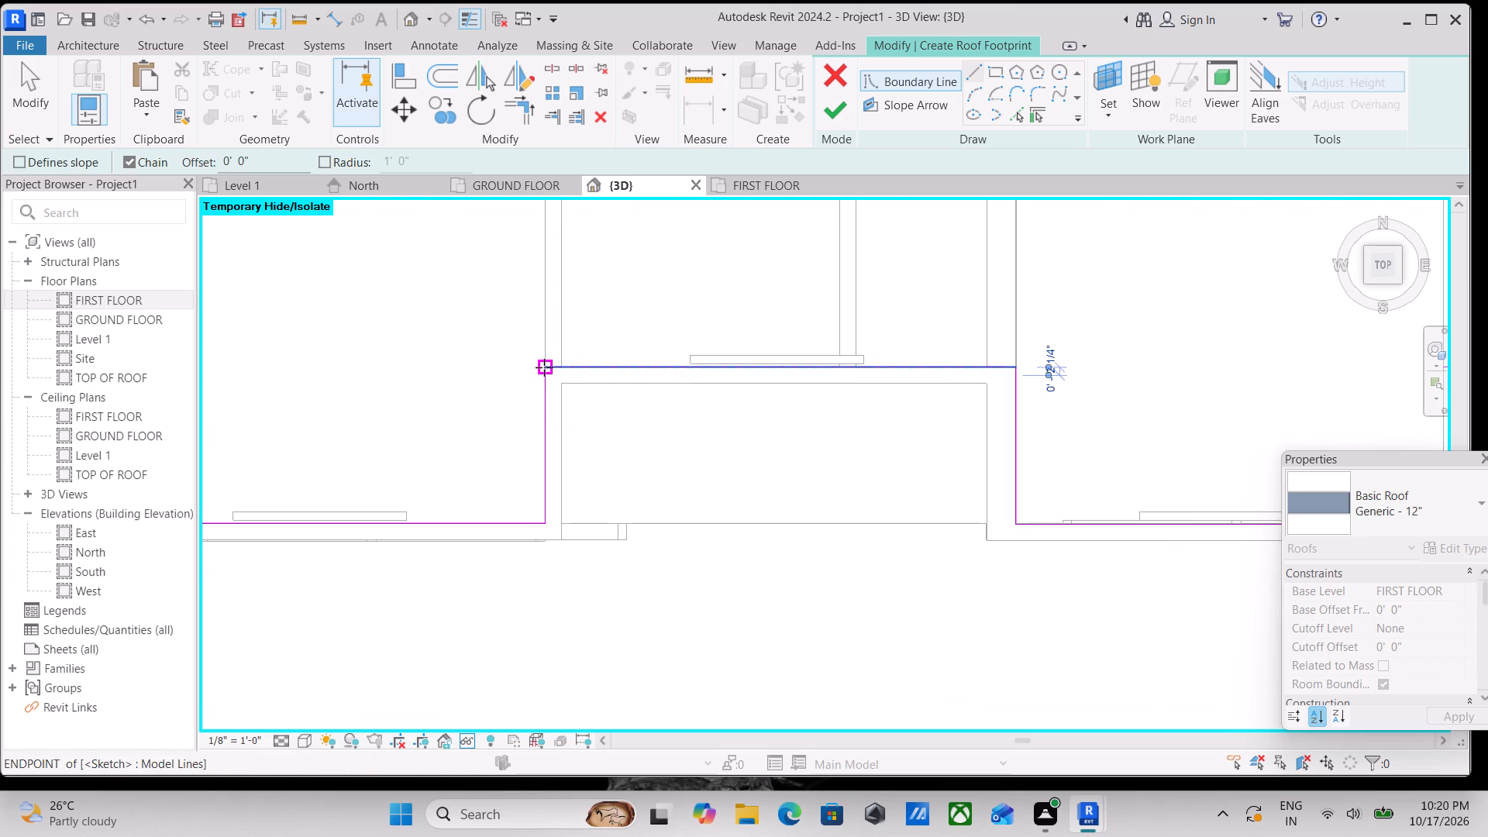
pyautogui.scroll(4, 546, 387)
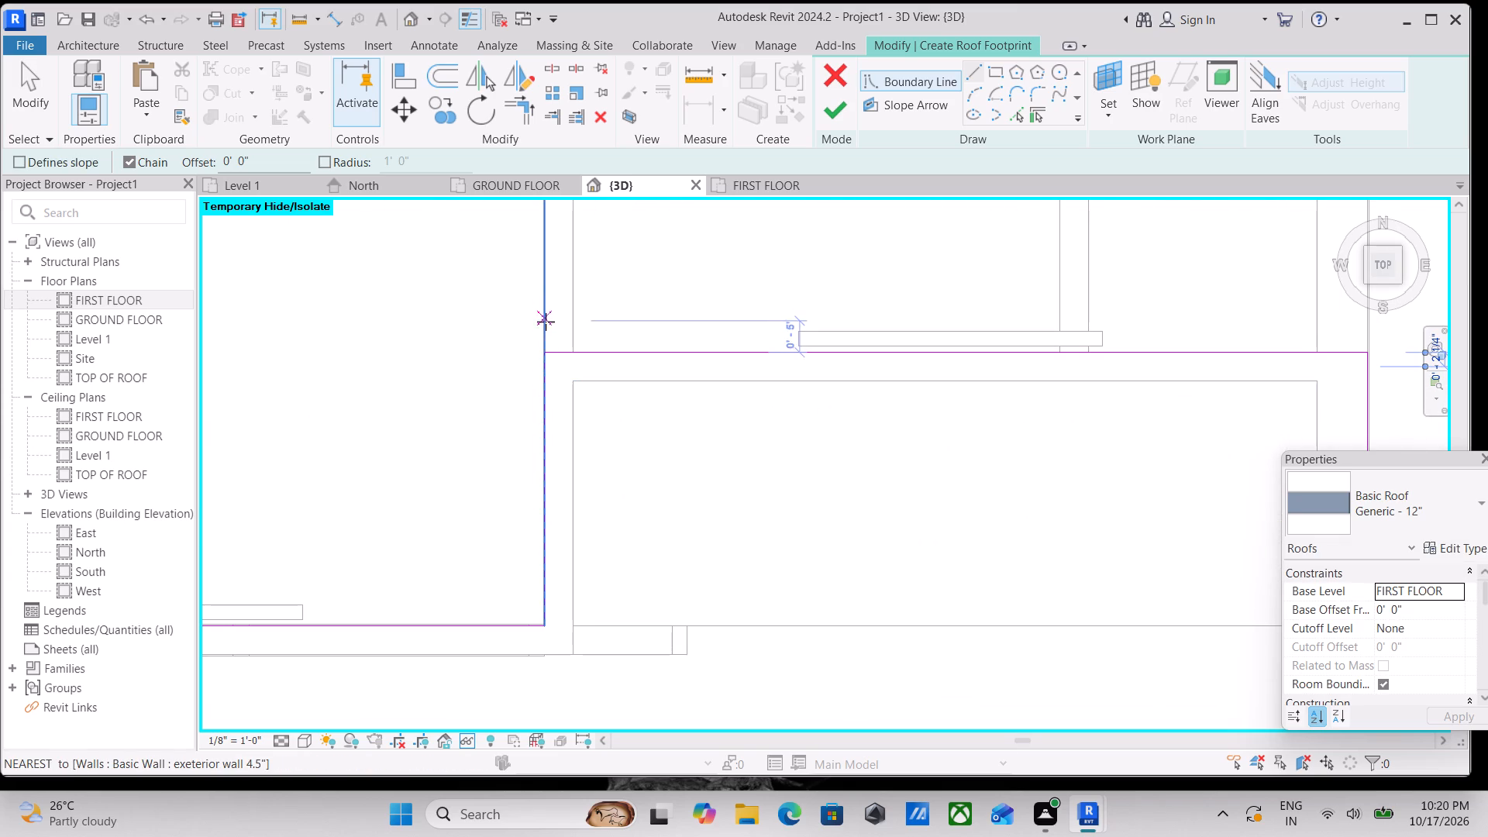
pyautogui.press('Escape')
pyautogui.press('Escape')
pyautogui.scroll(2, 580, 418)
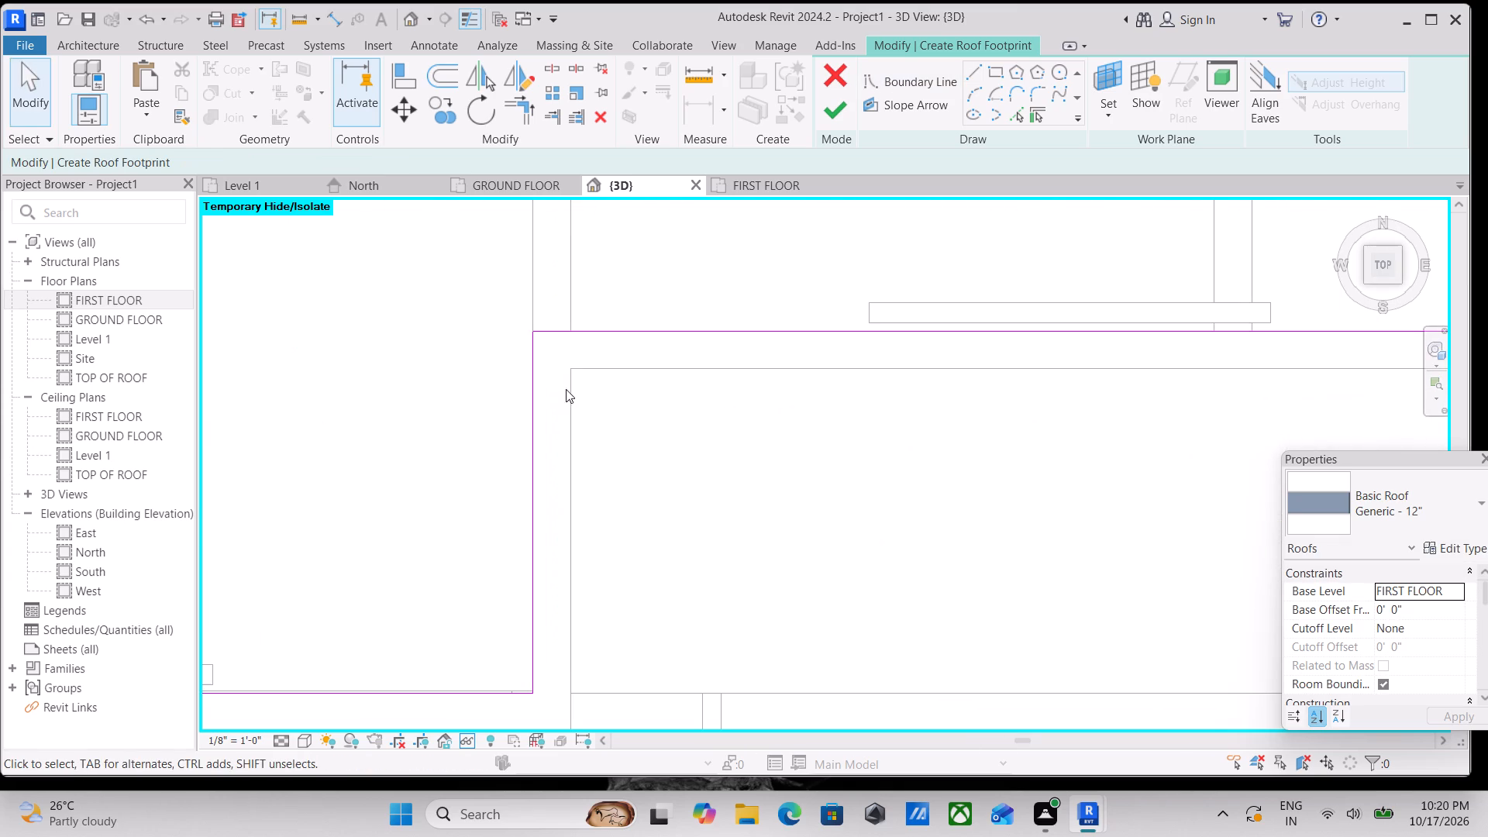
# Try to finish the roof footprint and inspect the front boundary for open ends.
pyautogui.click(840, 120)
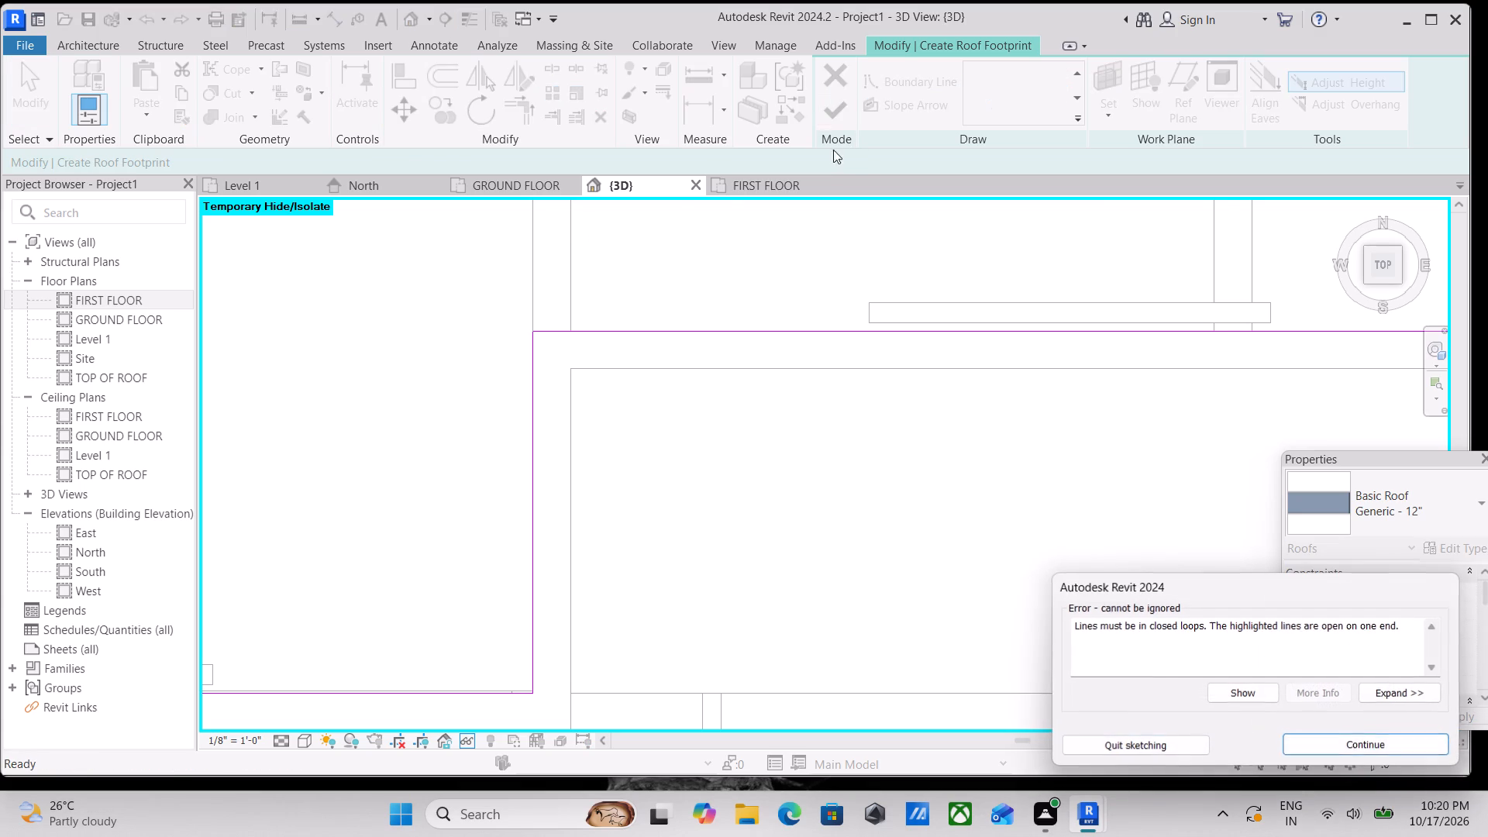
pyautogui.scroll(-3, 795, 281)
pyautogui.scroll(-11, 887, 408)
pyautogui.moveTo(736, 381); pyautogui.dragTo(542, 542, button='middle')
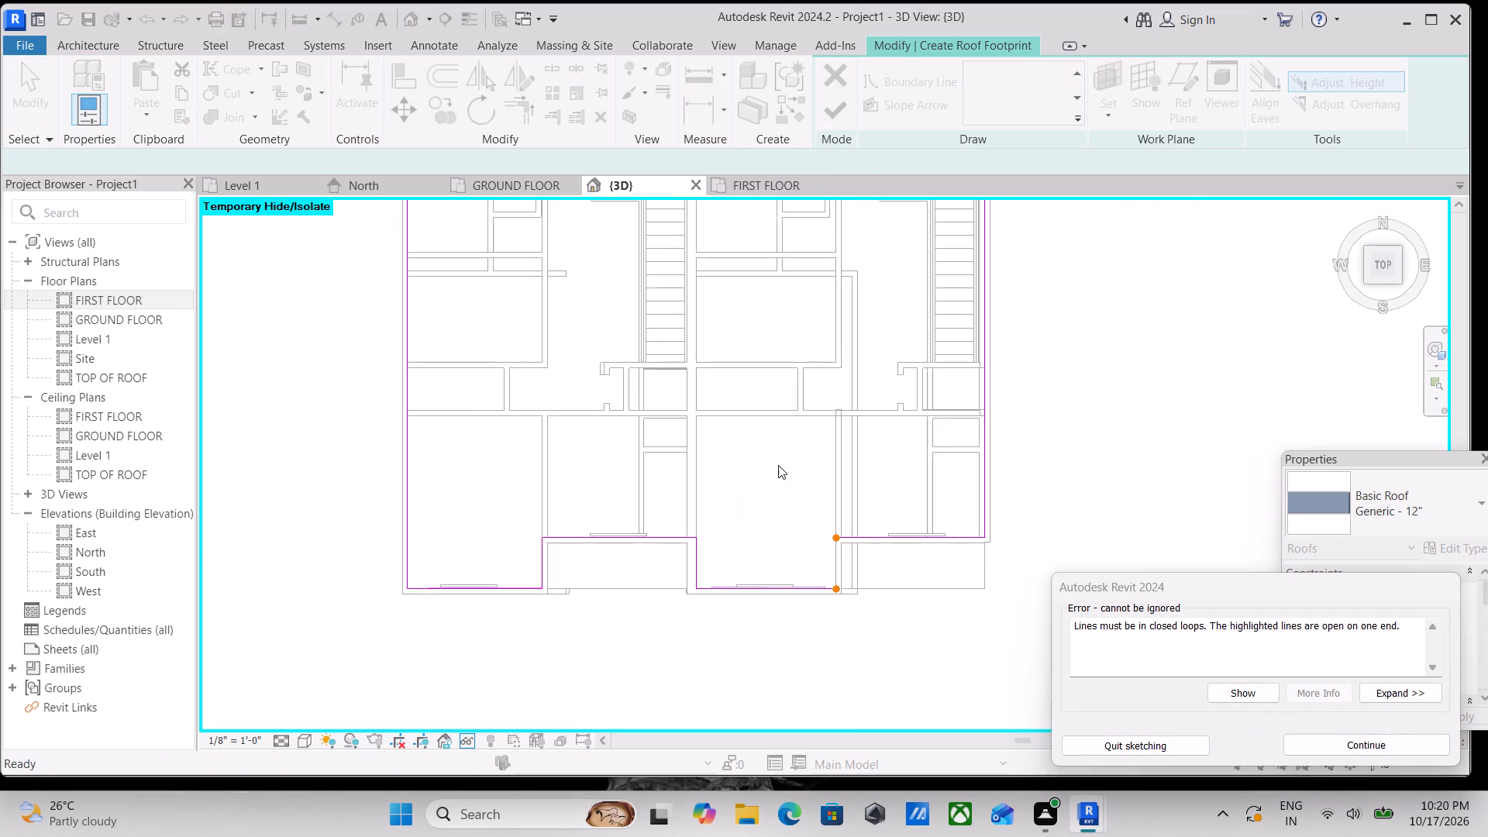
pyautogui.scroll(12, 835, 535)
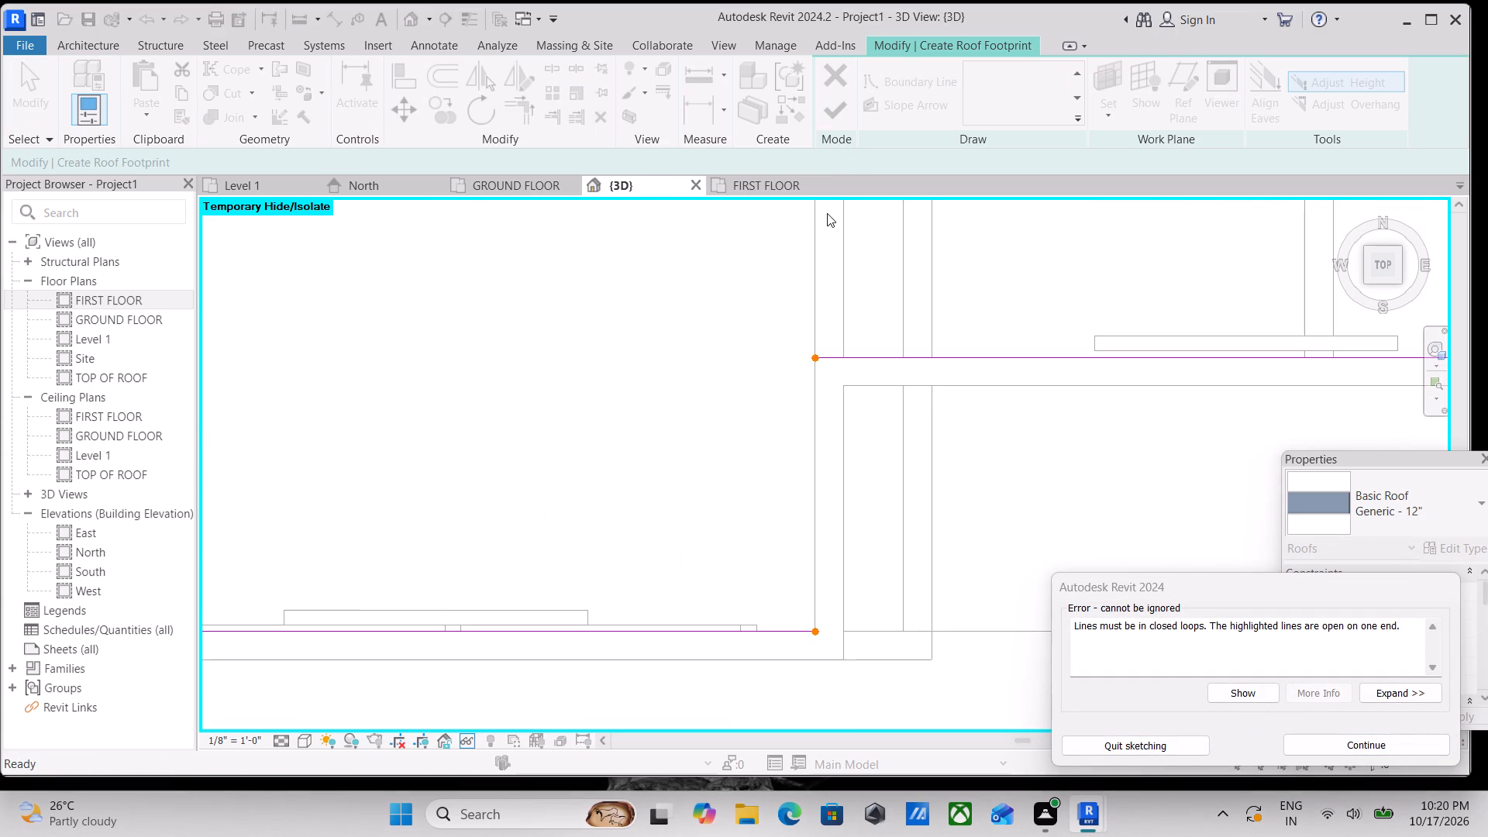
pyautogui.click(1299, 736)
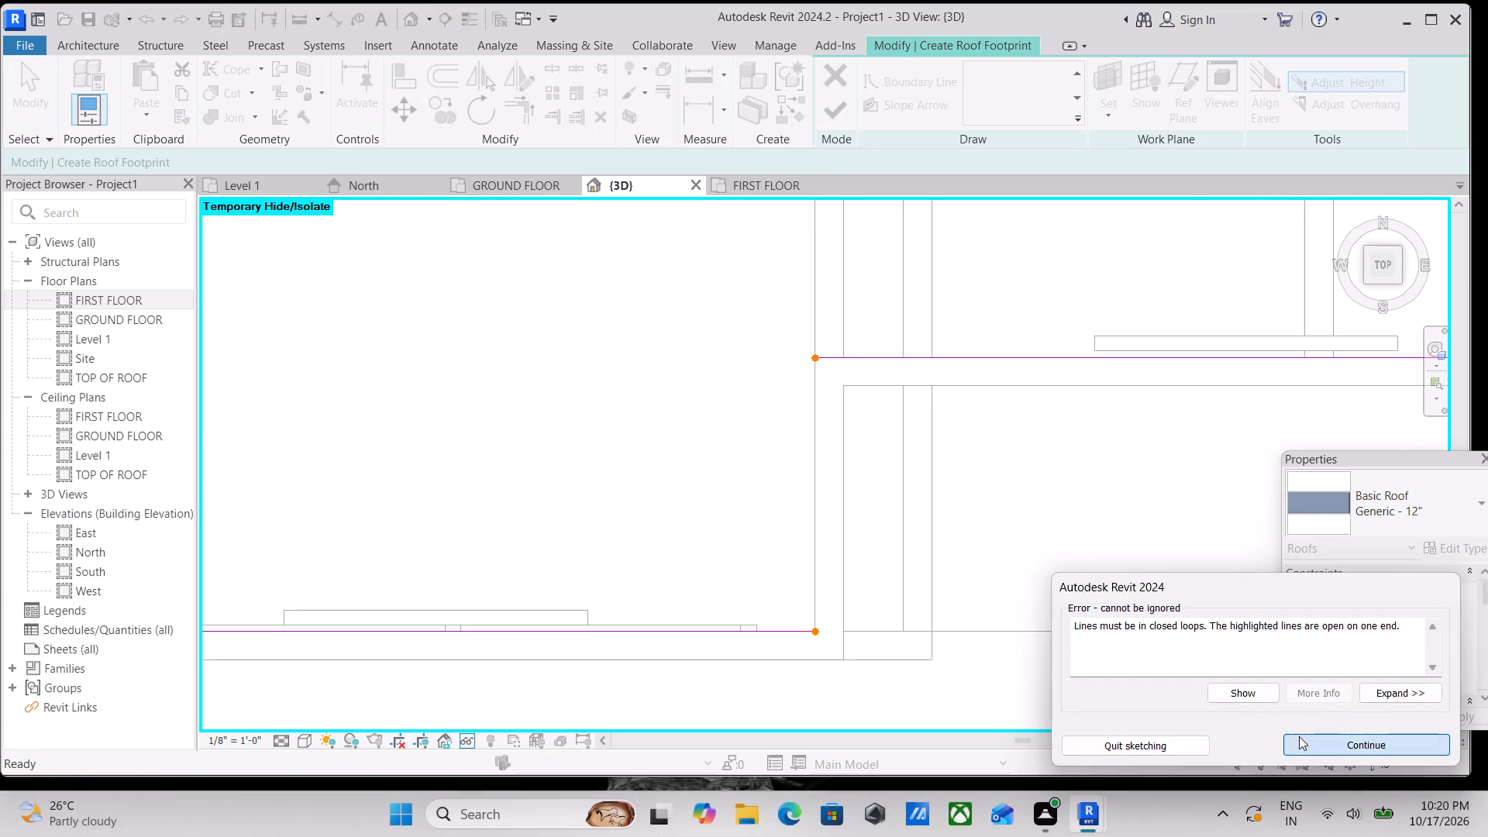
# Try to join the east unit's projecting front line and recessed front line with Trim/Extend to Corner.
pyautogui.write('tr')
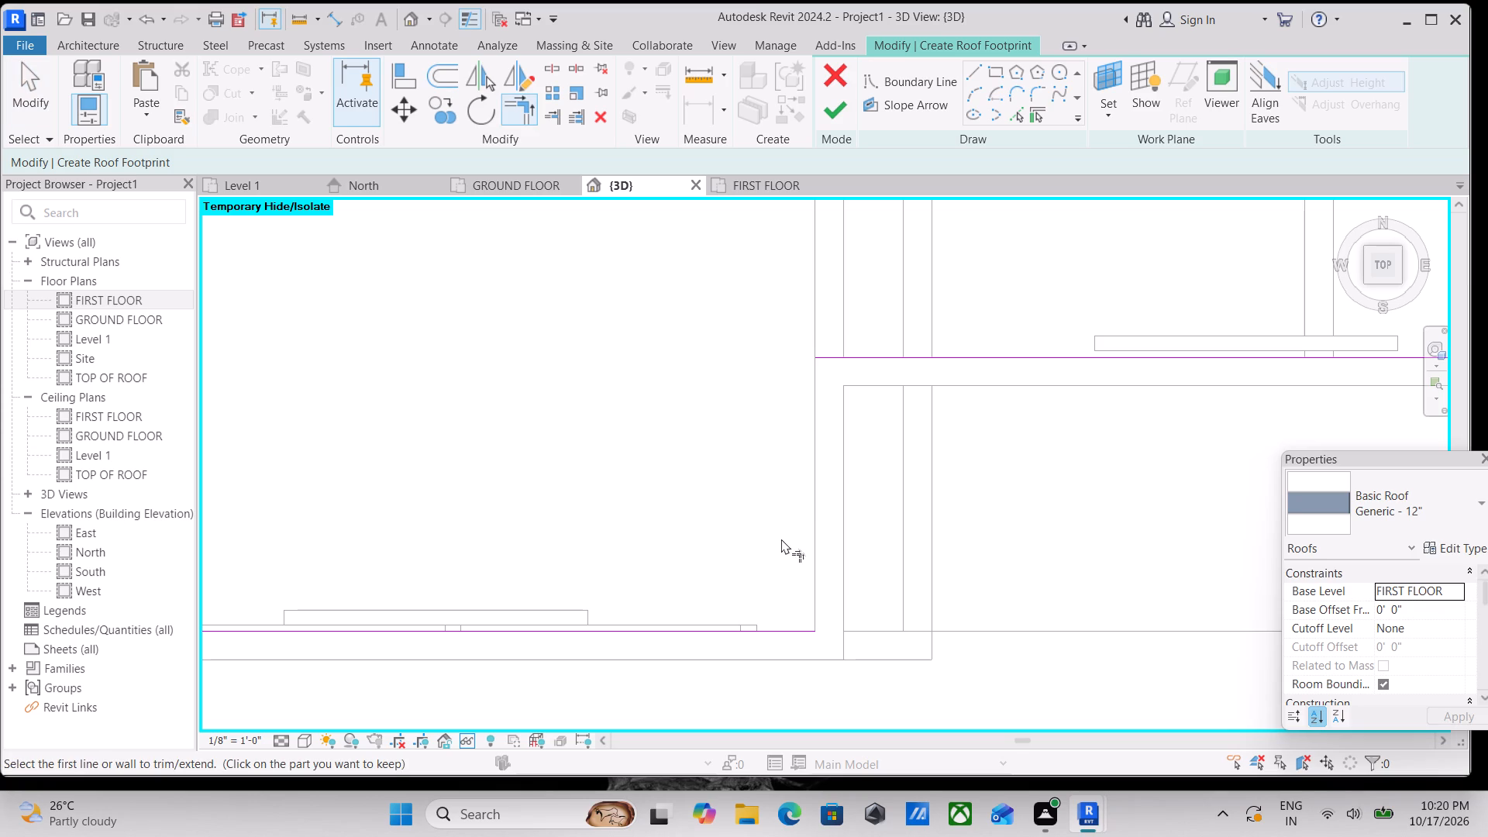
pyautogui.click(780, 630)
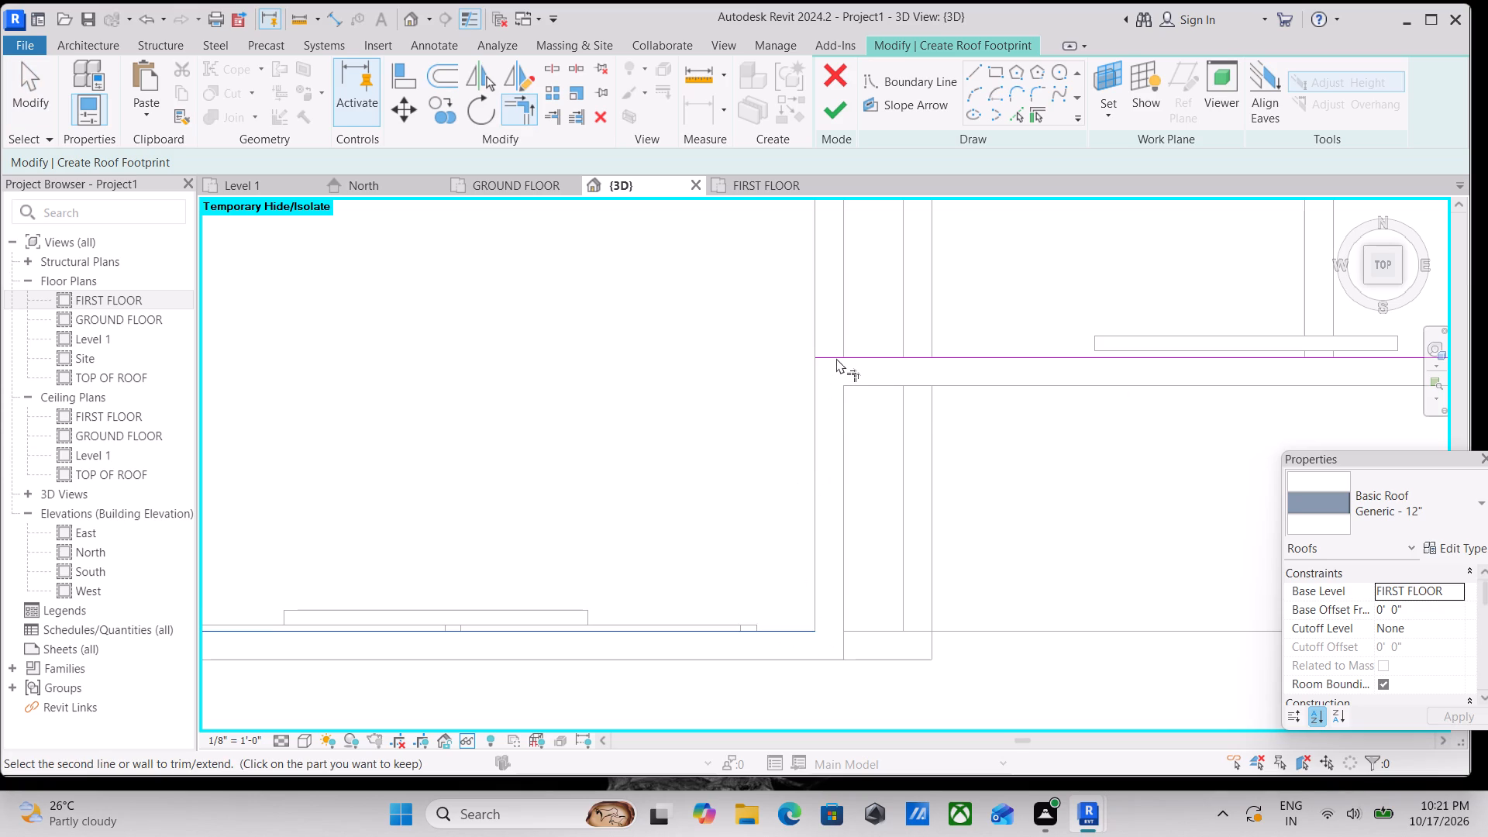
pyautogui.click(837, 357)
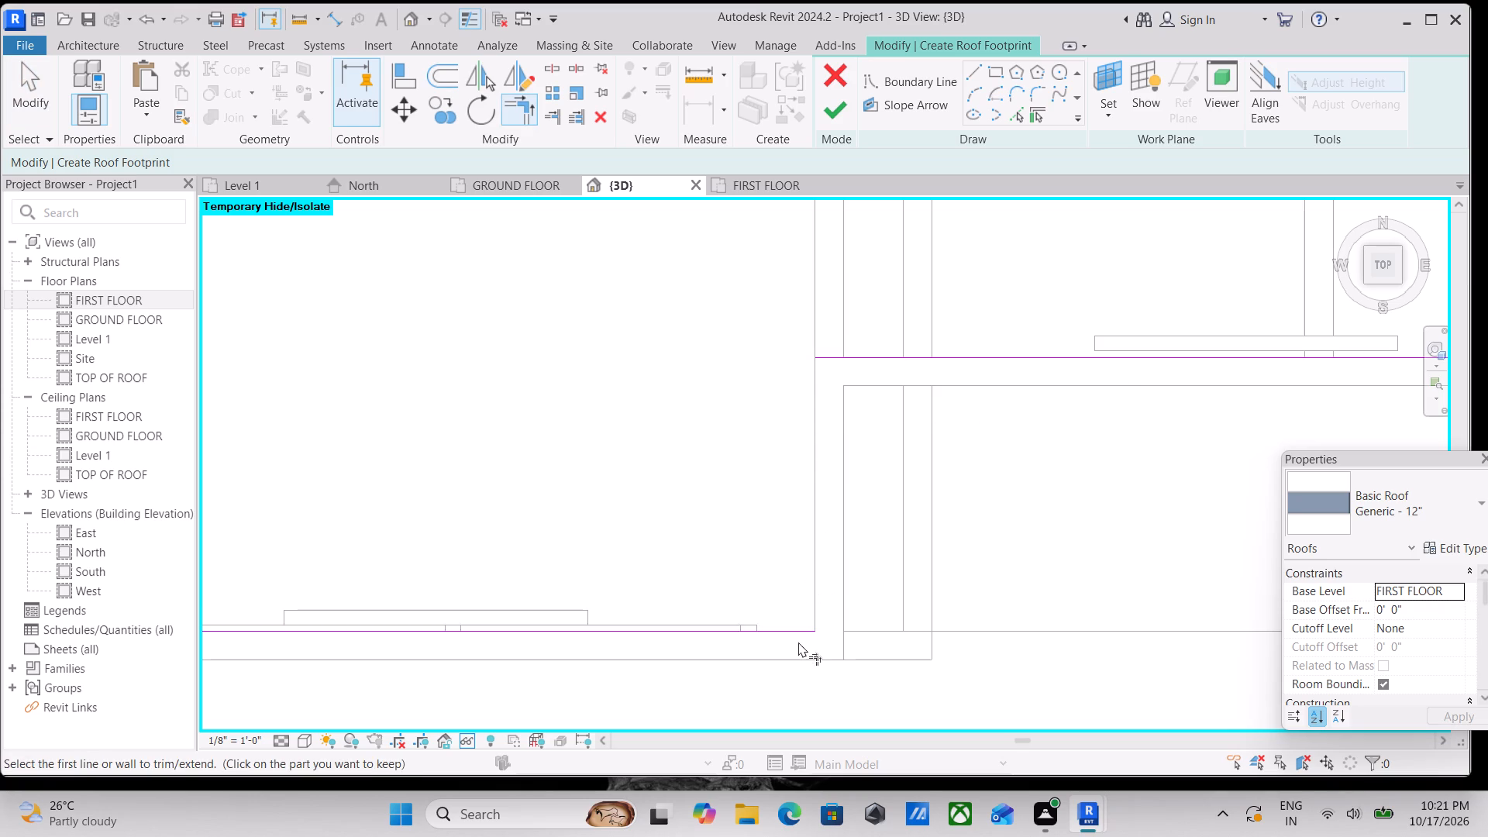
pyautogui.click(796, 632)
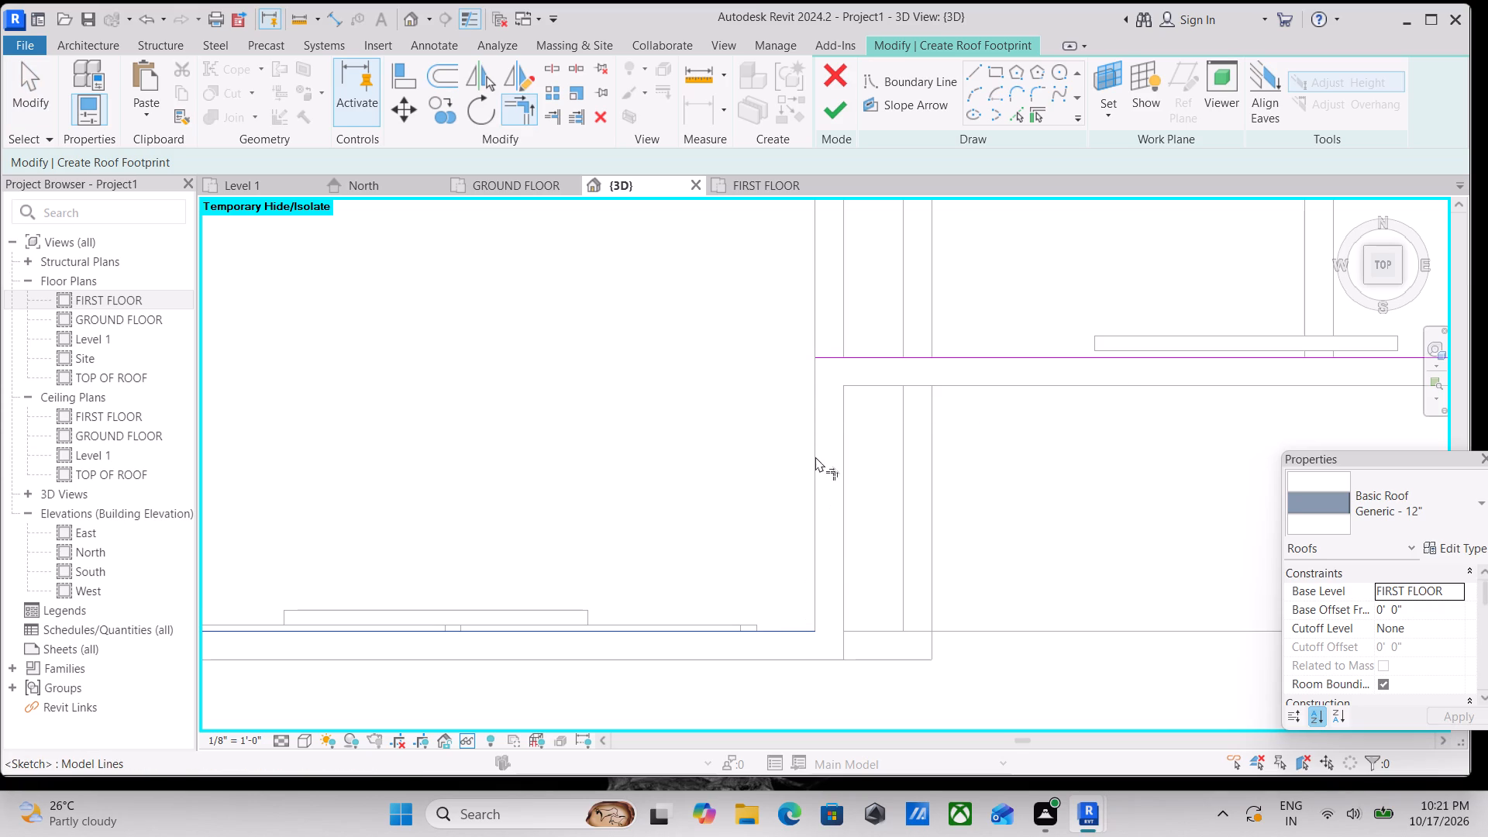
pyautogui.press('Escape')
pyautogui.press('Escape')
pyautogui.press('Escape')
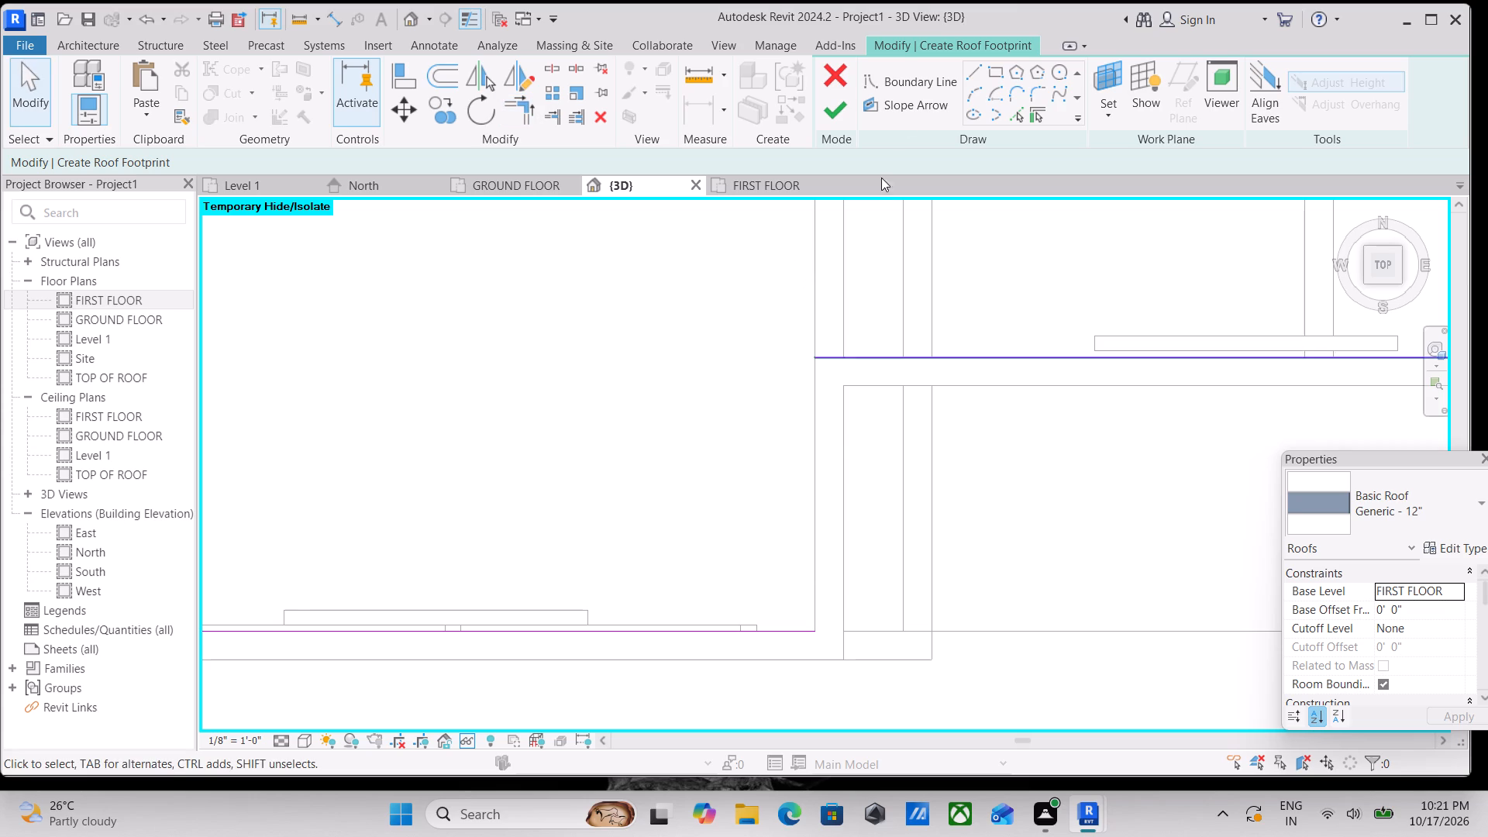
# Draw a boundary line joining the east unit's recessed front line to the east end of its projecting room's front line.
pyautogui.click(975, 75)
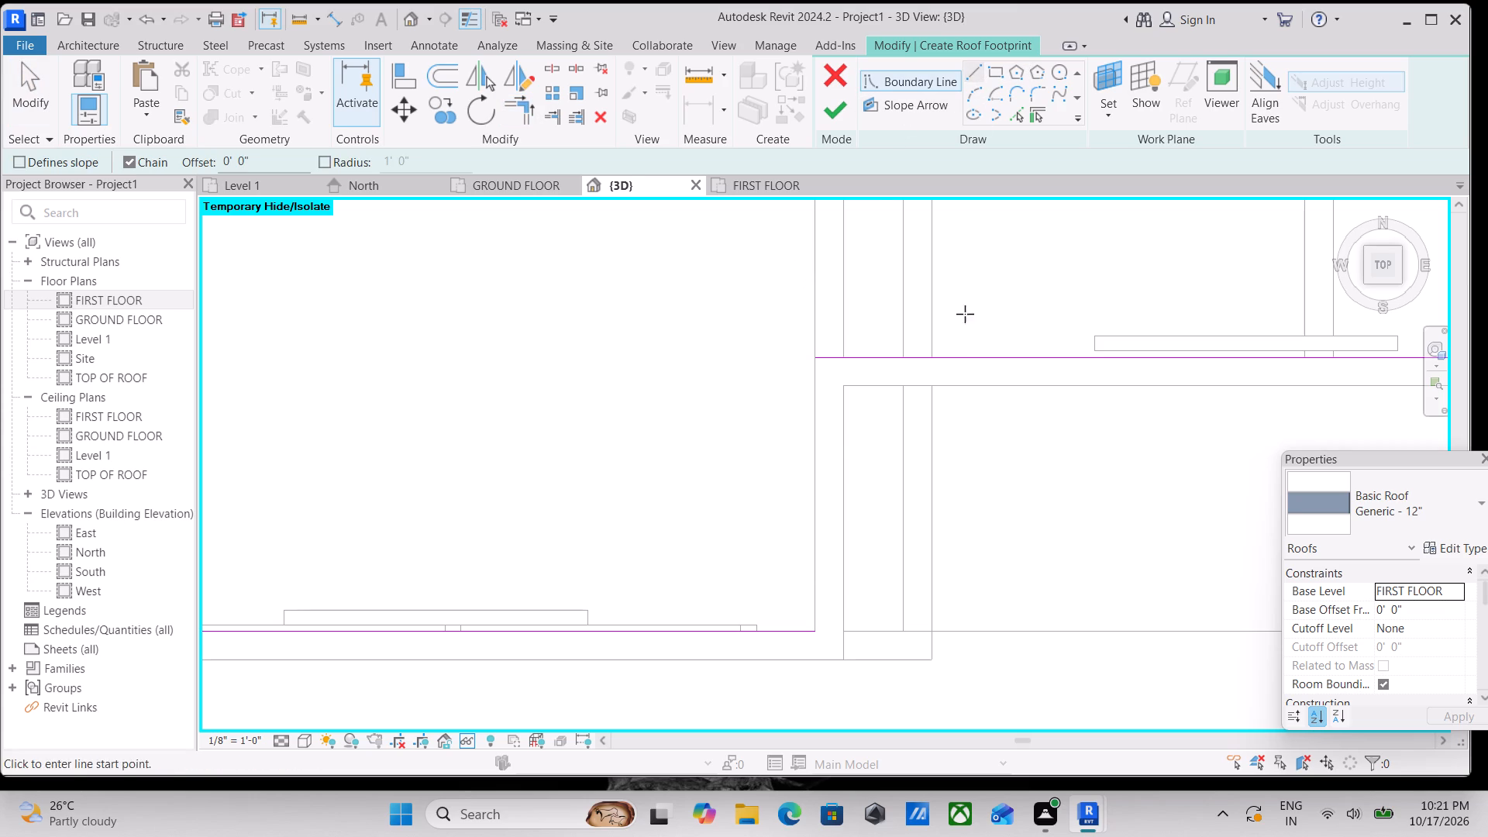
pyautogui.click(818, 359)
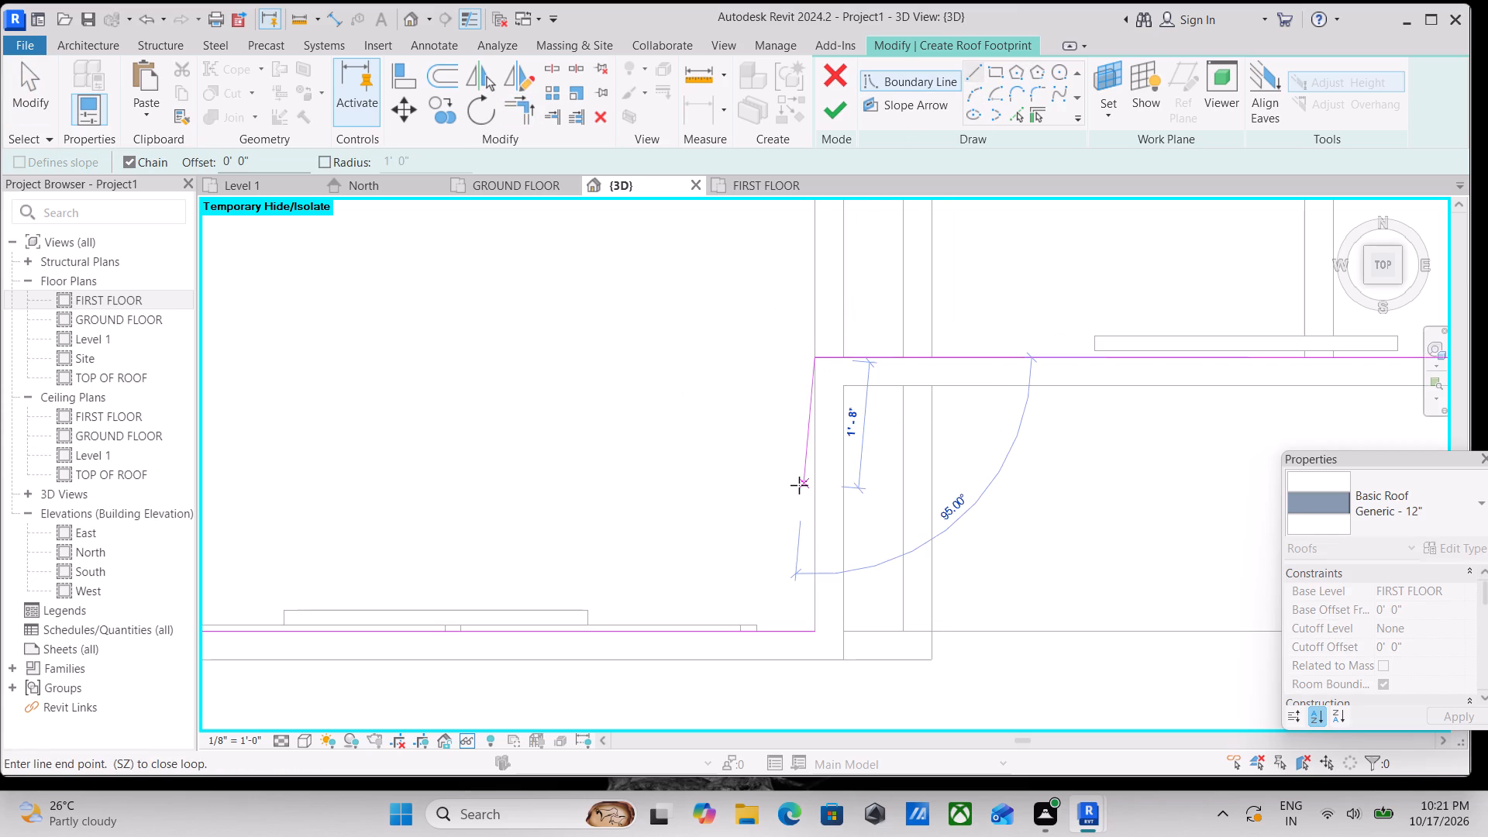
pyautogui.moveTo(799, 485); pyautogui.dragTo(808, 263, button='middle')
pyautogui.click(825, 412)
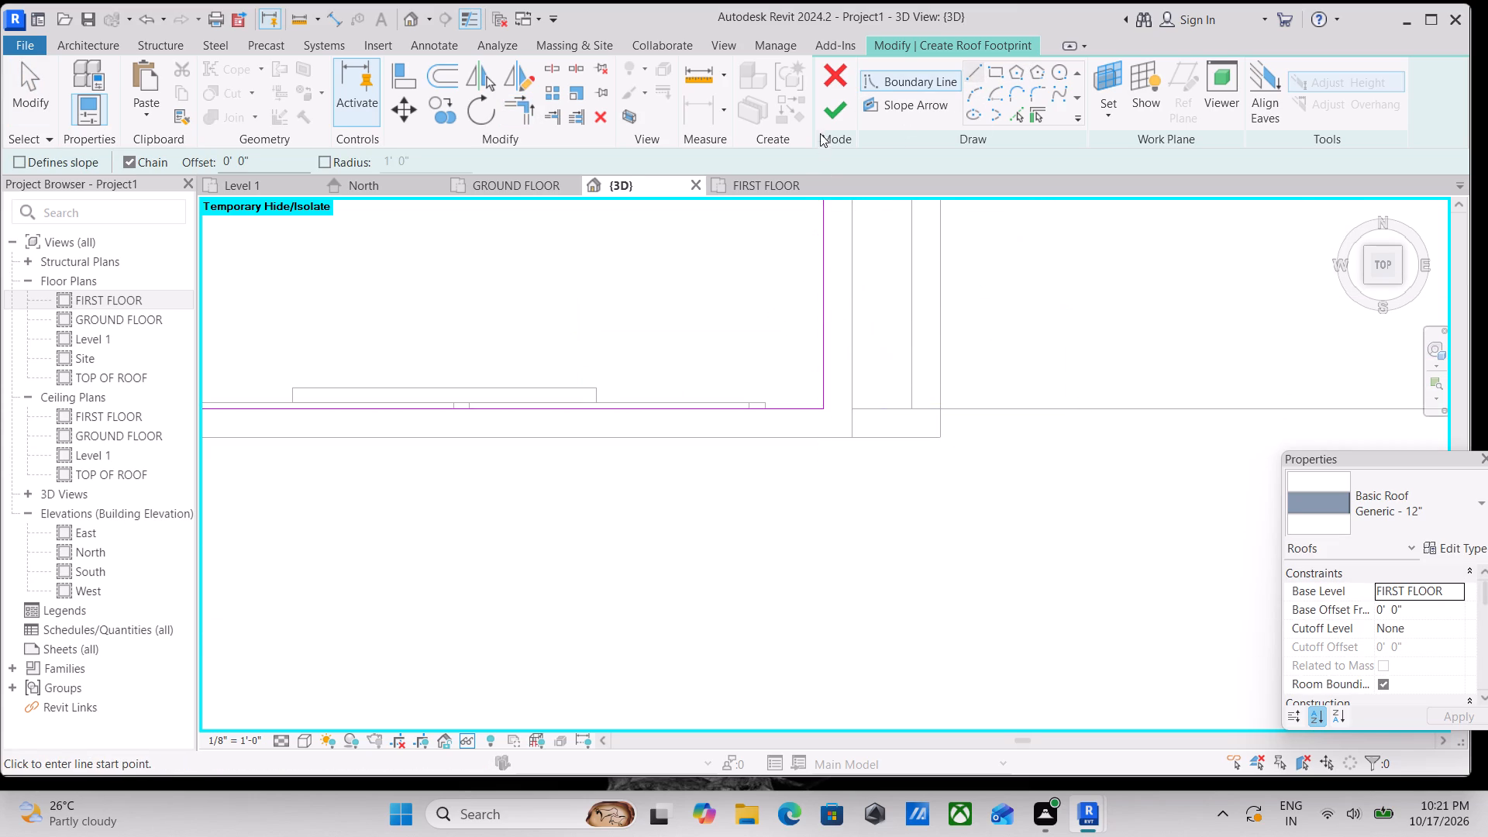
# Try to finish the roof footprint and inspect the rest of the boundary, back to the rear wall, for open ends.
pyautogui.click(833, 111)
pyautogui.scroll(-10, 806, 409)
pyautogui.moveTo(781, 440); pyautogui.dragTo(788, 579, button='middle')
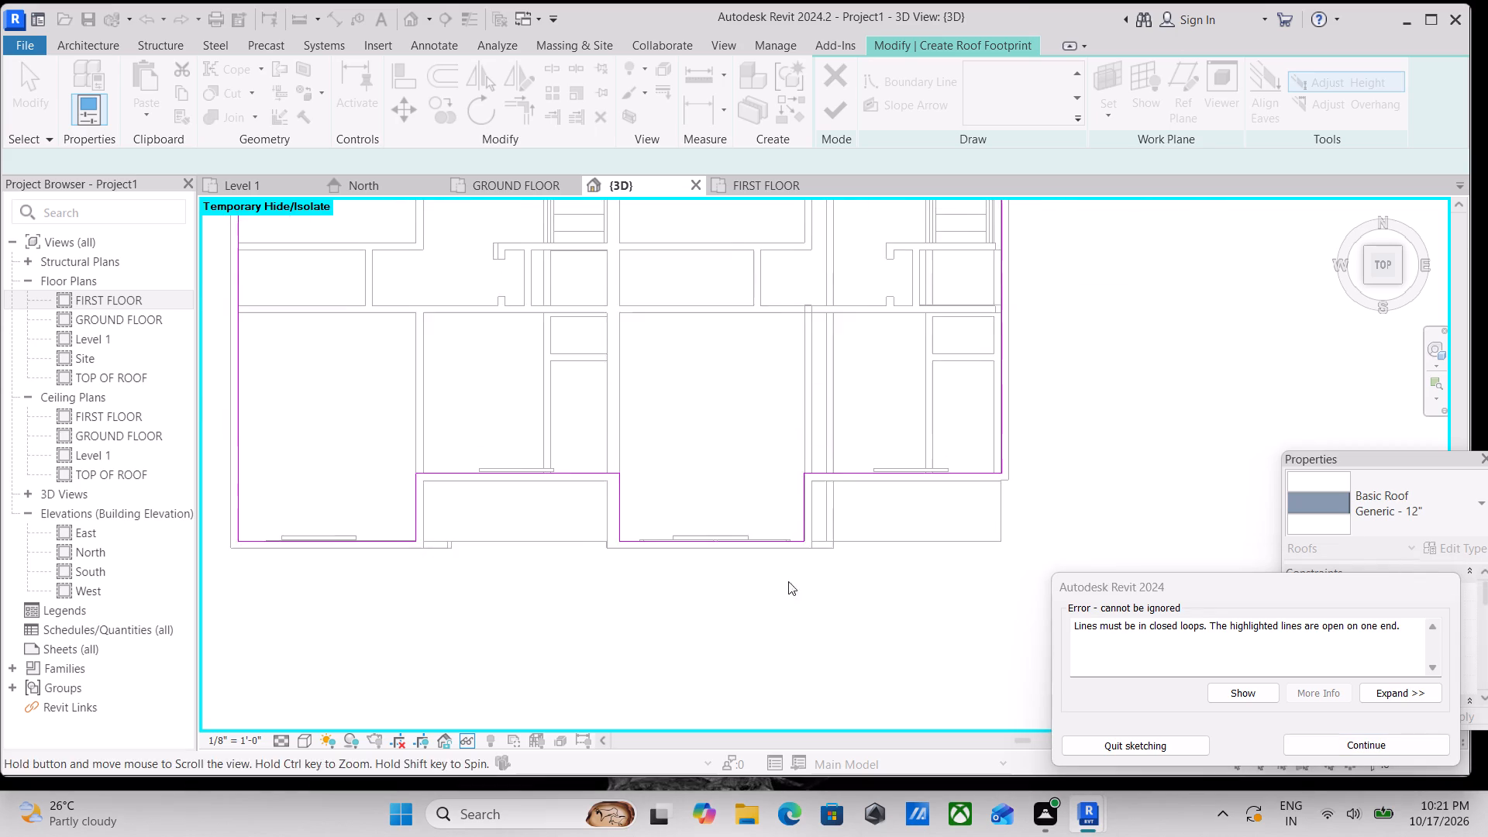
pyautogui.scroll(-3, 735, 330)
pyautogui.moveTo(736, 338); pyautogui.dragTo(747, 470, button='middle')
pyautogui.moveTo(787, 369); pyautogui.dragTo(777, 496, button='middle')
pyautogui.scroll(-1, 777, 487)
pyautogui.moveTo(822, 308); pyautogui.dragTo(830, 378, button='middle')
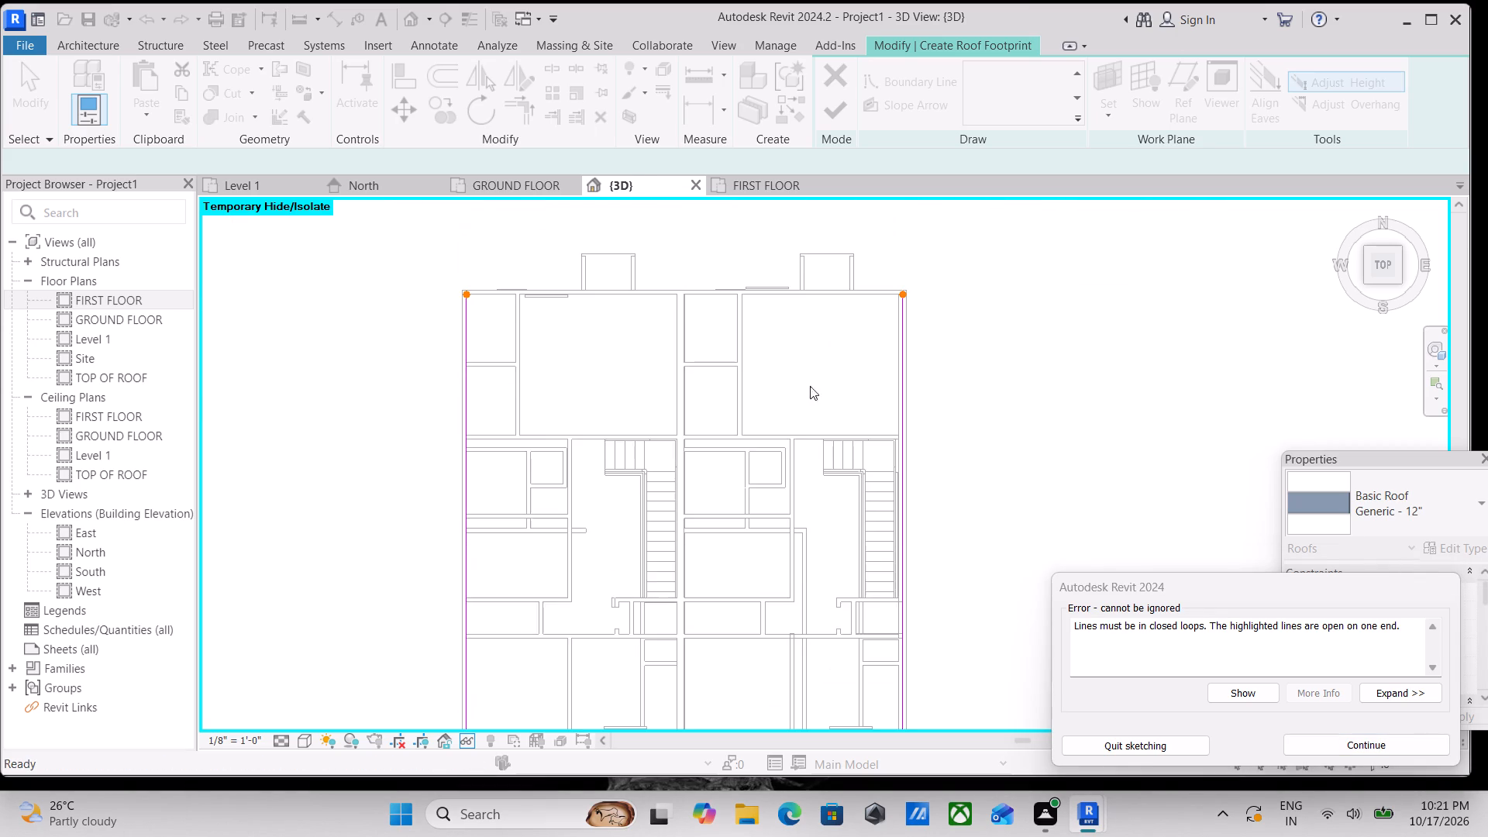
pyautogui.scroll(2, 719, 337)
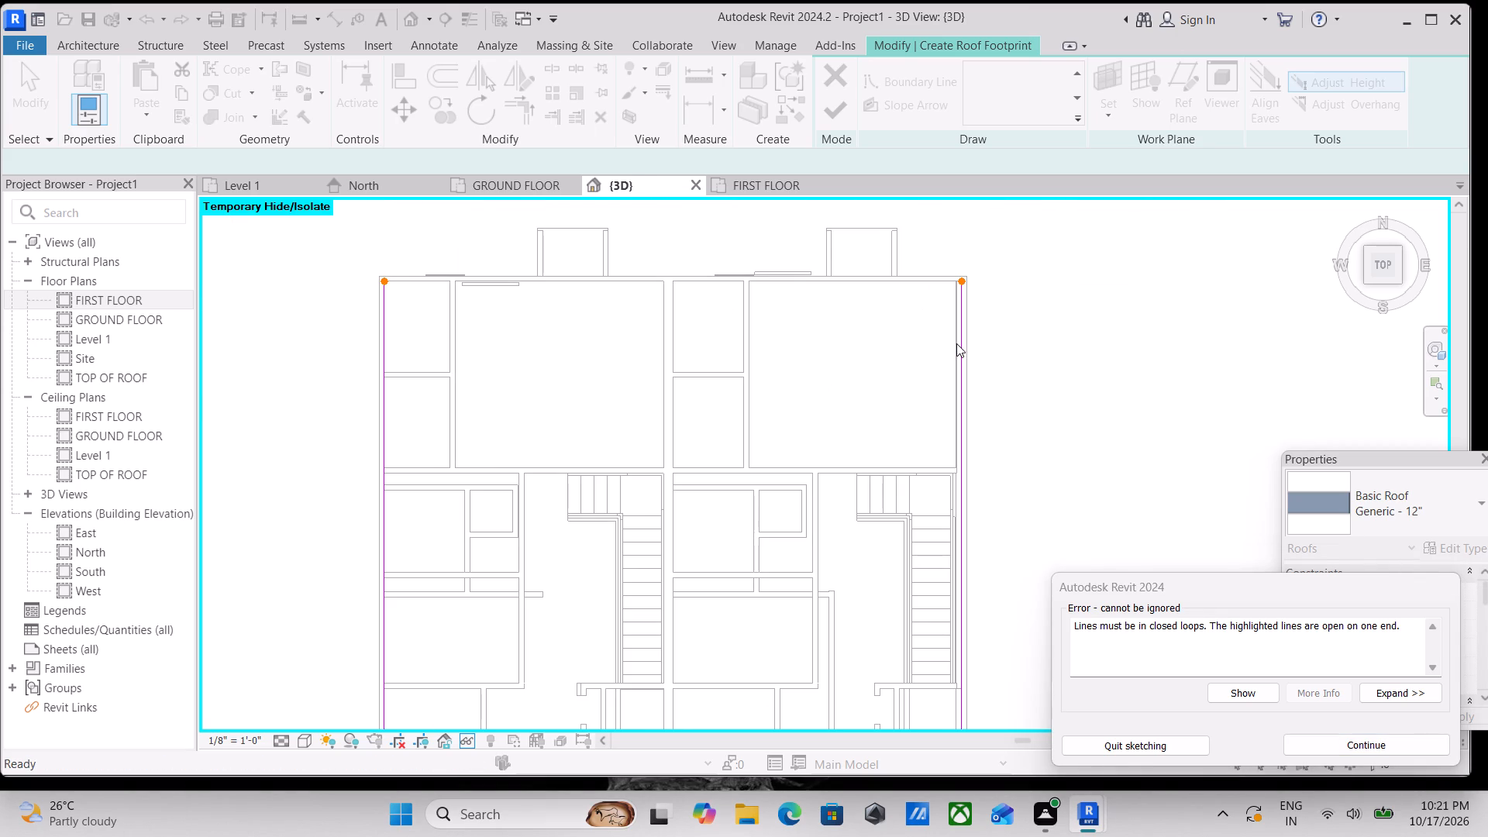
pyautogui.press('Escape')
pyautogui.press('Escape')
pyautogui.scroll(1, 956, 278)
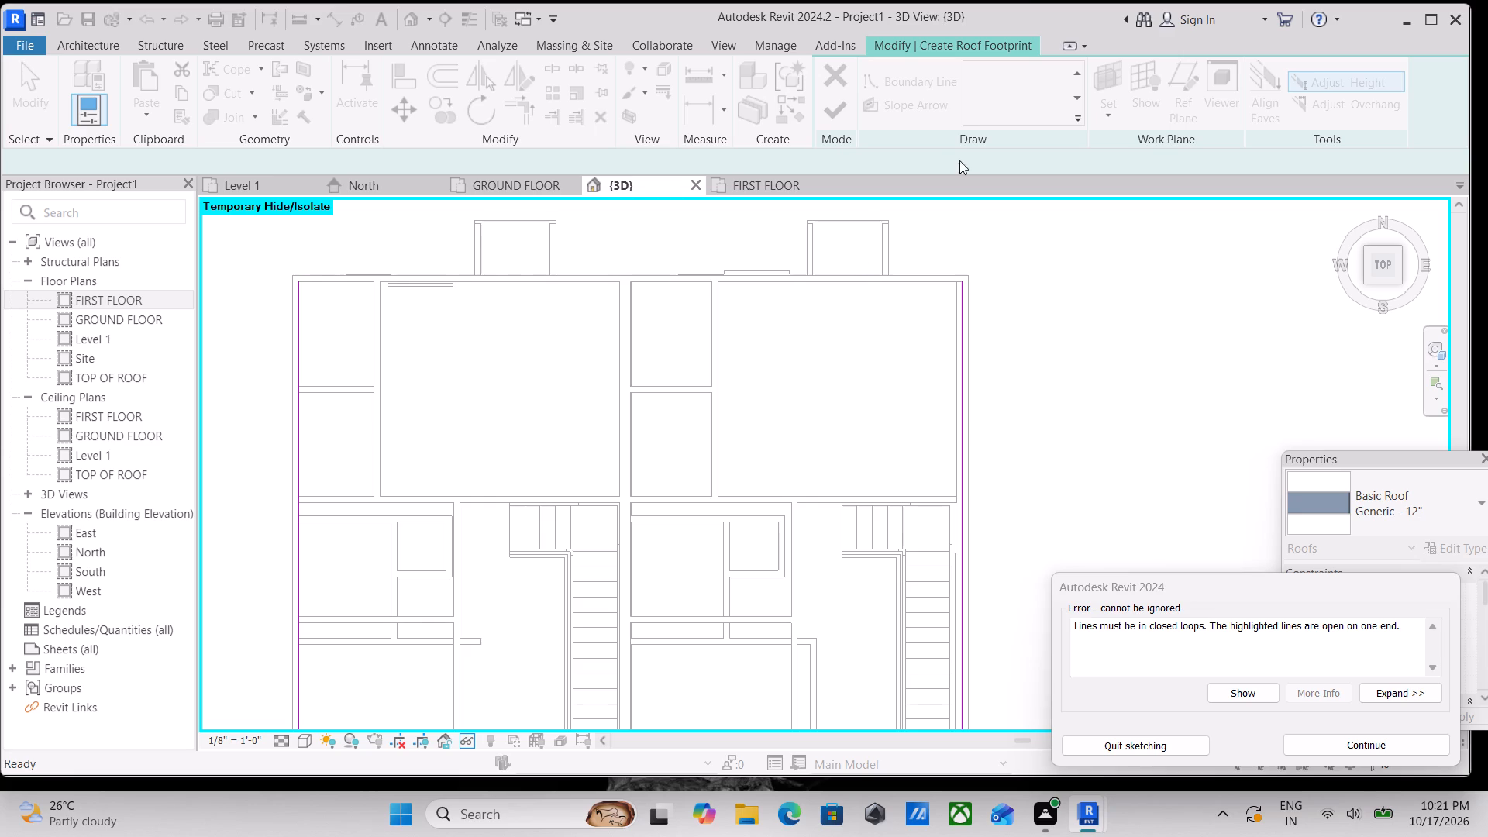
pyautogui.click(951, 50)
pyautogui.click(951, 44)
pyautogui.click(1339, 740)
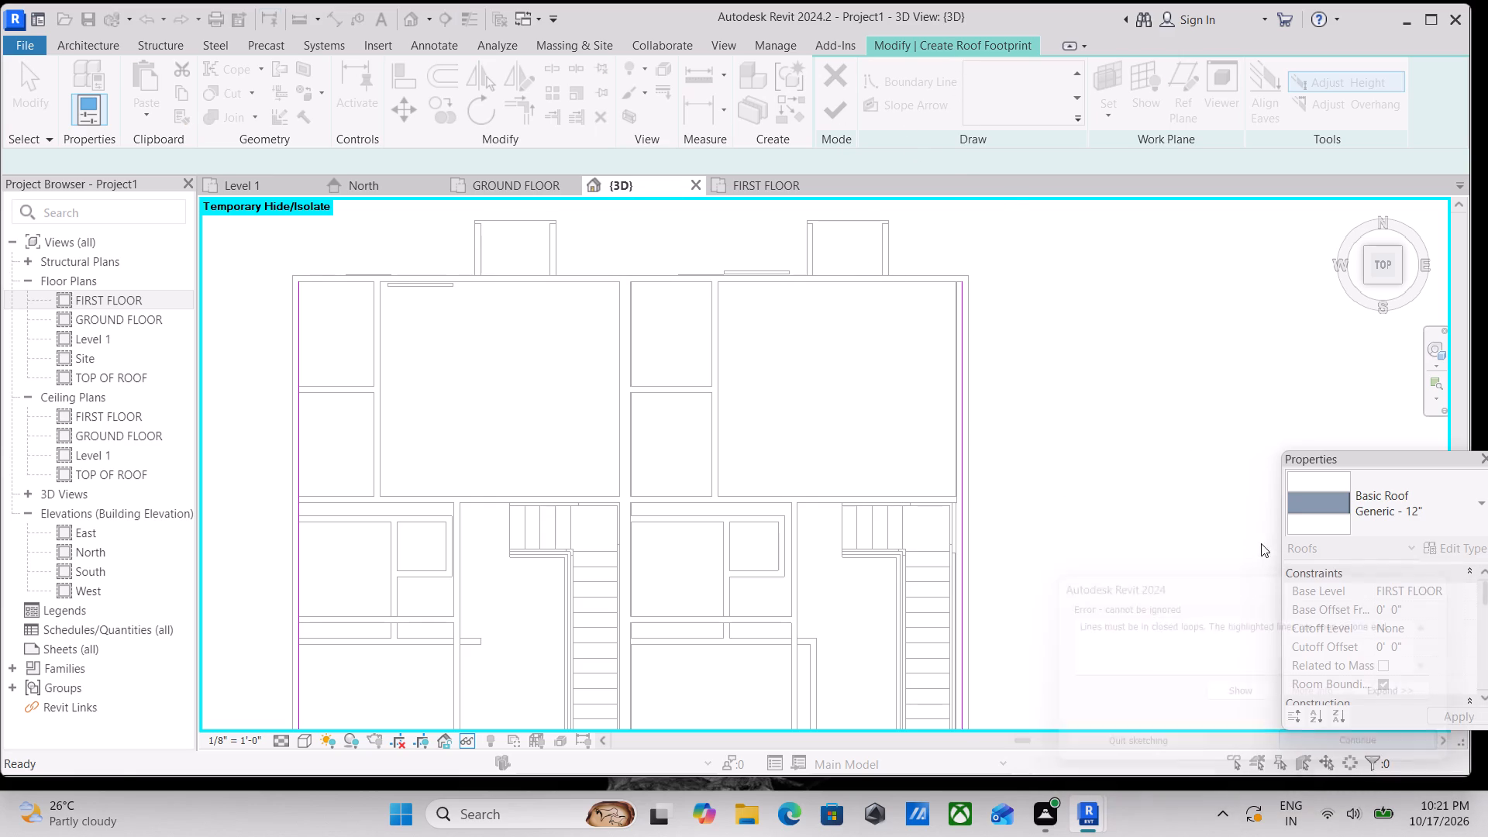
# Close the footprint with a boundary line along the rear exterior wall between the east and west rear corners, and finish the roof.
pyautogui.click(974, 68)
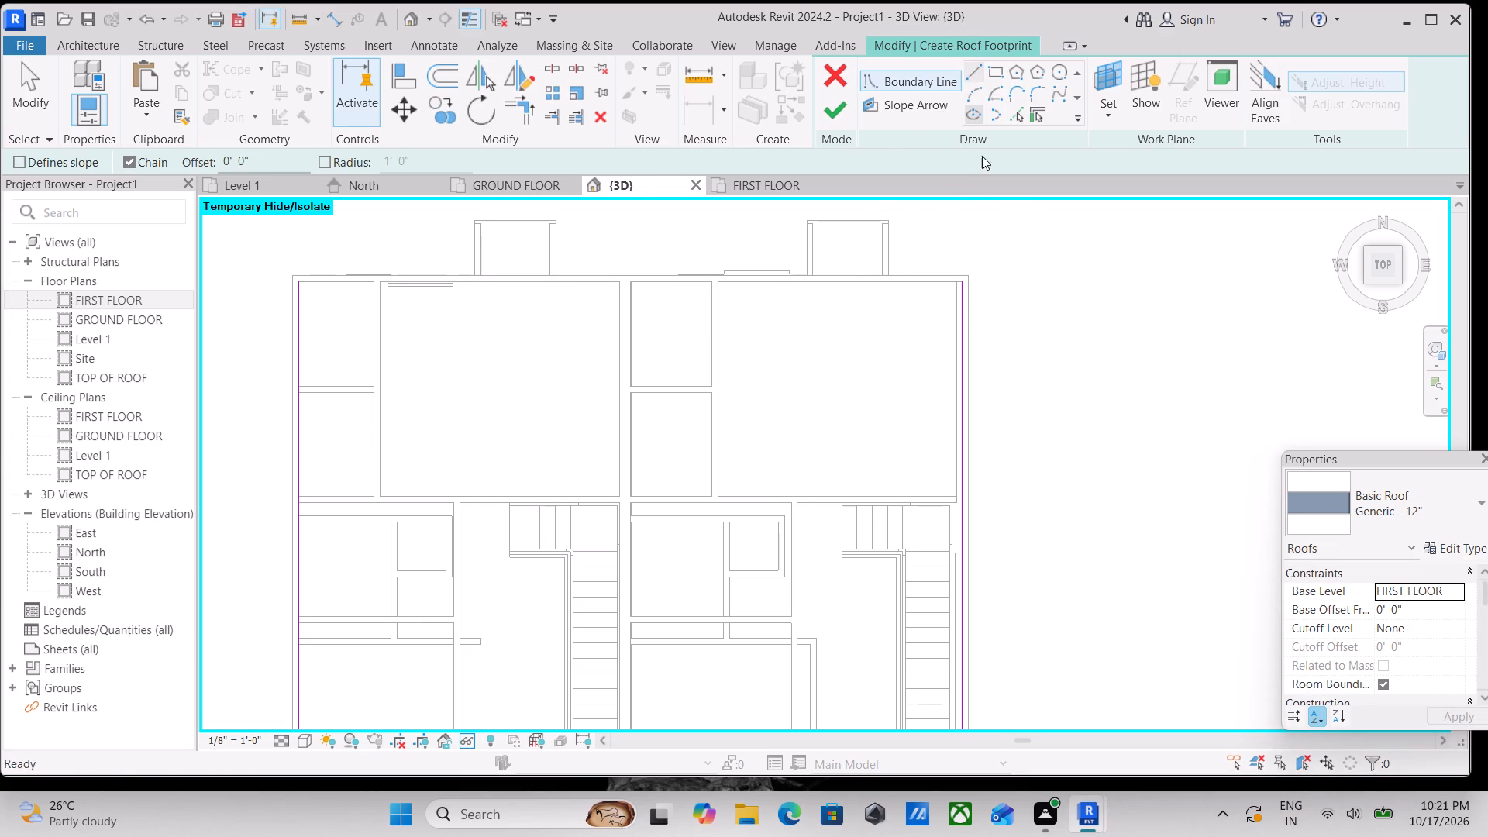
pyautogui.click(962, 279)
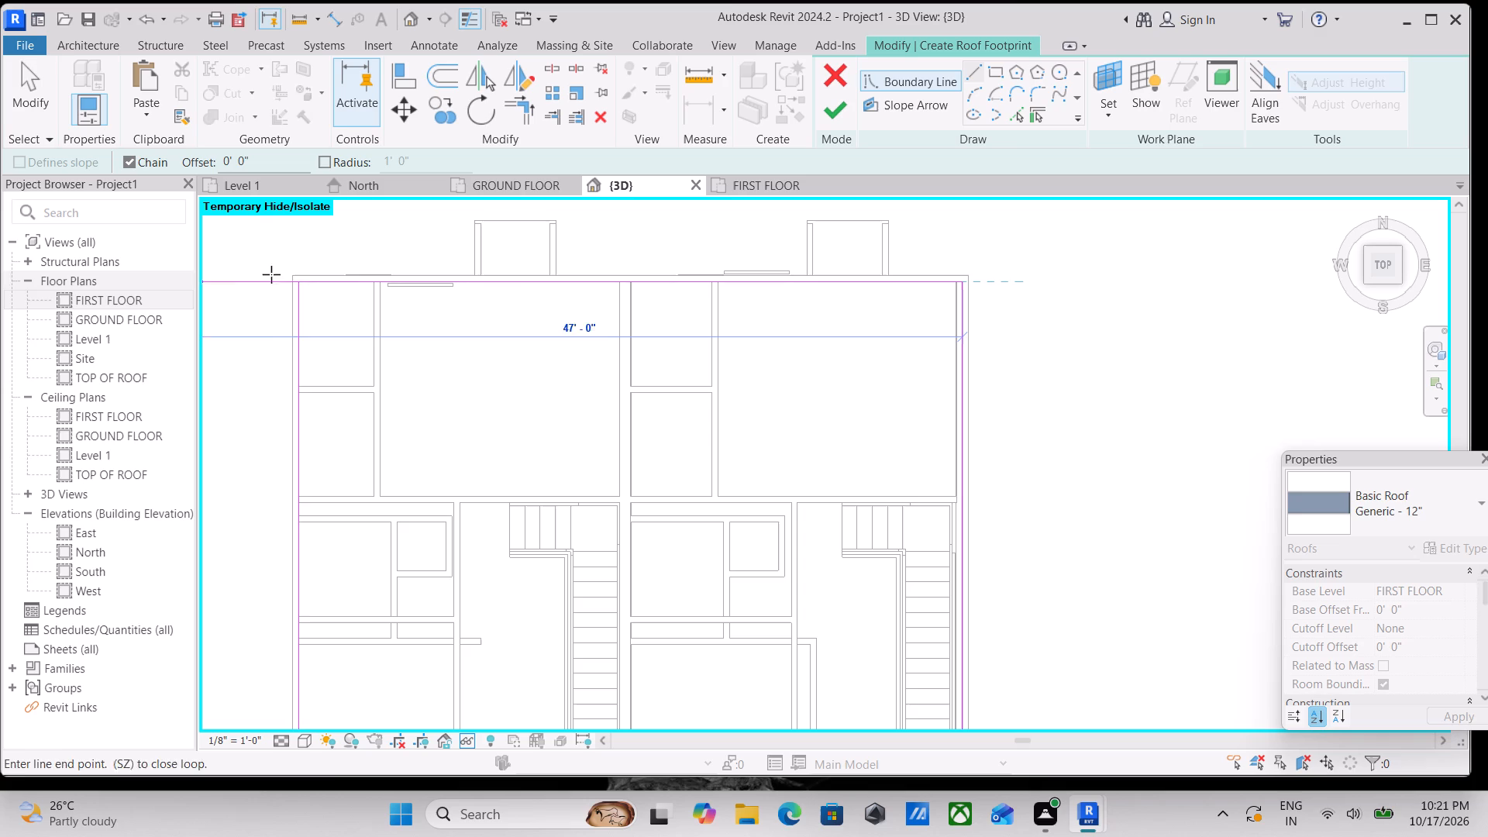
pyautogui.click(300, 281)
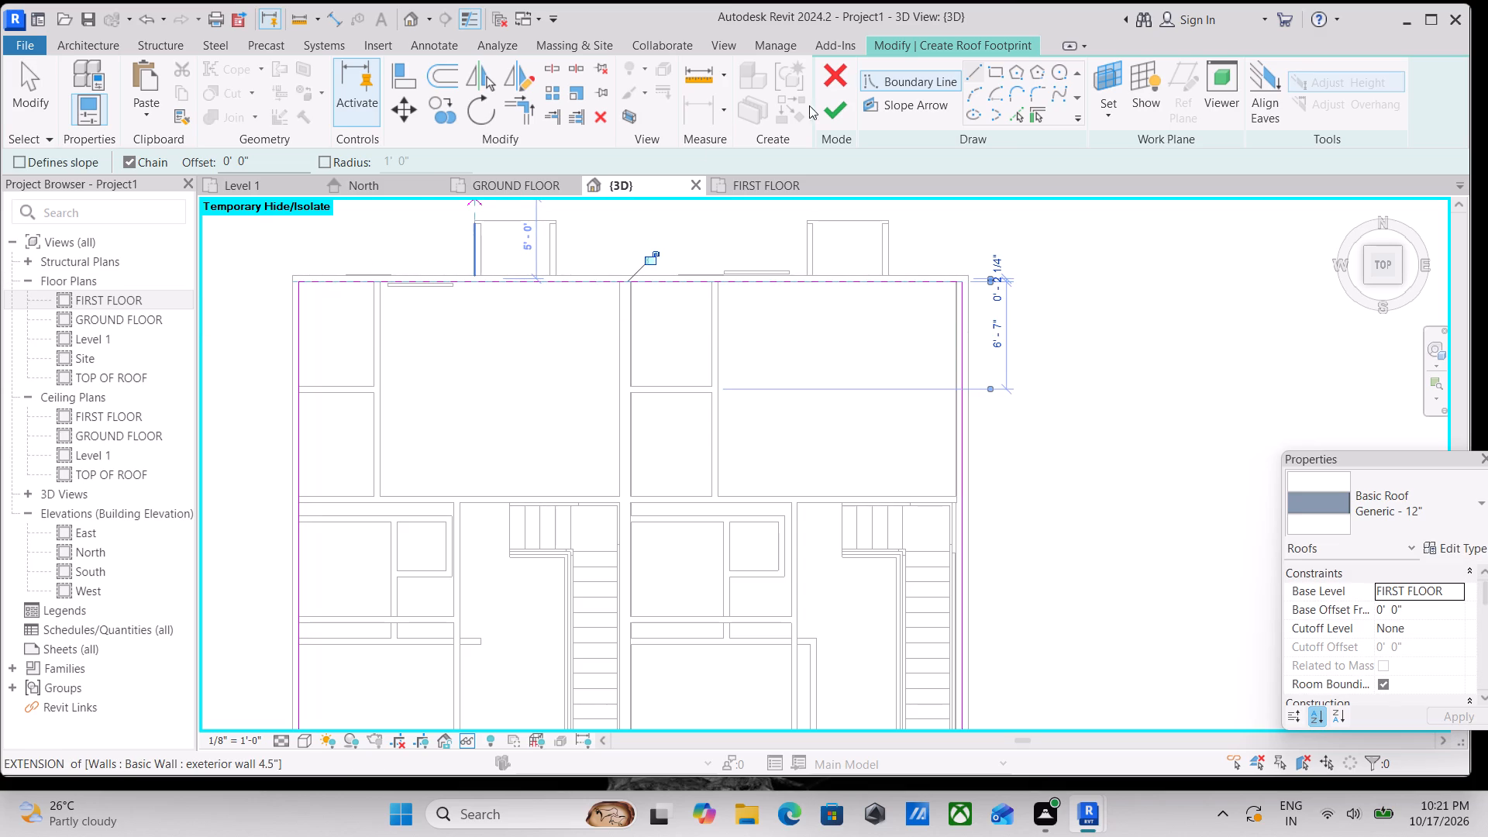
pyautogui.click(840, 111)
pyautogui.scroll(-7, 738, 339)
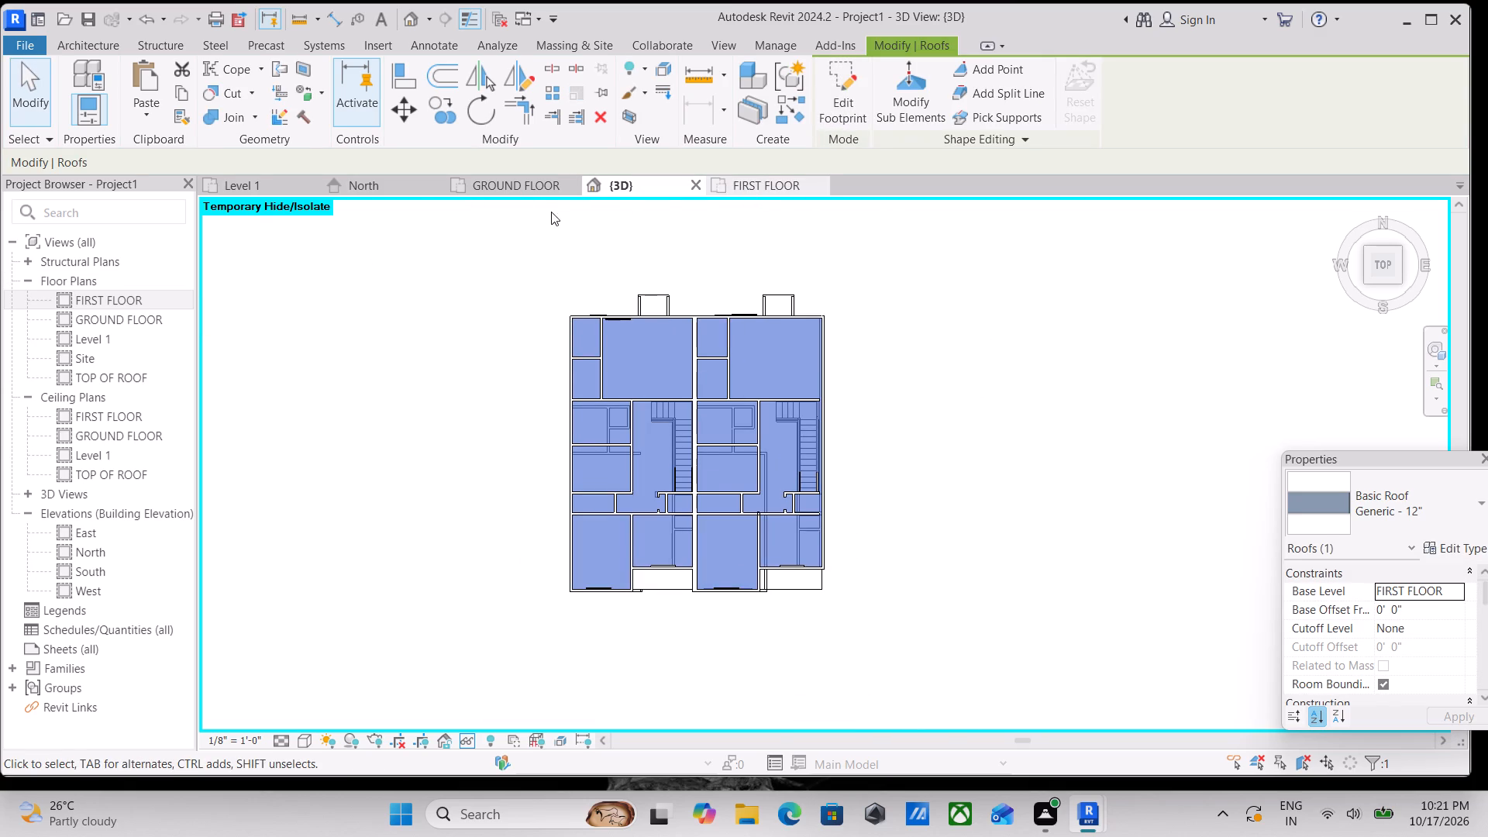
pyautogui.scroll(-3, 701, 403)
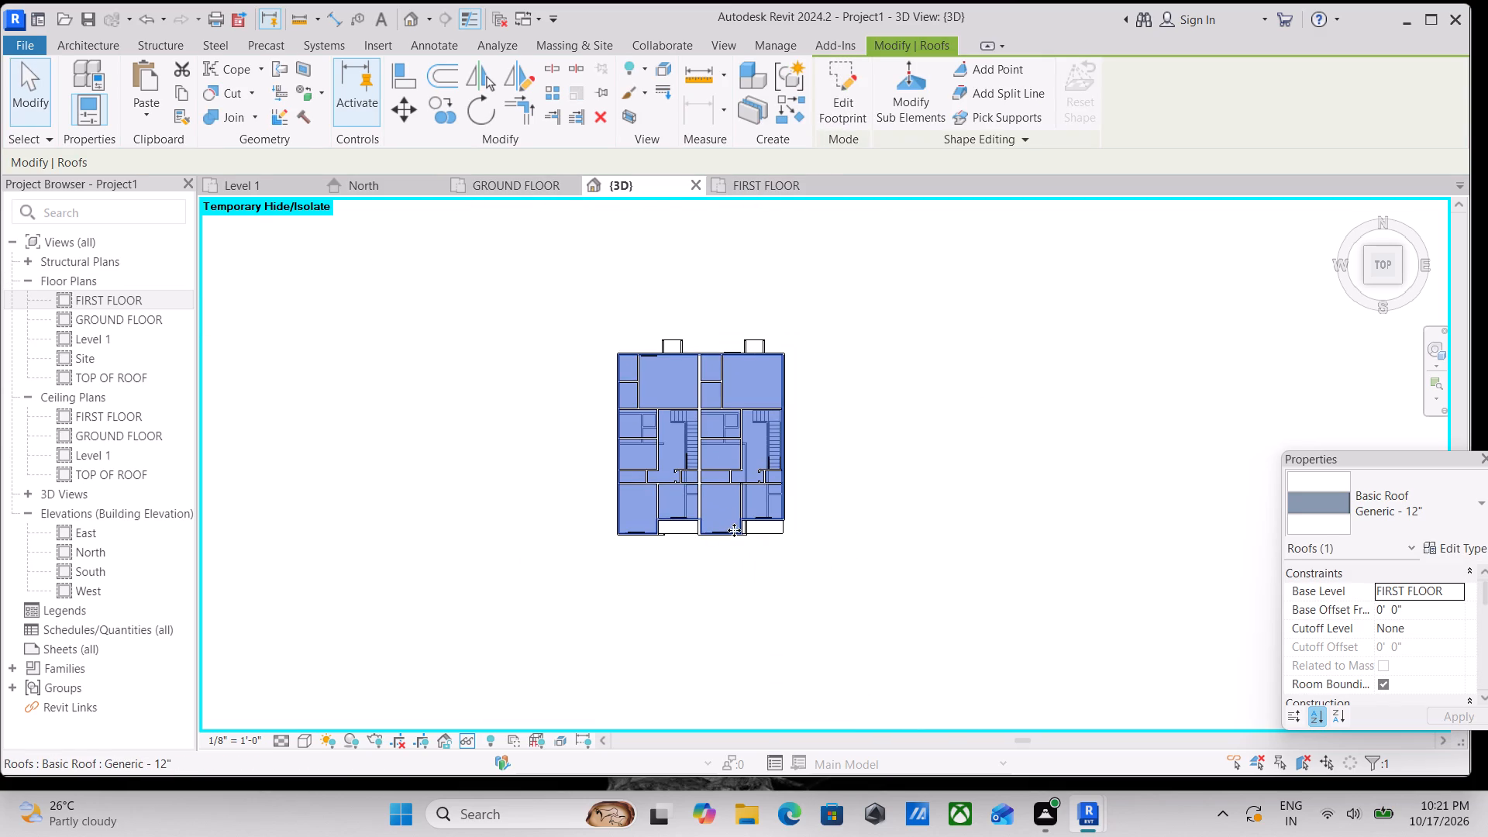
# Set the new roof's base level to TOP OF ROOF.
pyautogui.keyDown('shift'); pyautogui.moveTo(720, 573); pyautogui.dragTo(777, 225, button='middle'); pyautogui.keyUp('shift')
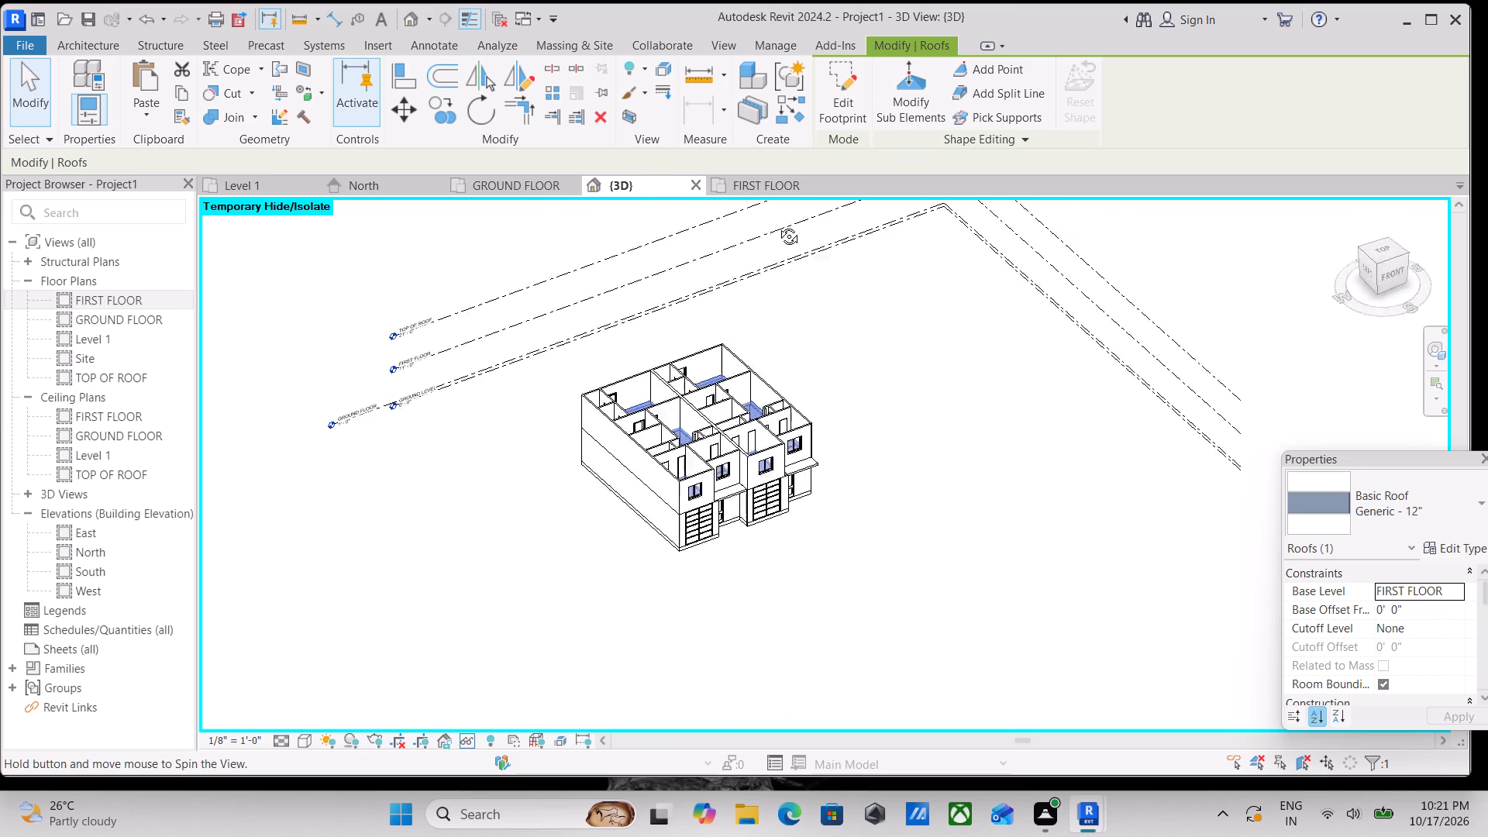
pyautogui.keyDown('shift'); pyautogui.moveTo(777, 225); pyautogui.dragTo(614, 289, button='middle'); pyautogui.keyUp('shift')
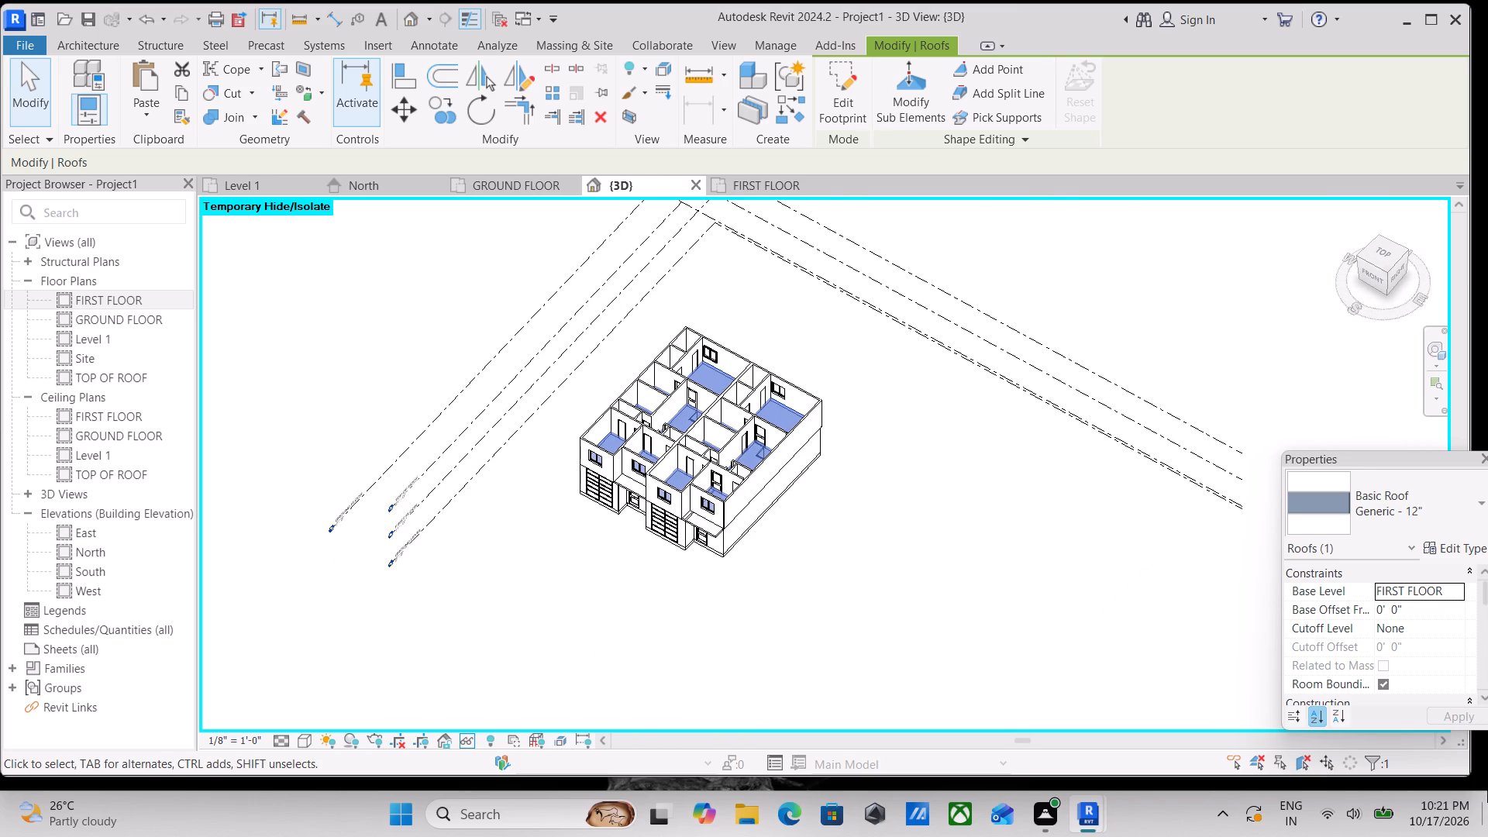
pyautogui.click(1448, 594)
pyautogui.click(1460, 591)
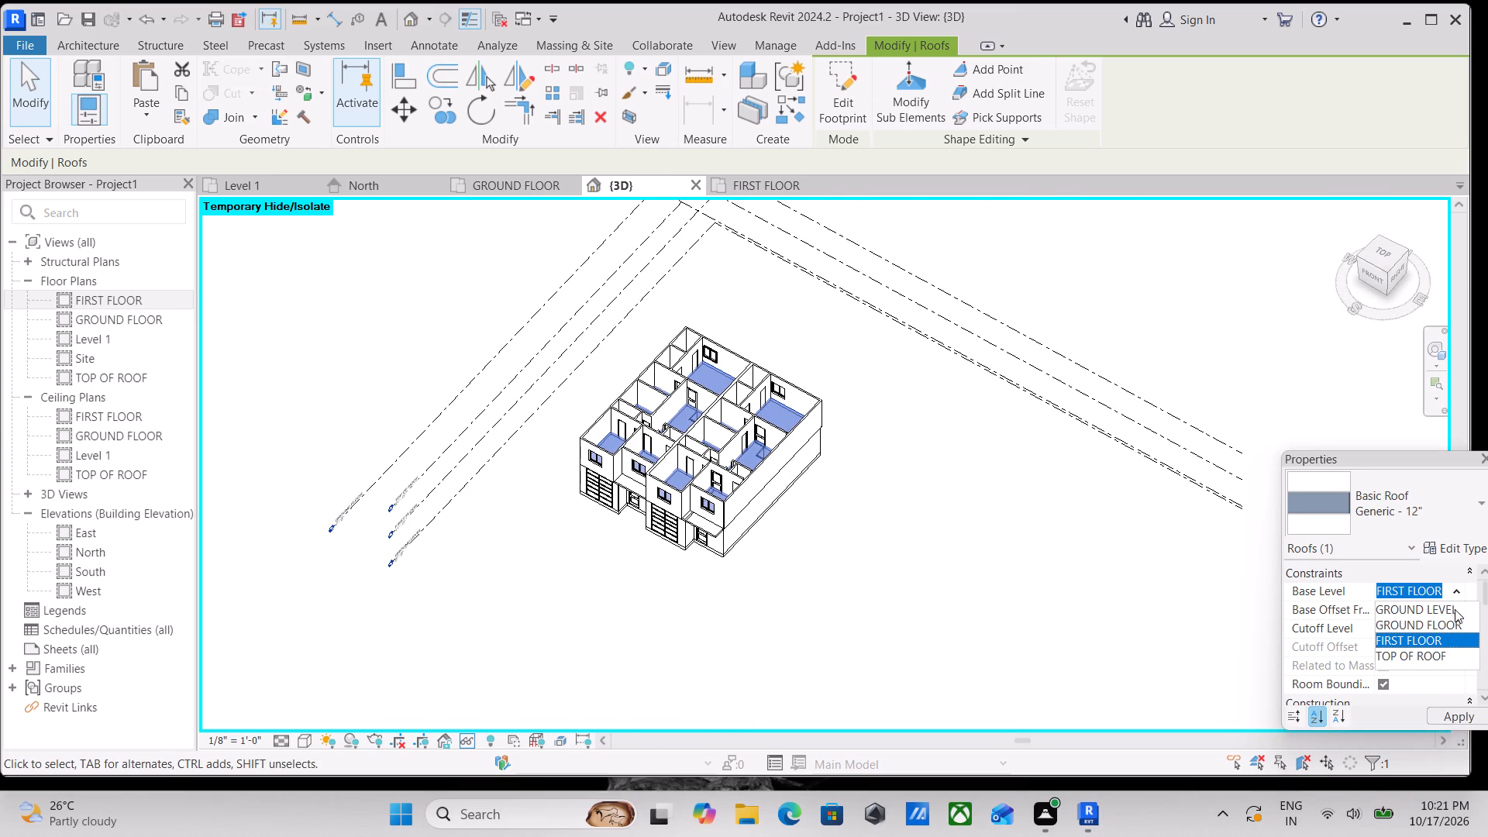
pyautogui.click(1418, 655)
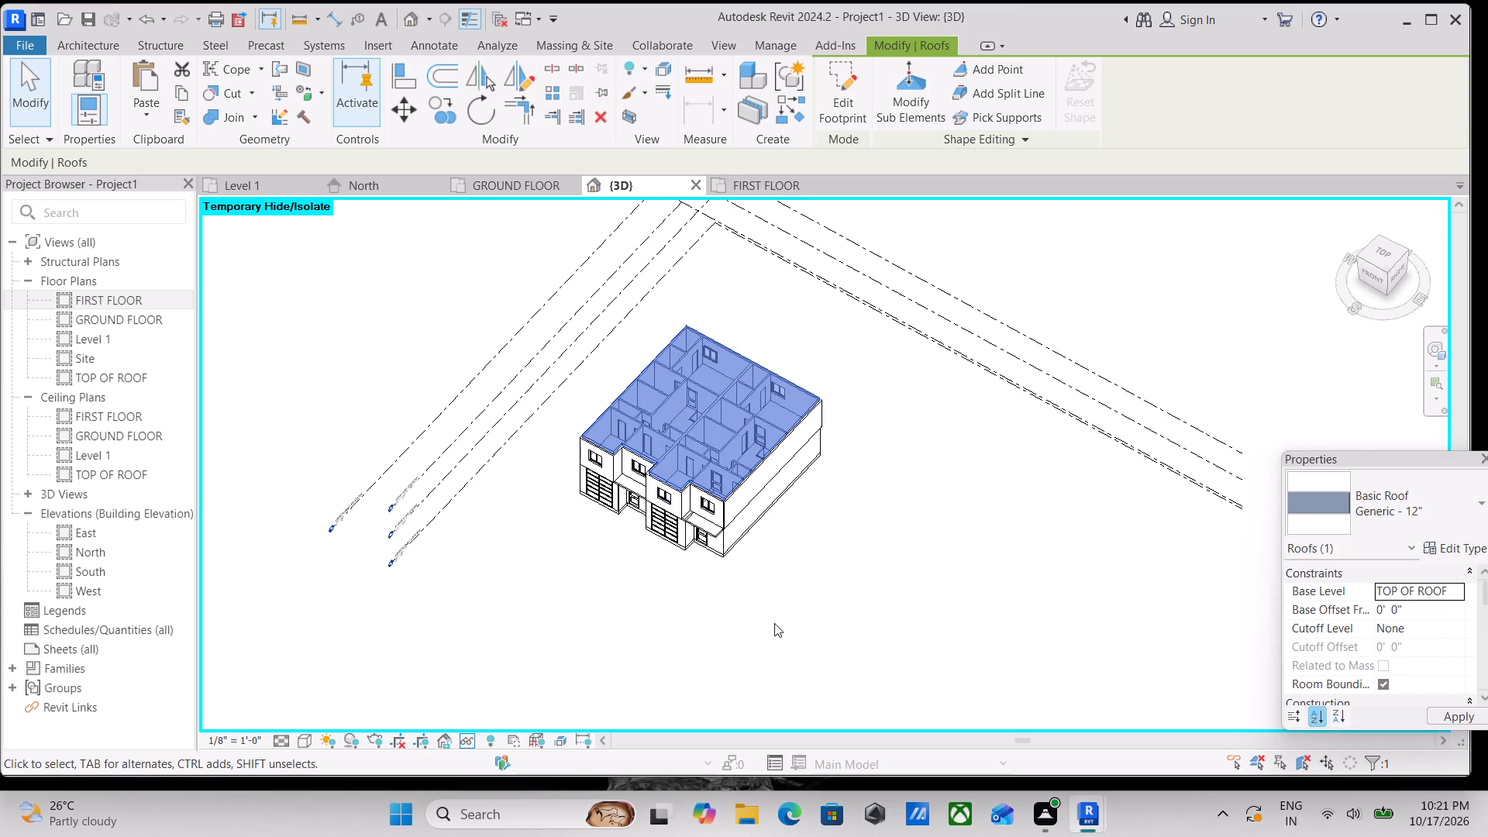
# Examine the new flat roof over the two units from several 3D angles and from above.
pyautogui.scroll(2, 746, 620)
pyautogui.press('Escape')
pyautogui.scroll(-2, 718, 611)
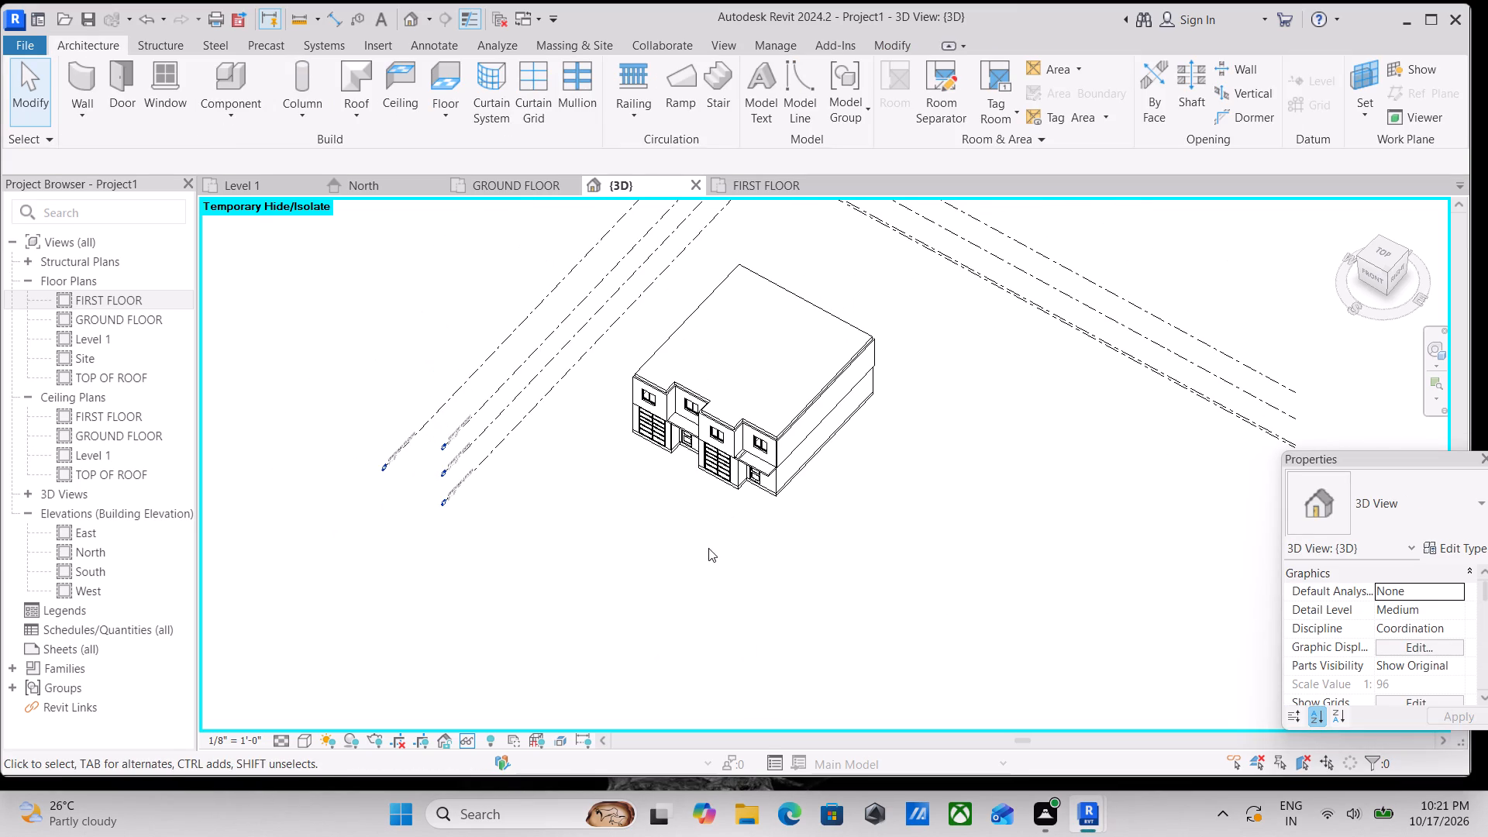
pyautogui.moveTo(708, 548); pyautogui.dragTo(768, 410, button='middle')
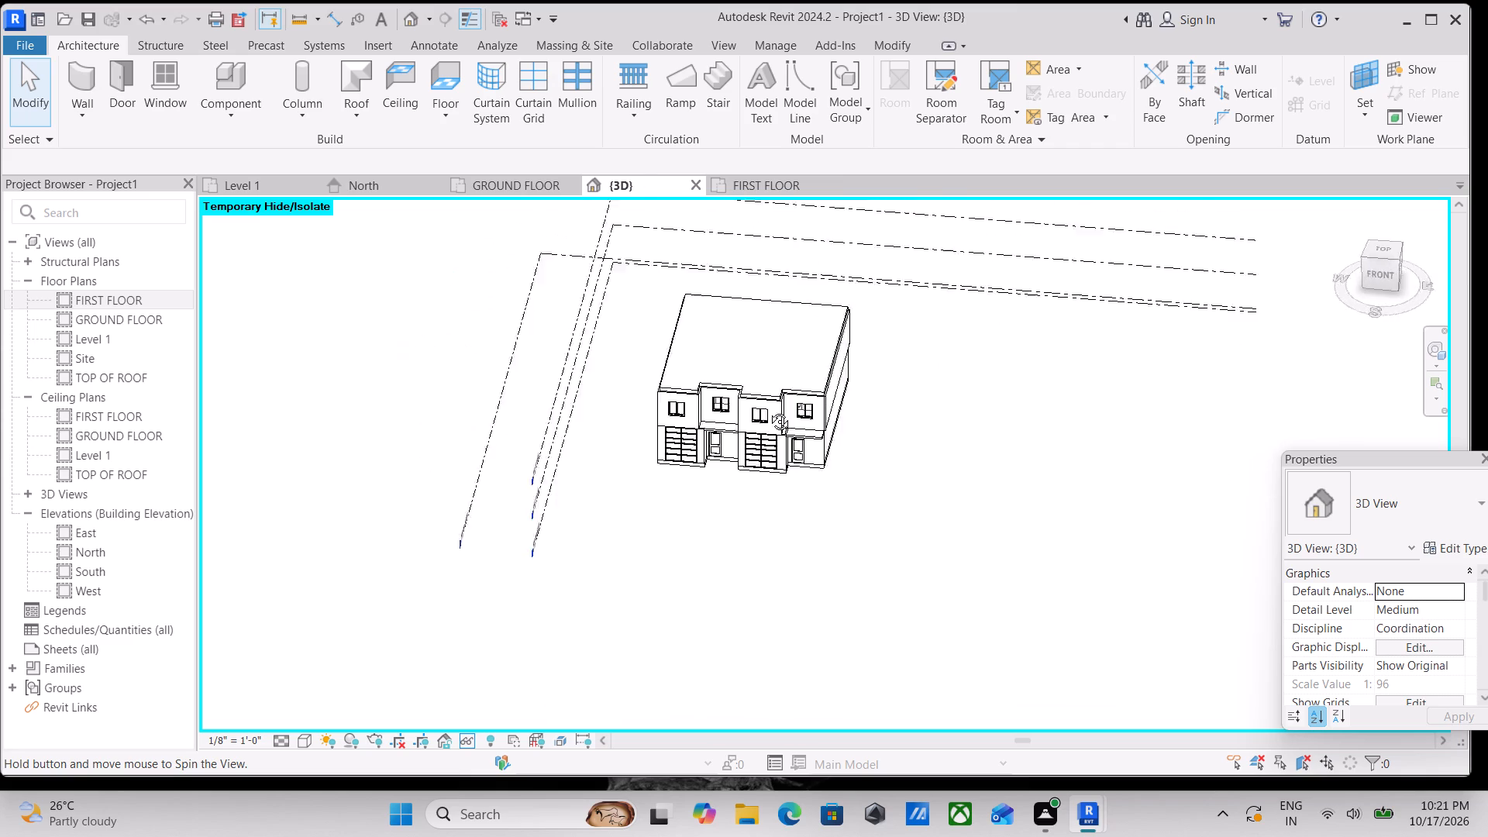
pyautogui.moveTo(768, 410); pyautogui.dragTo(748, 515, button='middle')
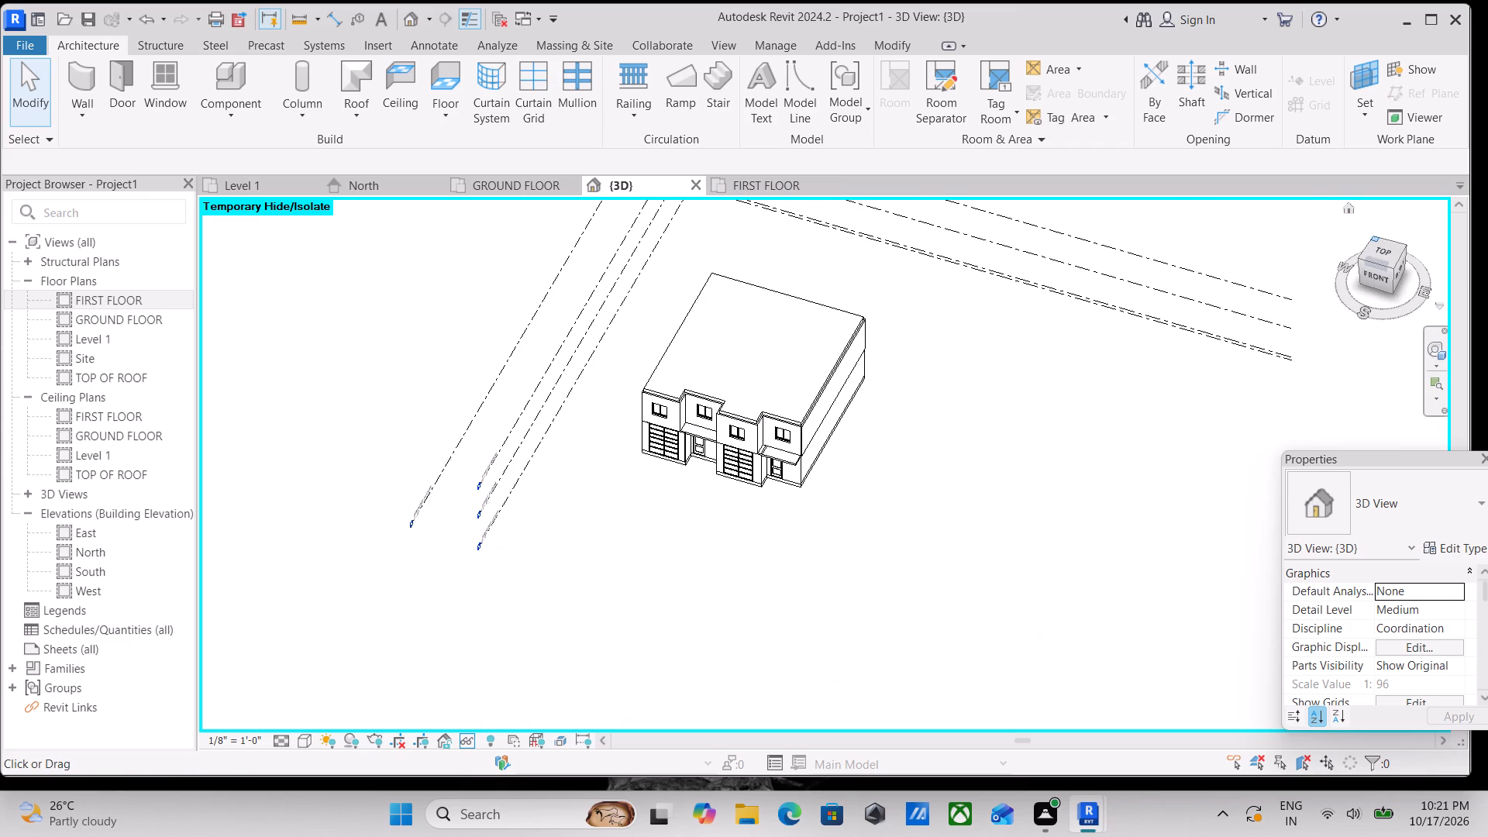
pyautogui.click(1382, 246)
pyautogui.scroll(10, 763, 452)
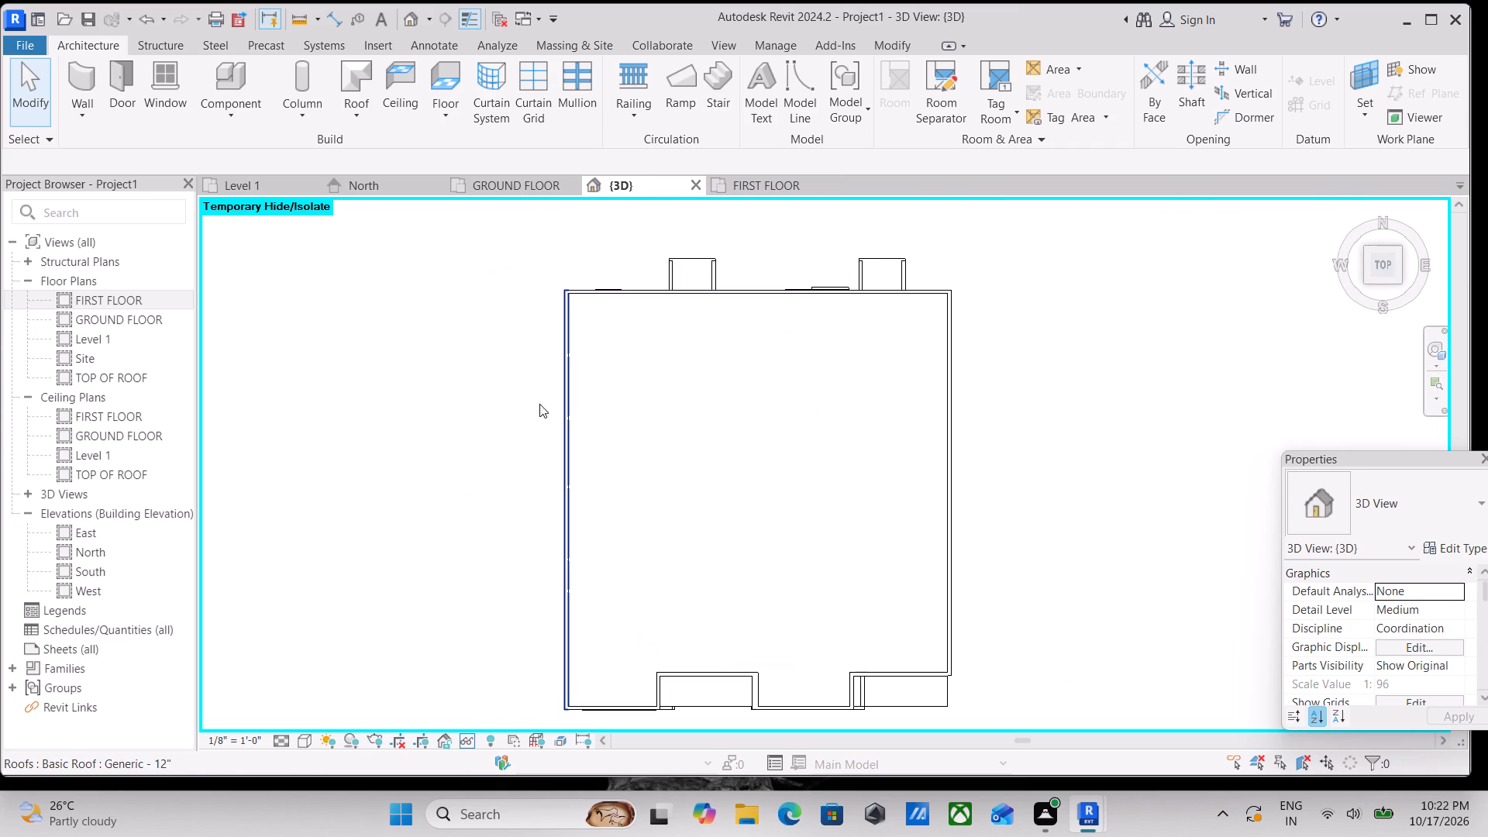
pyautogui.scroll(2, 534, 325)
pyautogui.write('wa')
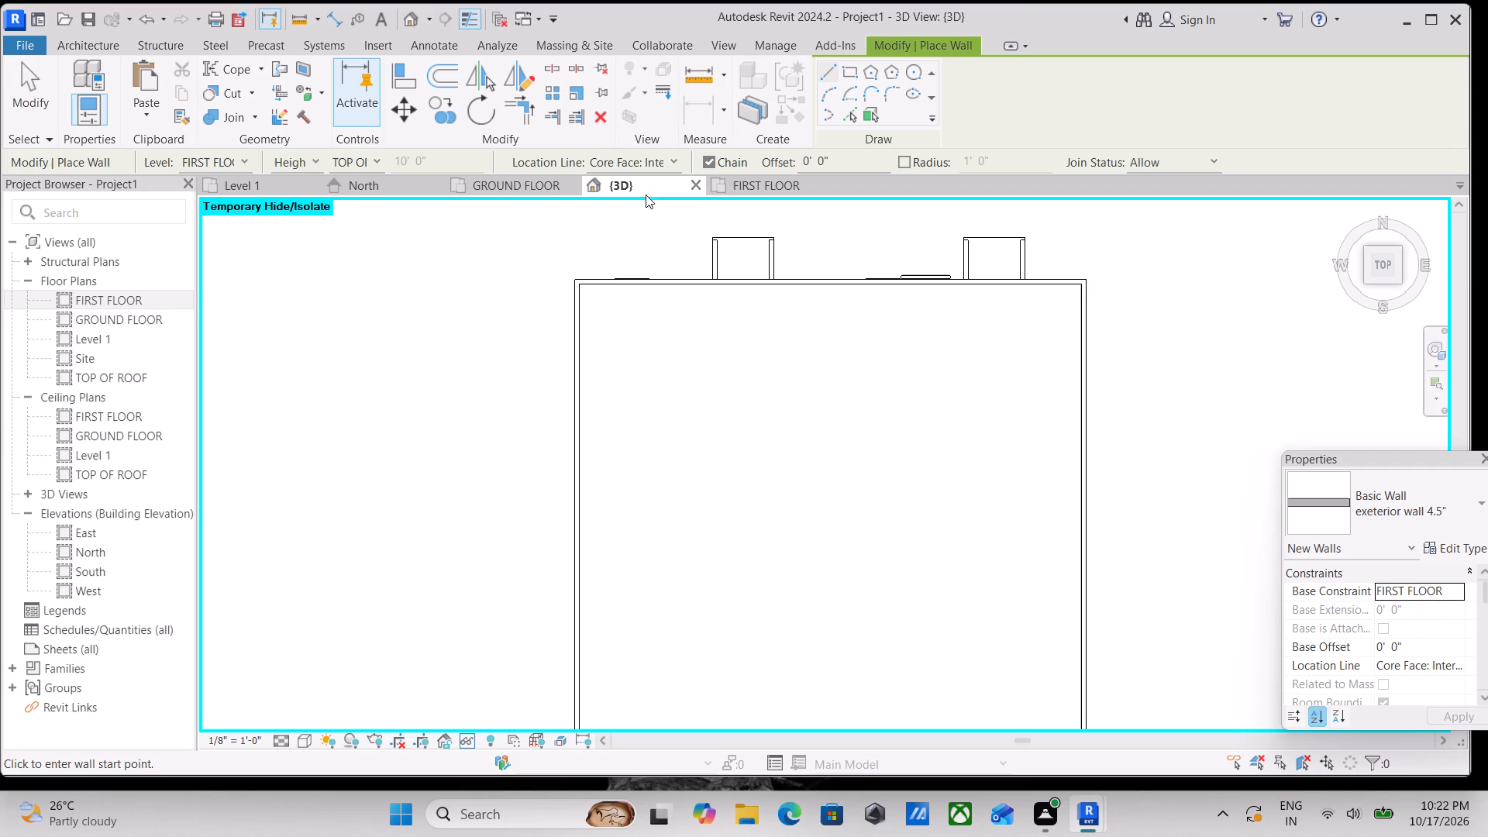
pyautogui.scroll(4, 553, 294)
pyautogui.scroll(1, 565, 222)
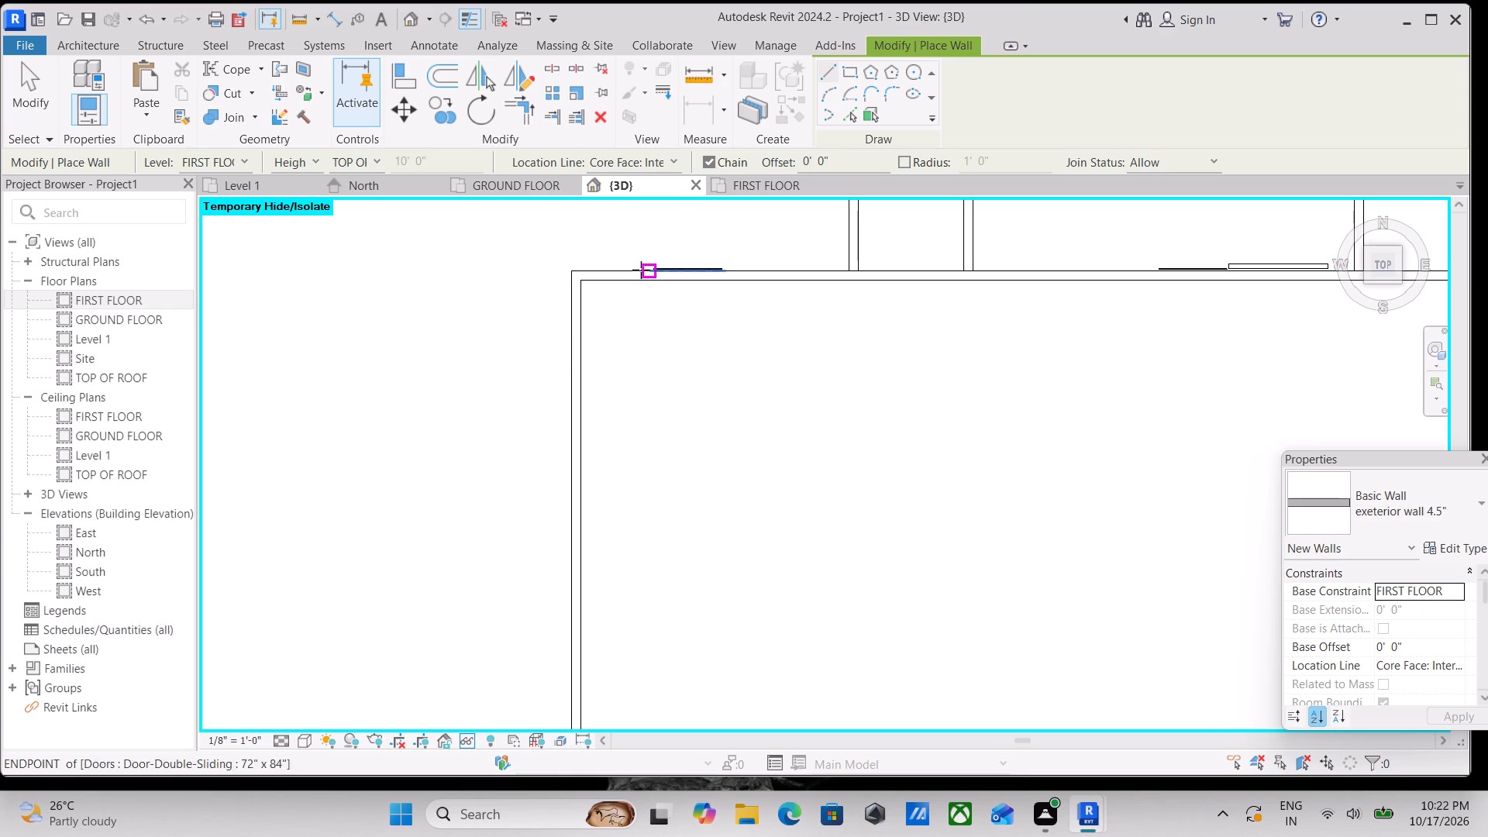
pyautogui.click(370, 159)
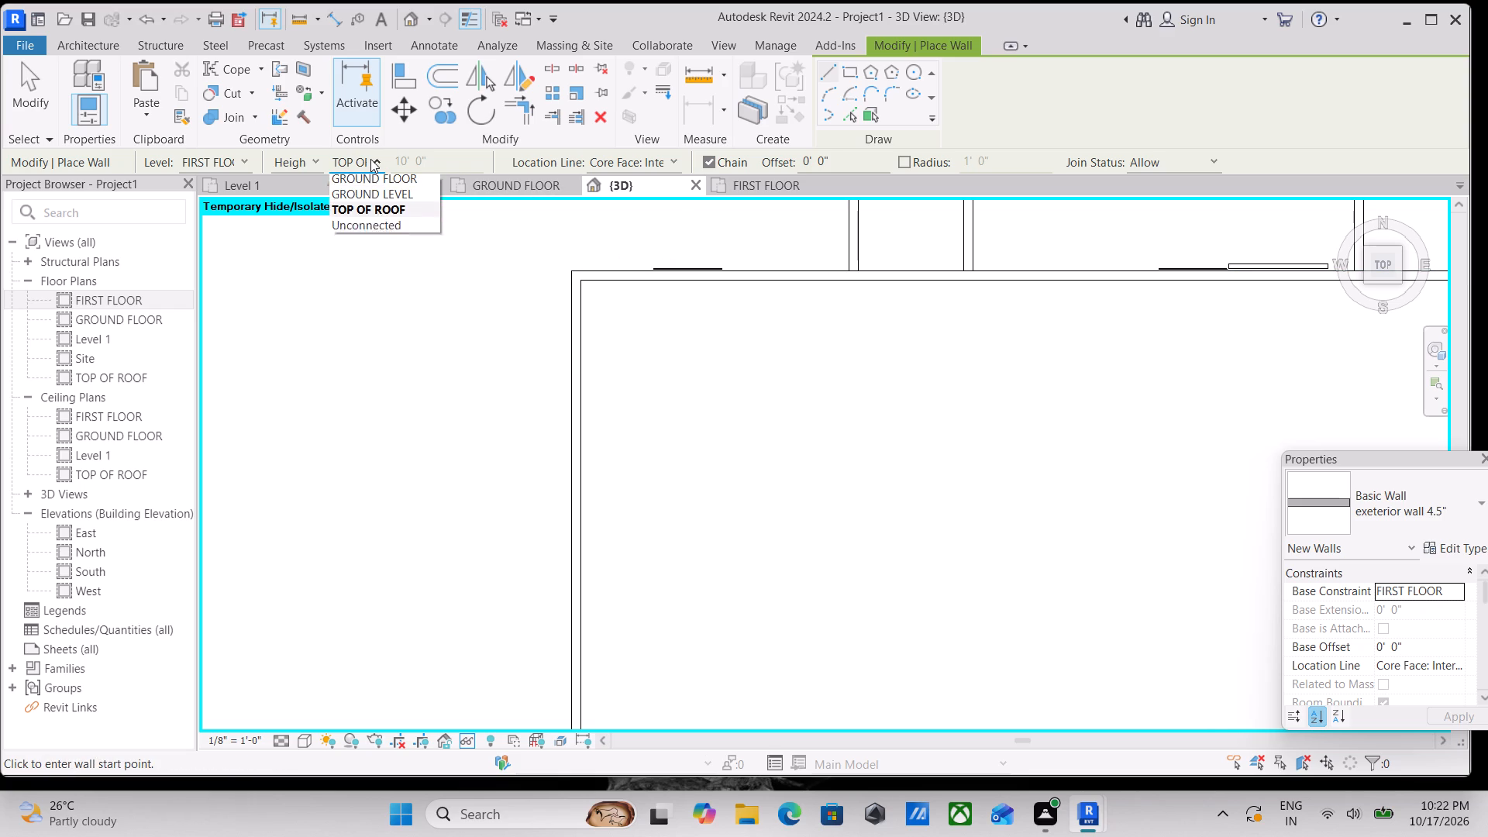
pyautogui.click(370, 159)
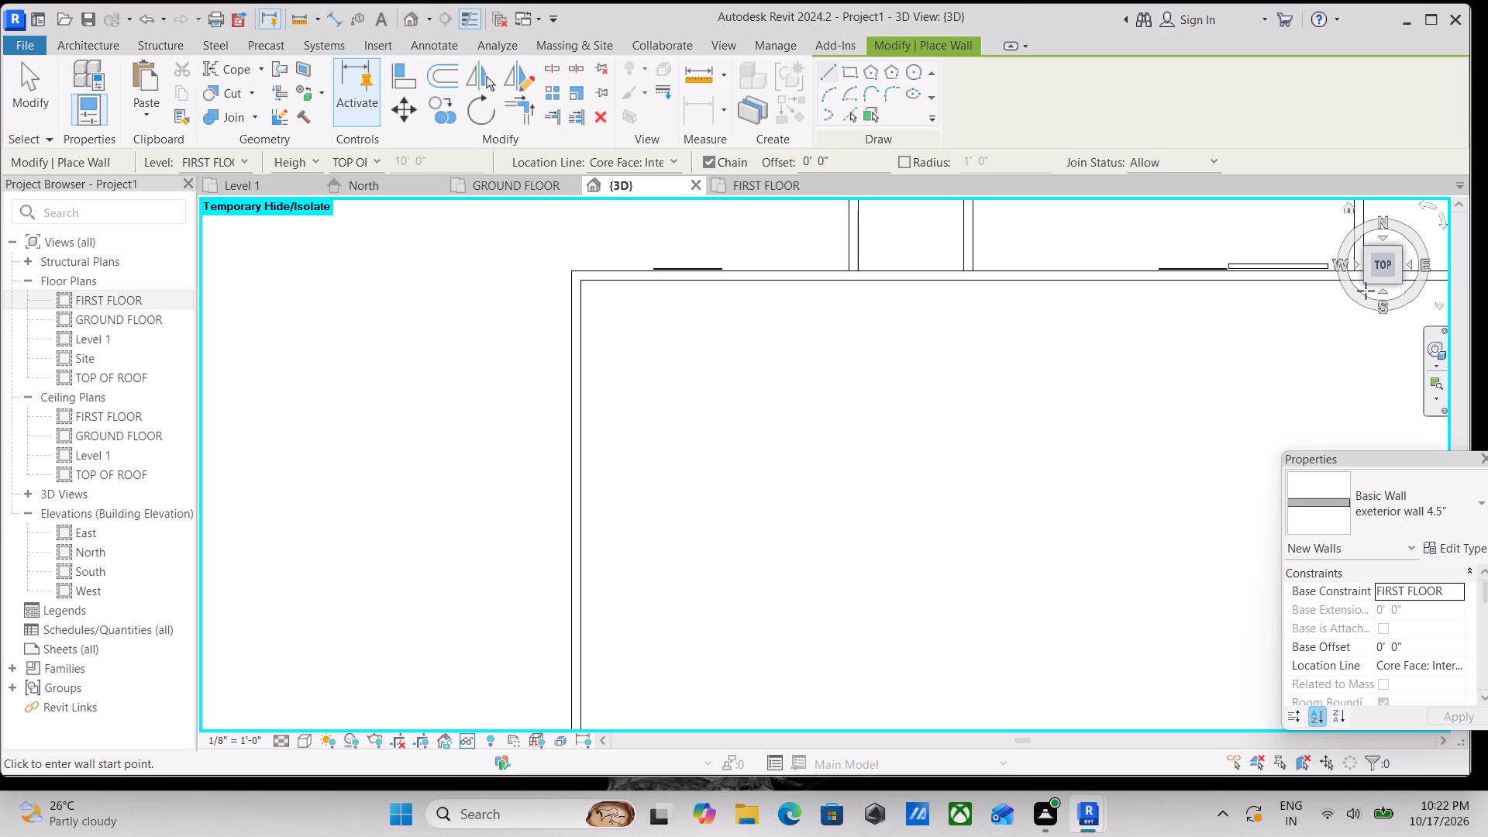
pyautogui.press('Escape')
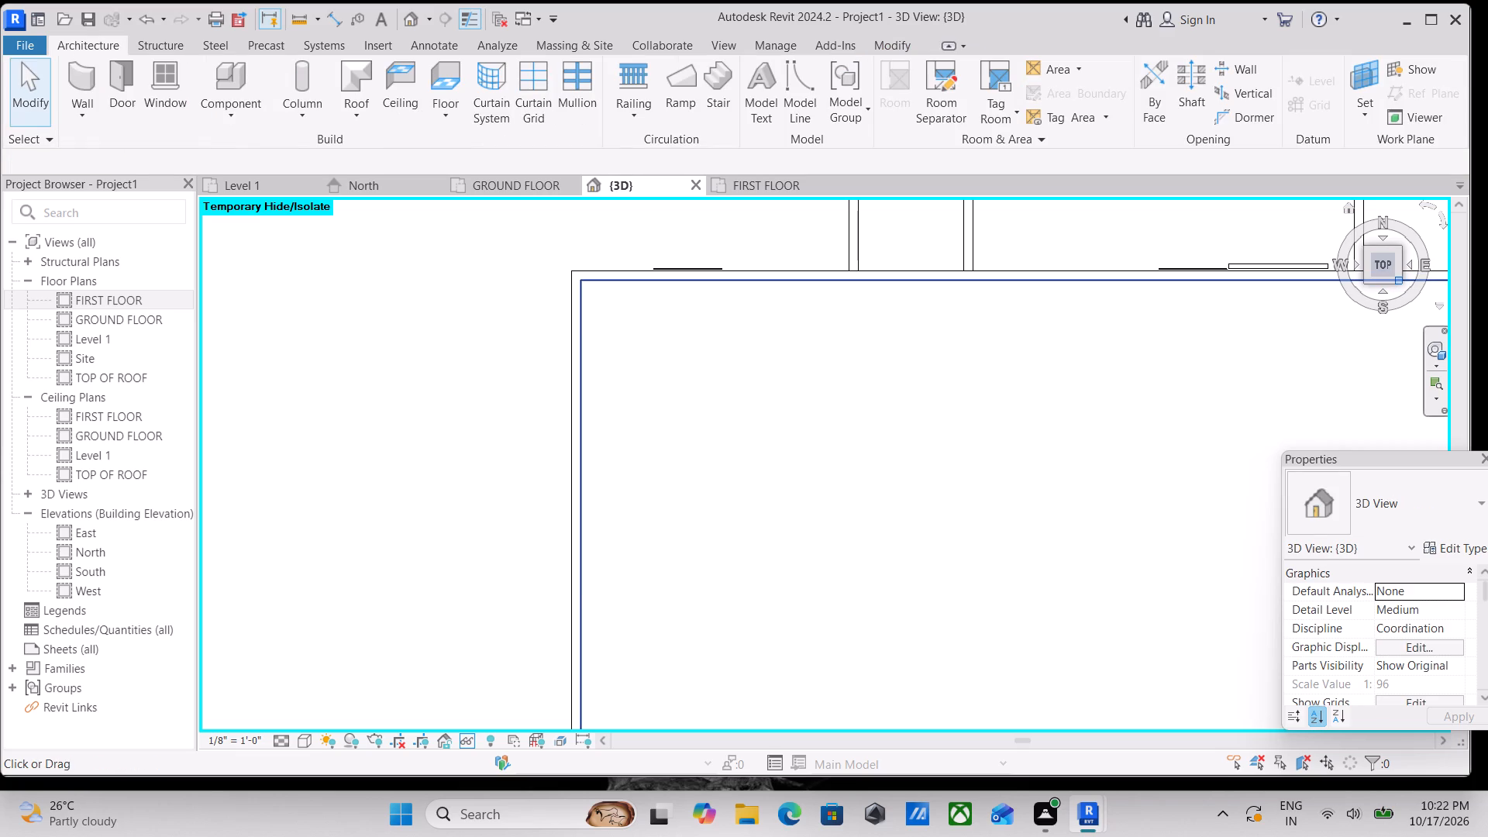
# Check how the roof sits against the level lines from the front, and examine its rear edge from above.
pyautogui.click(1400, 283)
pyautogui.scroll(2, 895, 470)
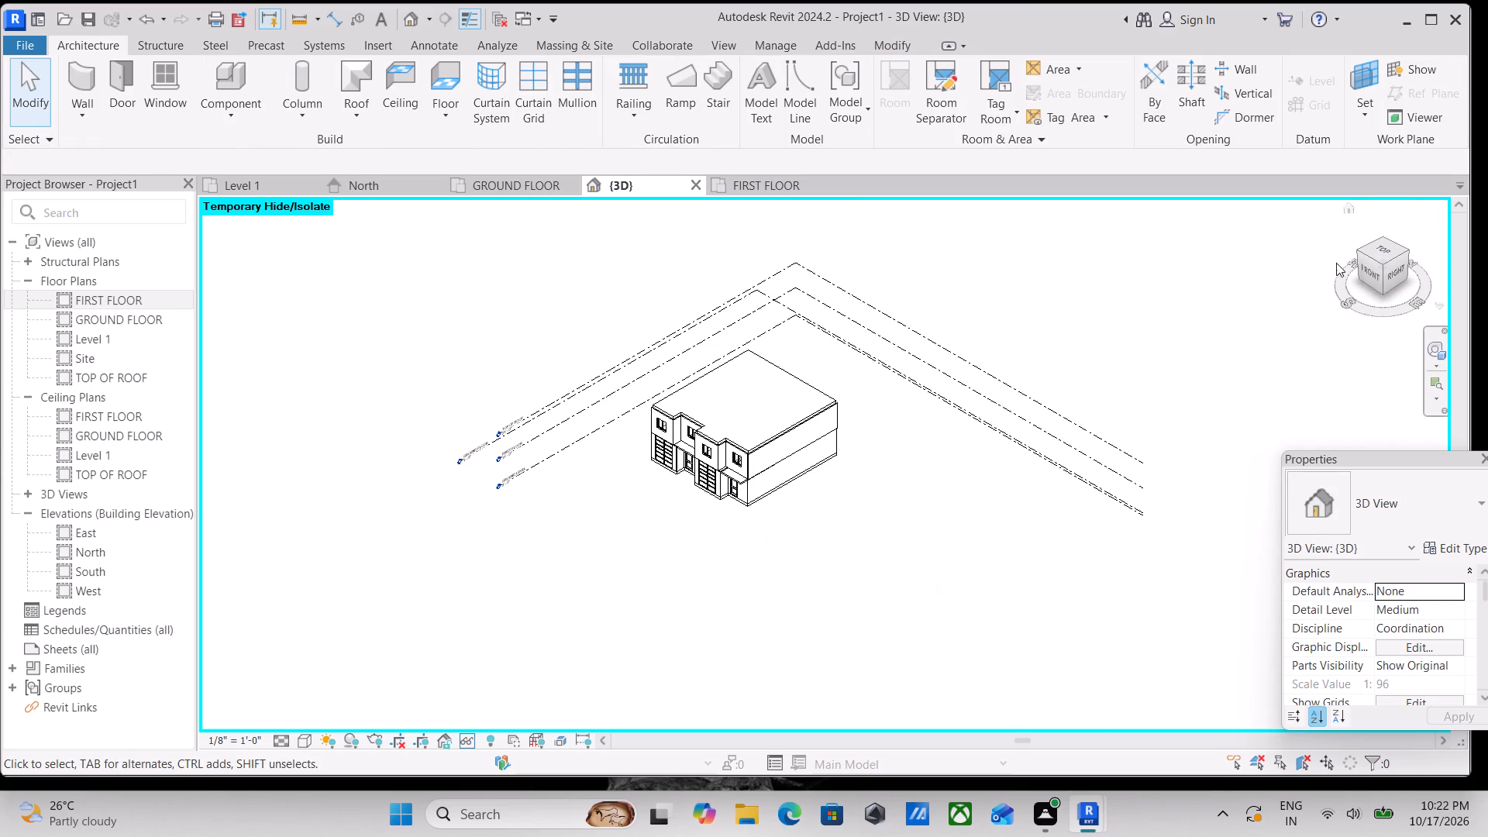
pyautogui.click(1374, 284)
pyautogui.scroll(3, 796, 488)
pyautogui.scroll(2, 735, 506)
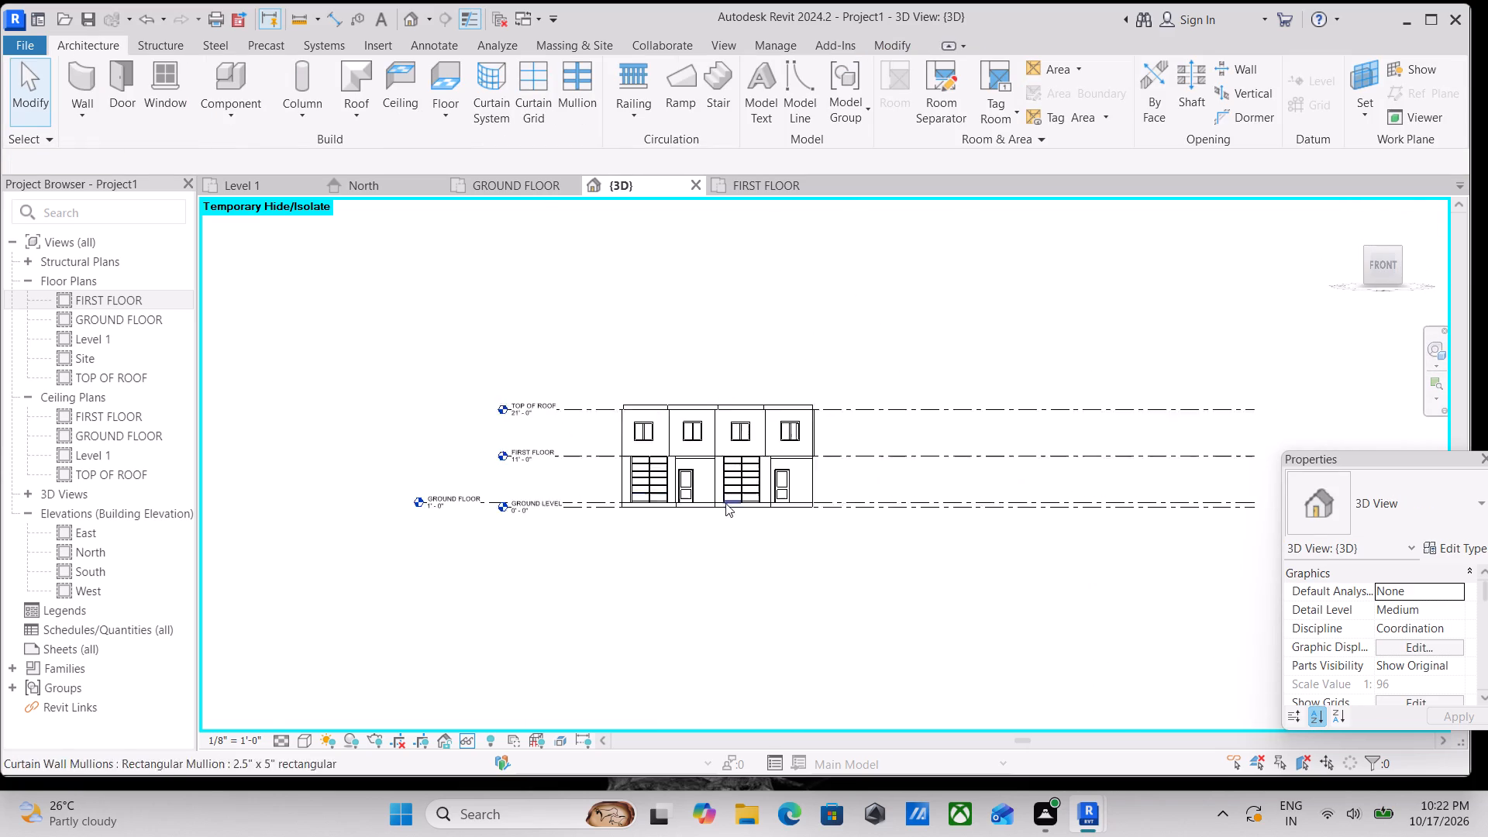
pyautogui.scroll(1, 725, 503)
pyautogui.scroll(2, 670, 430)
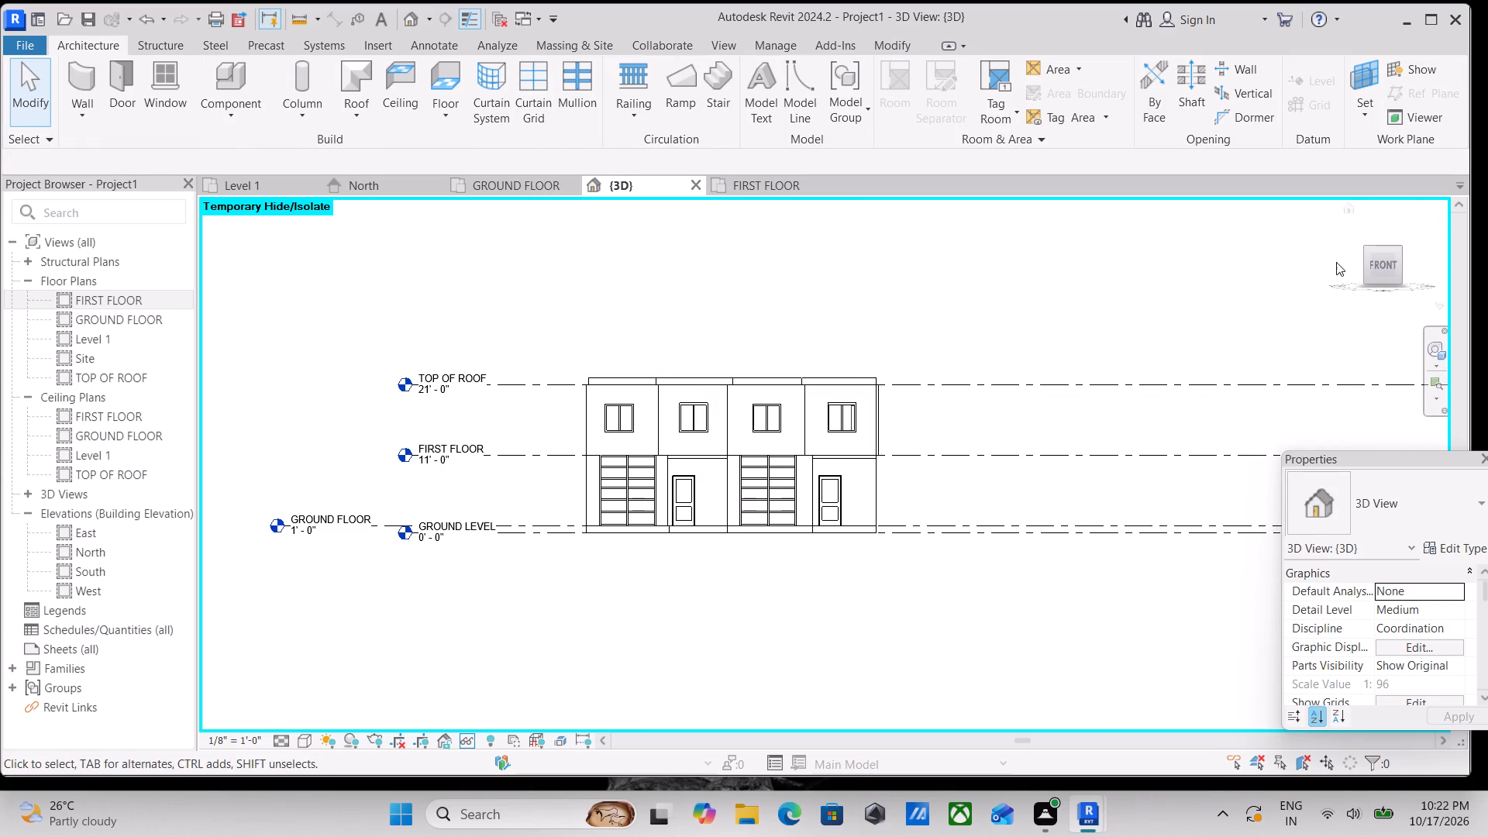
pyautogui.click(1366, 246)
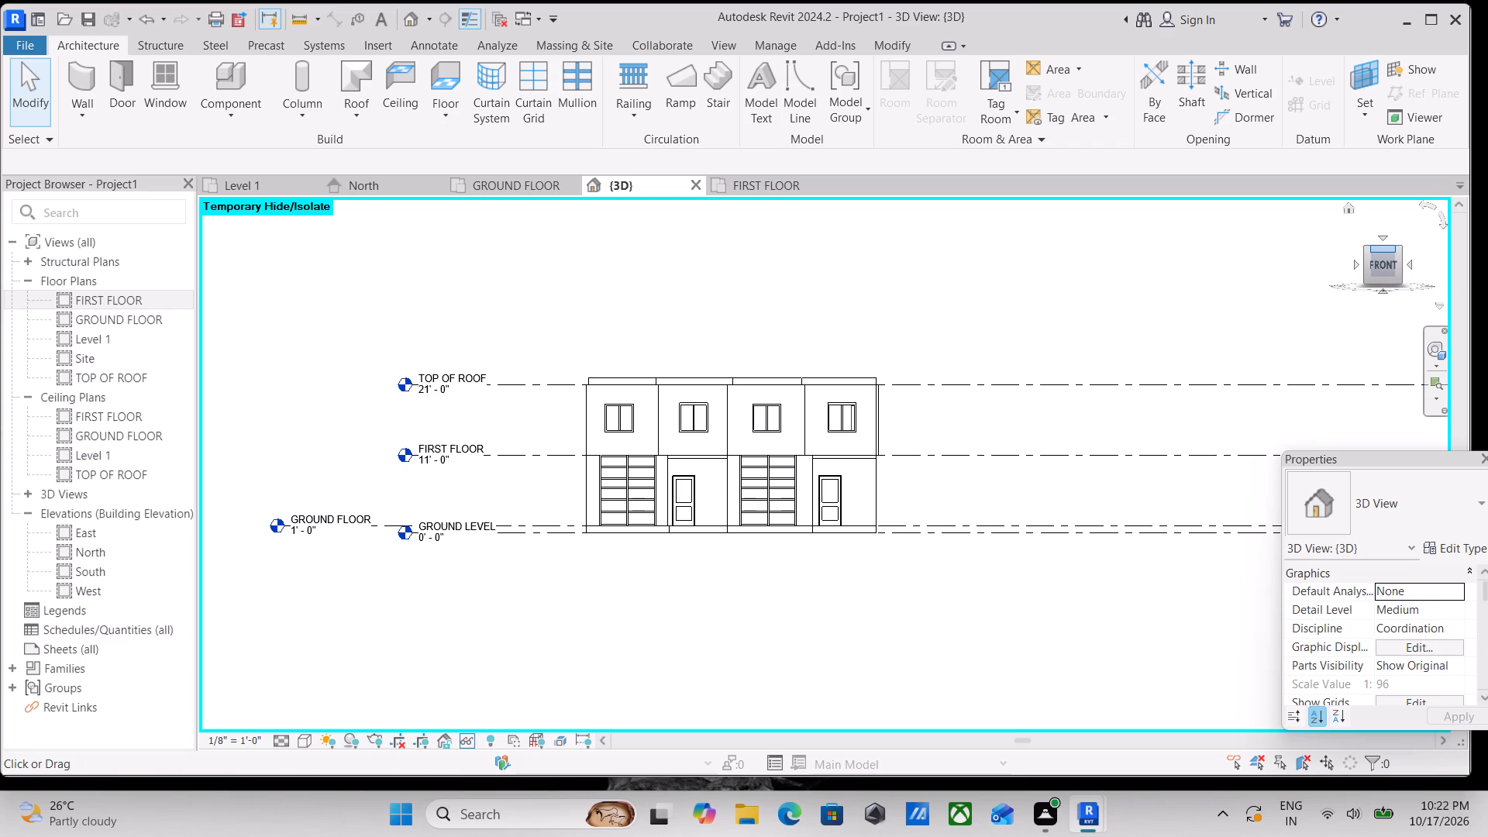
pyautogui.click(1384, 252)
pyautogui.click(1384, 249)
pyautogui.scroll(3, 837, 486)
pyautogui.scroll(11, 663, 430)
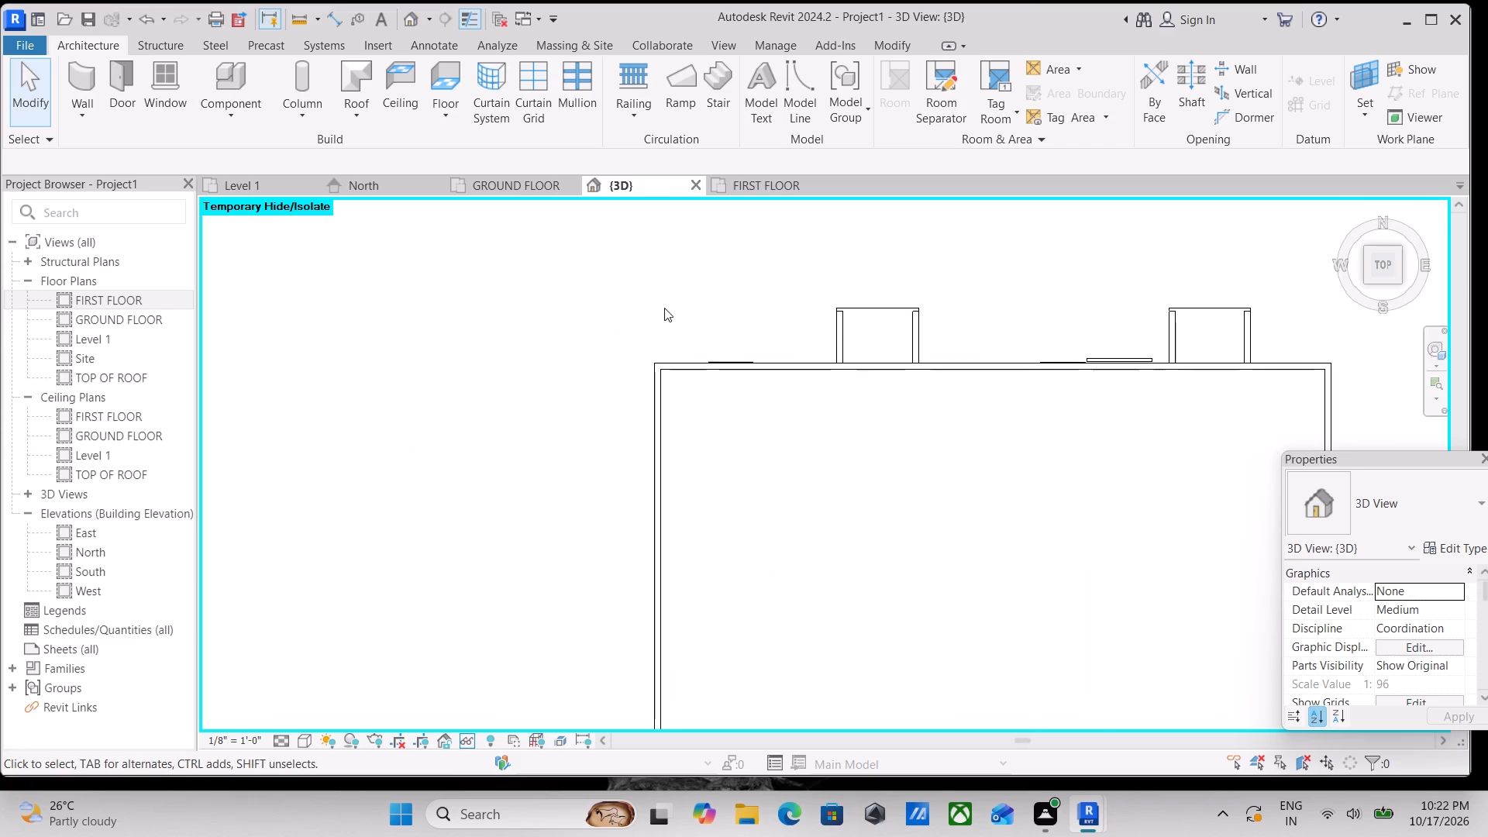
pyautogui.scroll(3, 671, 377)
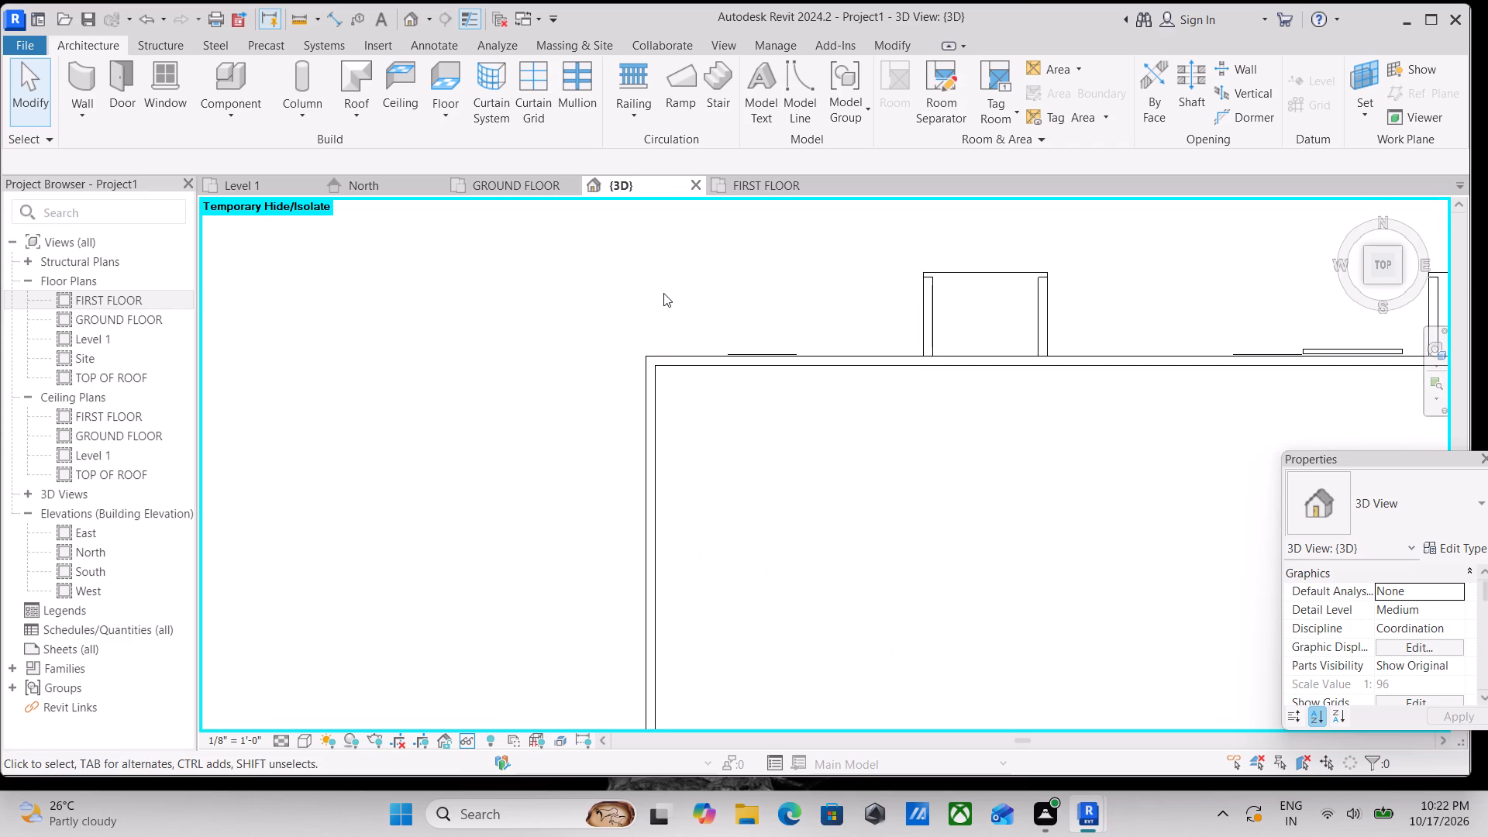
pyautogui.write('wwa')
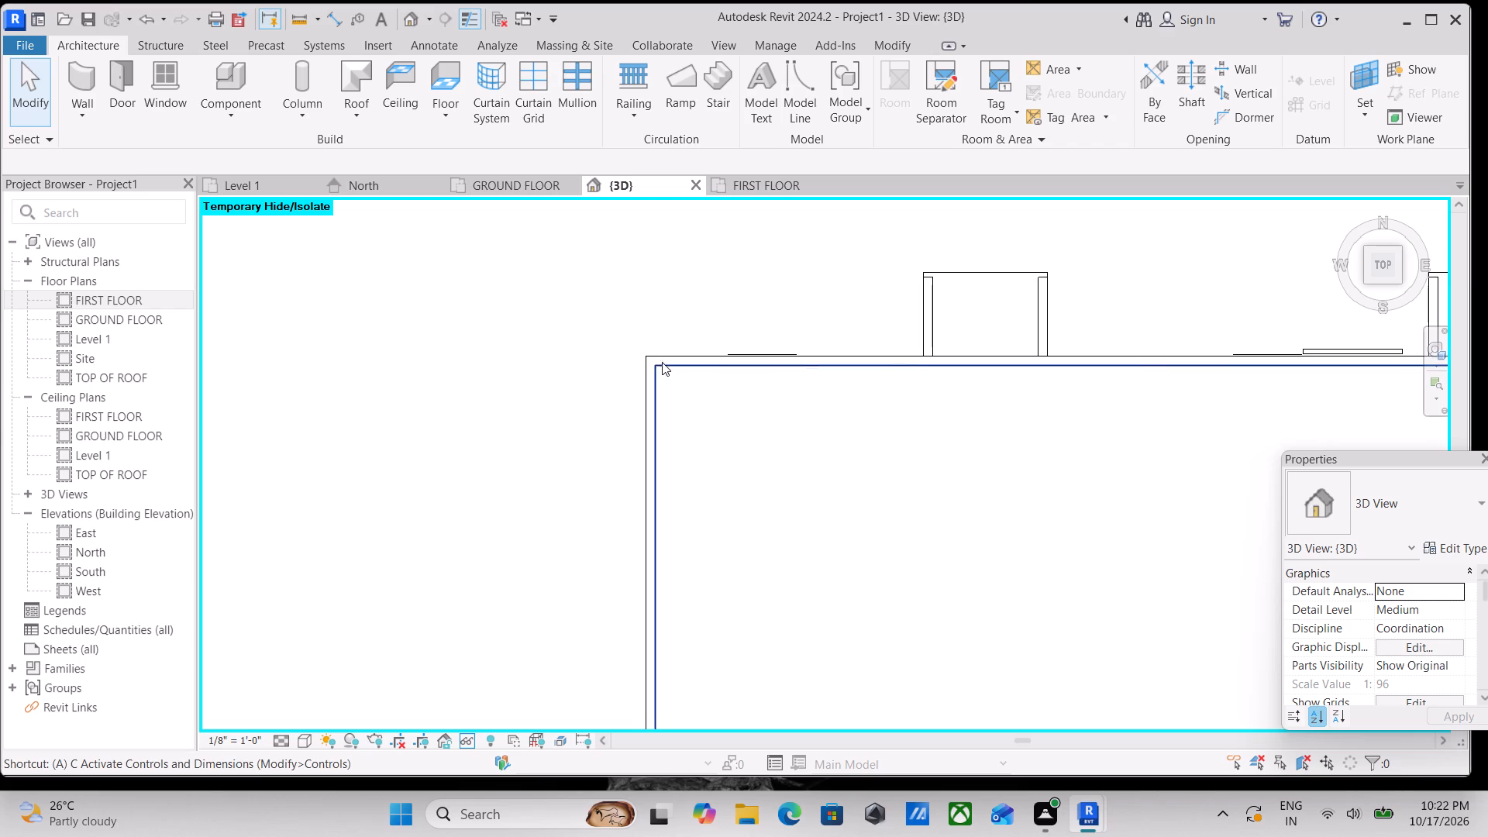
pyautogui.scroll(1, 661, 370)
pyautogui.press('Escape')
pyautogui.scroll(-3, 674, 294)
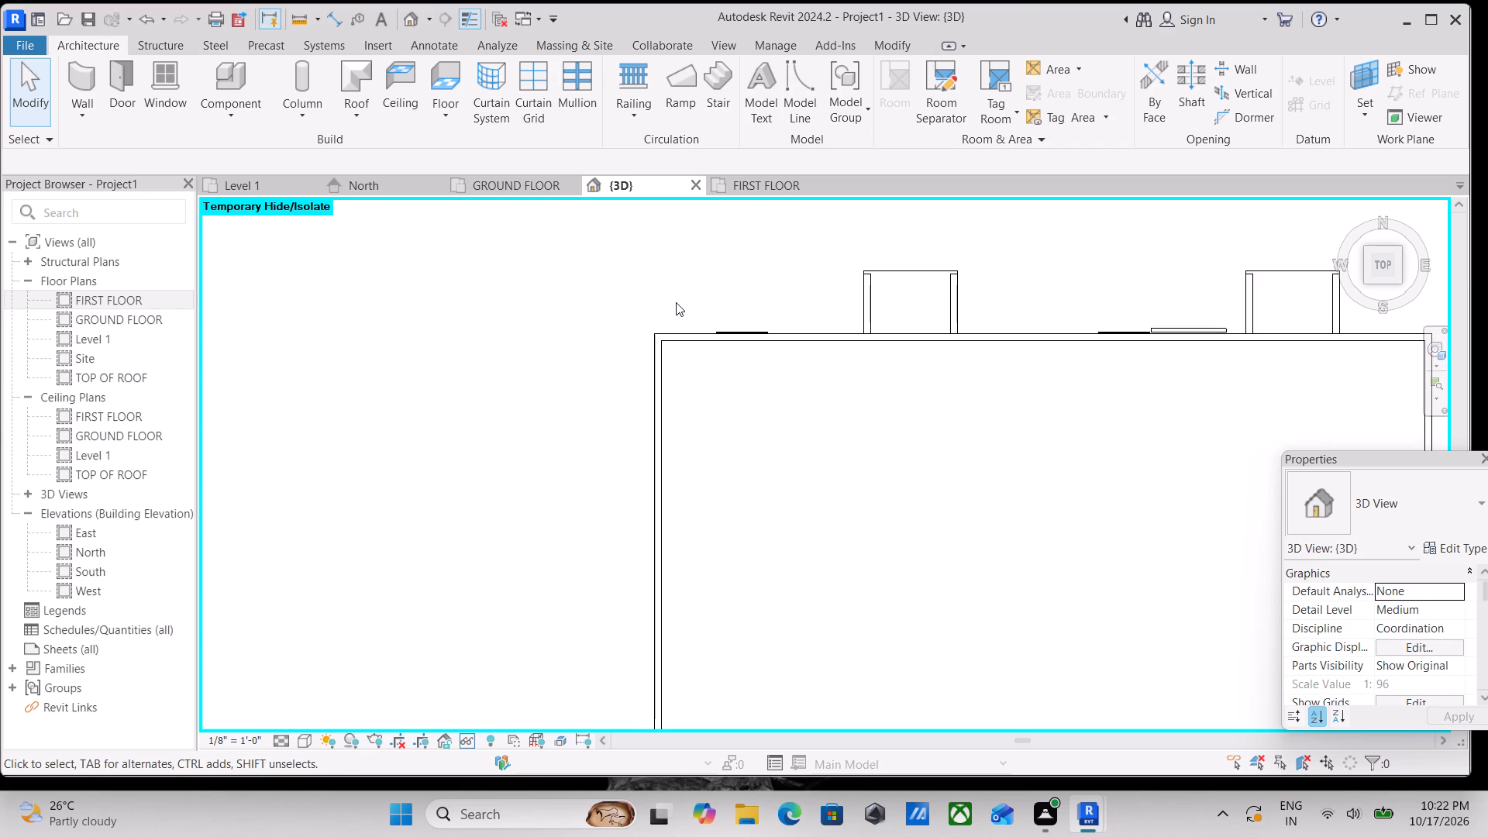
# Draw a 4.5" exterior wall, unconnected height 3' and base at FIRST FLOOR, about 41'-5" along the rear edge between the west and east corners.
pyautogui.write('wa')
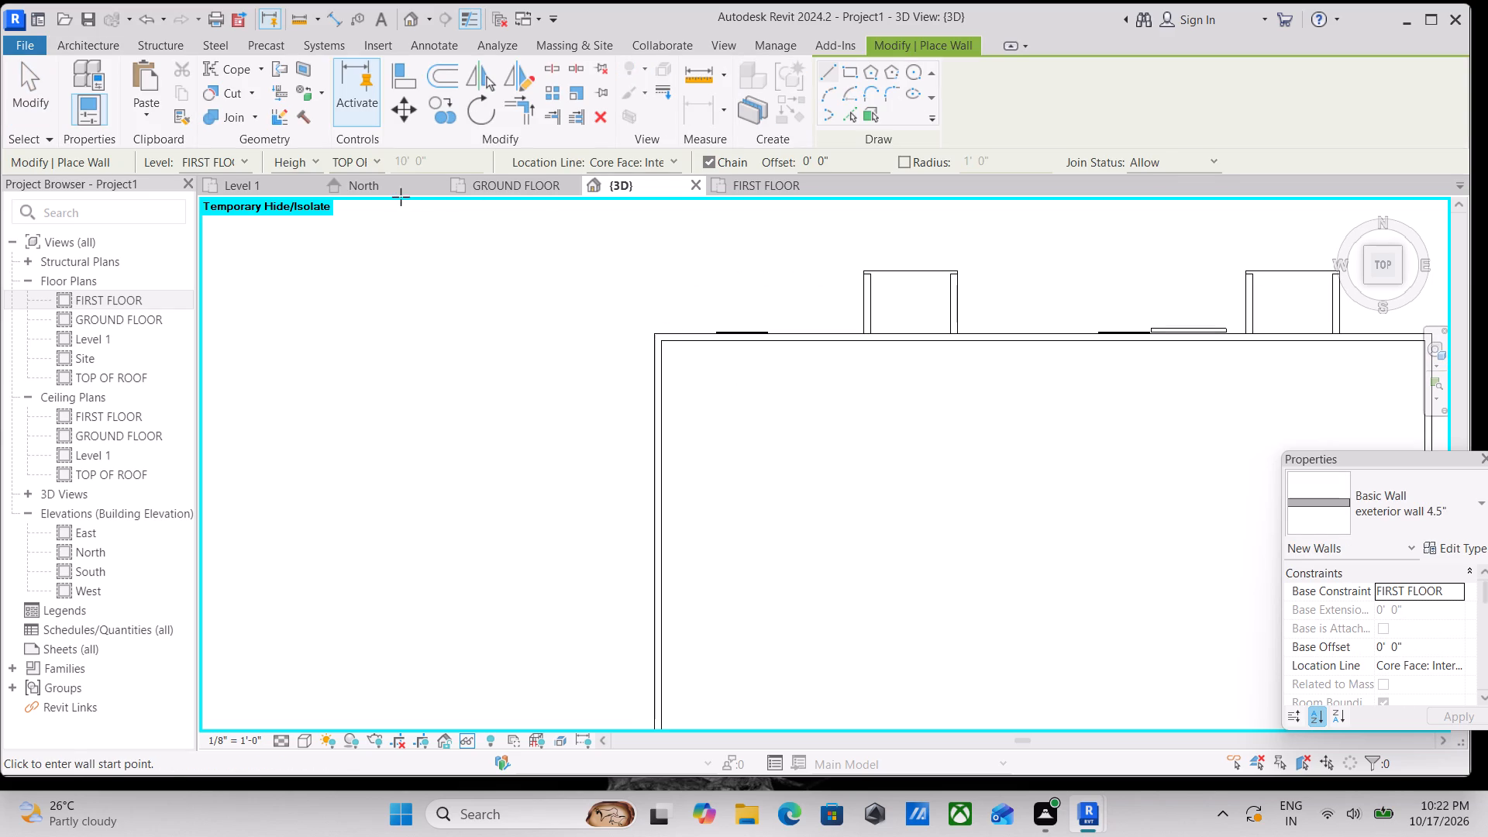
pyautogui.click(308, 160)
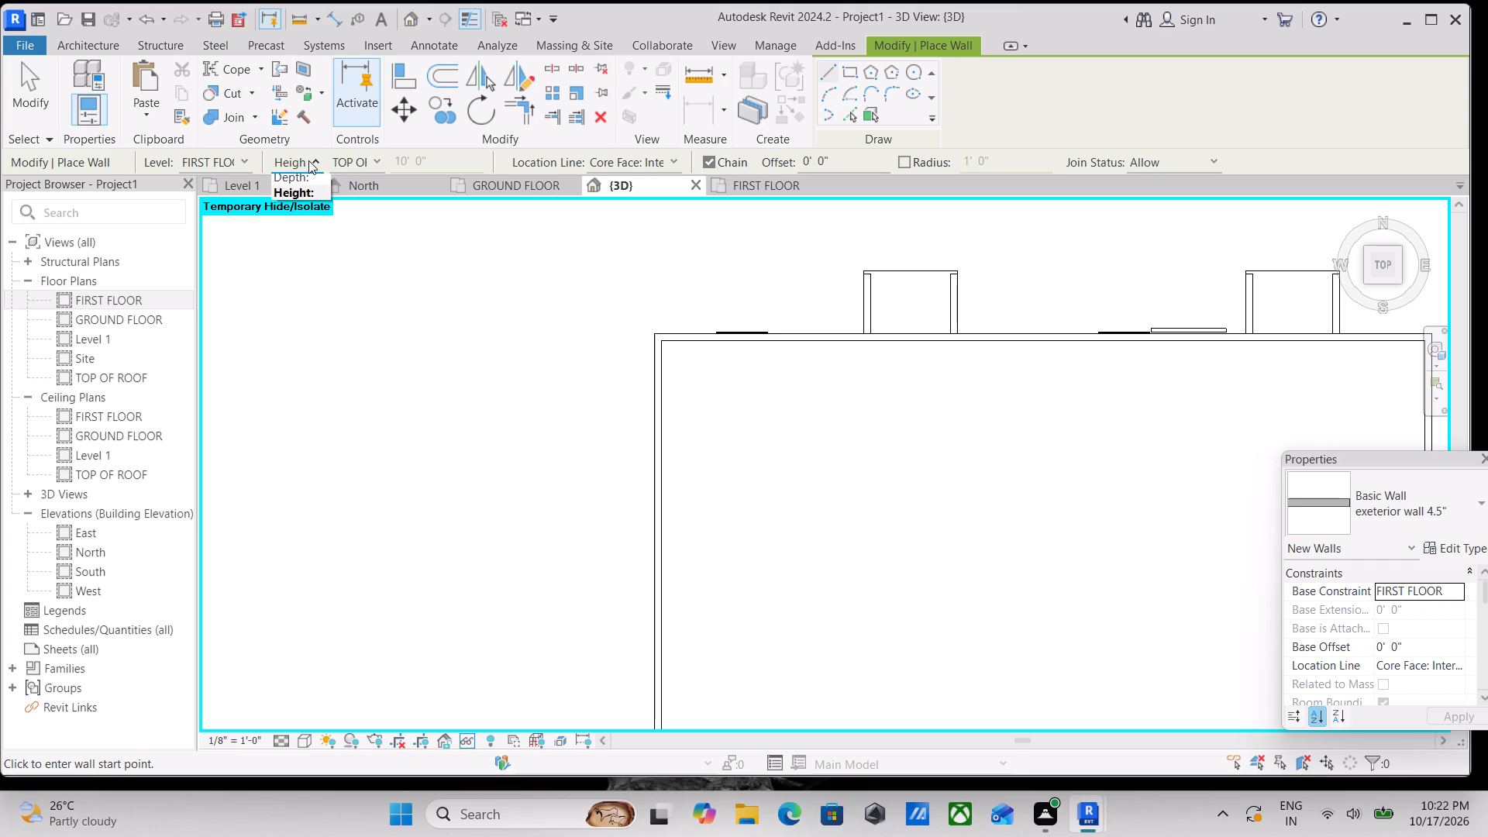
pyautogui.click(308, 160)
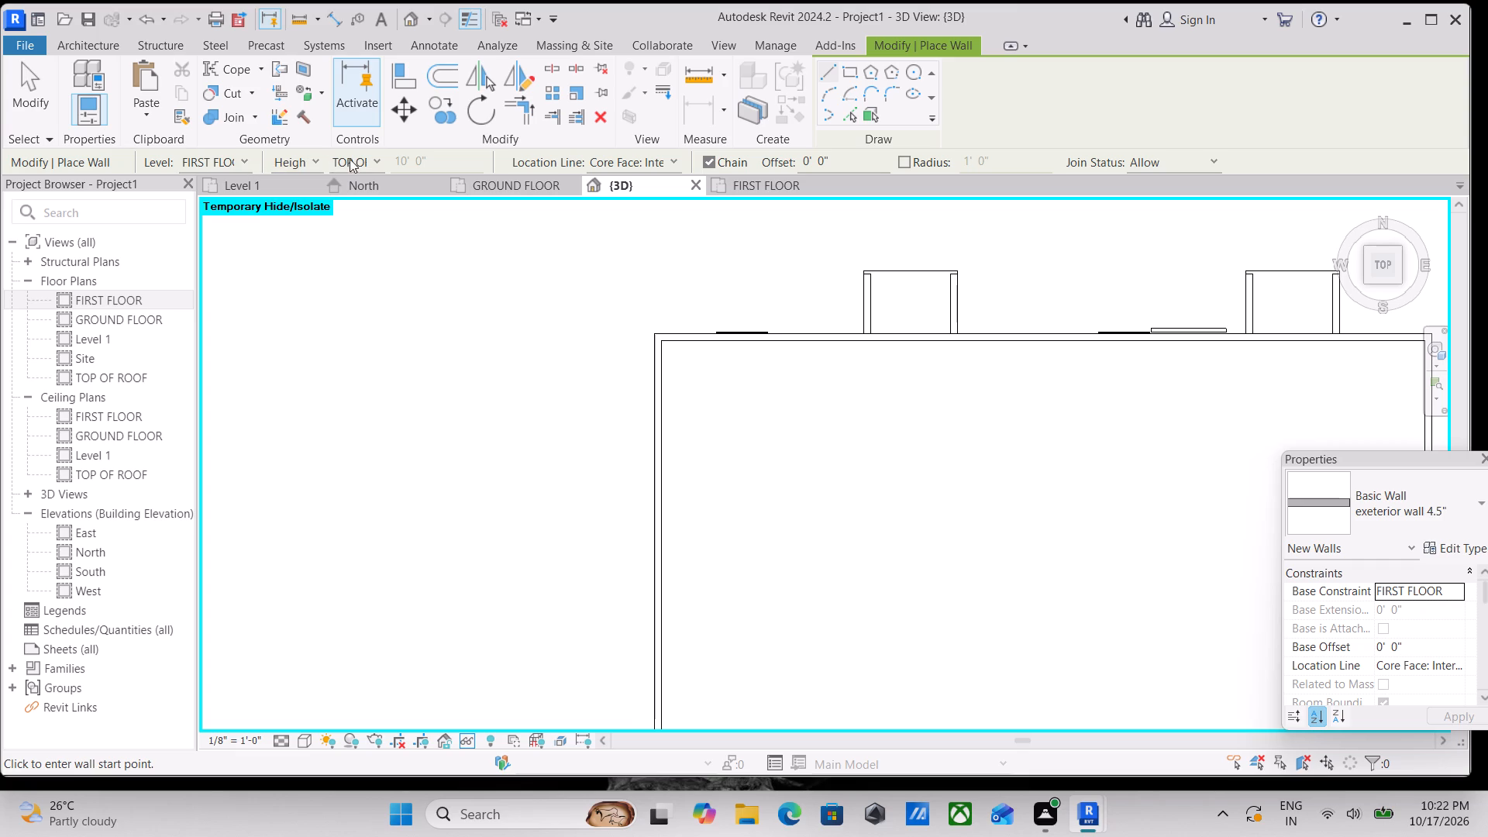
pyautogui.click(375, 162)
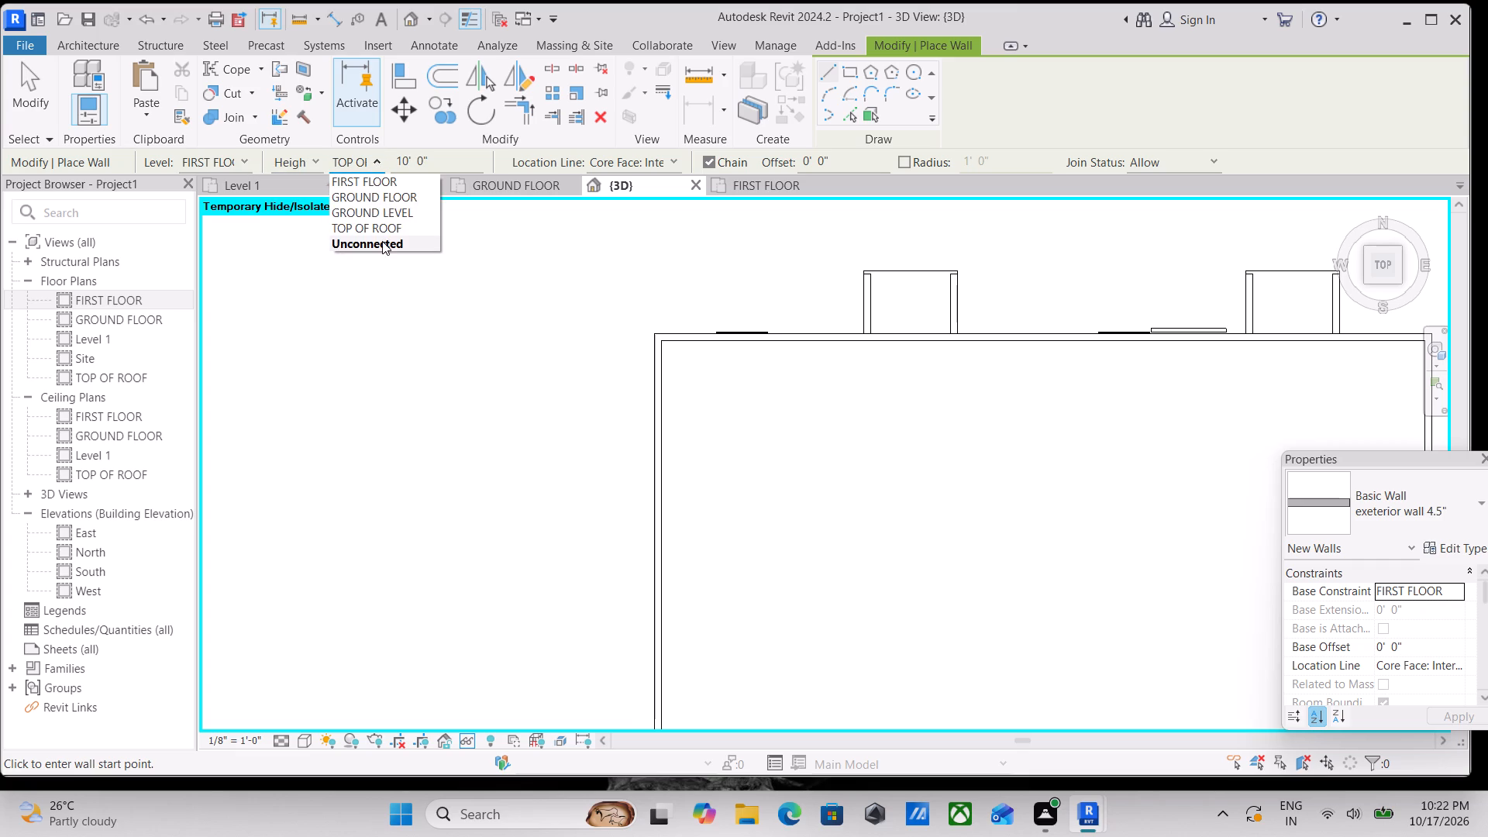
pyautogui.click(382, 241)
pyautogui.moveTo(435, 160); pyautogui.dragTo(359, 167)
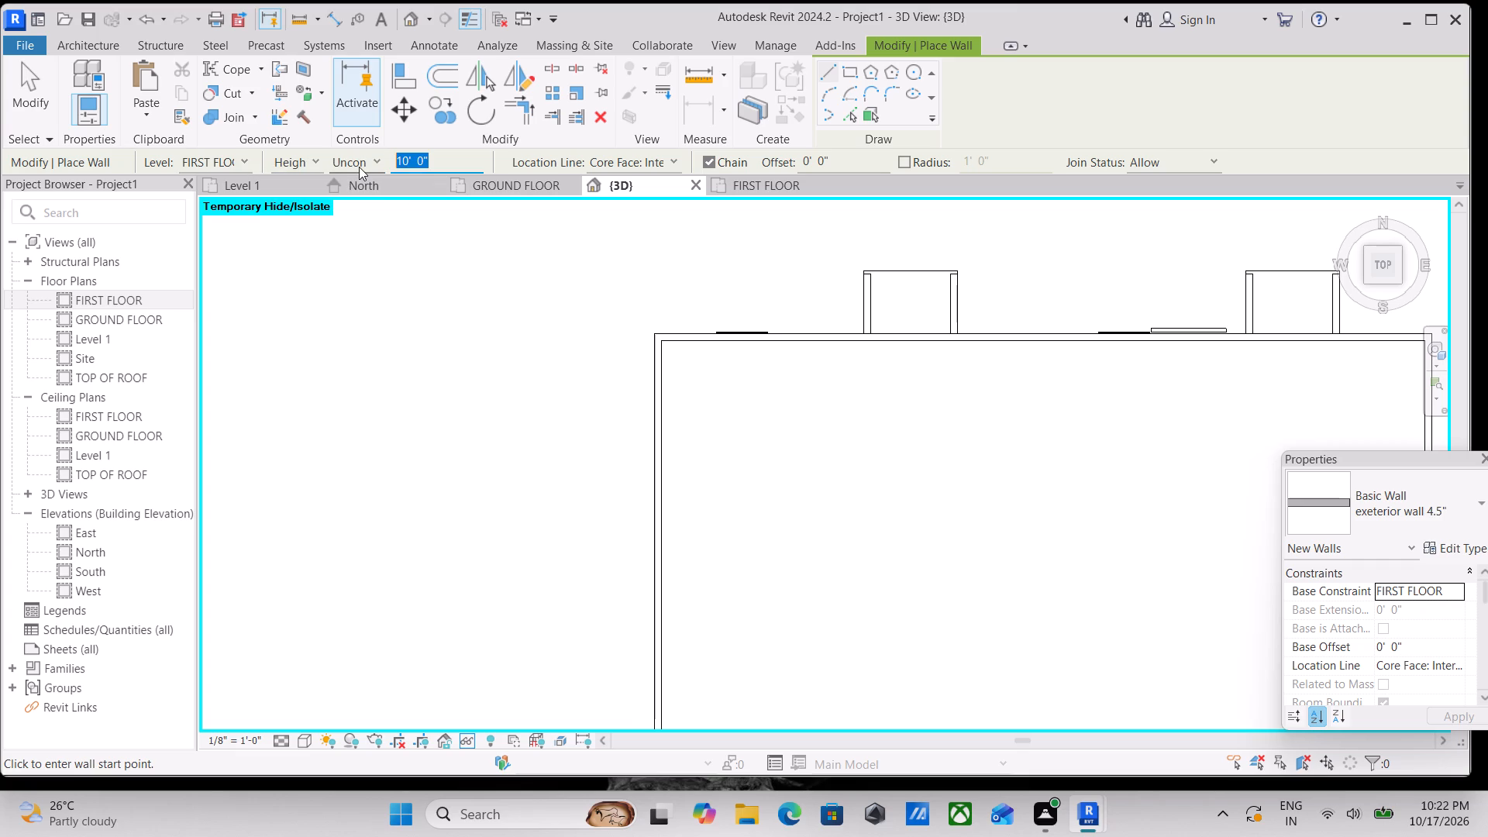
pyautogui.press('3')
pyautogui.press("'")
pyautogui.press('Return')
pyautogui.click(1447, 597)
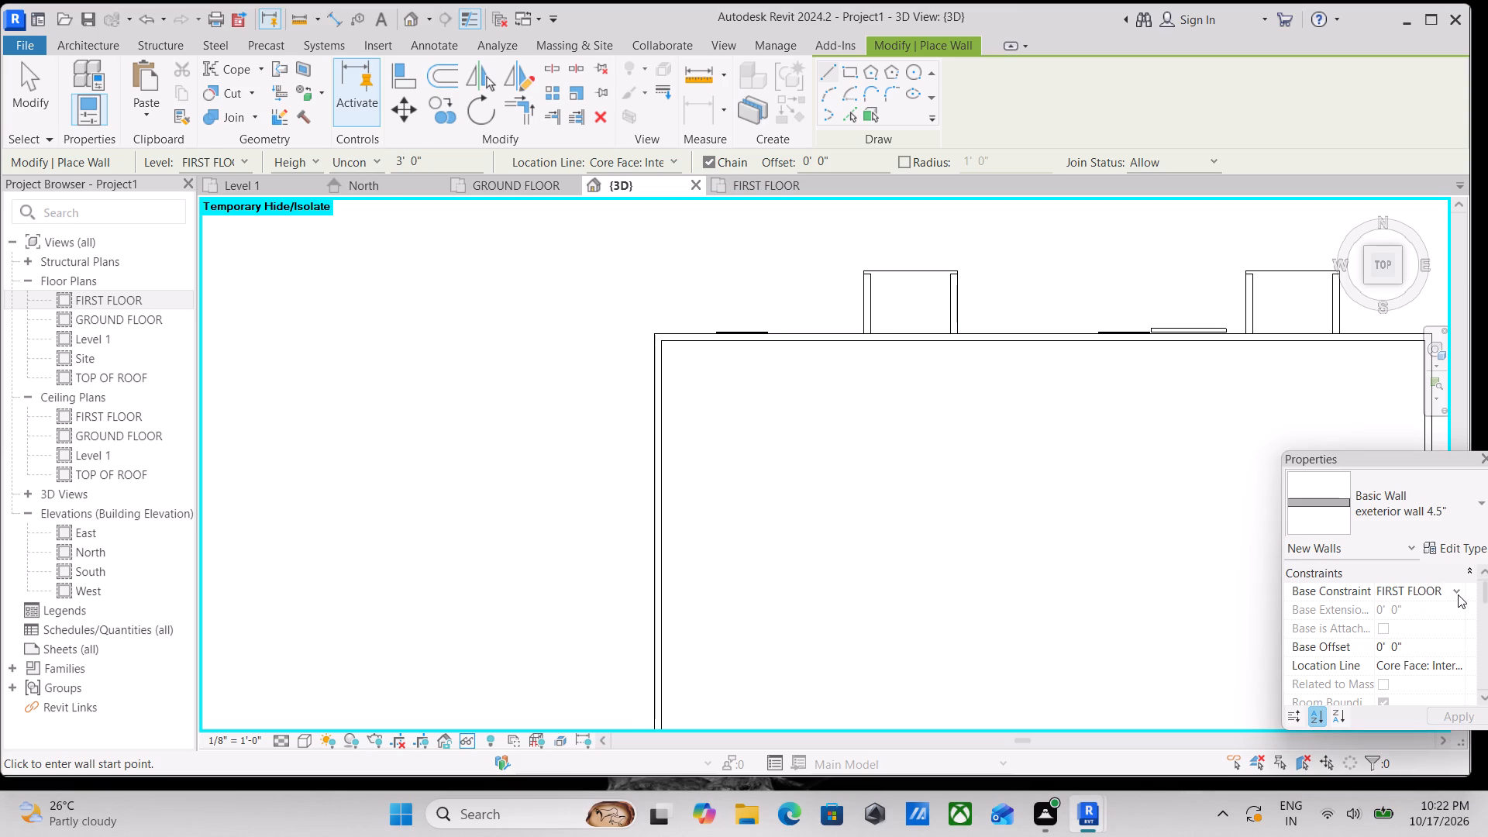
pyautogui.click(1458, 594)
pyautogui.click(1458, 594)
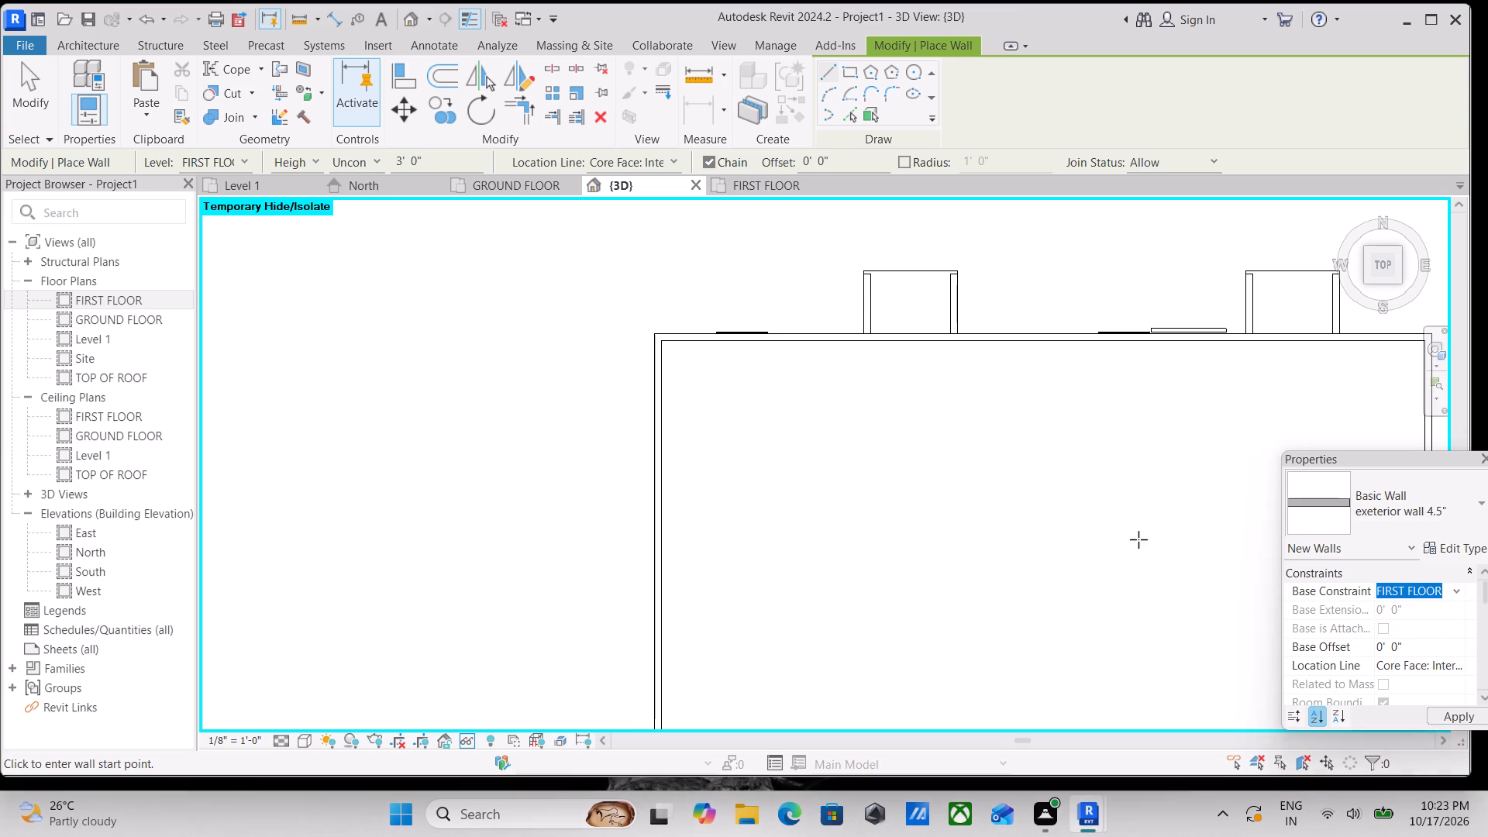
pyautogui.scroll(5, 688, 343)
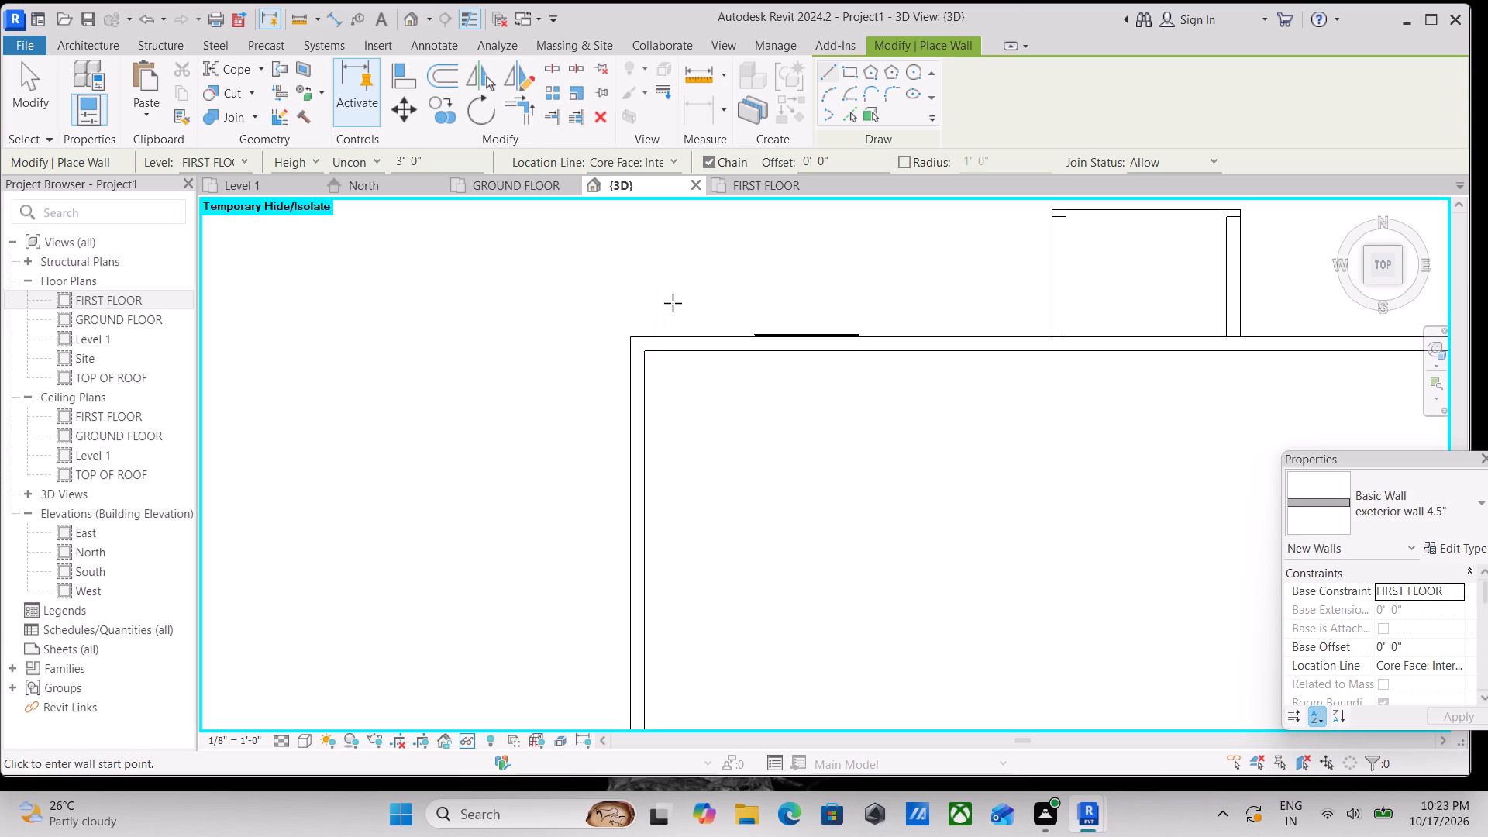
pyautogui.click(627, 336)
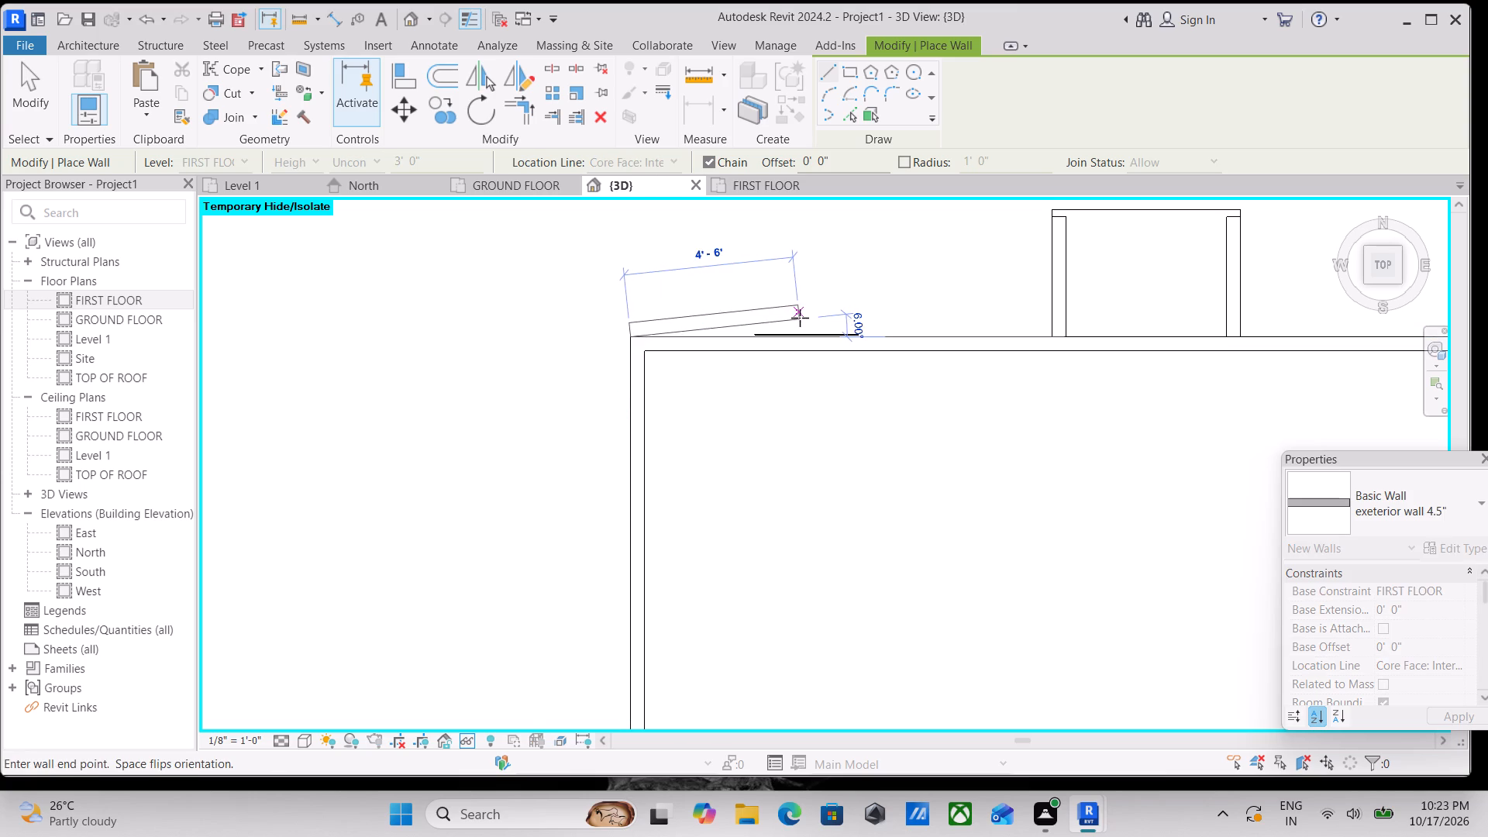
pyautogui.press('space')
pyautogui.moveTo(927, 339); pyautogui.dragTo(757, 335, button='middle')
pyautogui.scroll(-1, 1063, 329)
pyautogui.moveTo(1062, 329); pyautogui.dragTo(665, 333, button='middle')
pyautogui.scroll(-1, 660, 335)
pyautogui.moveTo(1037, 352); pyautogui.dragTo(732, 348, button='middle')
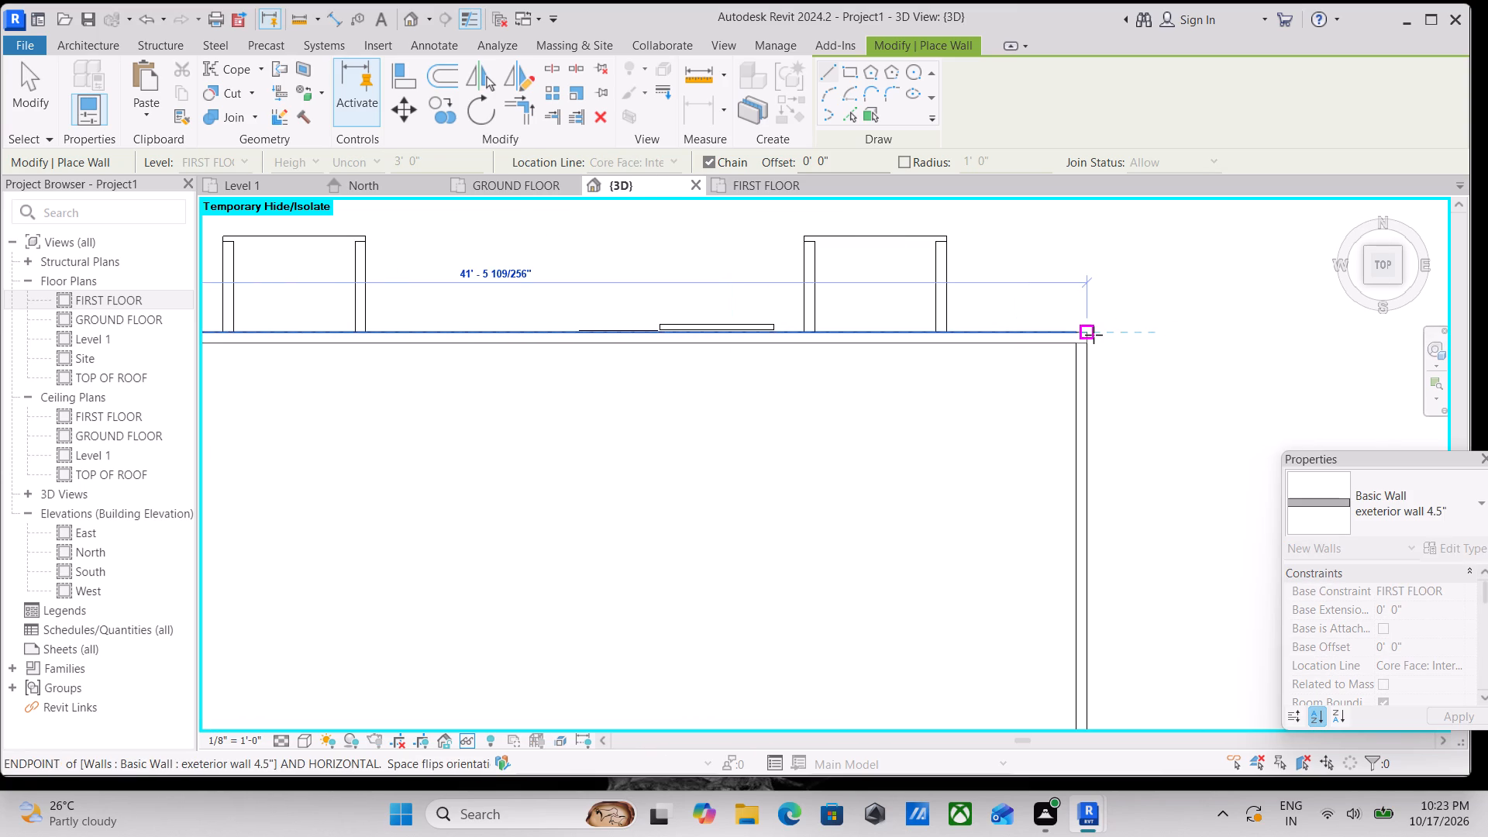
pyautogui.click(1094, 335)
pyautogui.scroll(-1, 1090, 417)
pyautogui.moveTo(1090, 417); pyautogui.dragTo(1083, 365, button='middle')
pyautogui.scroll(-2, 1087, 408)
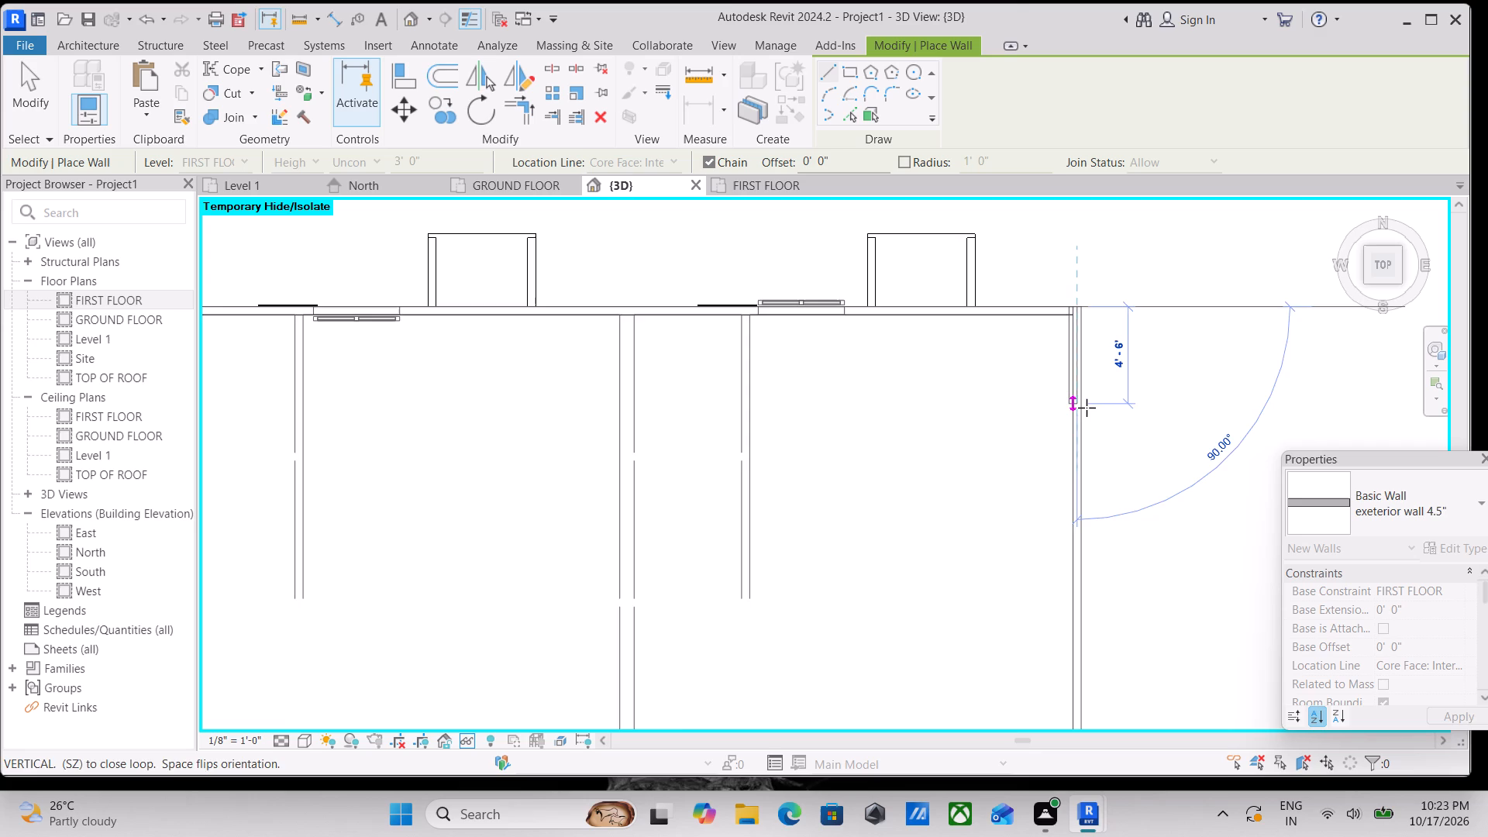
pyautogui.moveTo(1086, 401); pyautogui.dragTo(1090, 329, button='middle')
pyautogui.press('Escape')
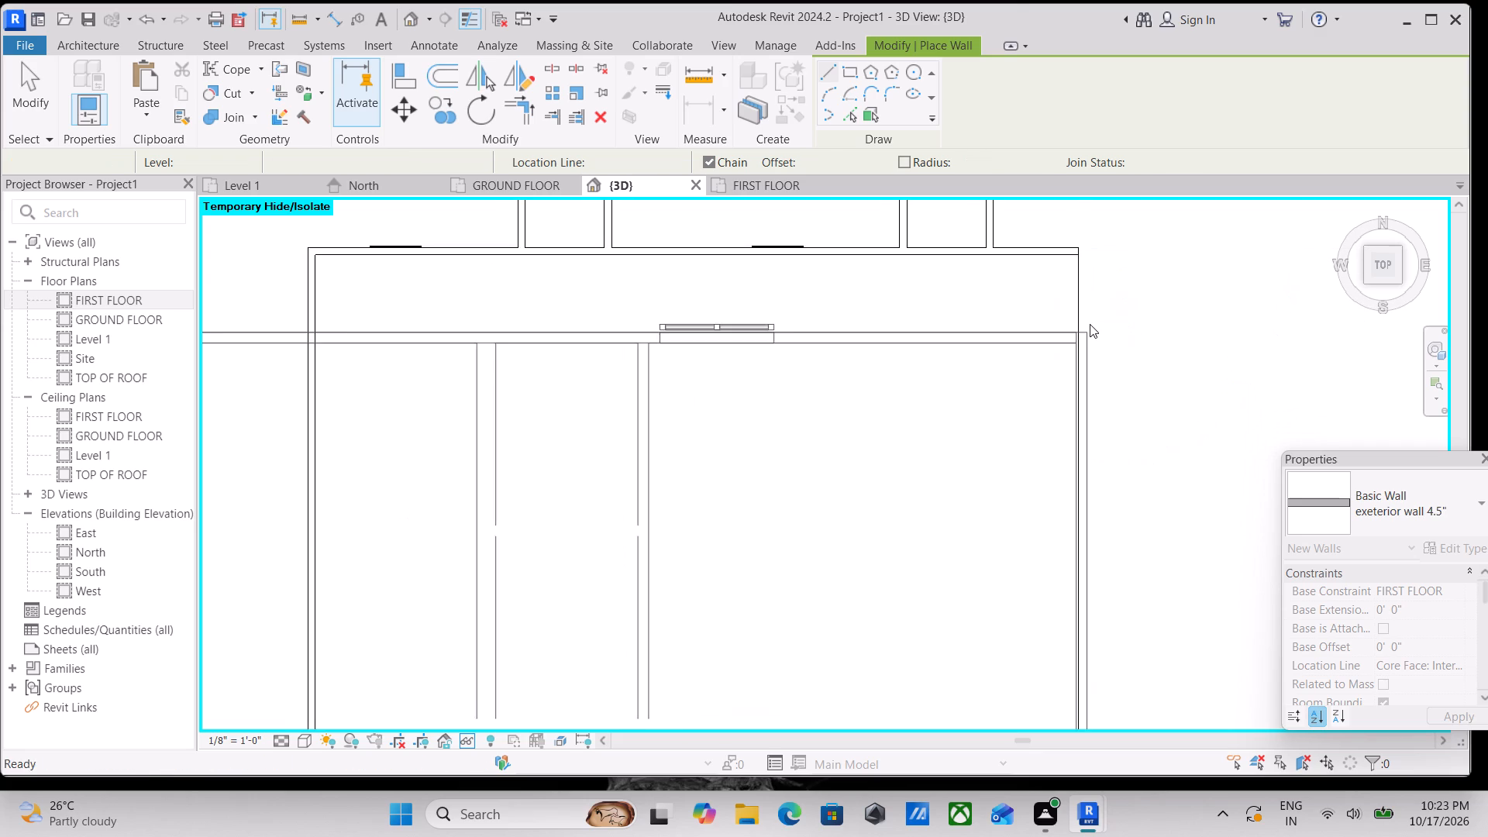
pyautogui.press('Escape')
pyautogui.press('Escape')
# Check the new rear wall's height against the roof from several 3D angles and undo its placement.
pyautogui.scroll(-4, 614, 295)
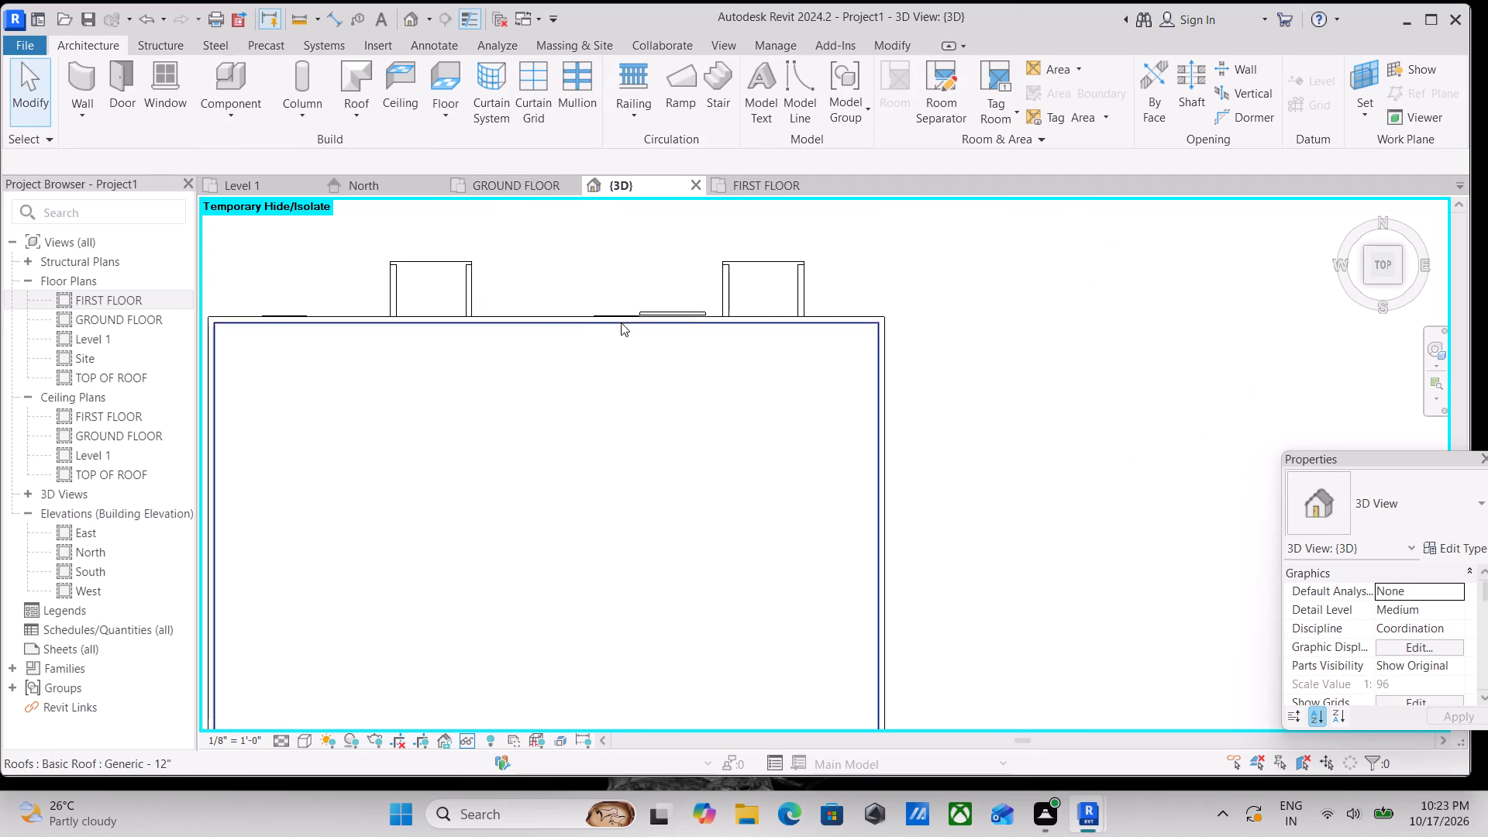
pyautogui.scroll(-2, 624, 381)
pyautogui.keyDown('shift'); pyautogui.moveTo(659, 463); pyautogui.dragTo(803, 70, button='middle'); pyautogui.keyUp('shift')
pyautogui.moveTo(797, 283); pyautogui.dragTo(796, 272, button='middle')
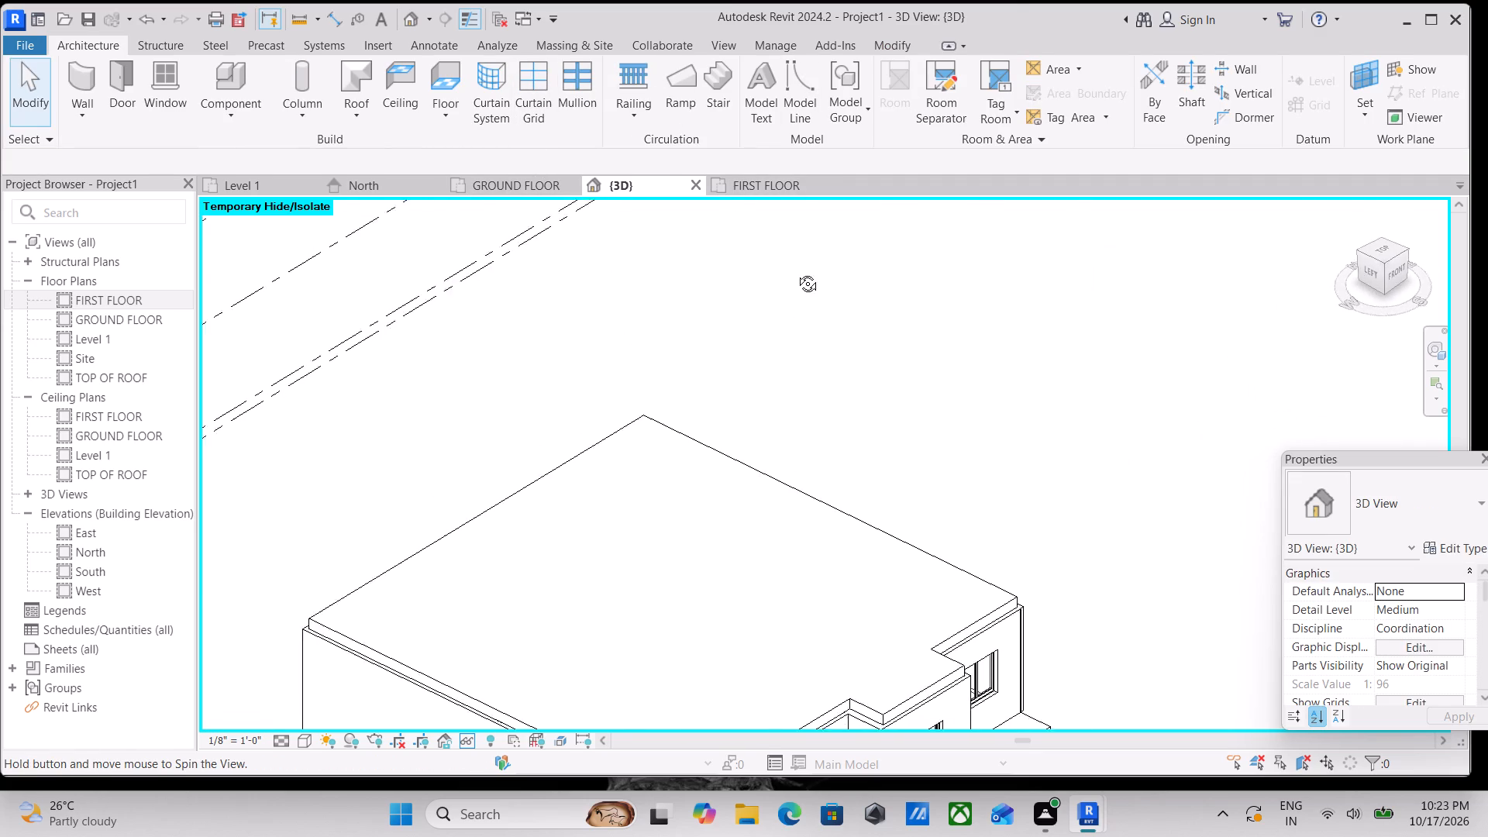
pyautogui.moveTo(796, 272); pyautogui.dragTo(830, 81, button='middle')
pyautogui.moveTo(516, 534); pyautogui.dragTo(787, 478, button='middle')
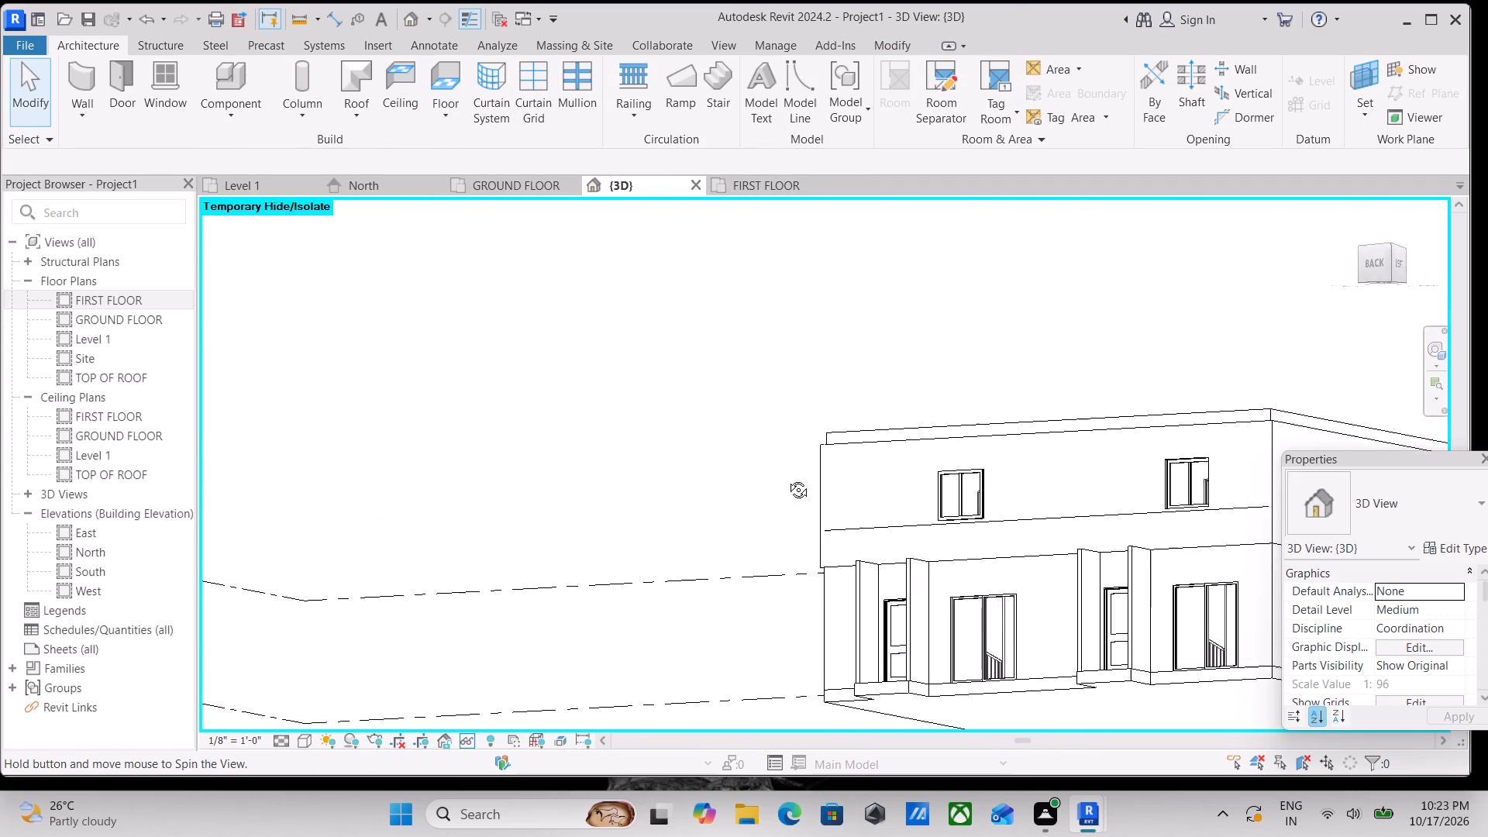
pyautogui.moveTo(787, 478); pyautogui.dragTo(574, 556, button='middle')
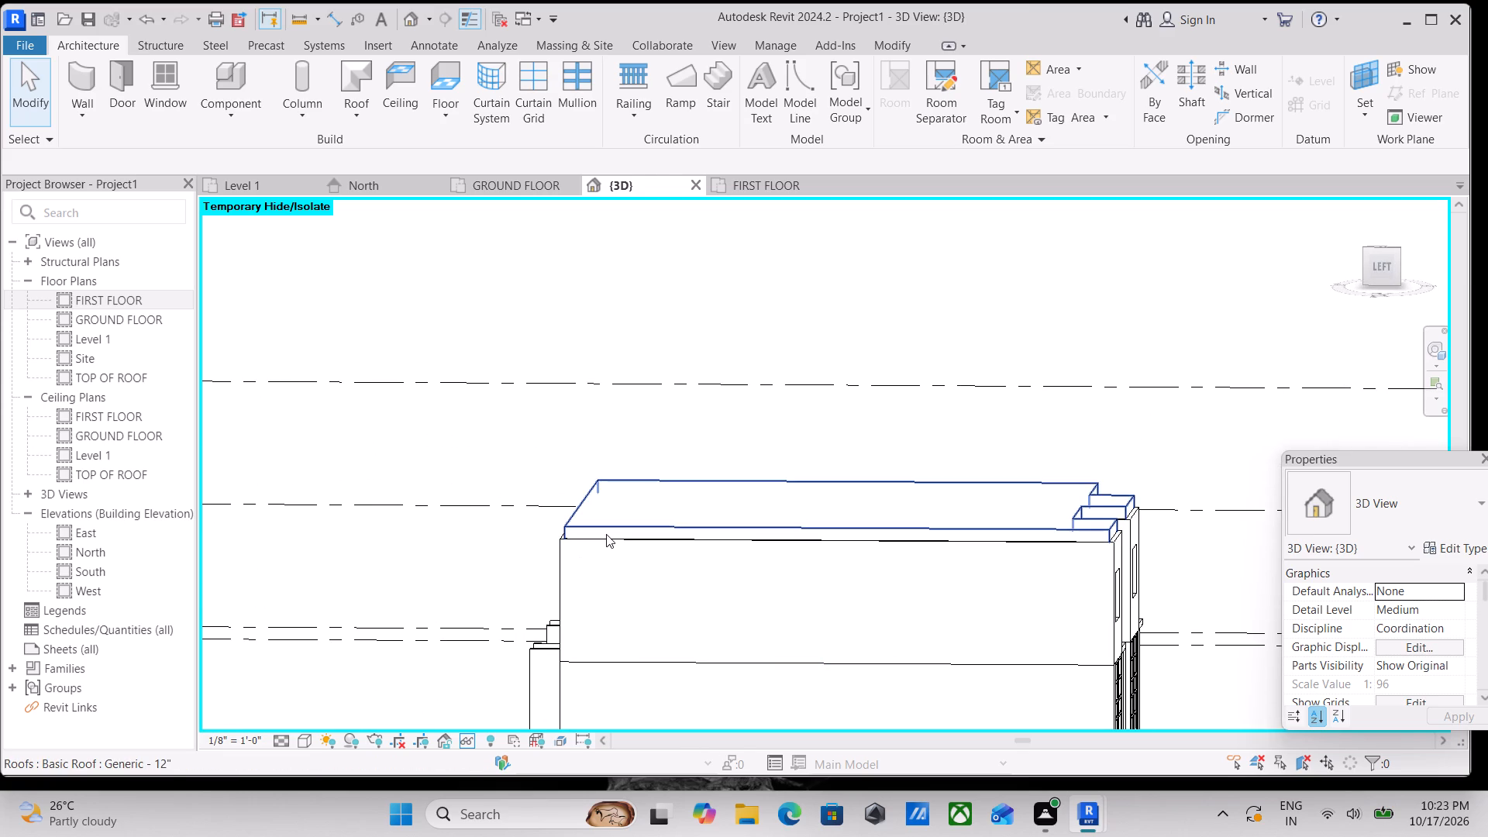
pyautogui.hotkey('ctrl', 'z')
# Draw a 3' high, 4.5" exterior wall with base TOP OF ROOF, about 41'-5" along the rear edge from west to east.
pyautogui.scroll(-8, 656, 516)
pyautogui.moveTo(684, 467); pyautogui.dragTo(771, 238, button='middle')
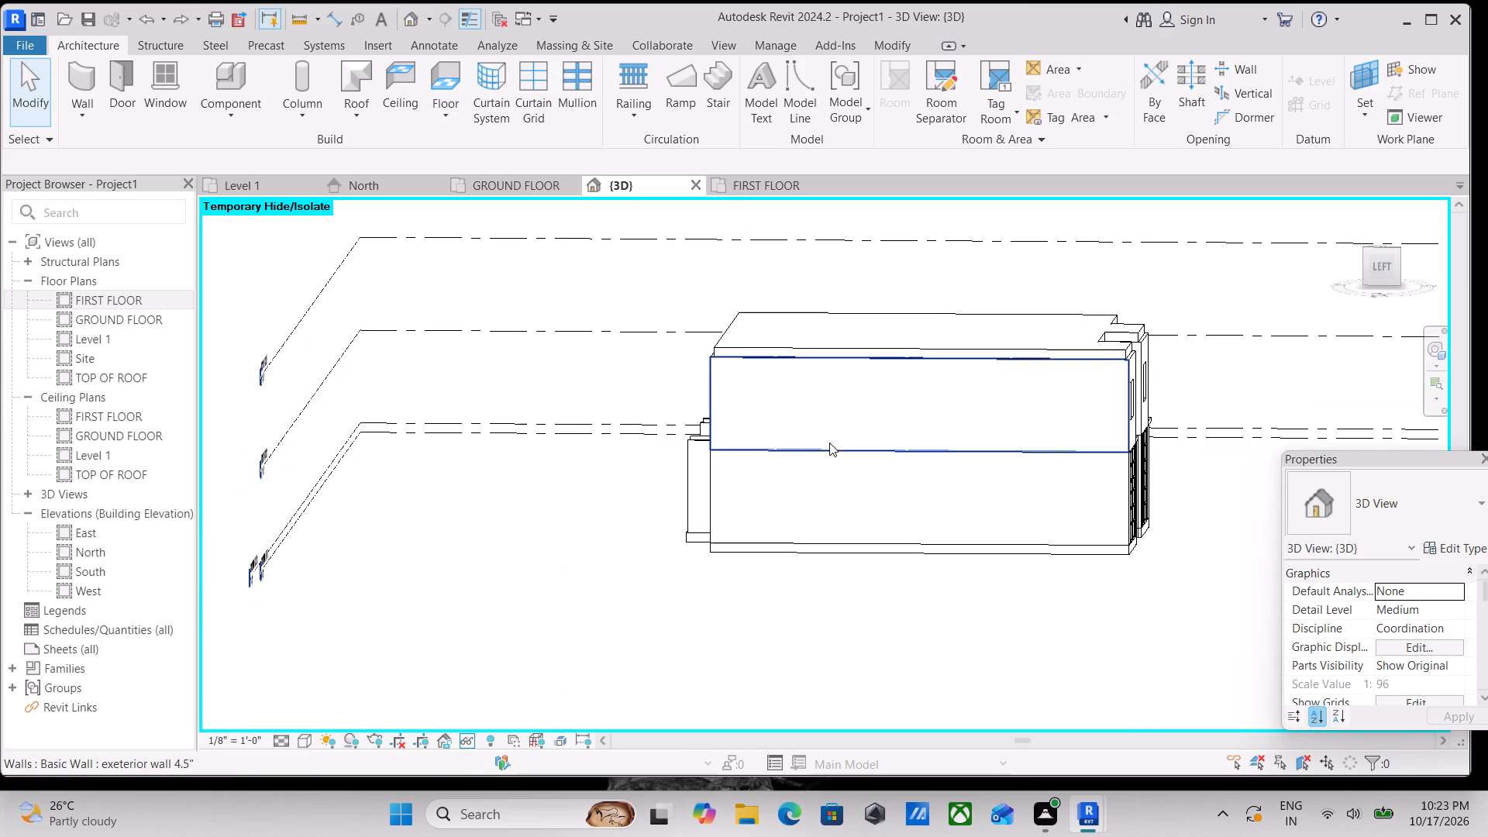
pyautogui.keyDown('shift'); pyautogui.moveTo(886, 407); pyautogui.dragTo(636, 527, button='middle'); pyautogui.keyUp('shift')
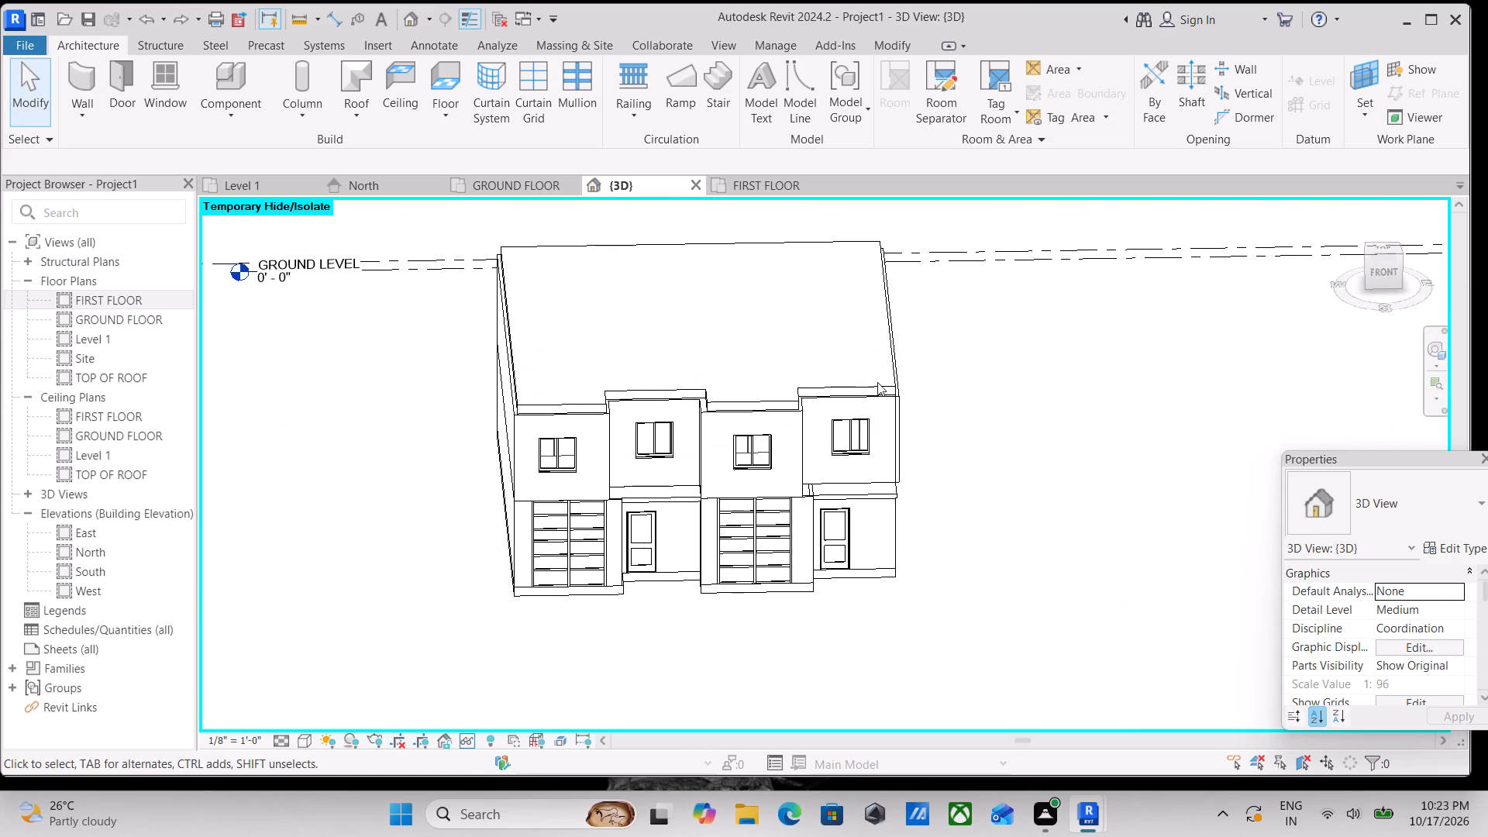
pyautogui.moveTo(821, 380); pyautogui.dragTo(824, 443, button='middle')
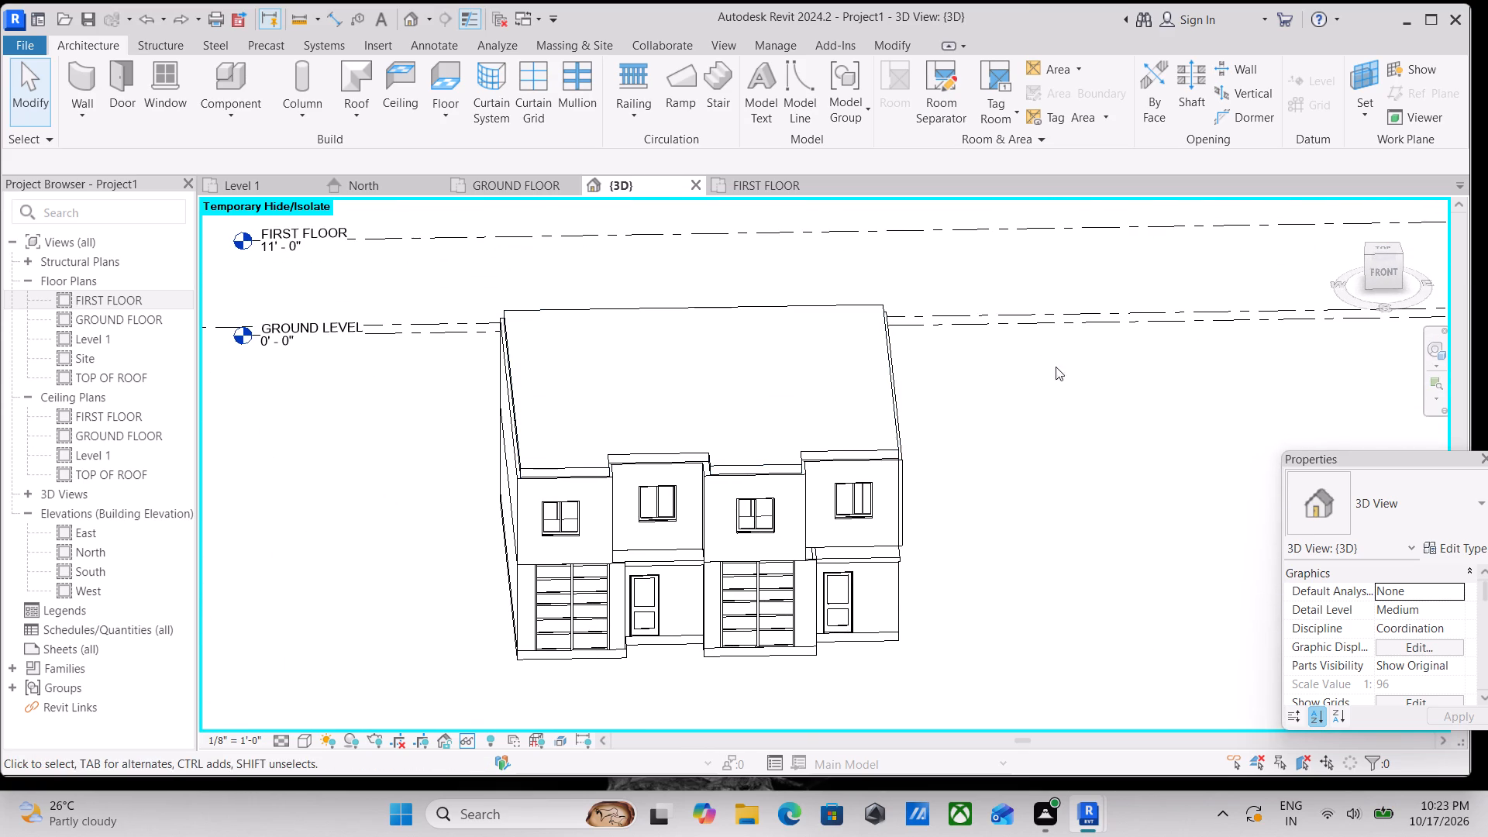
pyautogui.scroll(4, 764, 510)
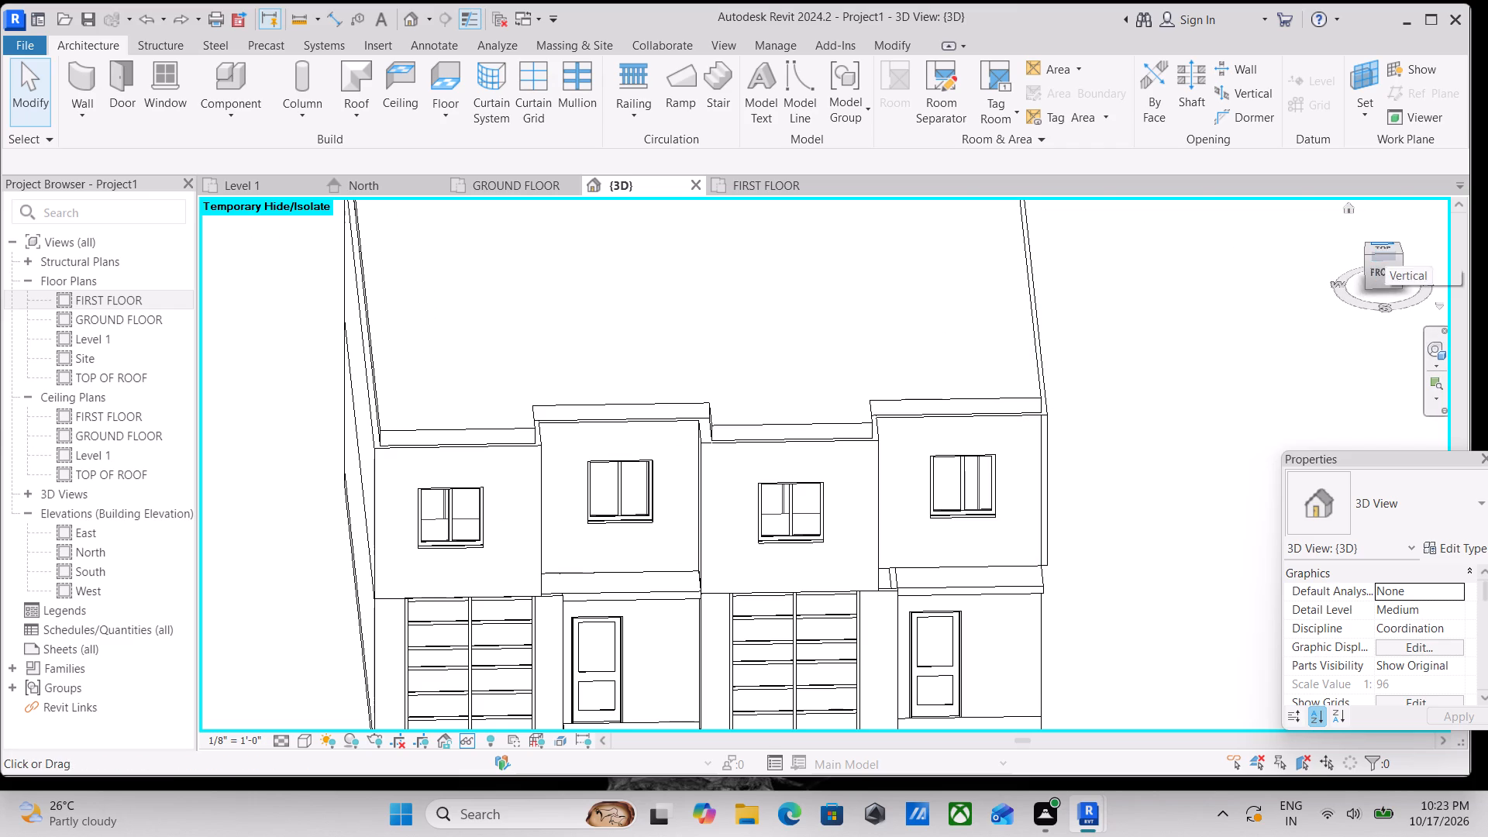
pyautogui.click(1386, 250)
pyautogui.scroll(3, 965, 527)
pyautogui.scroll(3, 763, 499)
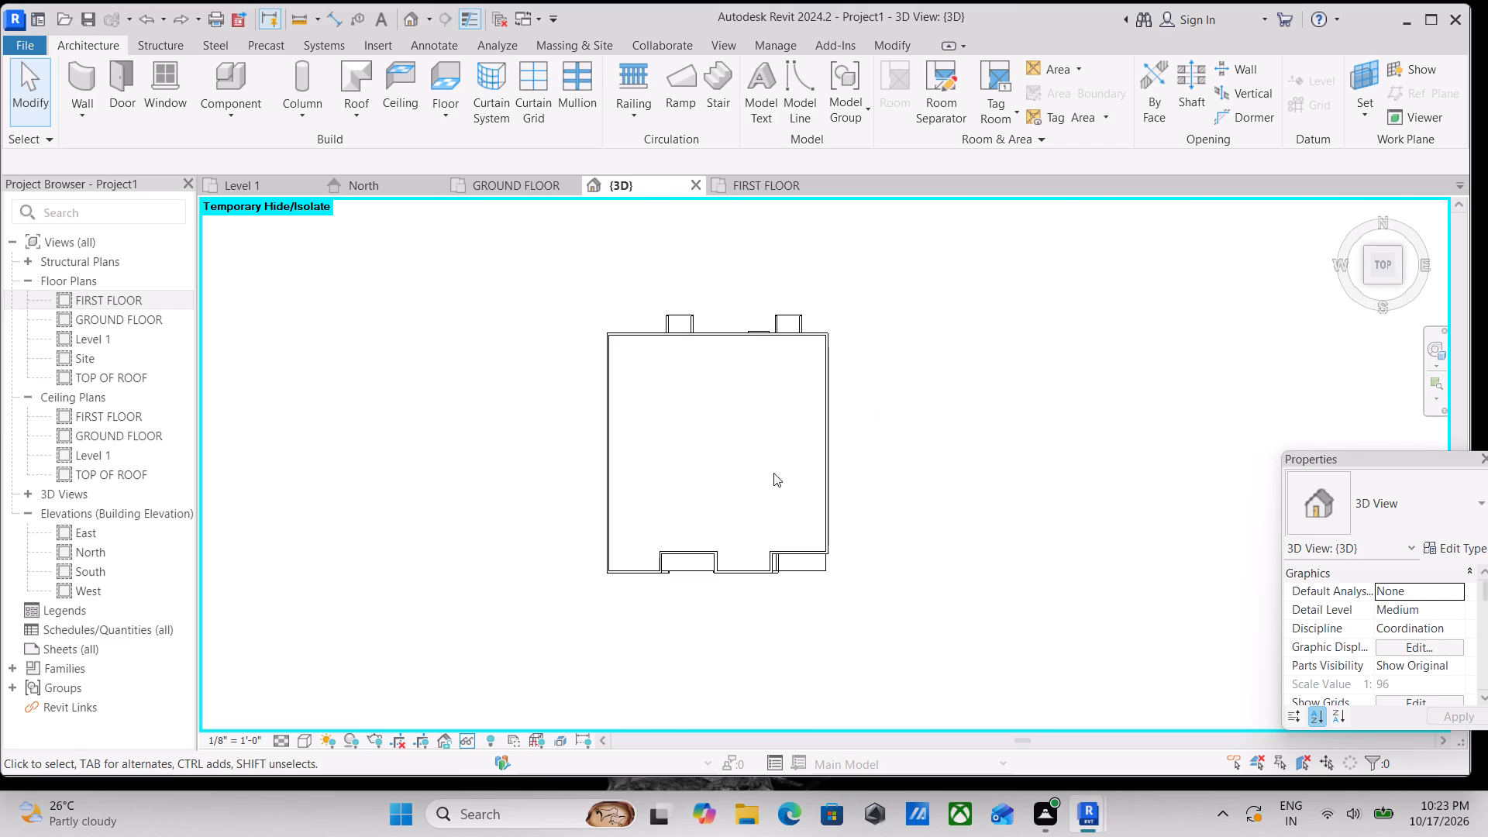
pyautogui.press('w')
pyautogui.press('a')
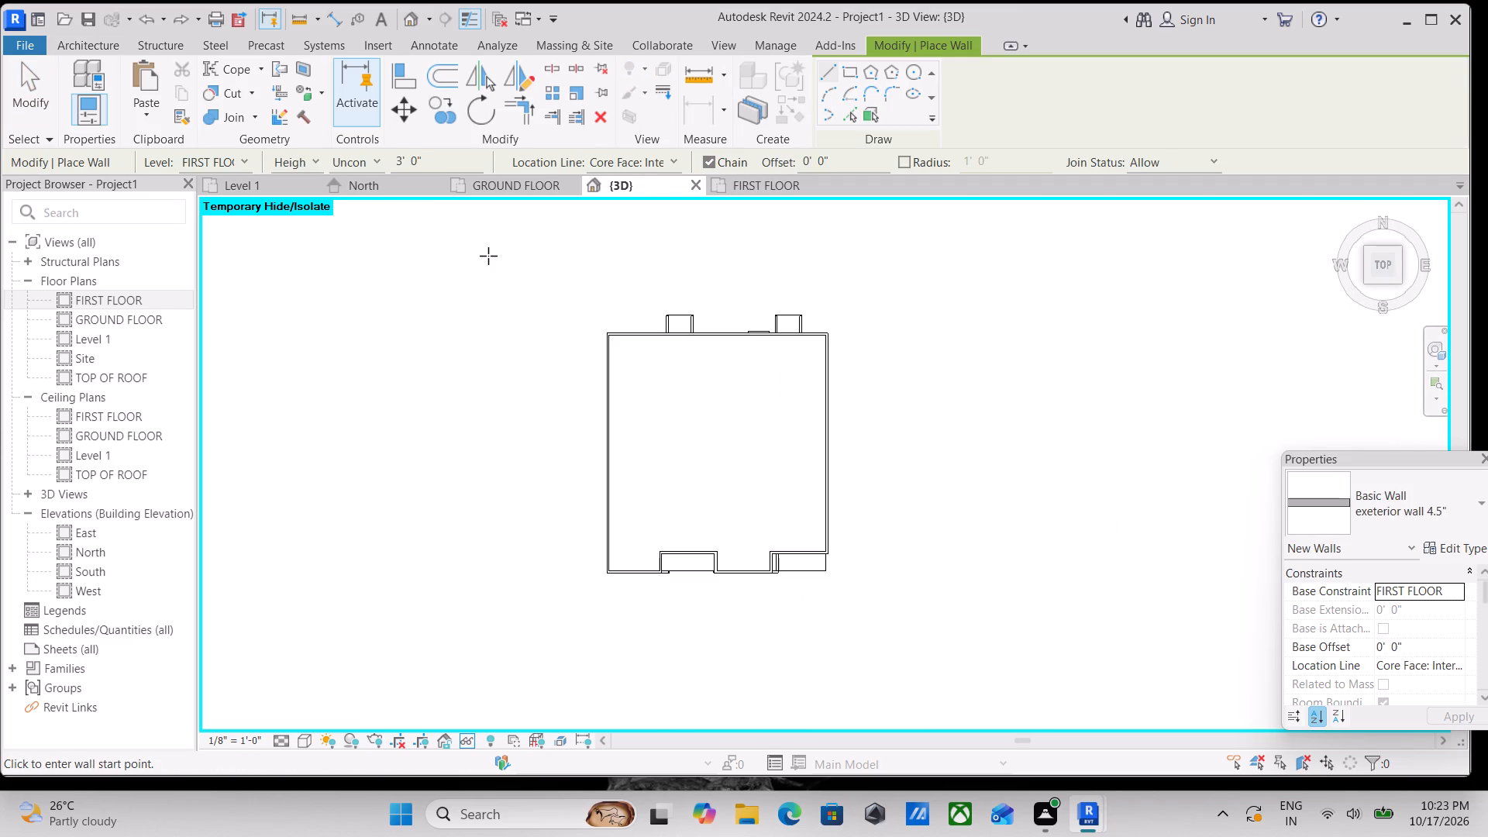
pyautogui.click(1444, 590)
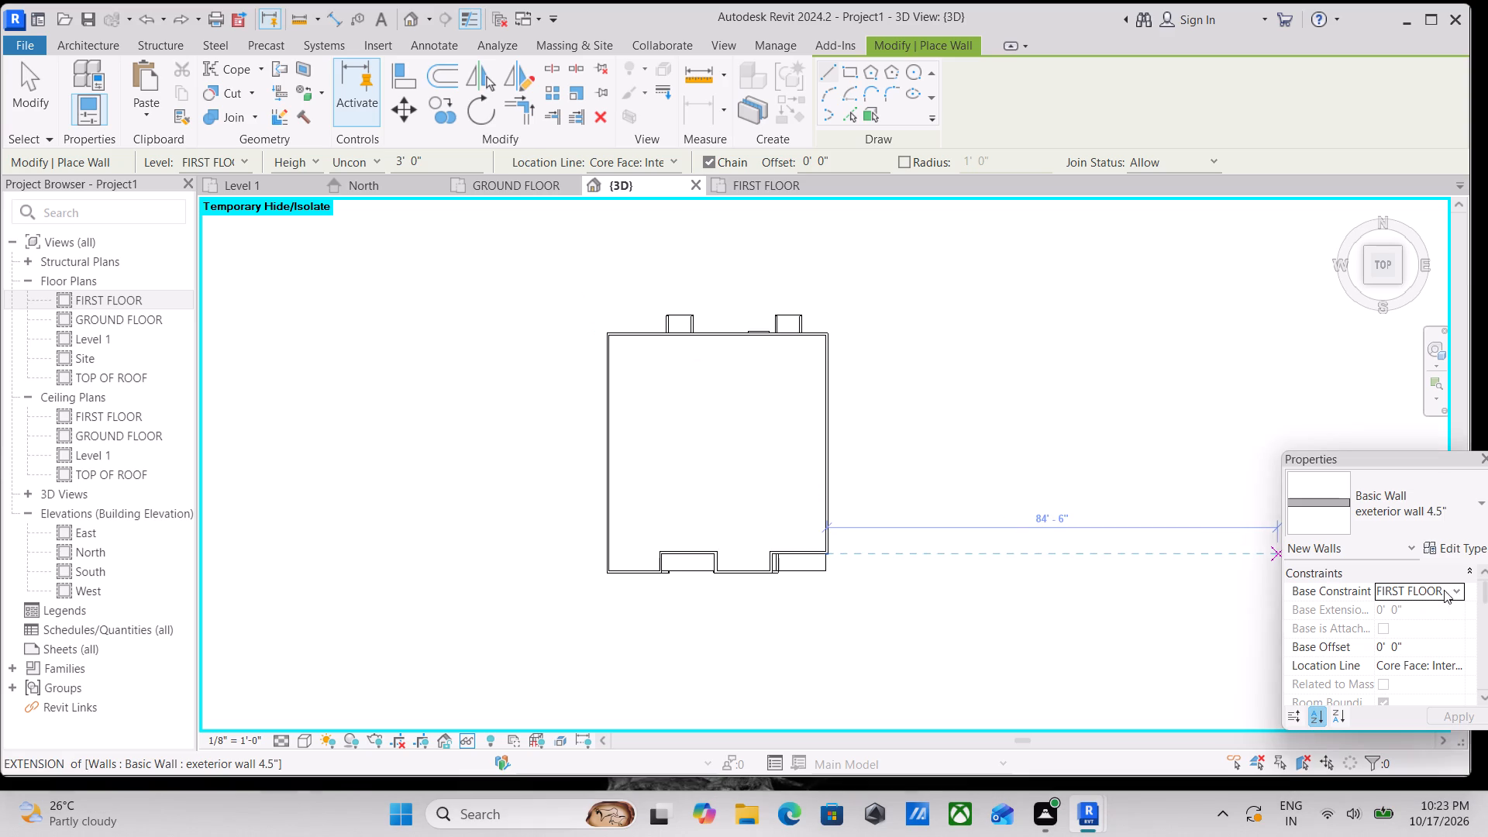
pyautogui.click(1455, 592)
pyautogui.click(1400, 650)
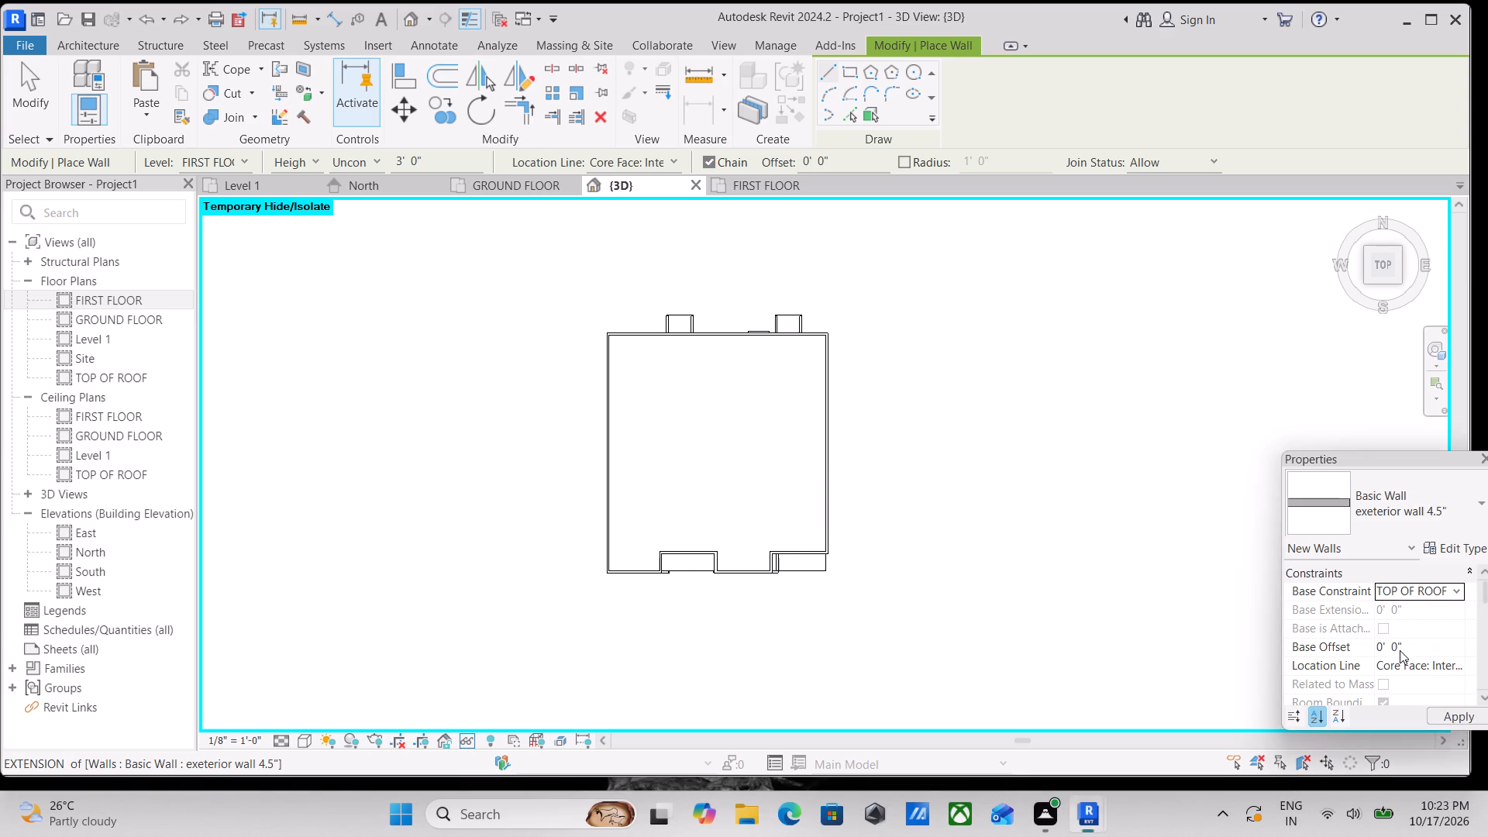
pyautogui.scroll(3, 663, 359)
pyautogui.scroll(8, 584, 319)
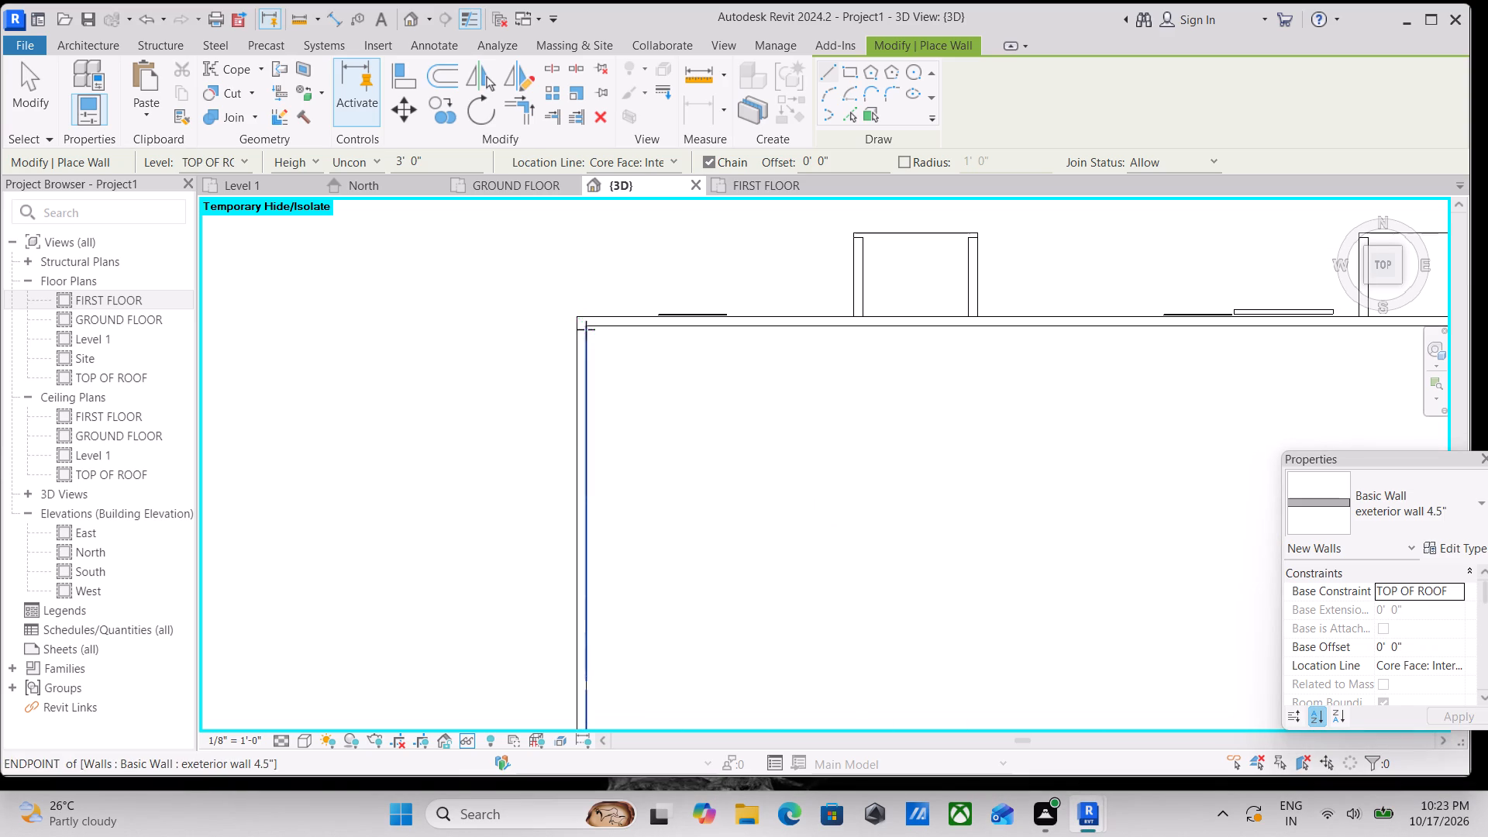
pyautogui.click(580, 315)
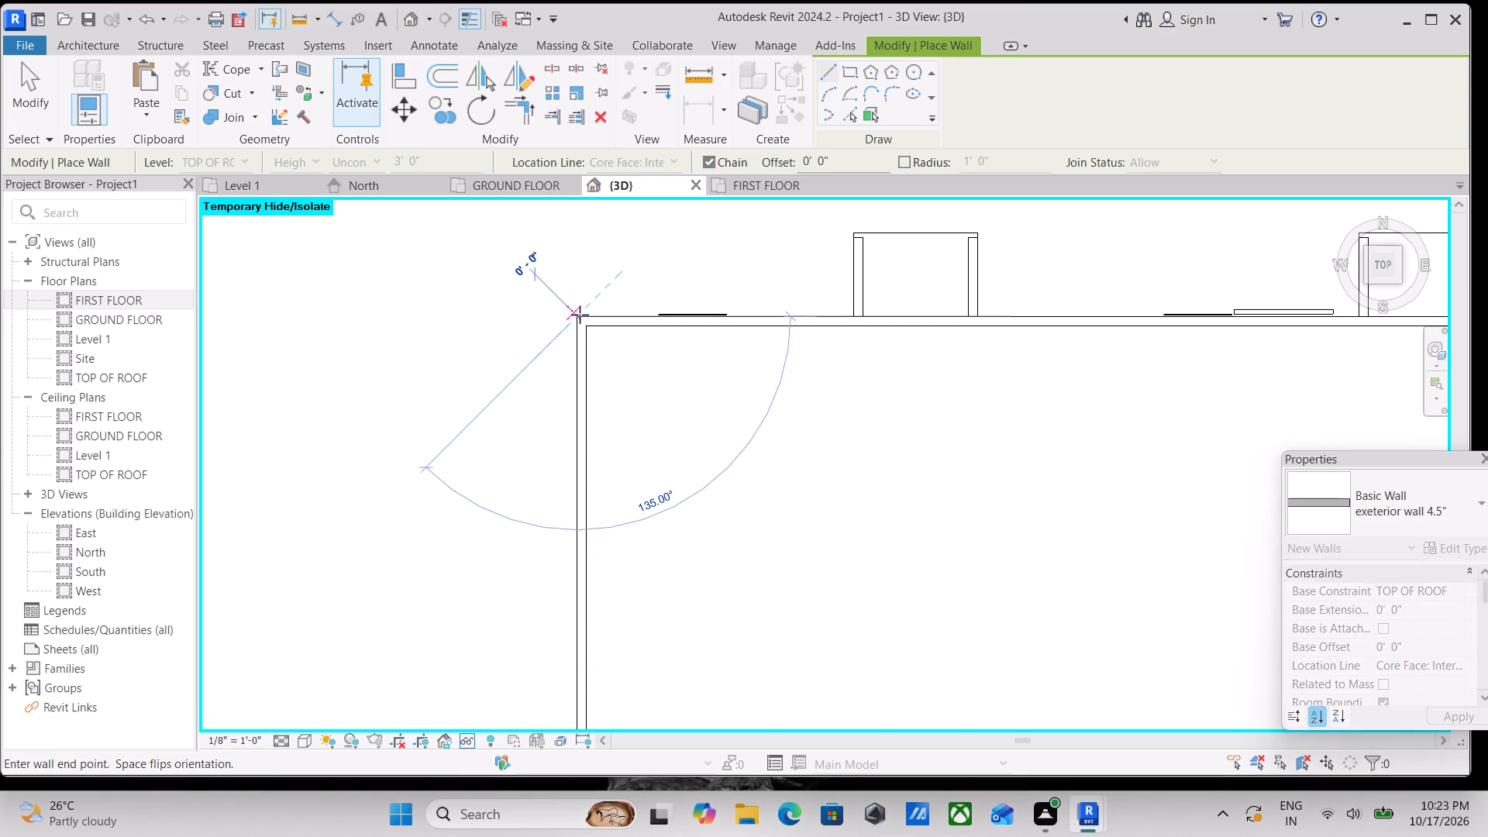
pyautogui.press('space')
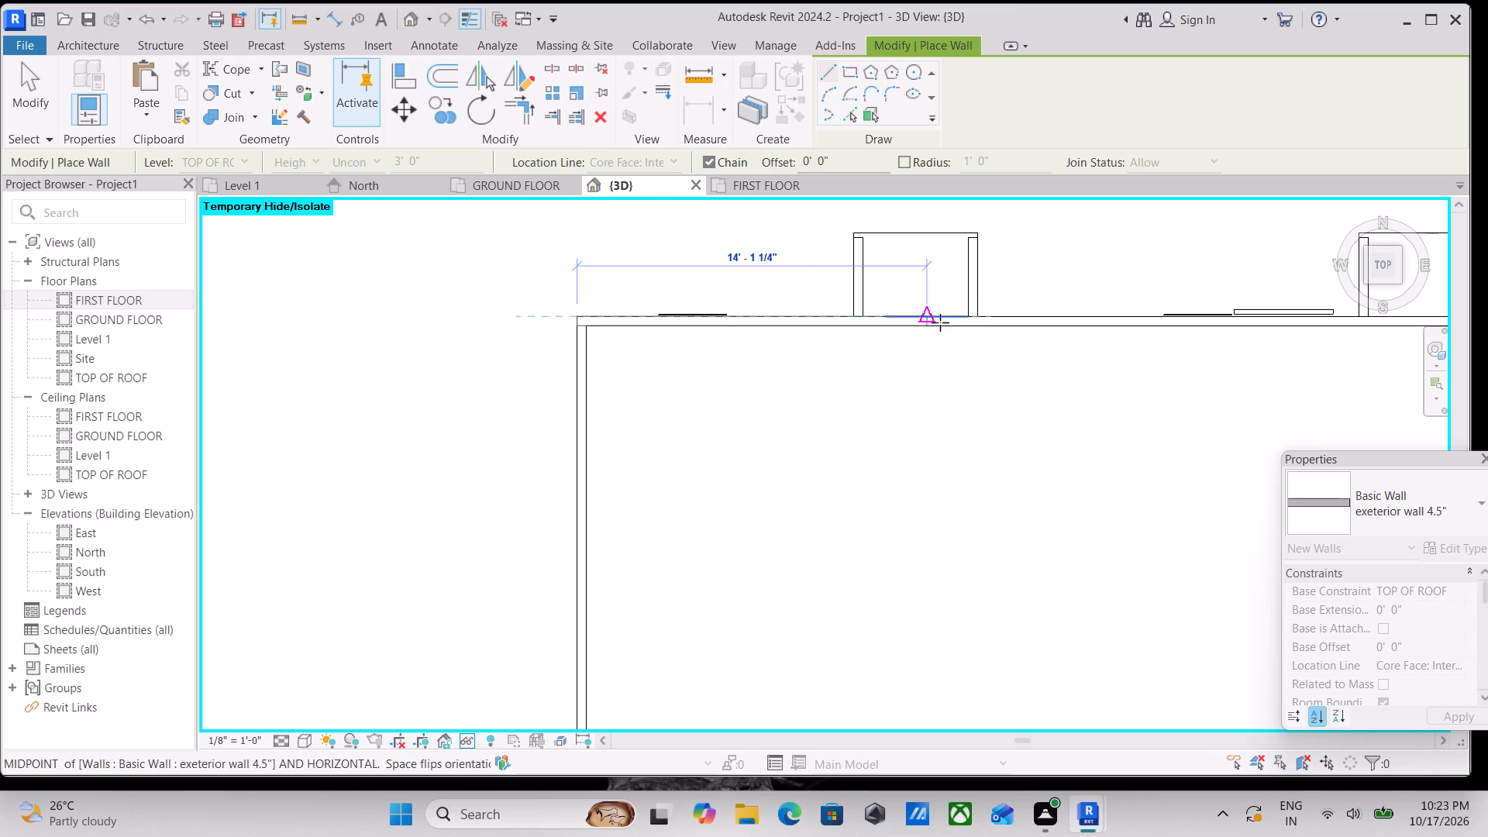
pyautogui.moveTo(962, 324); pyautogui.dragTo(627, 336, button='middle')
pyautogui.moveTo(928, 332); pyautogui.dragTo(693, 314, button='middle')
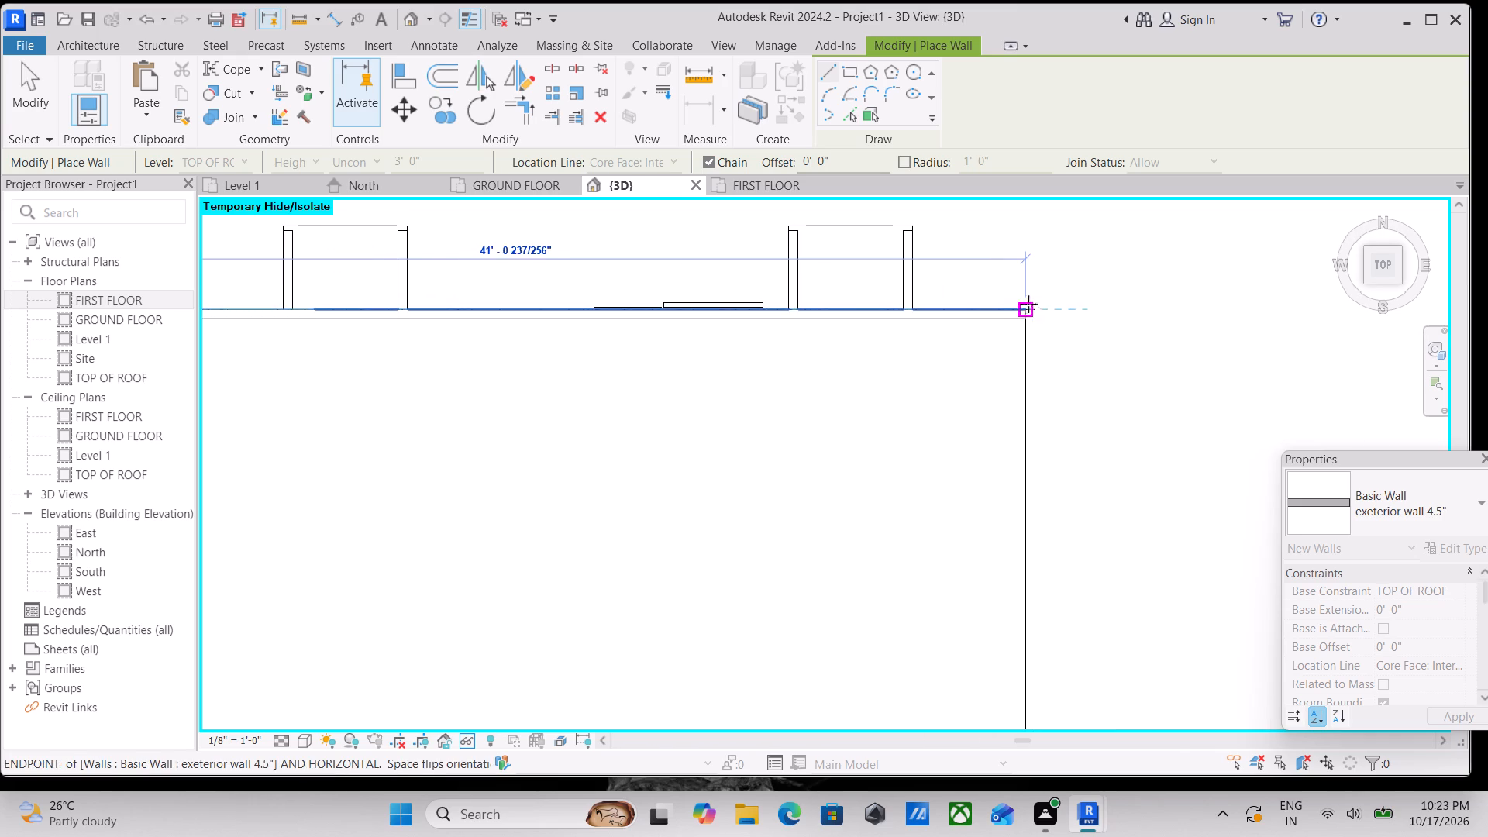
pyautogui.click(1034, 307)
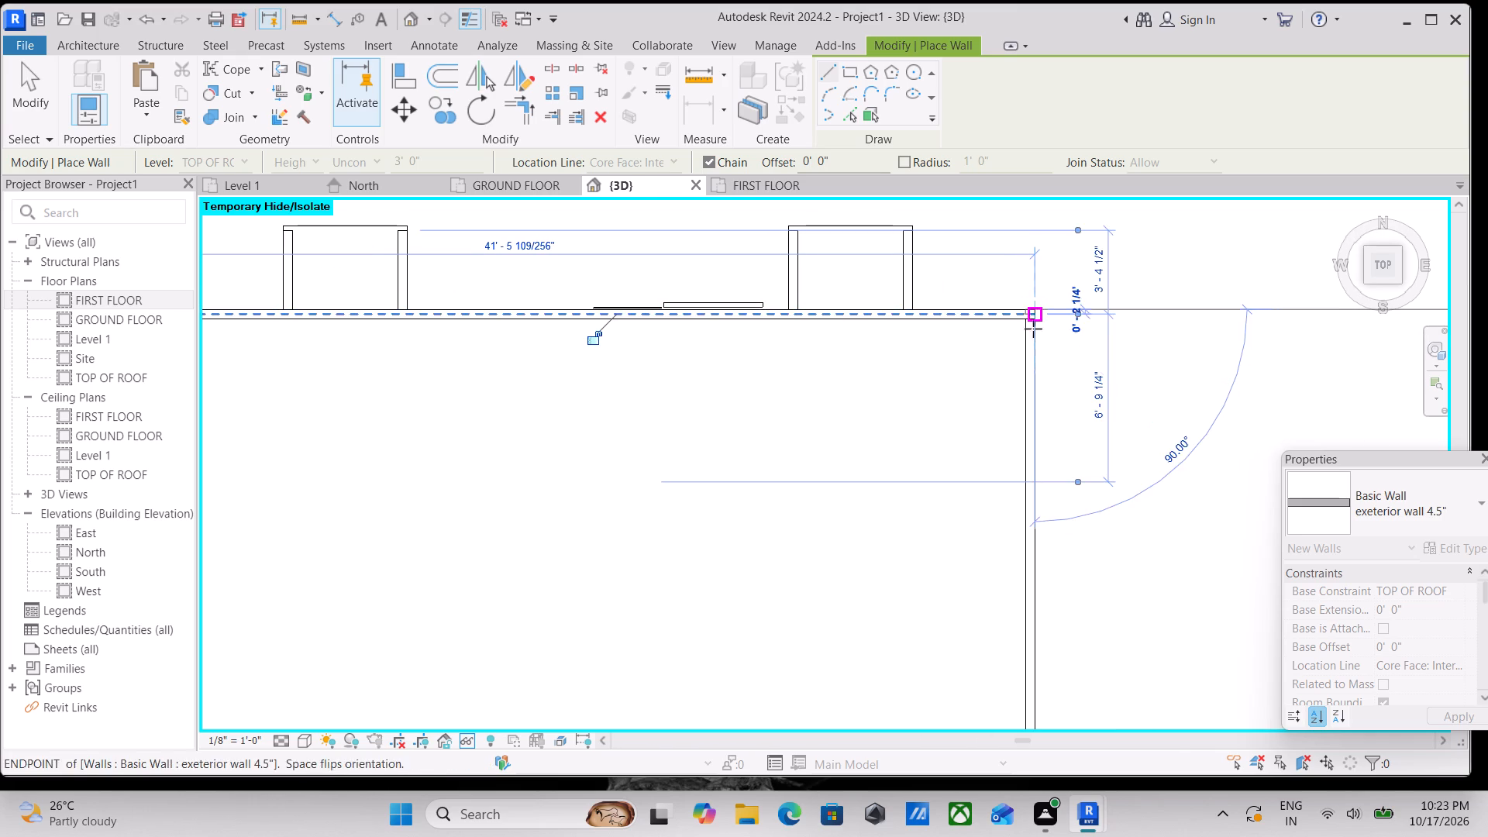
# Continue the wall chain along the roof's east edge from the rear corner to the front corner.
pyautogui.scroll(-1, 1032, 366)
pyautogui.moveTo(1032, 366); pyautogui.dragTo(999, 273, button='middle')
pyautogui.scroll(-4, 982, 418)
pyautogui.scroll(1, 995, 241)
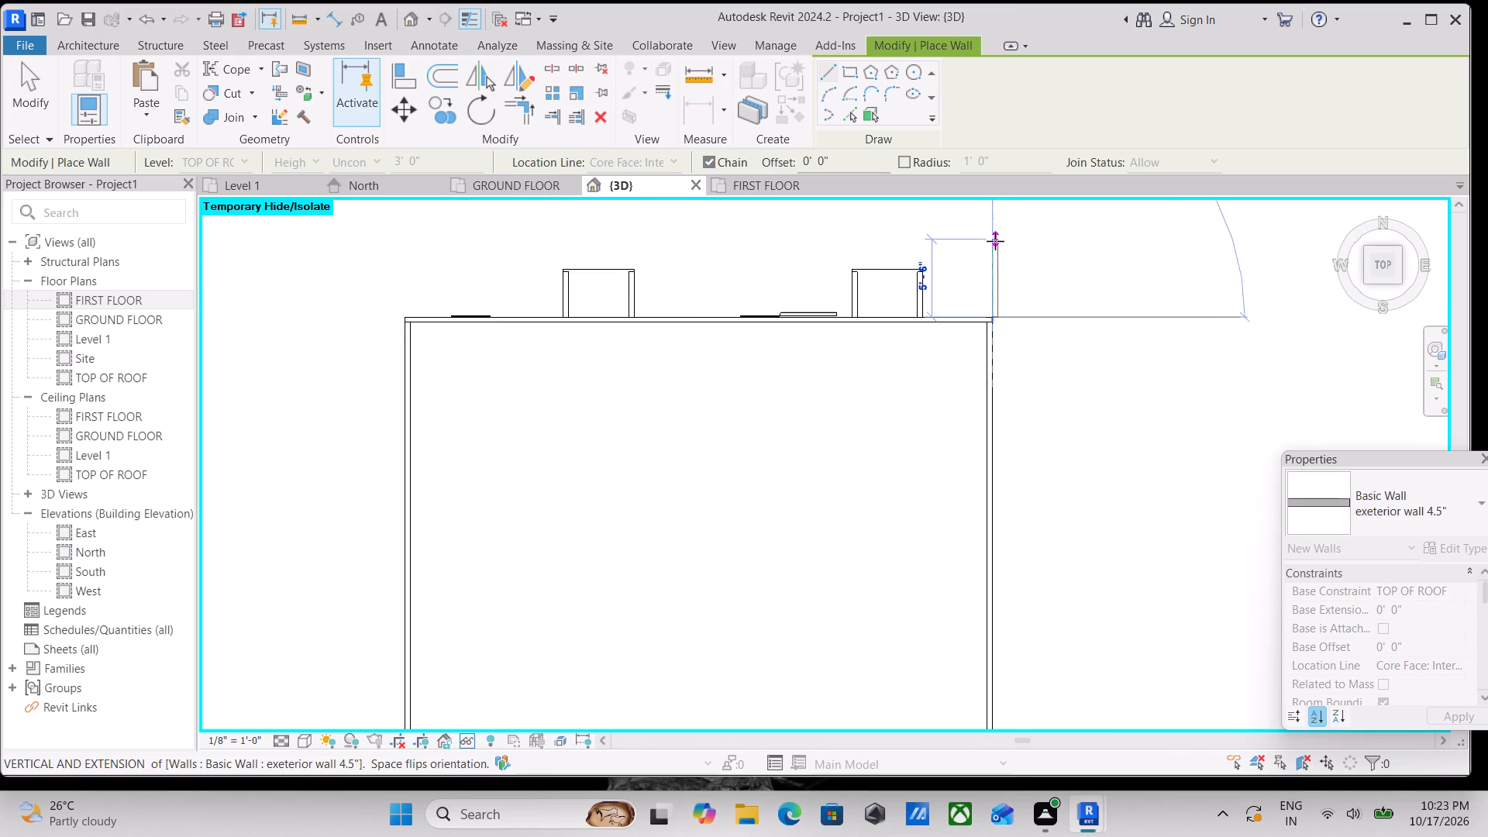
pyautogui.scroll(-3, 980, 324)
pyautogui.moveTo(979, 330); pyautogui.dragTo(985, 167, button='middle')
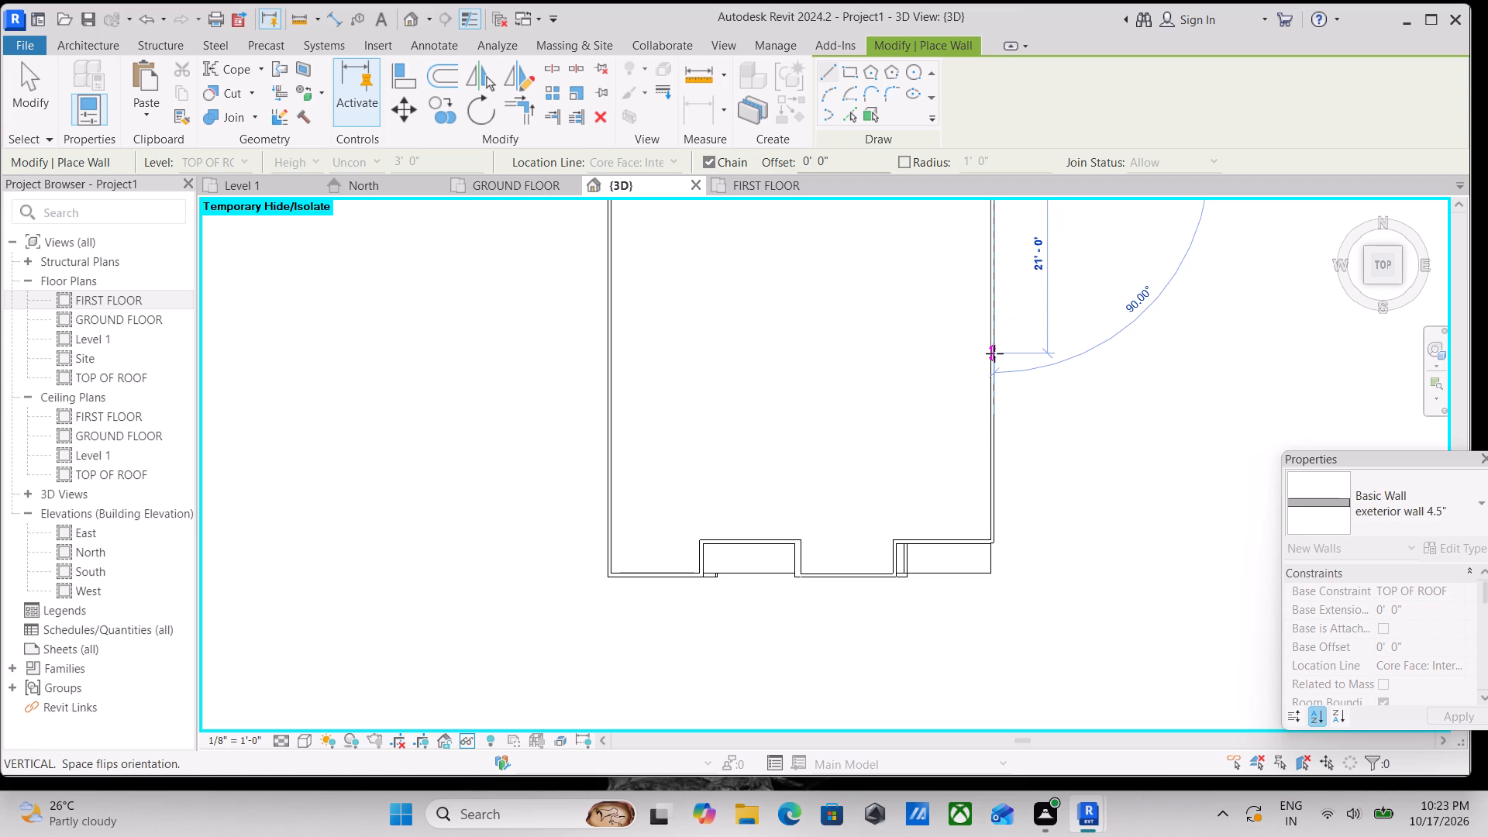
pyautogui.moveTo(994, 341); pyautogui.dragTo(993, 215, button='middle')
pyautogui.scroll(-1, 996, 277)
pyautogui.scroll(3, 998, 430)
pyautogui.scroll(2, 999, 317)
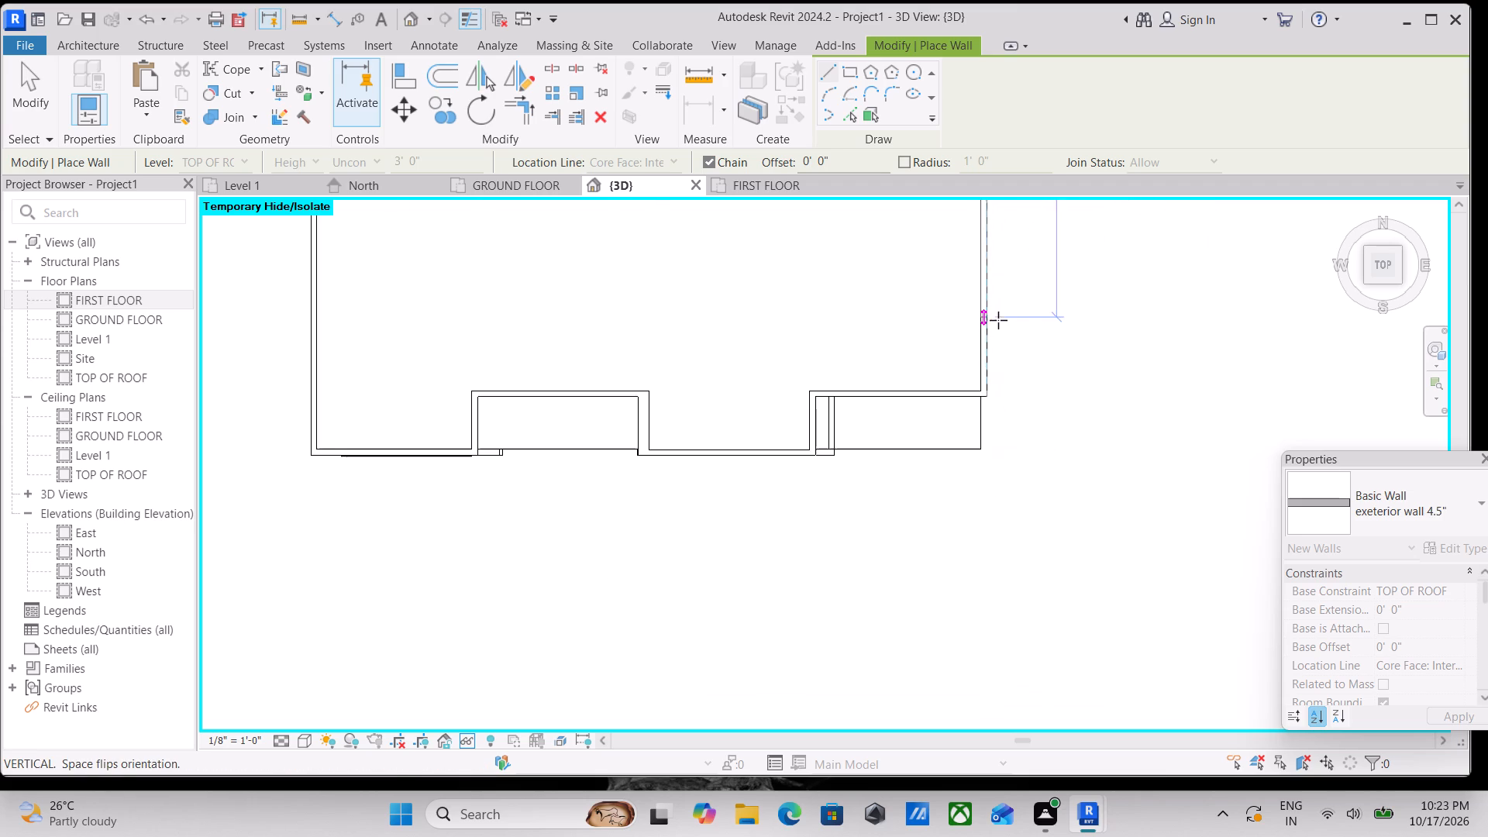
pyautogui.scroll(1, 998, 320)
pyautogui.scroll(2, 990, 397)
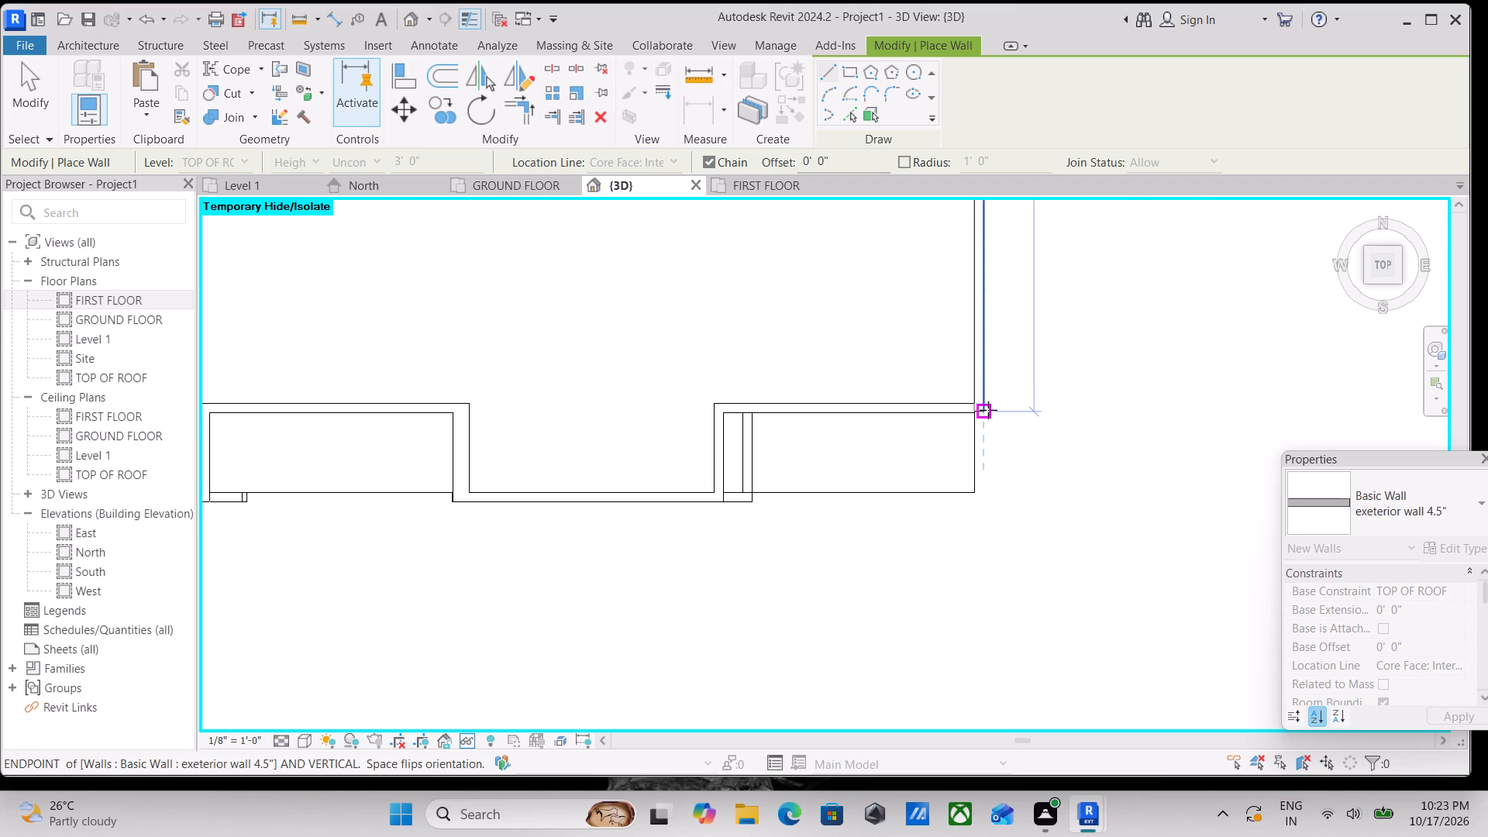
pyautogui.click(988, 410)
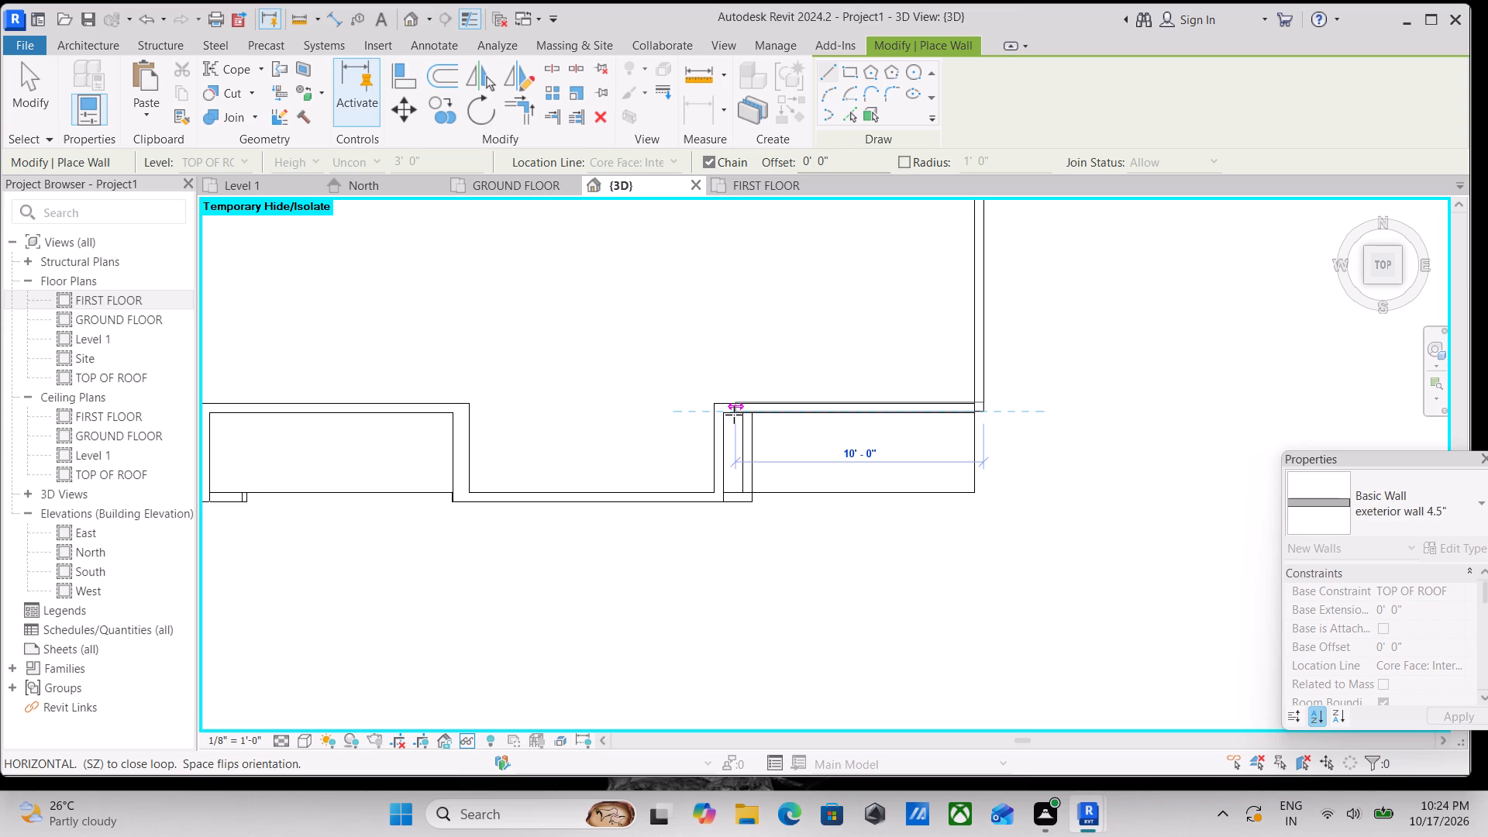
# Continue along the stepped front edge with segments about 10'-6" west, 3'-7" south and 10'-6" west, and end the chain.
pyautogui.scroll(4, 724, 414)
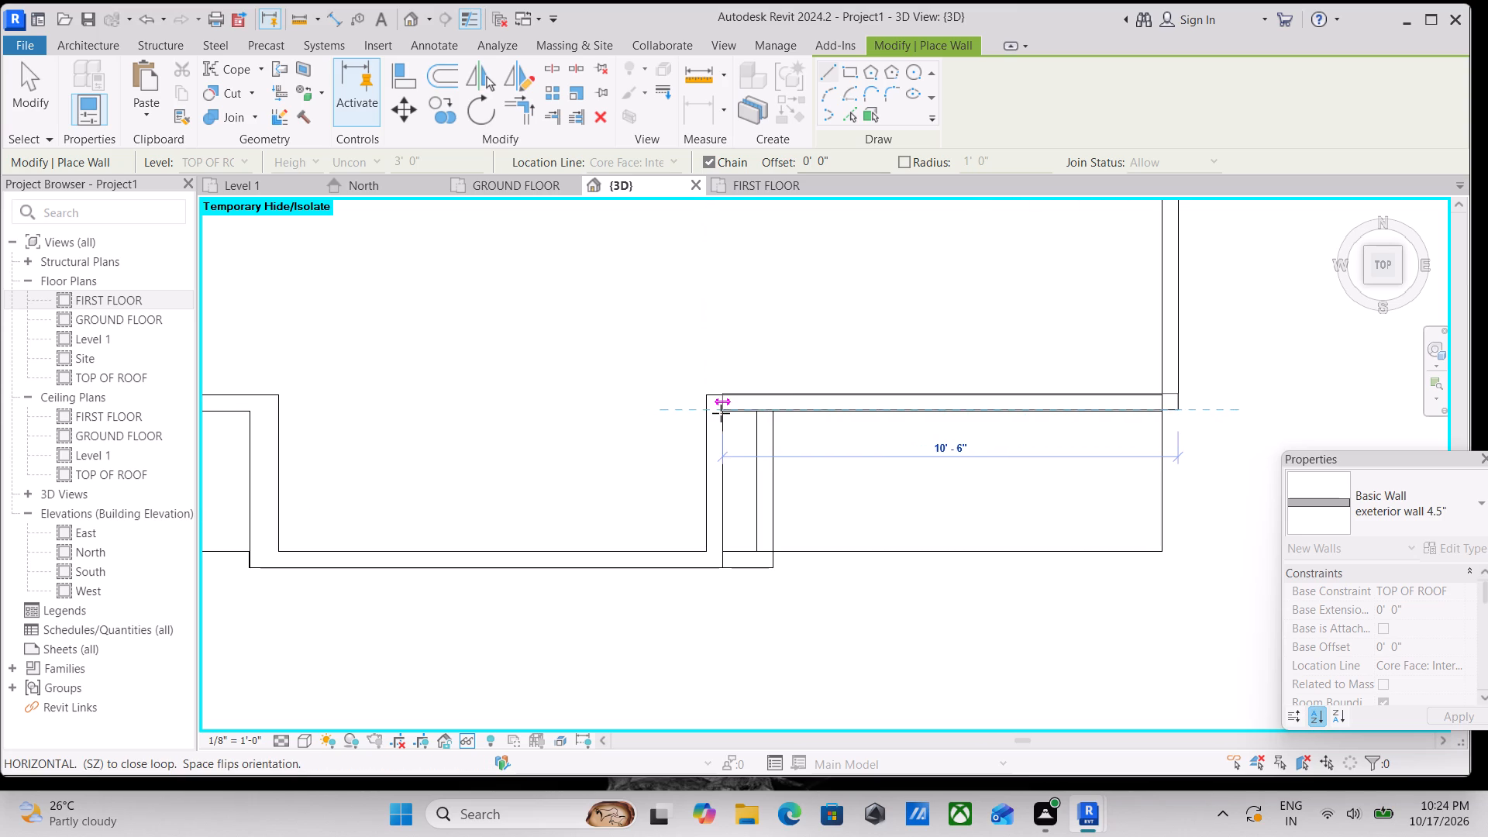
pyautogui.click(718, 413)
pyautogui.scroll(-1, 714, 446)
pyautogui.moveTo(713, 449); pyautogui.dragTo(725, 331, button='middle')
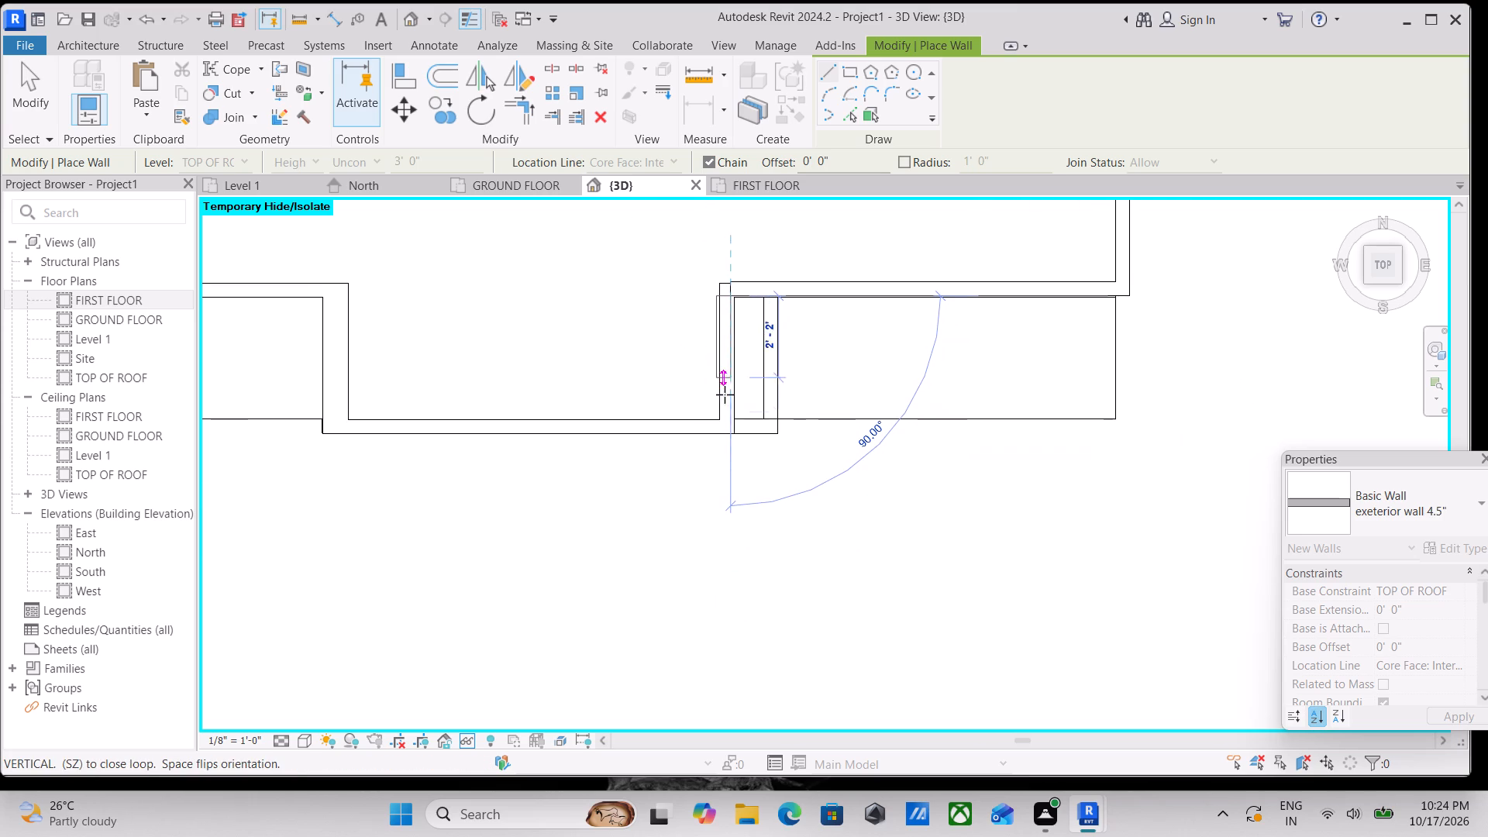
pyautogui.click(736, 432)
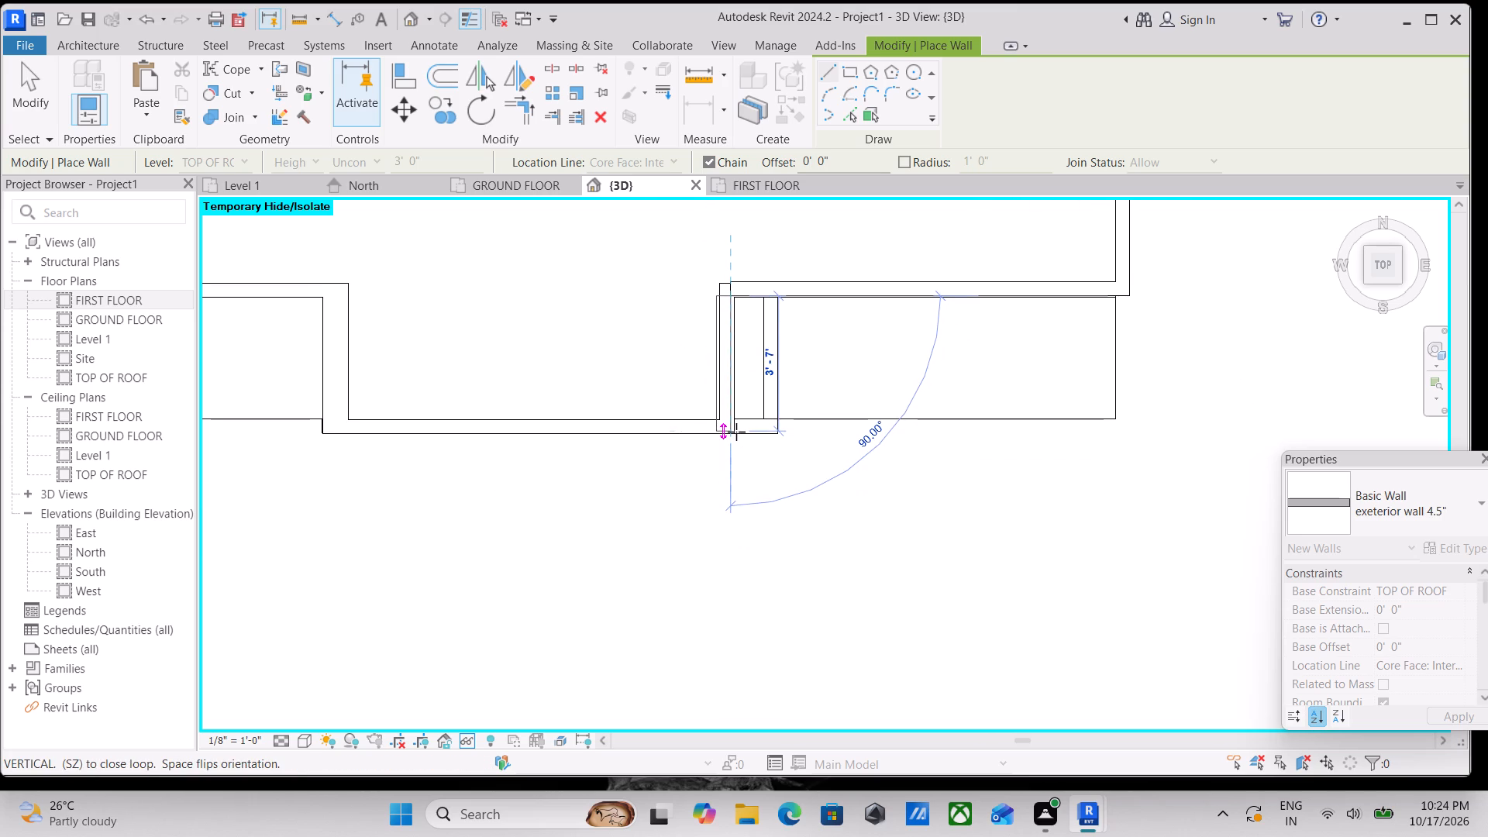
pyautogui.scroll(-1, 645, 413)
pyautogui.moveTo(645, 413); pyautogui.dragTo(753, 385, button='middle')
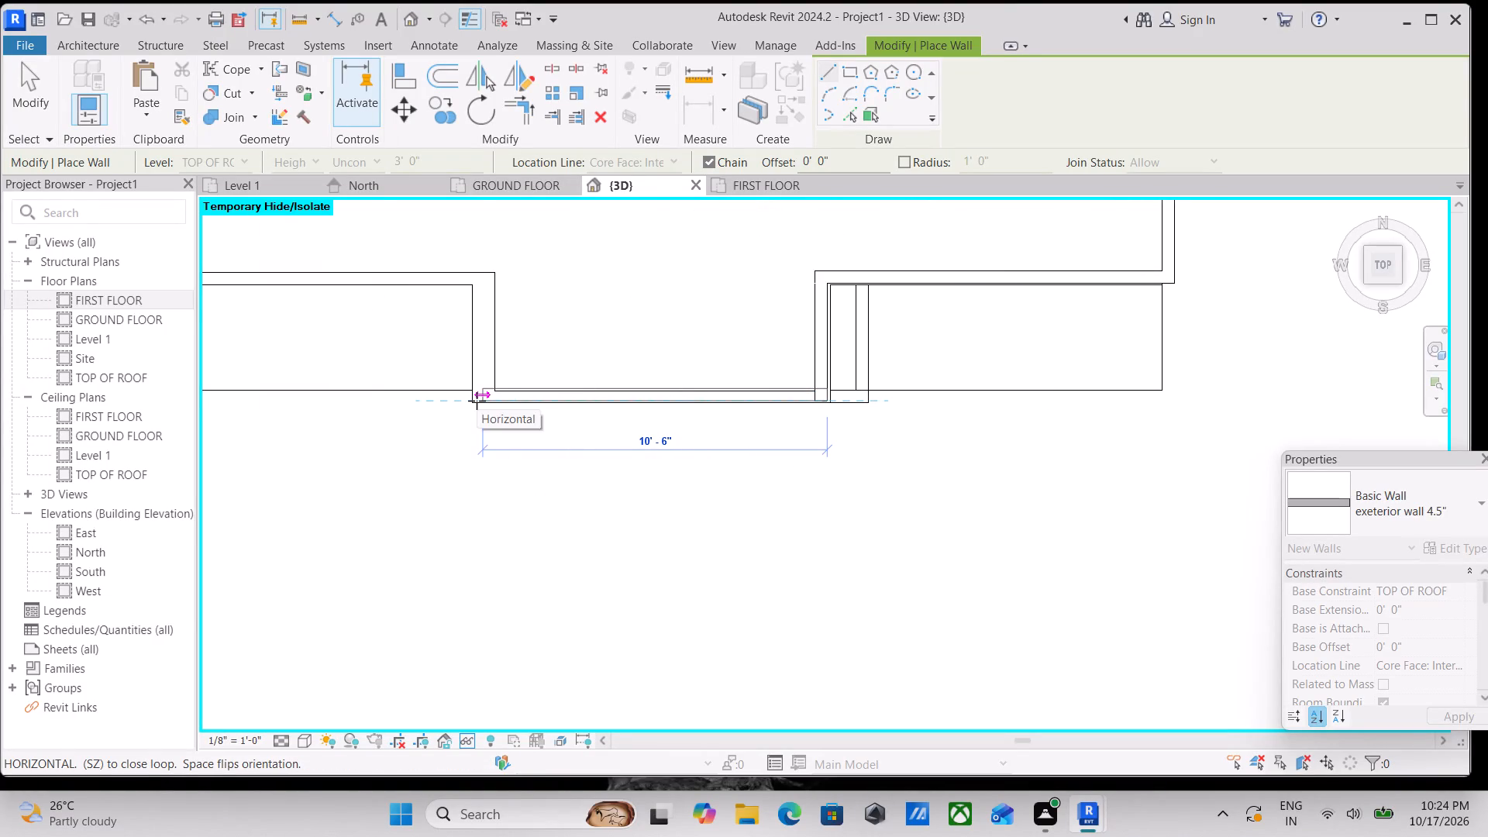
pyautogui.click(477, 401)
pyautogui.moveTo(475, 300); pyautogui.dragTo(487, 334, button='middle')
pyautogui.scroll(-3, 487, 311)
pyautogui.press('Escape')
# Set the 3D view's visual style to Shaded.
pyautogui.scroll(-6, 487, 315)
pyautogui.moveTo(469, 336); pyautogui.dragTo(607, 330, button='middle')
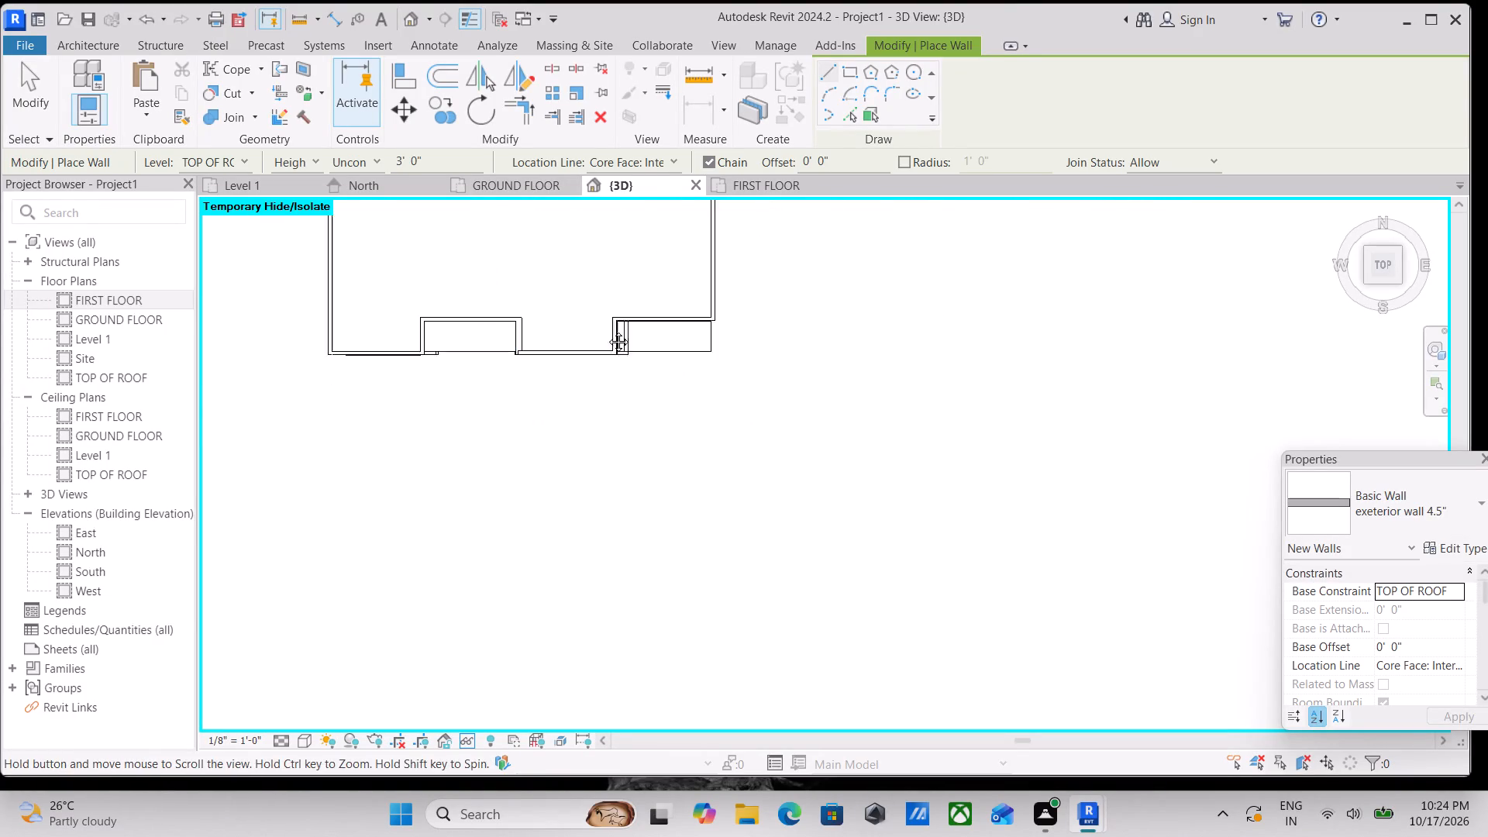
pyautogui.moveTo(607, 330); pyautogui.dragTo(732, 311, button='middle')
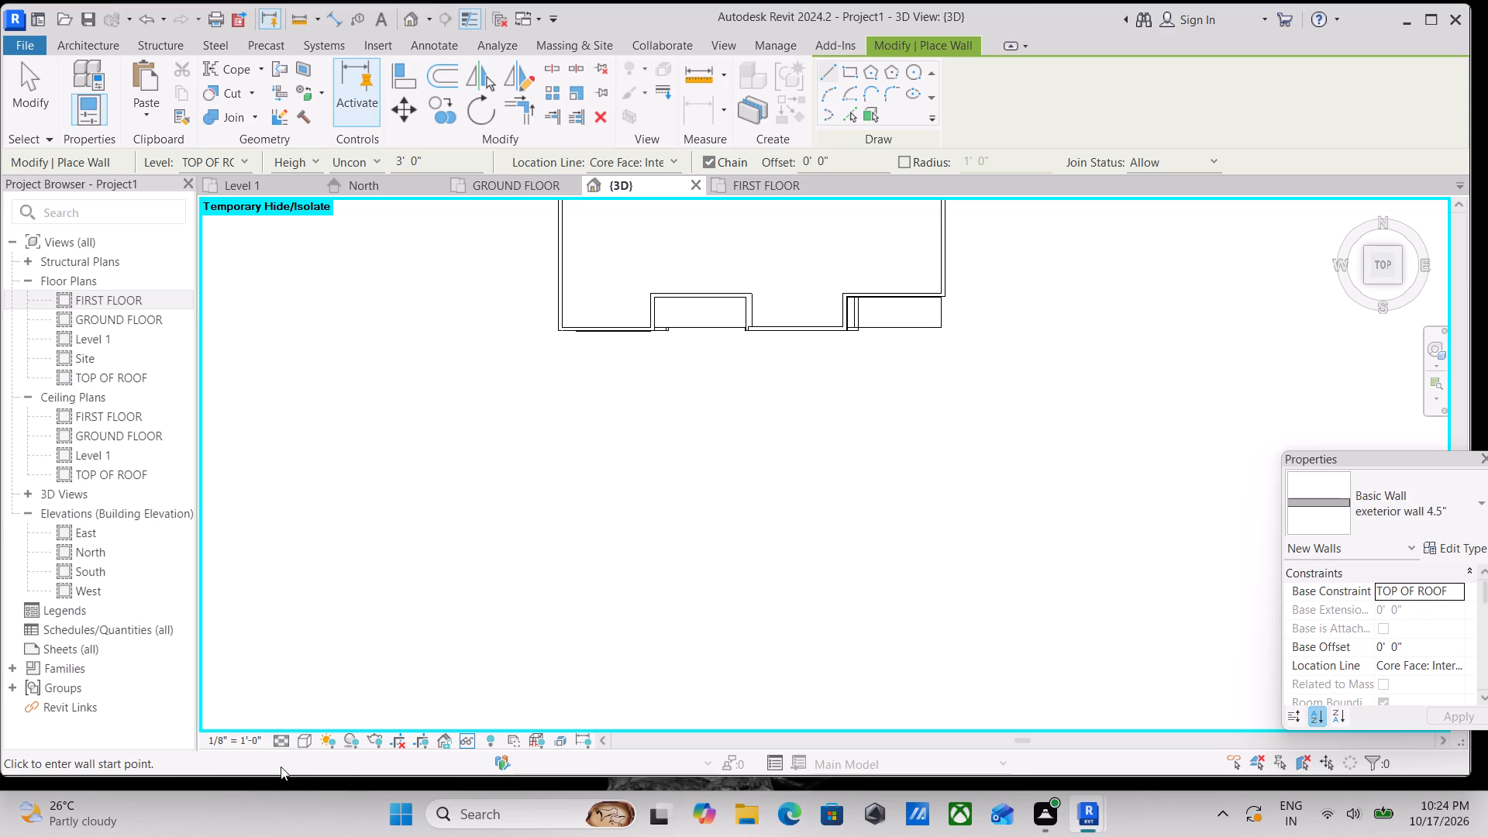
pyautogui.click(301, 744)
pyautogui.click(312, 666)
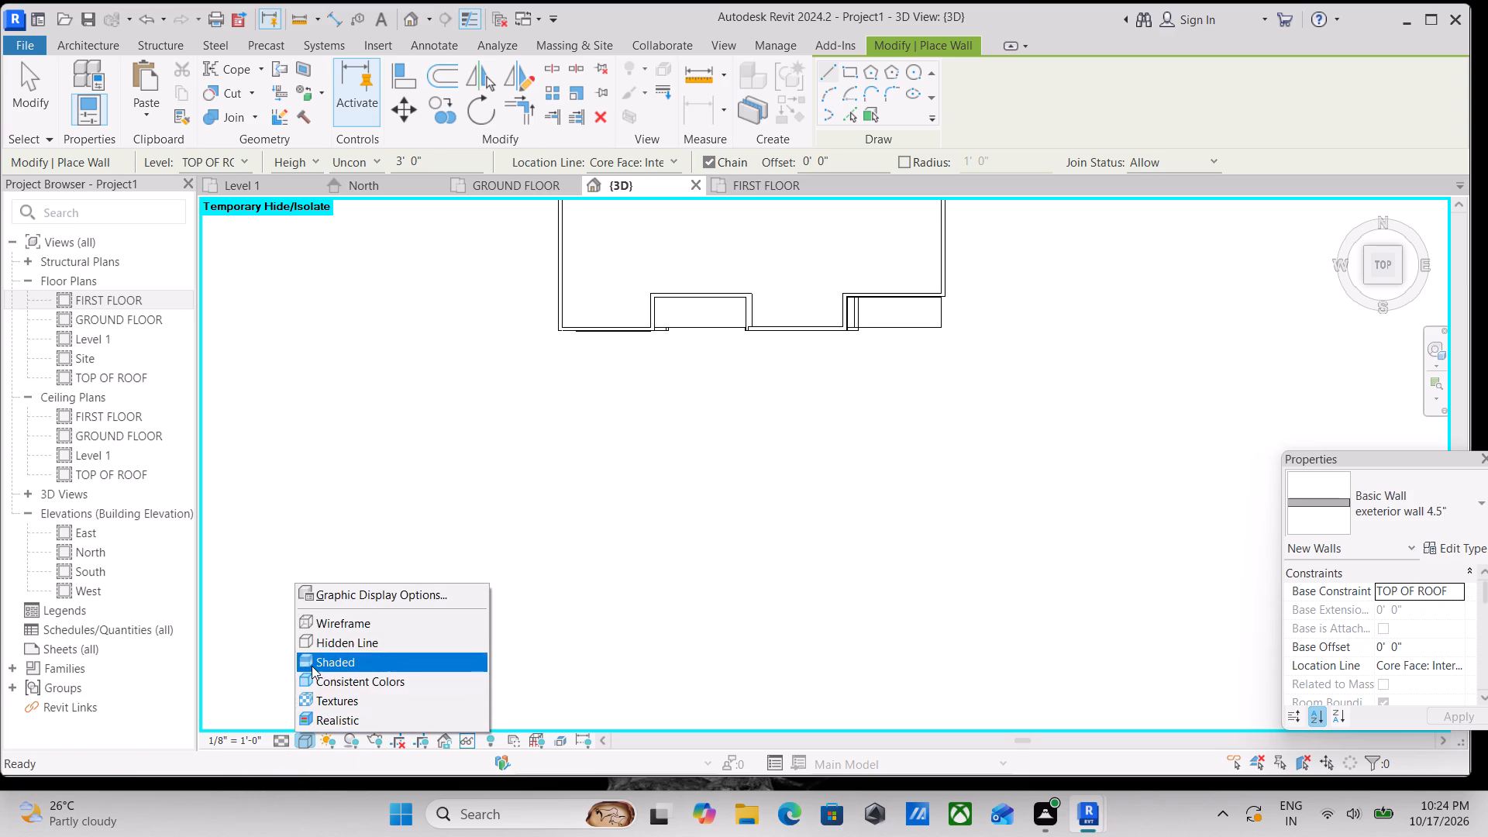
# Draw the 3' high, 4.5" exterior wall along the roof's west edge from the rear corner to the front corner.
pyautogui.moveTo(480, 577); pyautogui.dragTo(467, 643, button='middle')
pyautogui.moveTo(511, 462); pyautogui.dragTo(471, 677, button='middle')
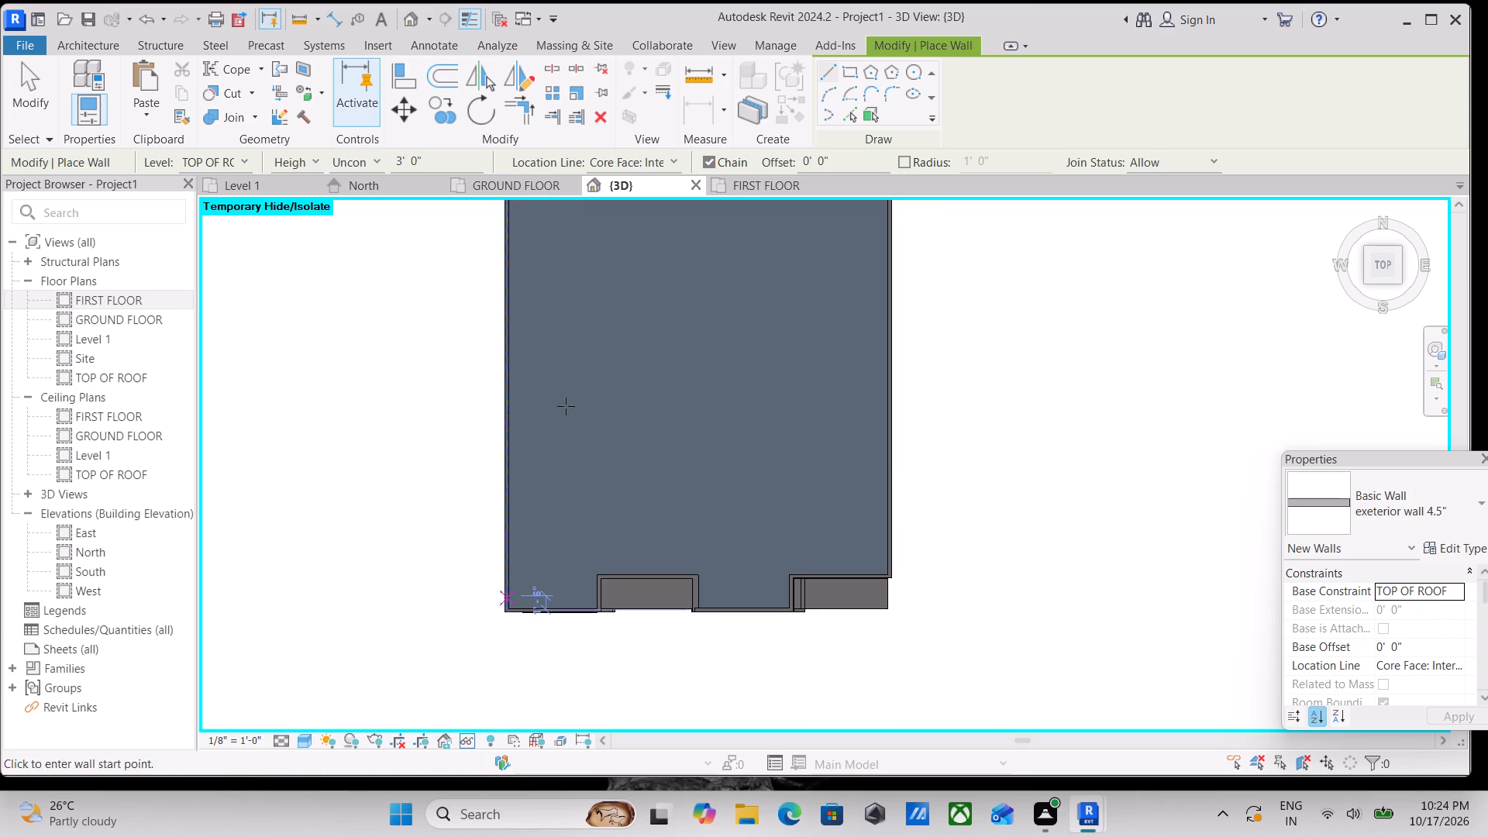
pyautogui.moveTo(569, 398); pyautogui.dragTo(546, 675, button='middle')
pyautogui.scroll(3, 527, 481)
pyautogui.scroll(2, 439, 452)
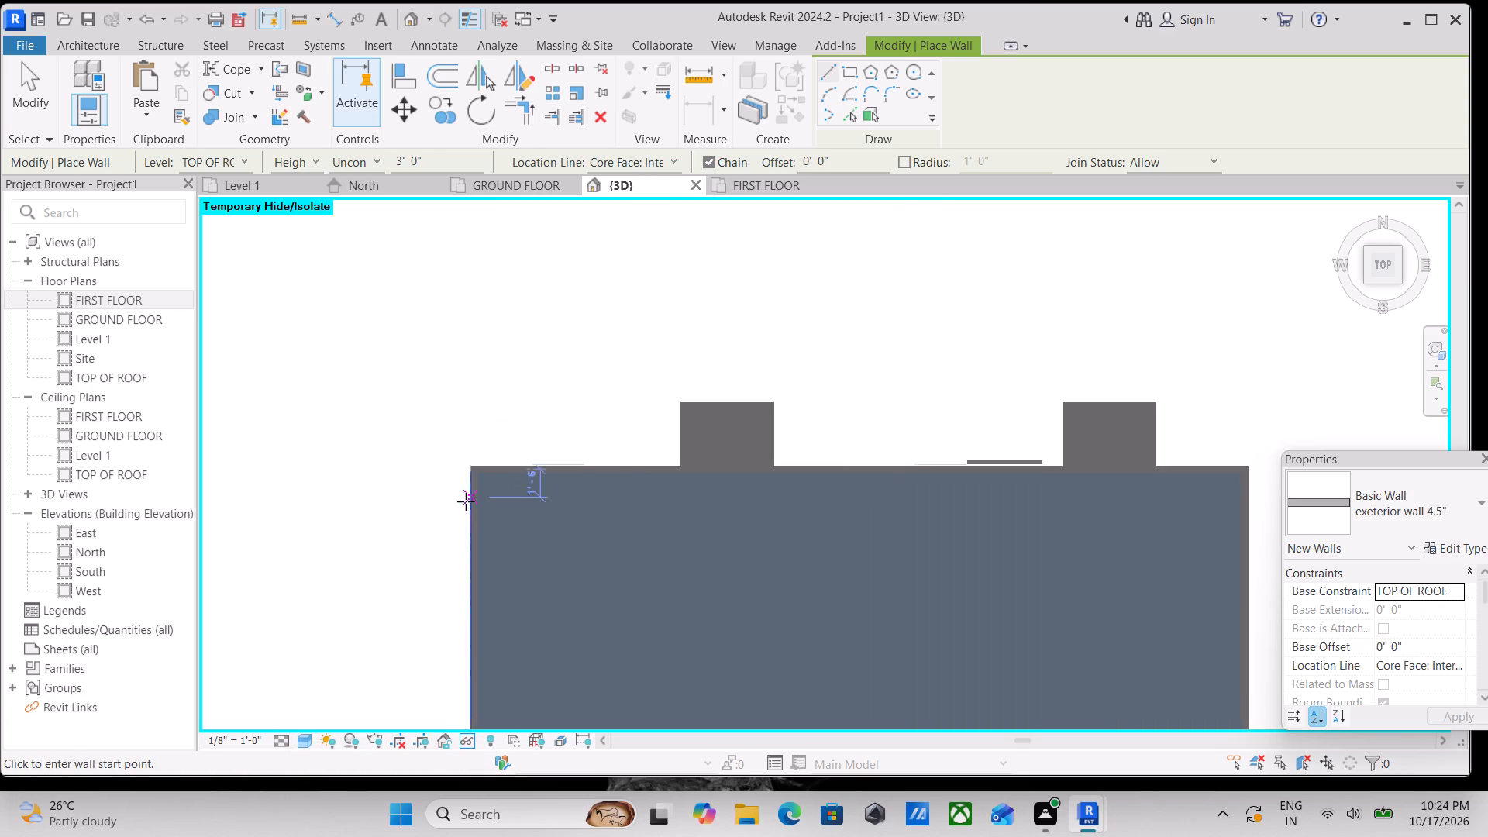
pyautogui.scroll(7, 466, 501)
pyautogui.click(475, 447)
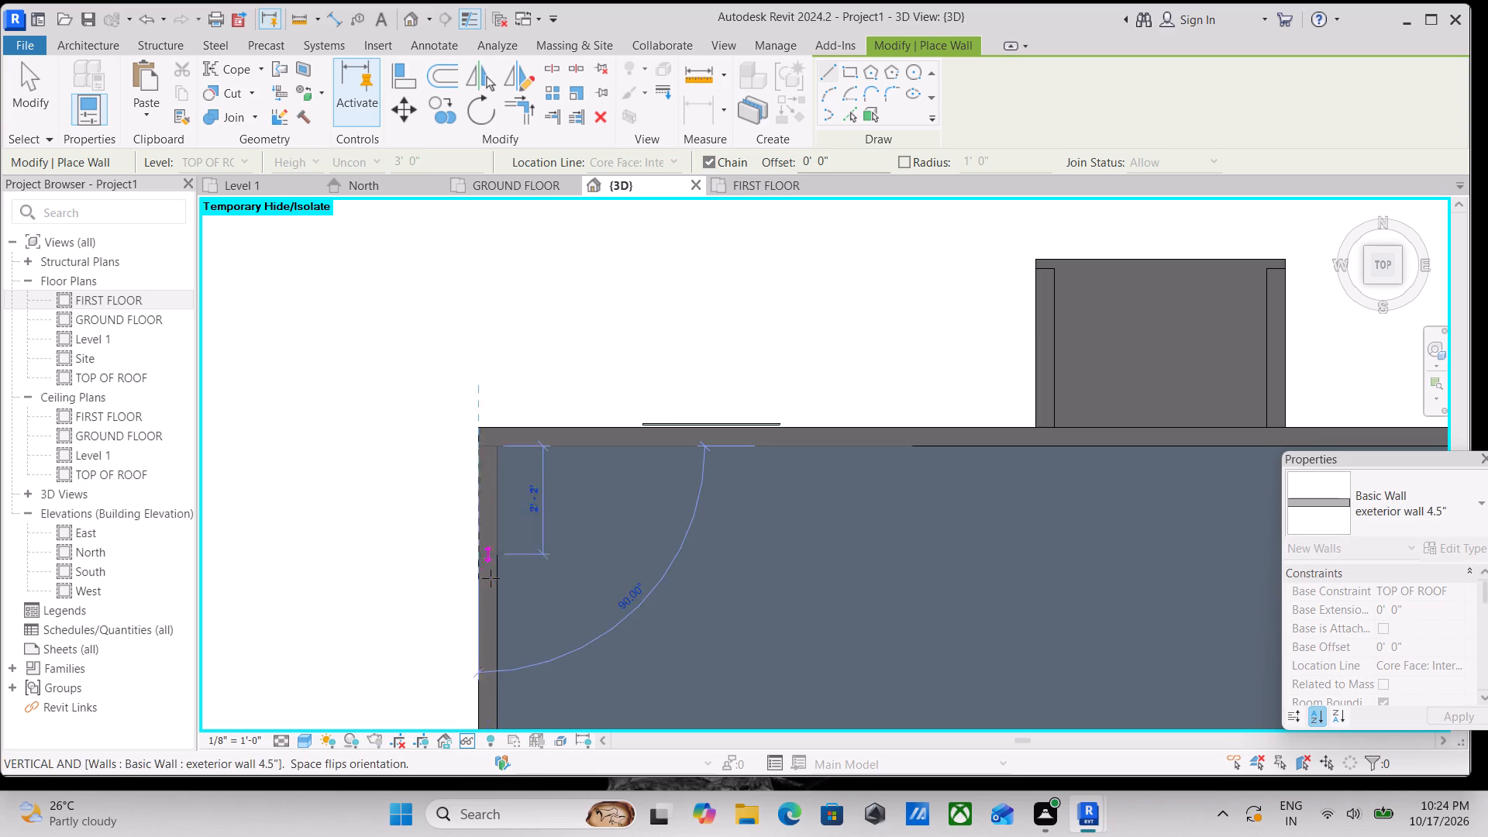
pyautogui.scroll(-1, 491, 579)
pyautogui.moveTo(491, 579); pyautogui.dragTo(462, 350, button='middle')
pyautogui.scroll(-1, 462, 514)
pyautogui.moveTo(462, 514); pyautogui.dragTo(471, 331, button='middle')
pyautogui.scroll(-4, 467, 471)
pyautogui.moveTo(465, 456); pyautogui.dragTo(475, 312, button='middle')
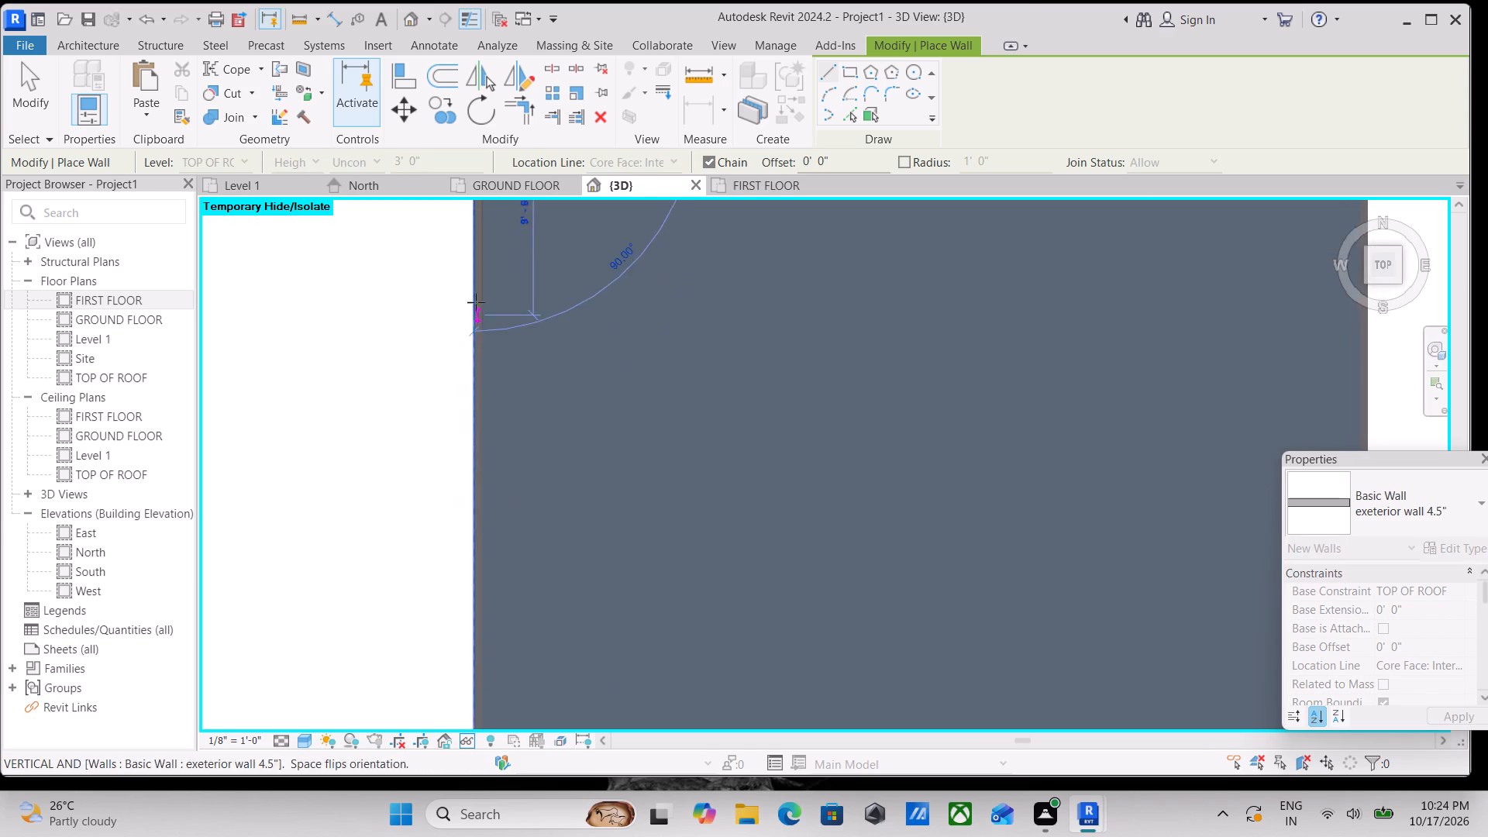
pyautogui.scroll(-3, 483, 474)
pyautogui.moveTo(482, 471); pyautogui.dragTo(487, 326, button='middle')
pyautogui.scroll(-2, 493, 488)
pyautogui.moveTo(493, 488); pyautogui.dragTo(500, 357, button='middle')
pyautogui.scroll(2, 490, 546)
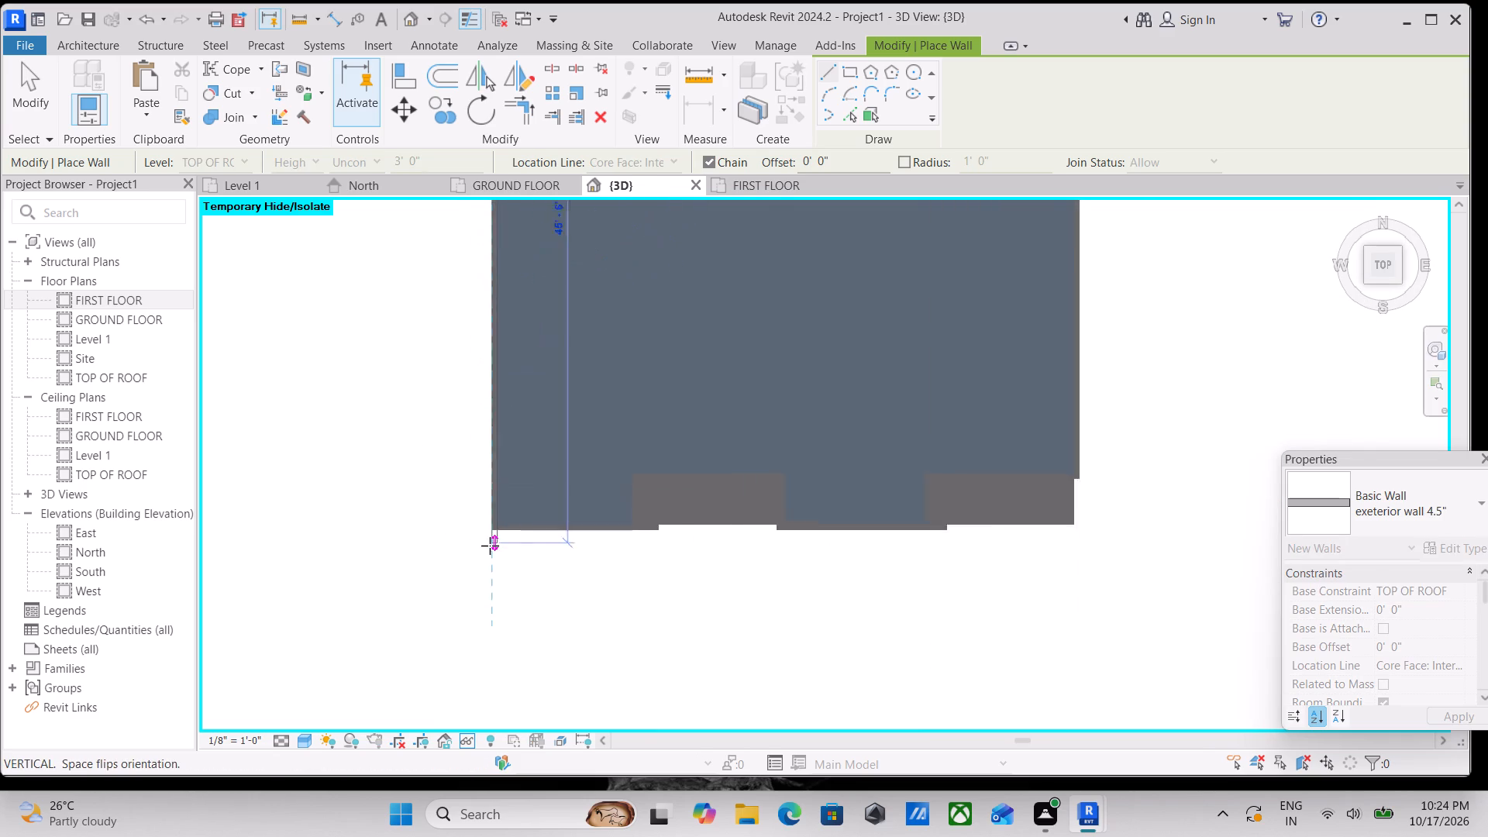
pyautogui.scroll(4, 490, 546)
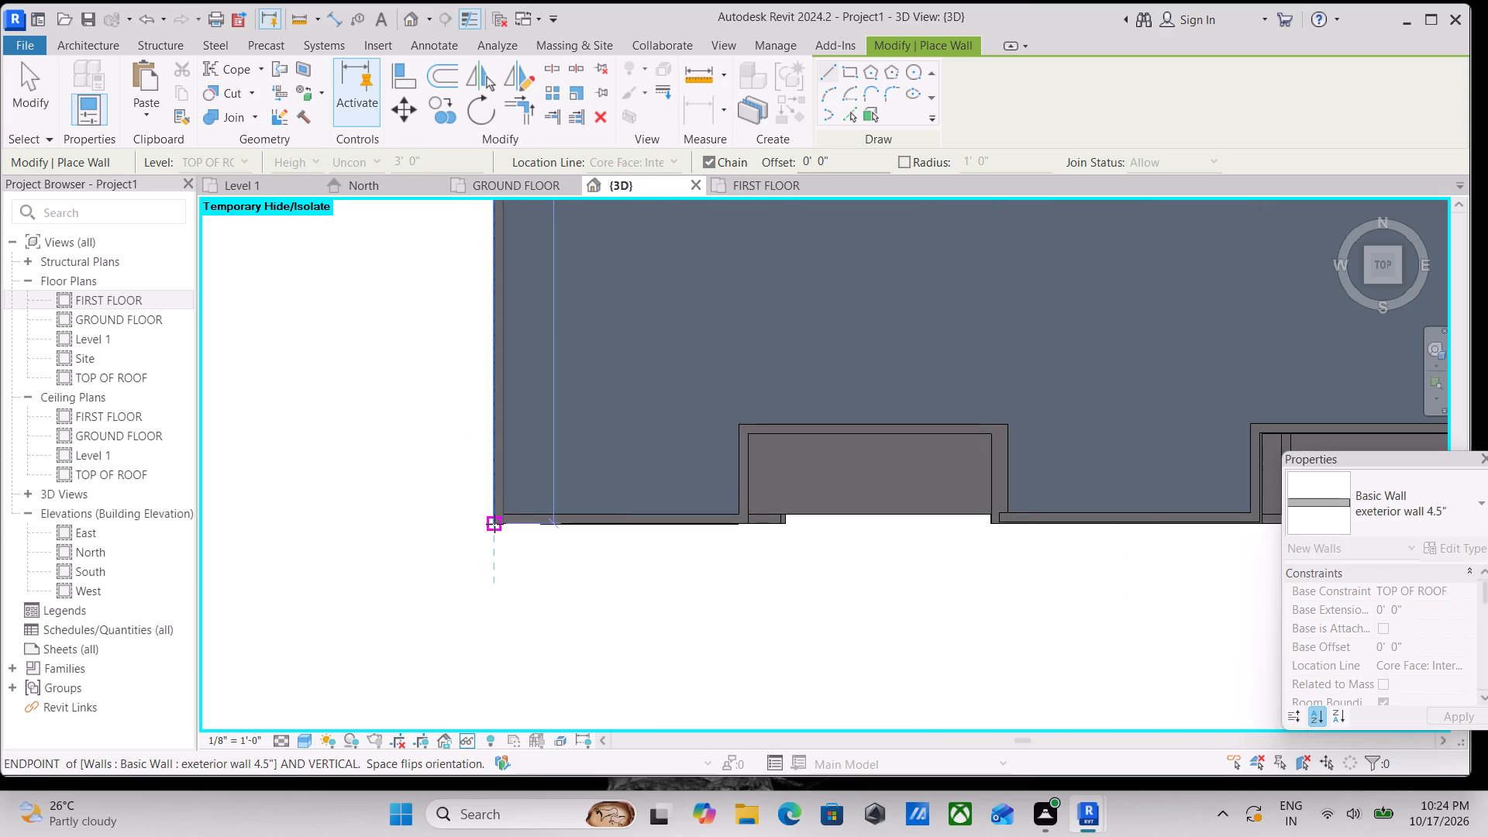
pyautogui.click(494, 524)
# Continue the wall chain along the stepped front edge about 10'-3" east, 3'-7" north, 9'-10" east and 3'-7" south, and finish the wall command.
pyautogui.moveTo(607, 525); pyautogui.dragTo(498, 507, button='middle')
pyautogui.scroll(-1, 518, 510)
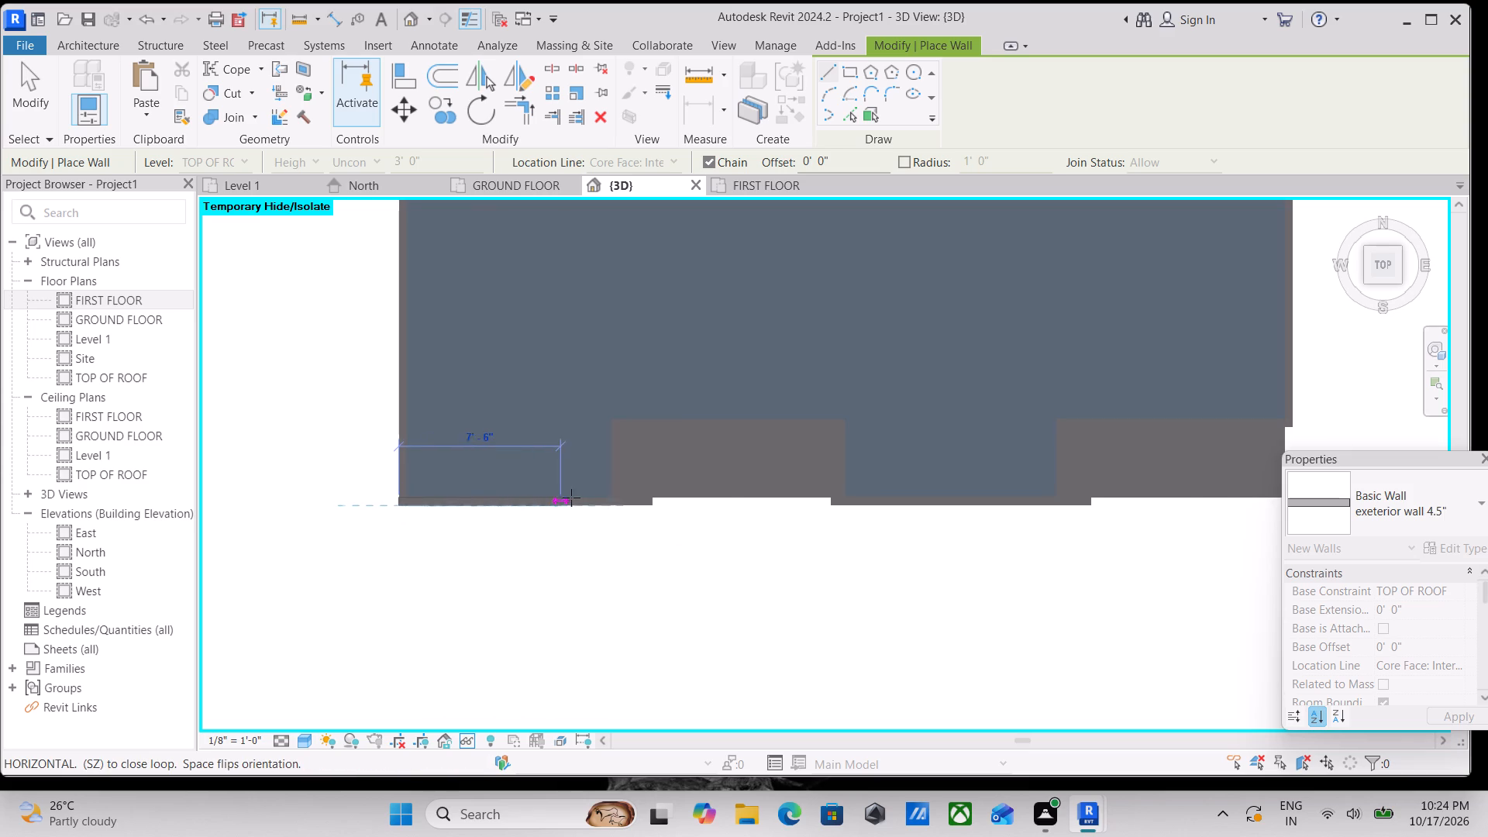
pyautogui.scroll(3, 614, 499)
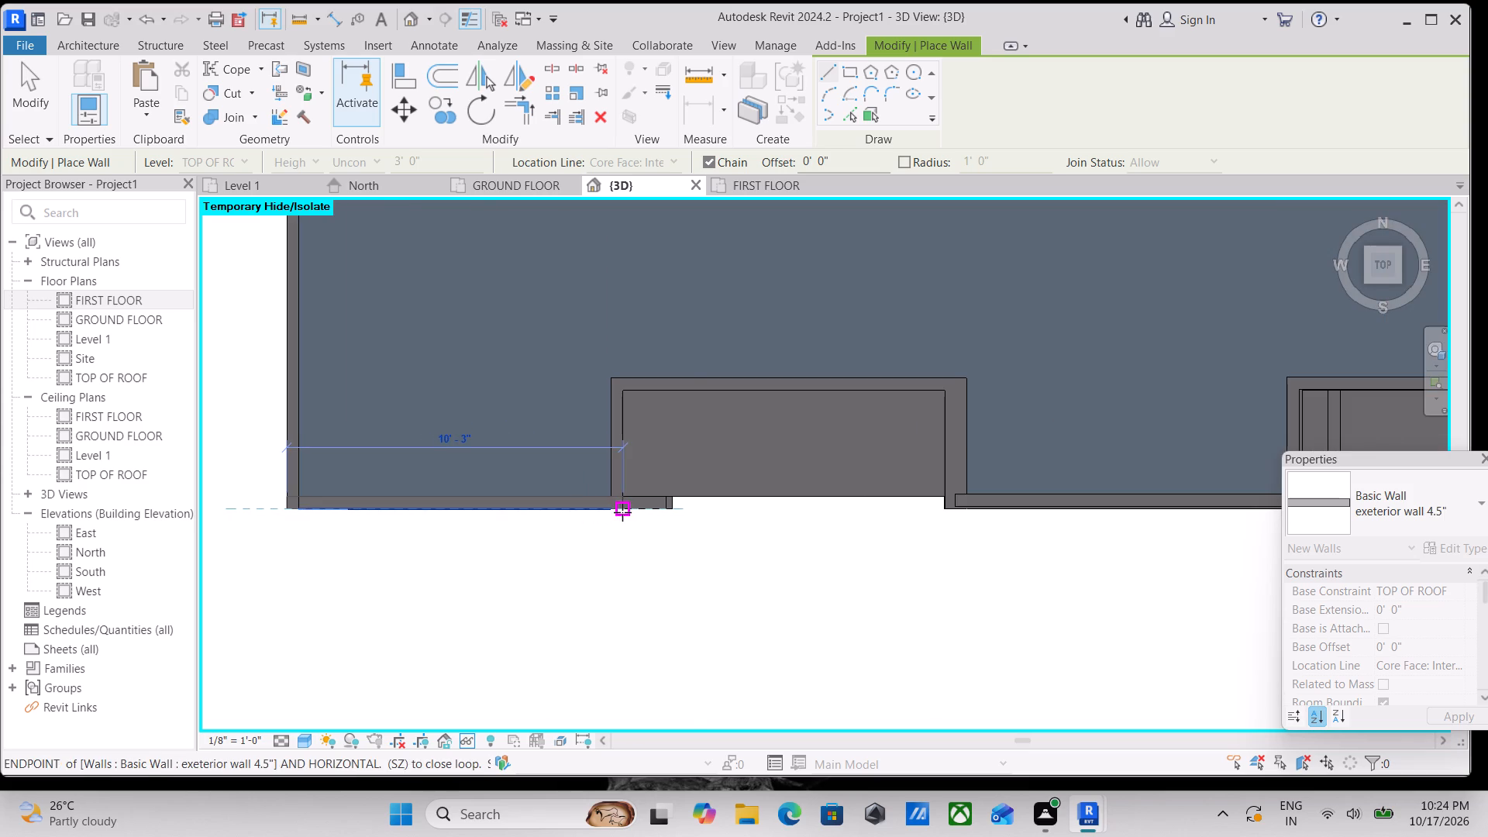
pyautogui.click(622, 512)
pyautogui.moveTo(617, 456); pyautogui.dragTo(617, 470, button='middle')
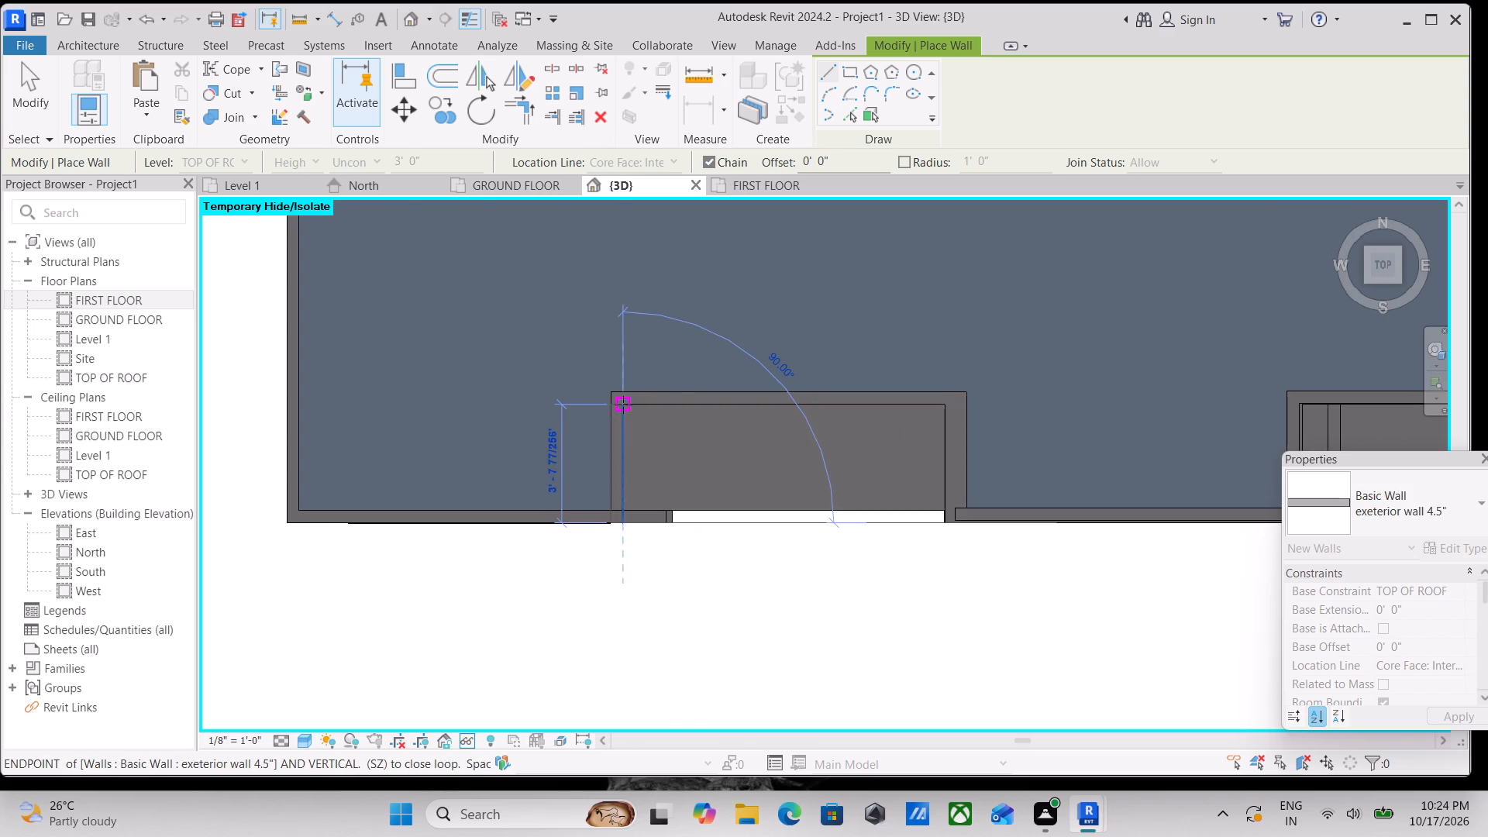
pyautogui.click(623, 405)
pyautogui.moveTo(756, 407); pyautogui.dragTo(601, 412, button='middle')
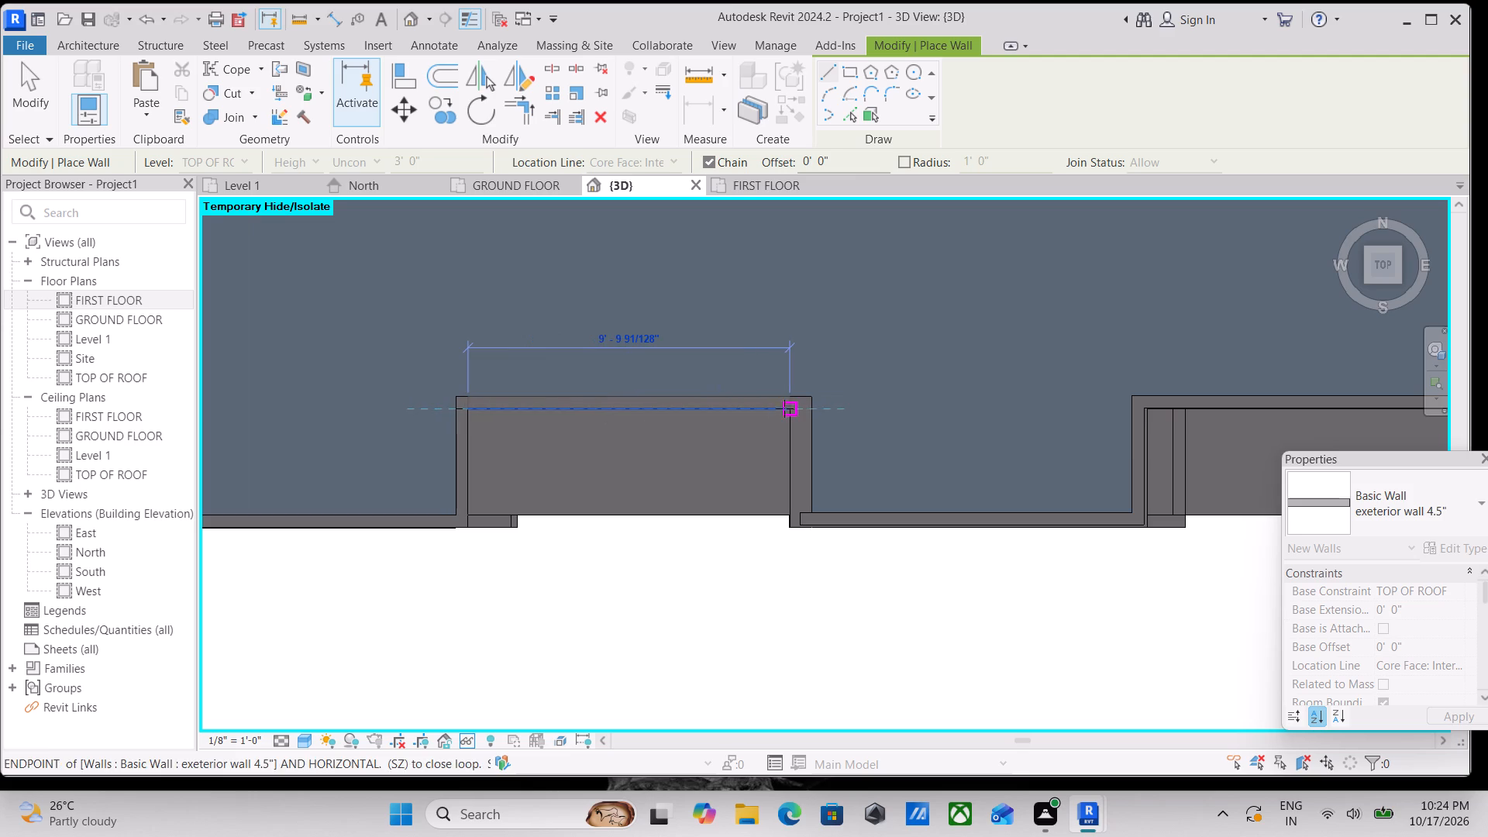
pyautogui.click(786, 410)
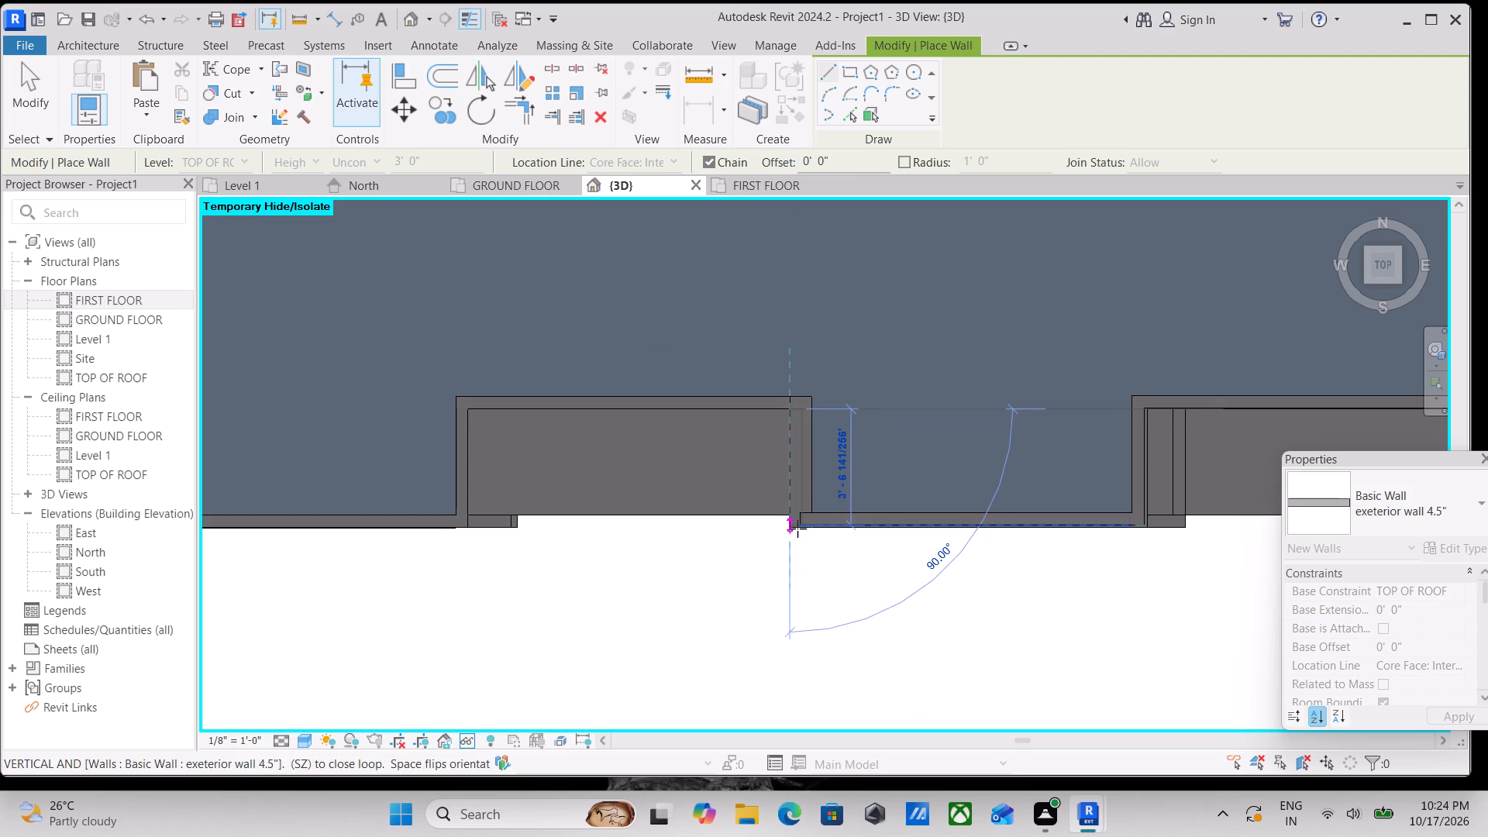
pyautogui.click(797, 529)
pyautogui.press('Escape')
pyautogui.scroll(-3, 795, 426)
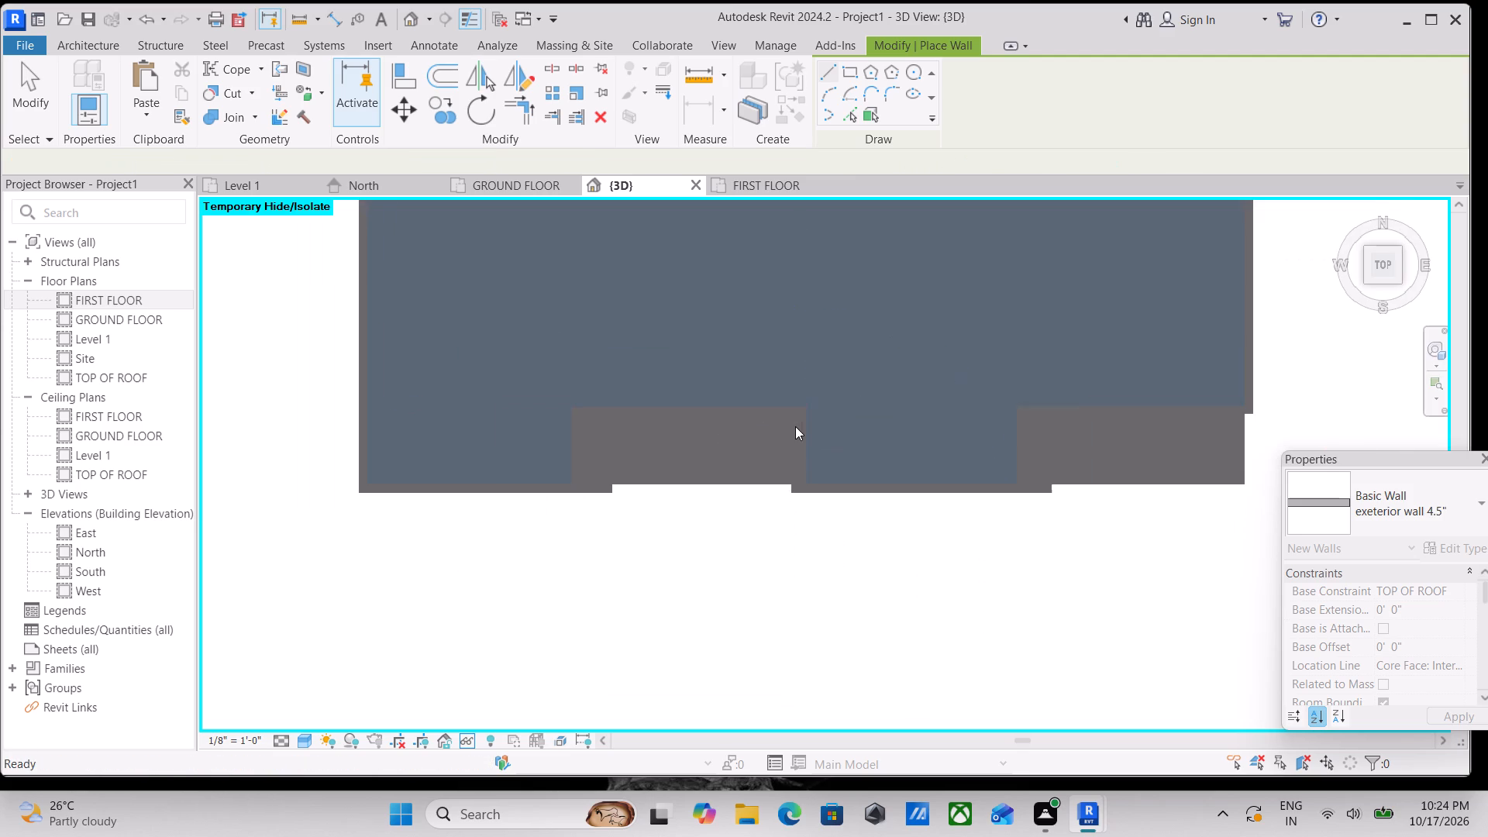
pyautogui.scroll(-1, 795, 426)
pyautogui.press('Escape')
pyautogui.press('Escape')
# Examine the roof edge walls and the front facade in 3D from the front and both front corners.
pyautogui.scroll(-3, 678, 326)
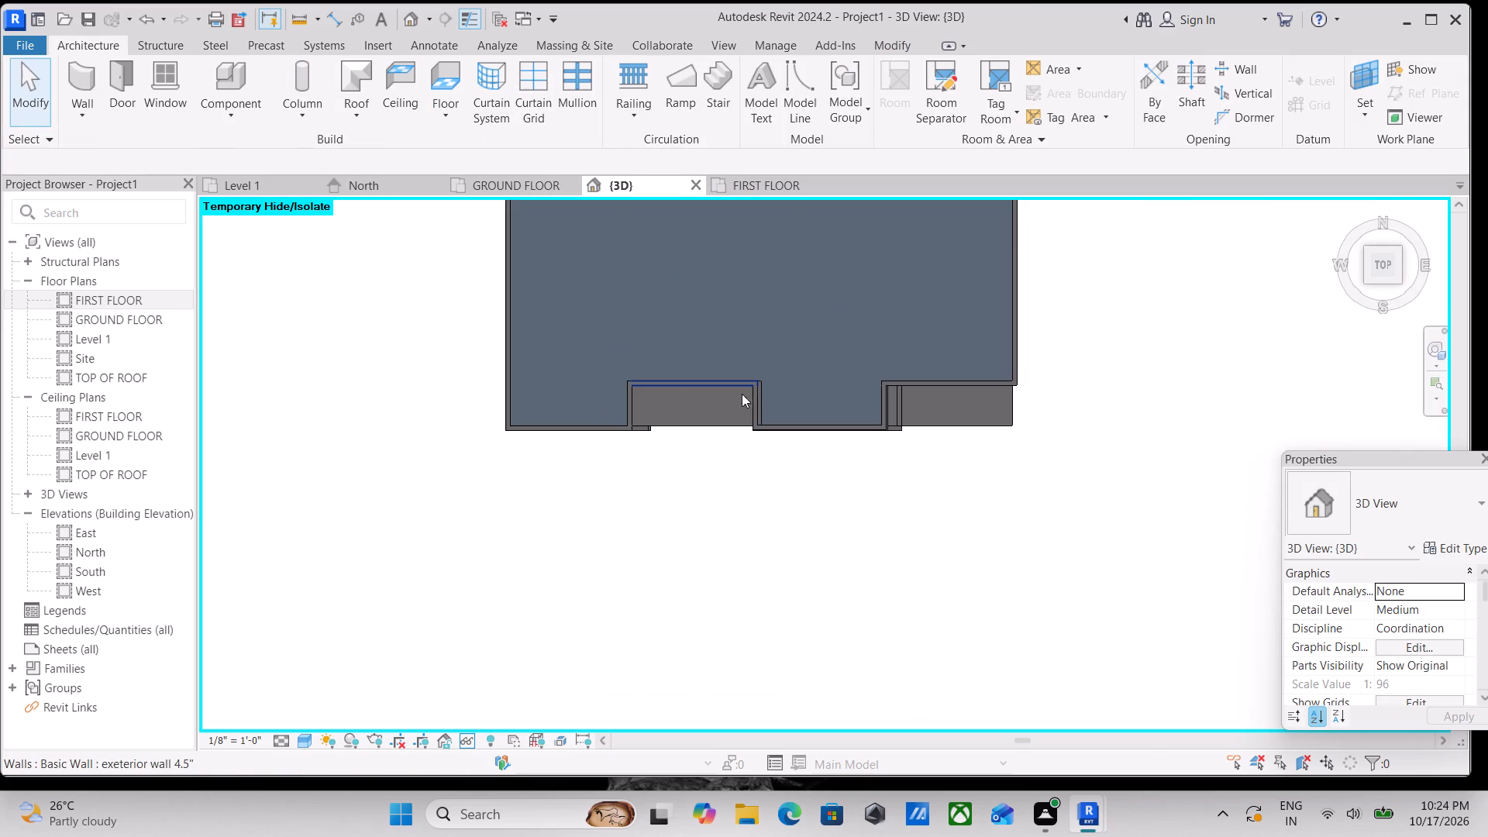
pyautogui.keyDown('shift'); pyautogui.moveTo(744, 394); pyautogui.dragTo(821, 93, button='middle'); pyautogui.keyUp('shift')
pyautogui.keyDown('shift'); pyautogui.moveTo(844, 339); pyautogui.dragTo(835, 167, button='middle'); pyautogui.keyUp('shift')
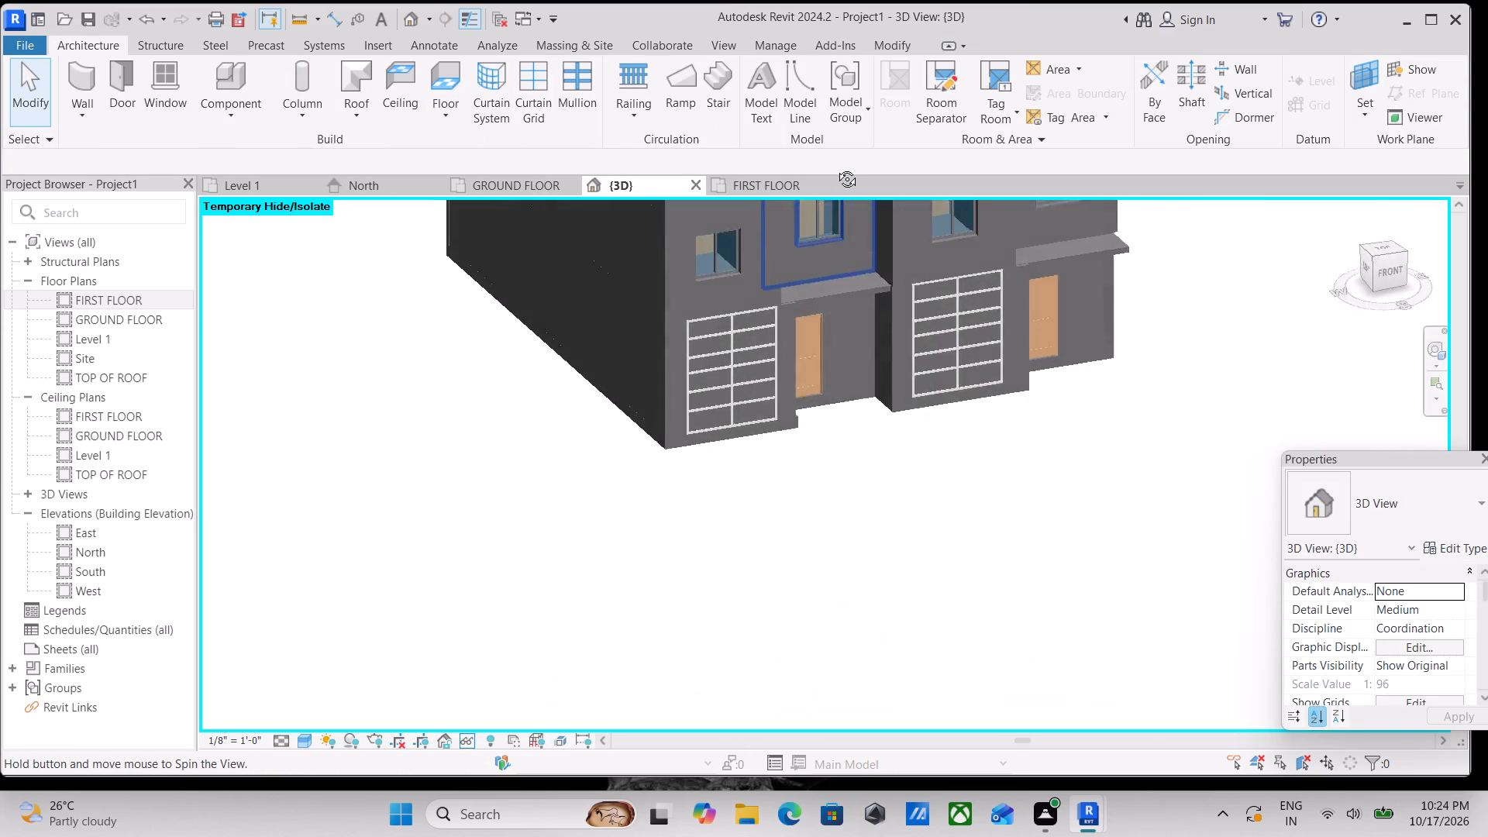
pyautogui.keyDown('shift'); pyautogui.moveTo(835, 167); pyautogui.dragTo(621, 320, button='middle'); pyautogui.keyUp('shift')
pyautogui.moveTo(716, 356); pyautogui.dragTo(666, 603, button='middle')
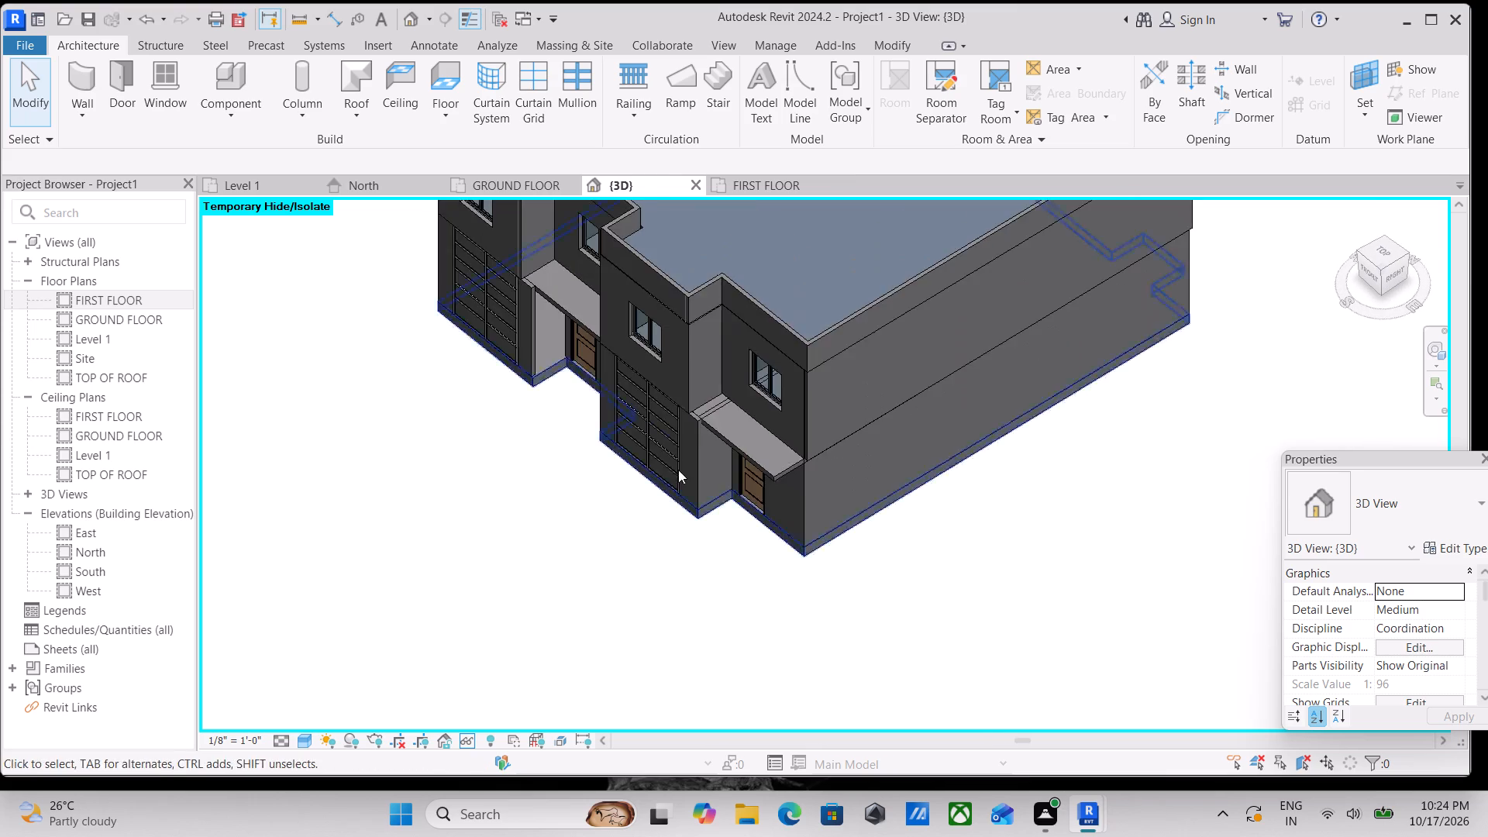
pyautogui.scroll(-2, 679, 444)
pyautogui.moveTo(686, 449); pyautogui.dragTo(723, 565, button='middle')
pyautogui.keyDown('shift'); pyautogui.moveTo(727, 546); pyautogui.dragTo(946, 340, button='middle'); pyautogui.keyUp('shift')
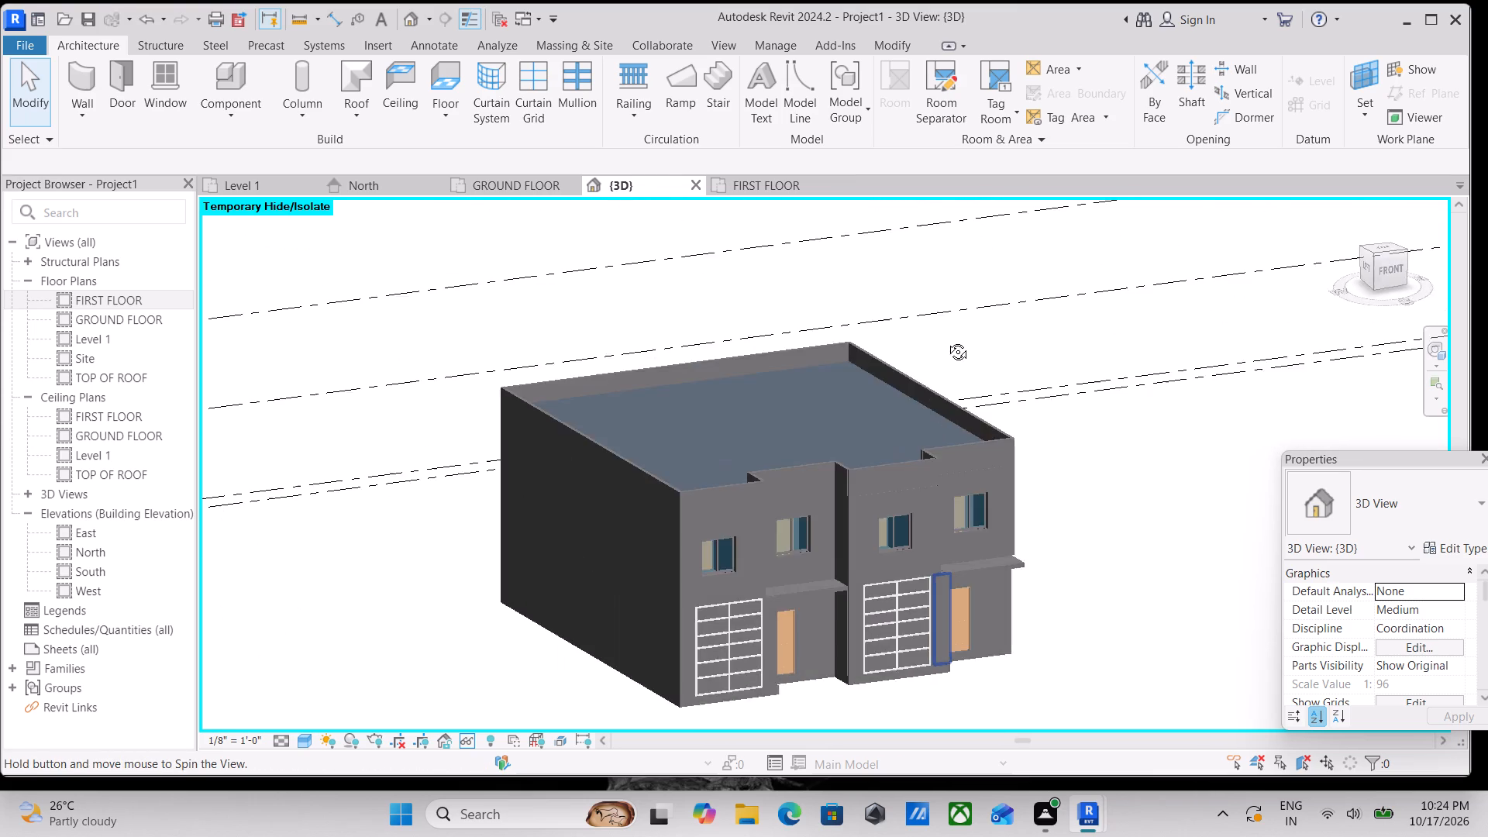
pyautogui.keyDown('shift'); pyautogui.moveTo(946, 340); pyautogui.dragTo(706, 288, button='middle'); pyautogui.keyUp('shift')
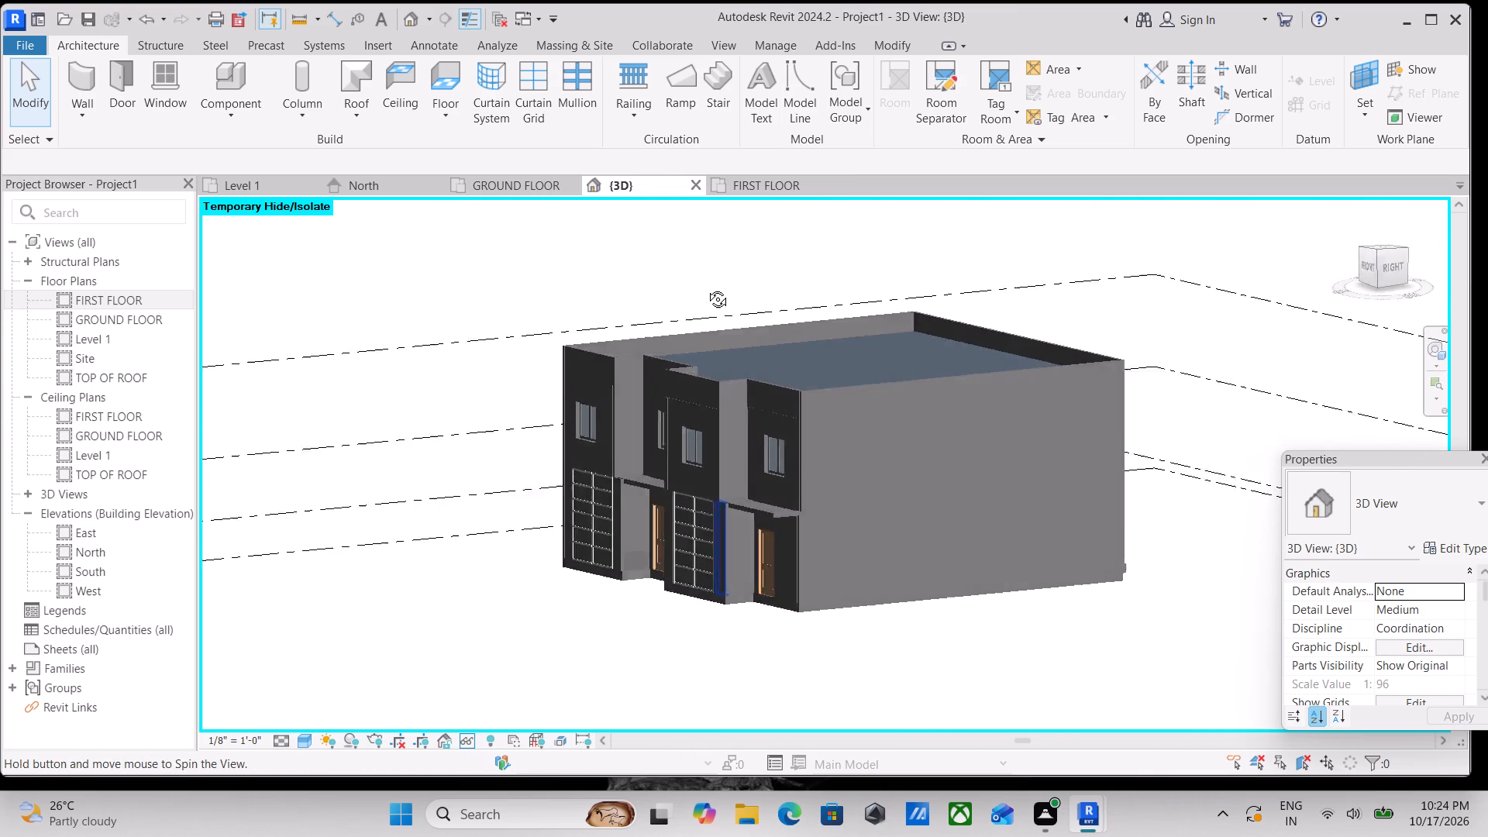
pyautogui.keyDown('shift'); pyautogui.moveTo(706, 288); pyautogui.dragTo(899, 270, button='middle'); pyautogui.keyUp('shift')
pyautogui.keyDown('shift'); pyautogui.moveTo(784, 428); pyautogui.dragTo(766, 436, button='middle'); pyautogui.keyUp('shift')
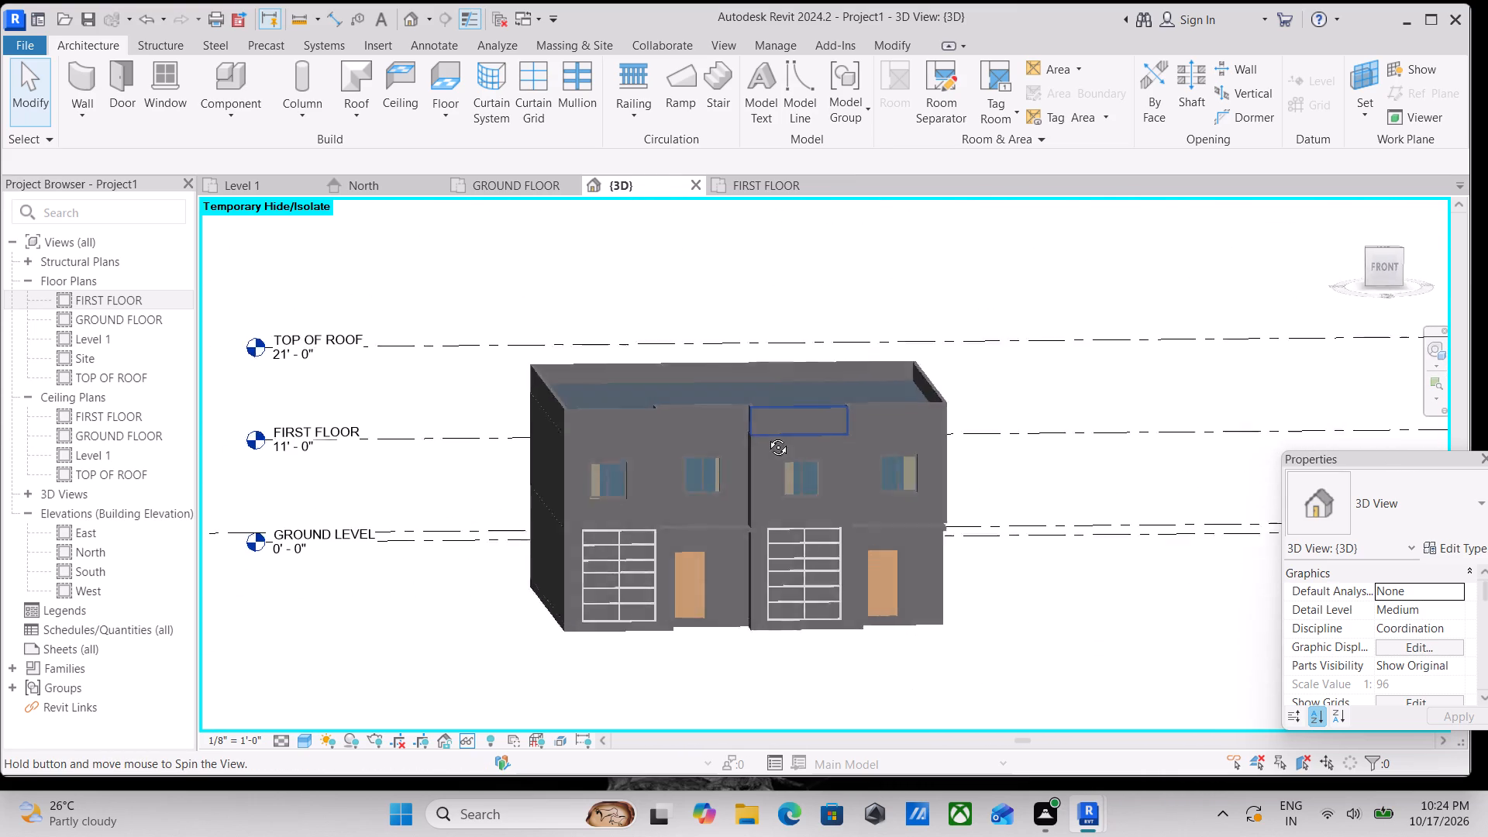
pyautogui.keyDown('shift'); pyautogui.moveTo(766, 436); pyautogui.dragTo(766, 436, button='middle'); pyautogui.keyUp('shift')
pyautogui.scroll(3, 783, 527)
pyautogui.scroll(3, 499, 573)
pyautogui.scroll(-3, 511, 521)
pyautogui.moveTo(514, 461); pyautogui.dragTo(515, 363, button='middle')
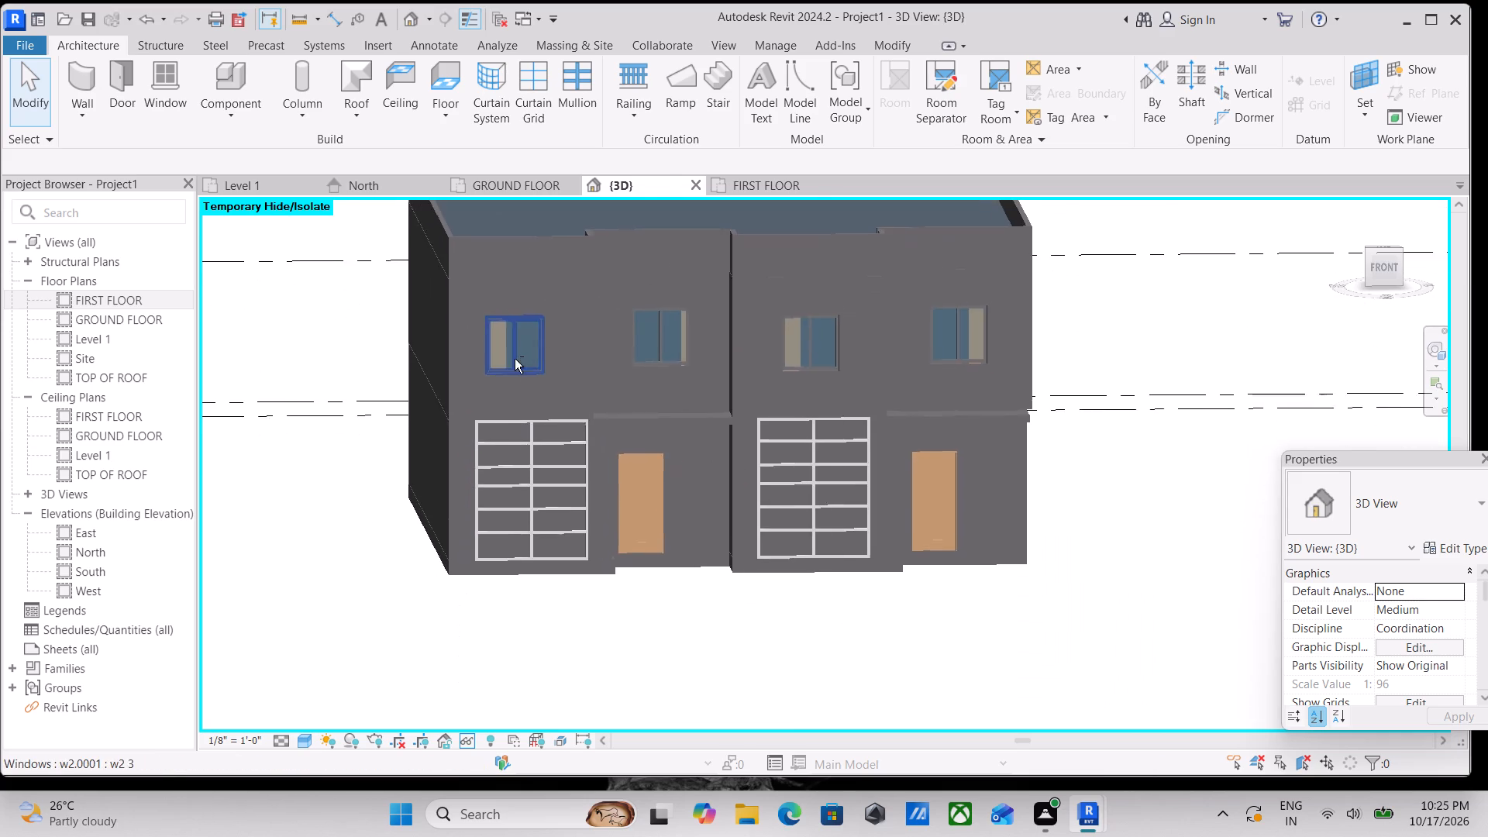
pyautogui.keyDown('shift'); pyautogui.moveTo(628, 446); pyautogui.dragTo(656, 577, button='middle'); pyautogui.keyUp('shift')
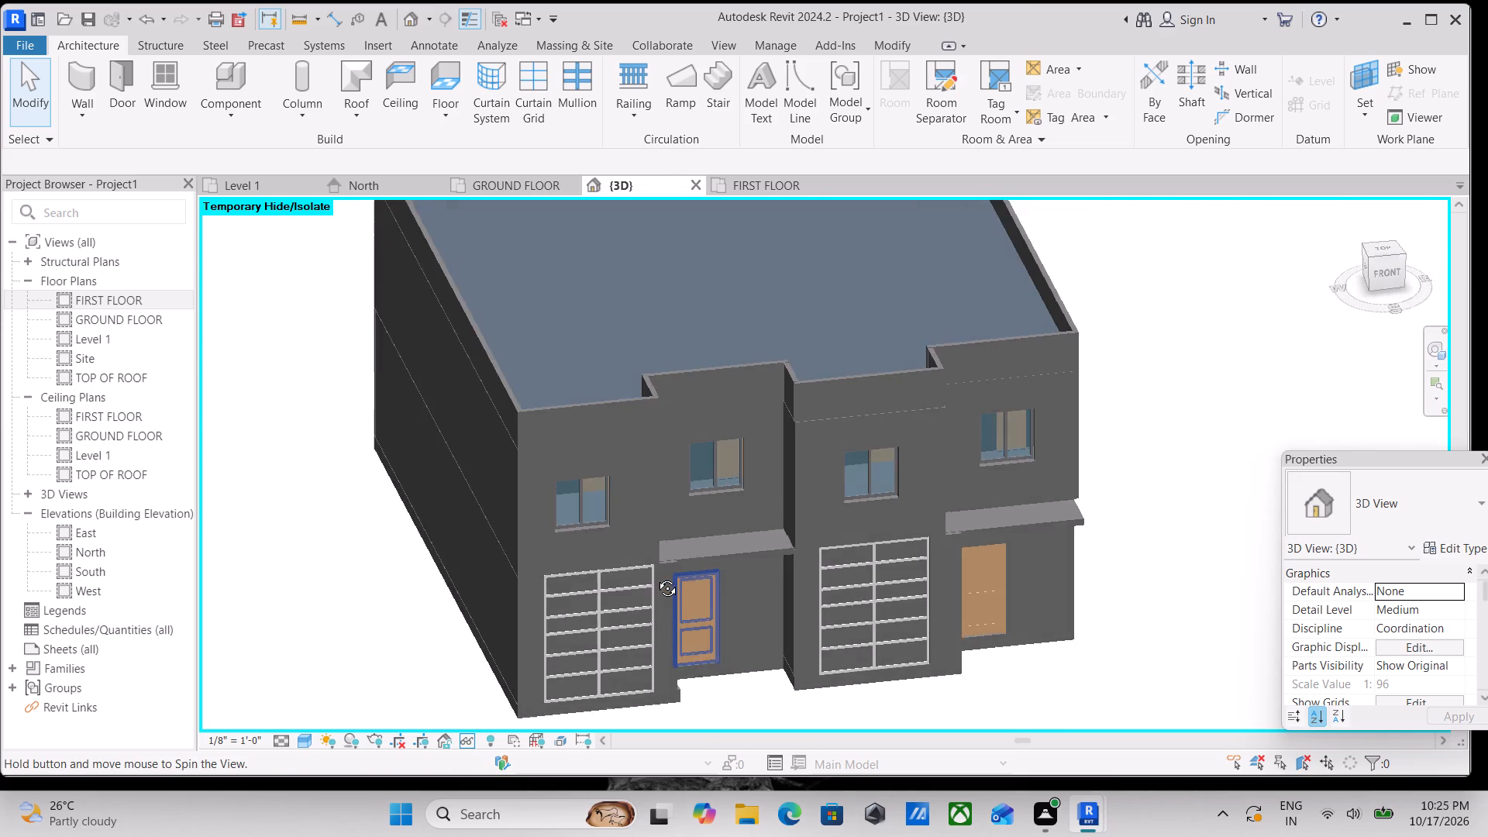
pyautogui.keyDown('shift'); pyautogui.moveTo(656, 577); pyautogui.dragTo(623, 581, button='middle'); pyautogui.keyUp('shift')
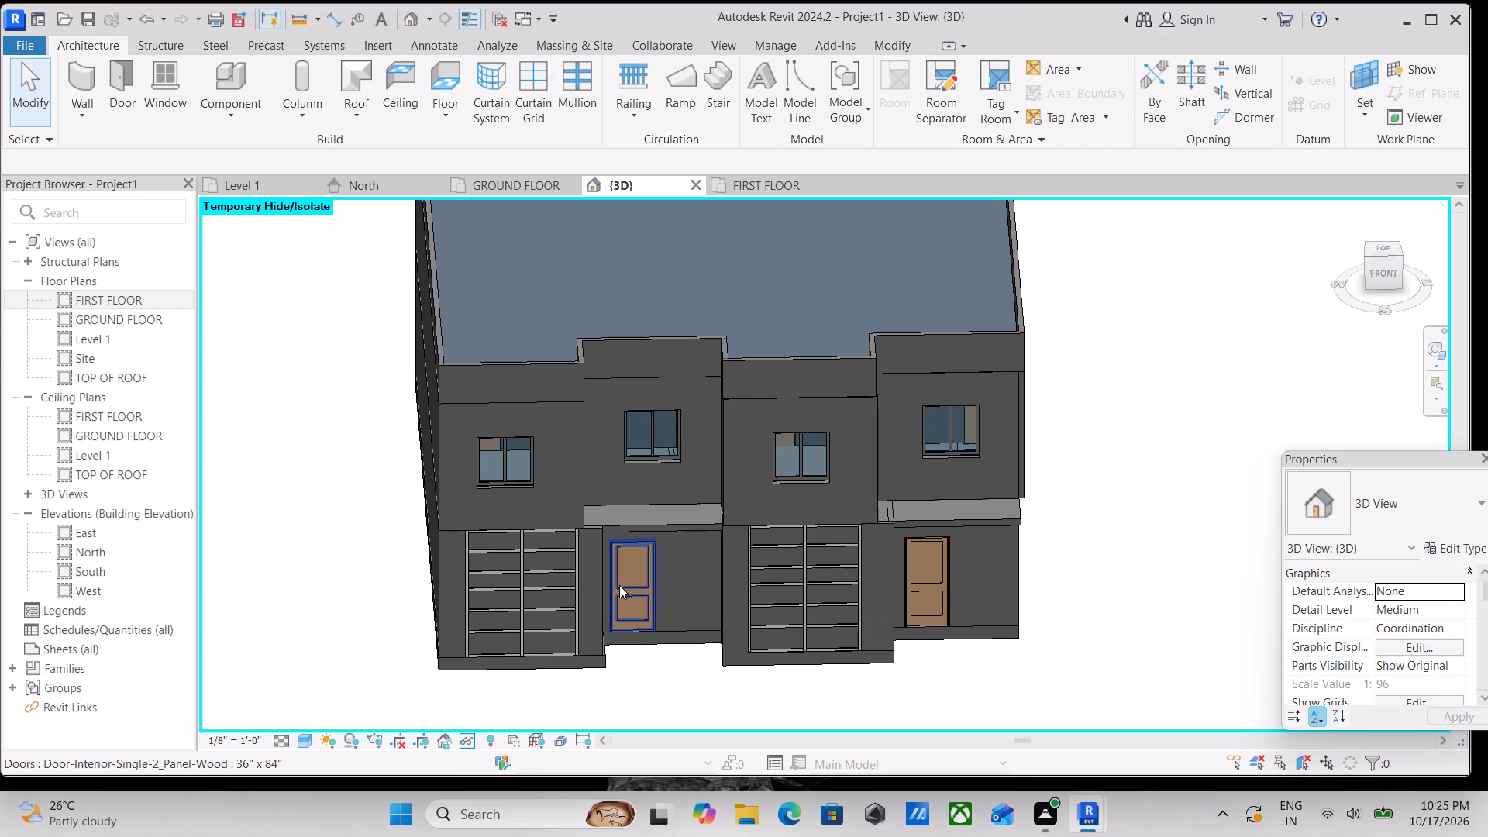
# Inspect the roof edge walls in 3D from above, along the west side and at the rear, and recheck the front.
pyautogui.scroll(-3, 649, 537)
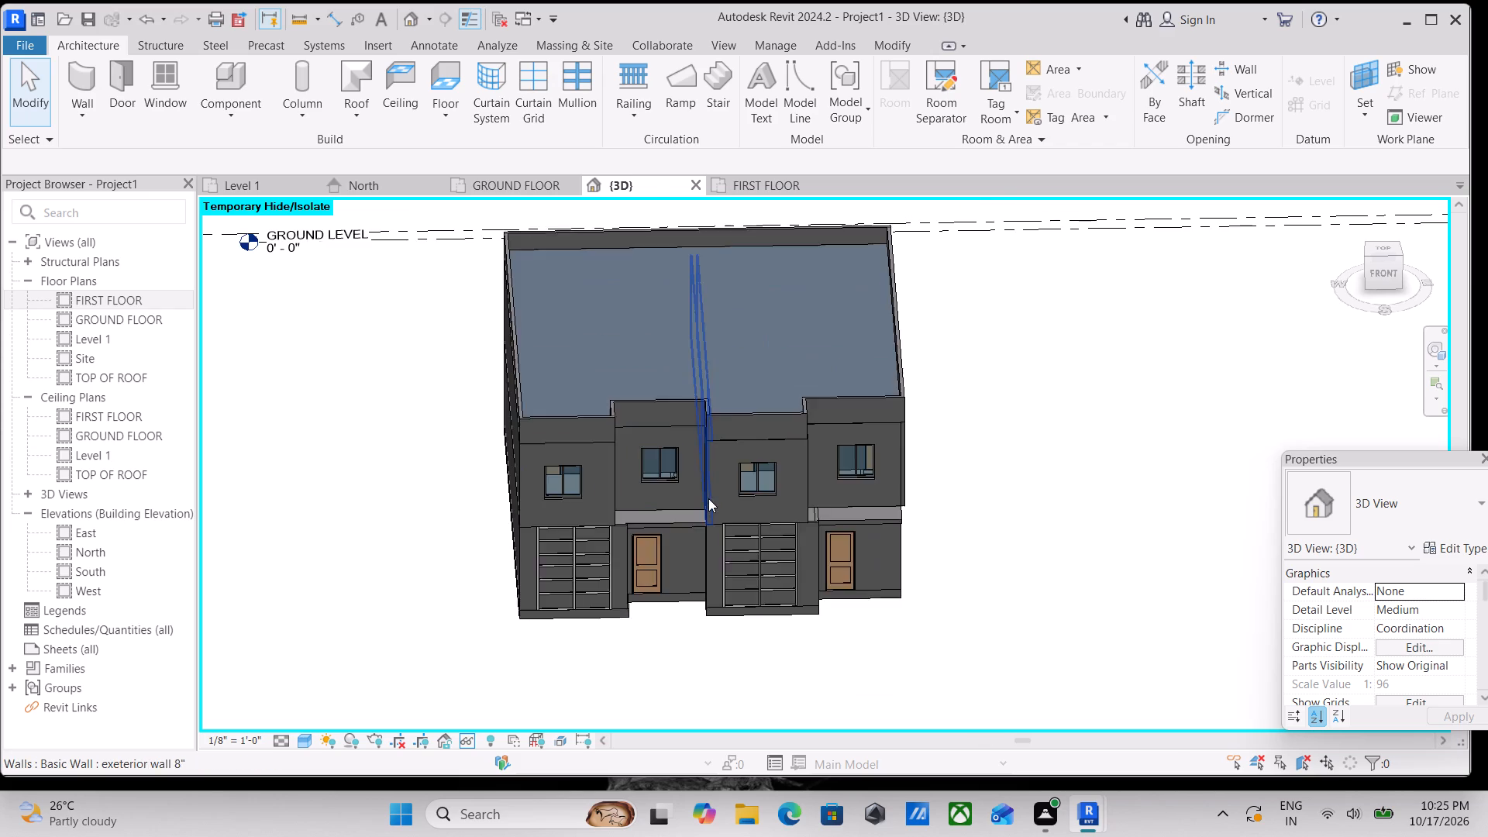
pyautogui.scroll(3, 708, 498)
pyautogui.keyDown('shift'); pyautogui.moveTo(759, 484); pyautogui.dragTo(627, 467, button='middle'); pyautogui.keyUp('shift')
pyautogui.keyDown('shift'); pyautogui.moveTo(626, 459); pyautogui.dragTo(943, 450, button='middle'); pyautogui.keyUp('shift')
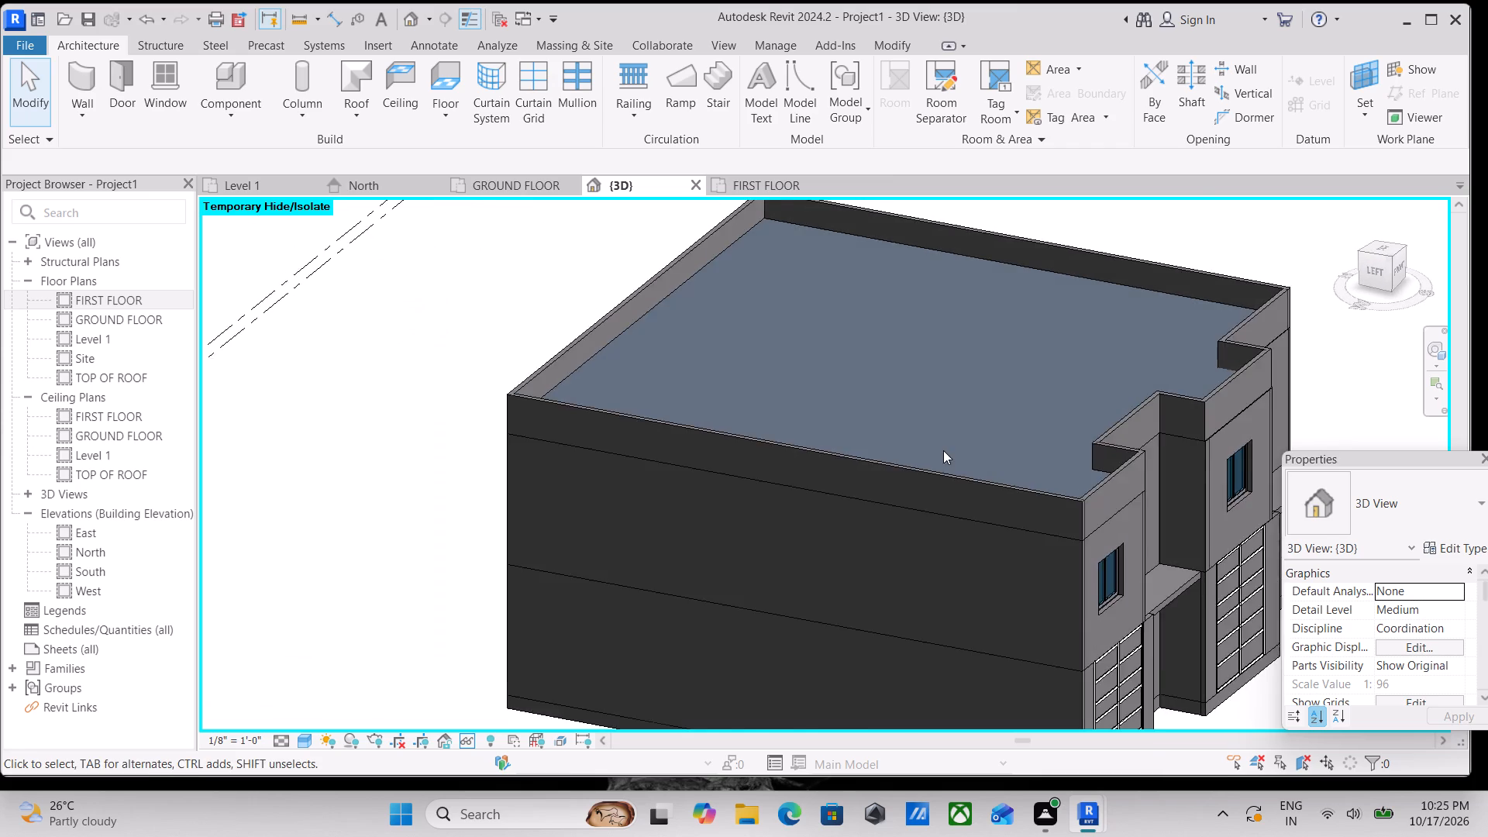
pyautogui.scroll(-1, 944, 449)
pyautogui.keyDown('shift'); pyautogui.scroll(-1, 861, 447); pyautogui.keyUp('shift')
pyautogui.keyDown('shift'); pyautogui.moveTo(861, 447); pyautogui.dragTo(935, 542, button='middle'); pyautogui.keyUp('shift')
pyautogui.scroll(3, 852, 461)
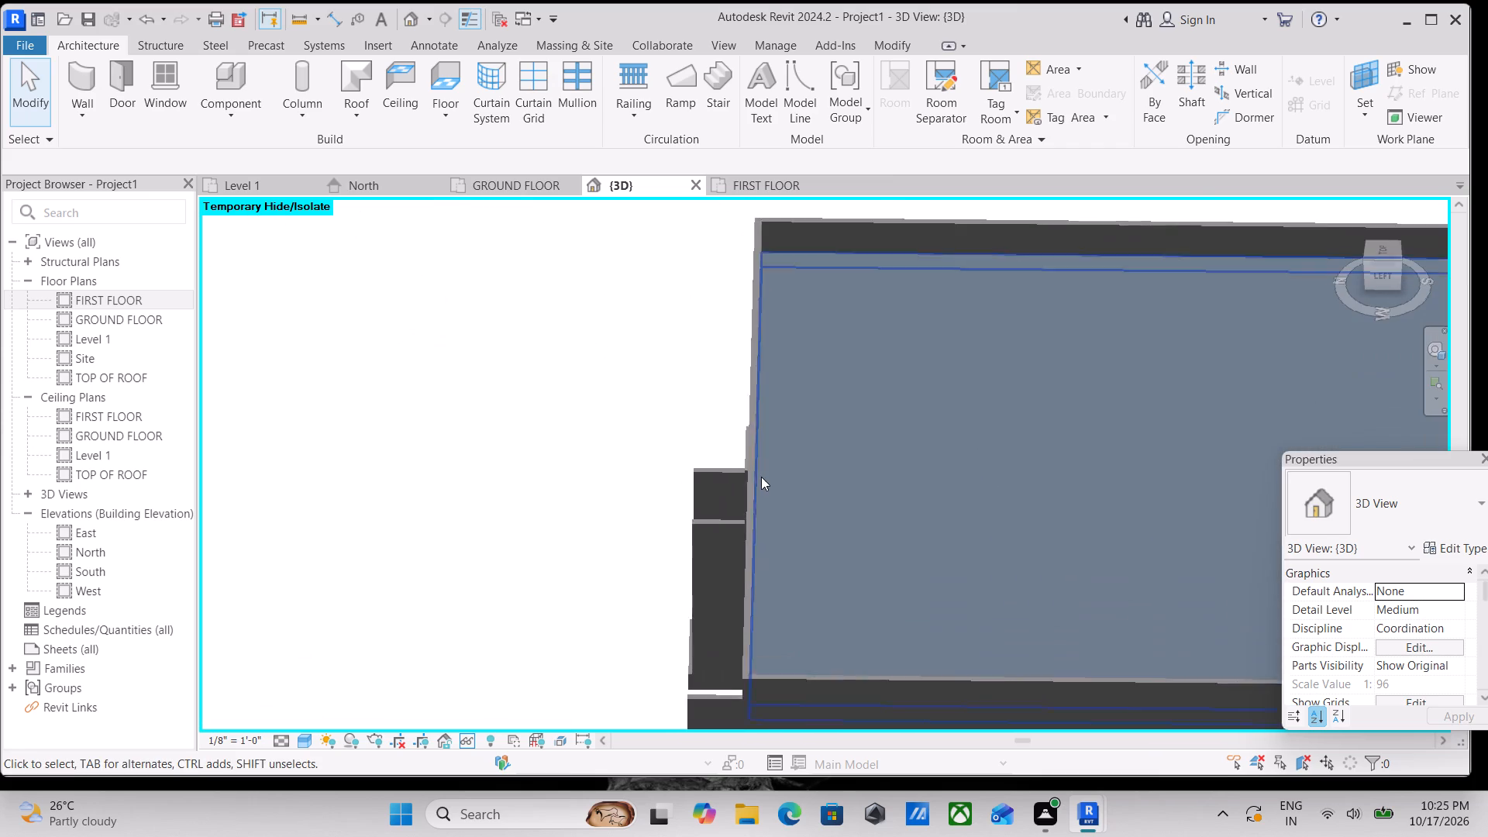
pyautogui.scroll(2, 761, 477)
pyautogui.keyDown('shift'); pyautogui.moveTo(761, 476); pyautogui.dragTo(788, 446, button='middle'); pyautogui.keyUp('shift')
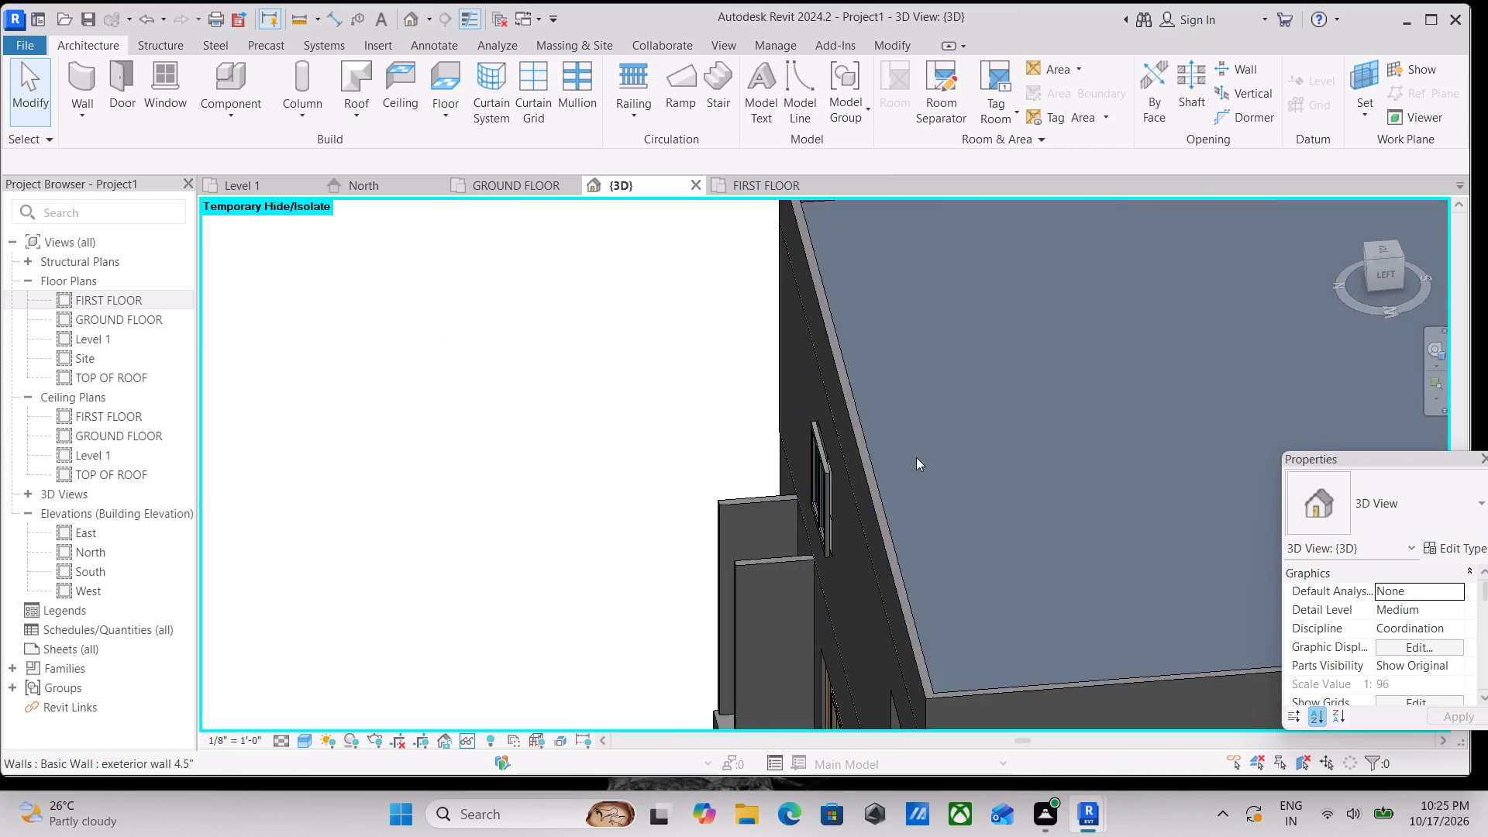
pyautogui.scroll(-2, 916, 457)
pyautogui.keyDown('shift'); pyautogui.moveTo(916, 457); pyautogui.dragTo(691, 415, button='middle'); pyautogui.keyUp('shift')
pyautogui.moveTo(903, 503); pyautogui.dragTo(784, 449, button='middle')
pyautogui.scroll(-2, 971, 471)
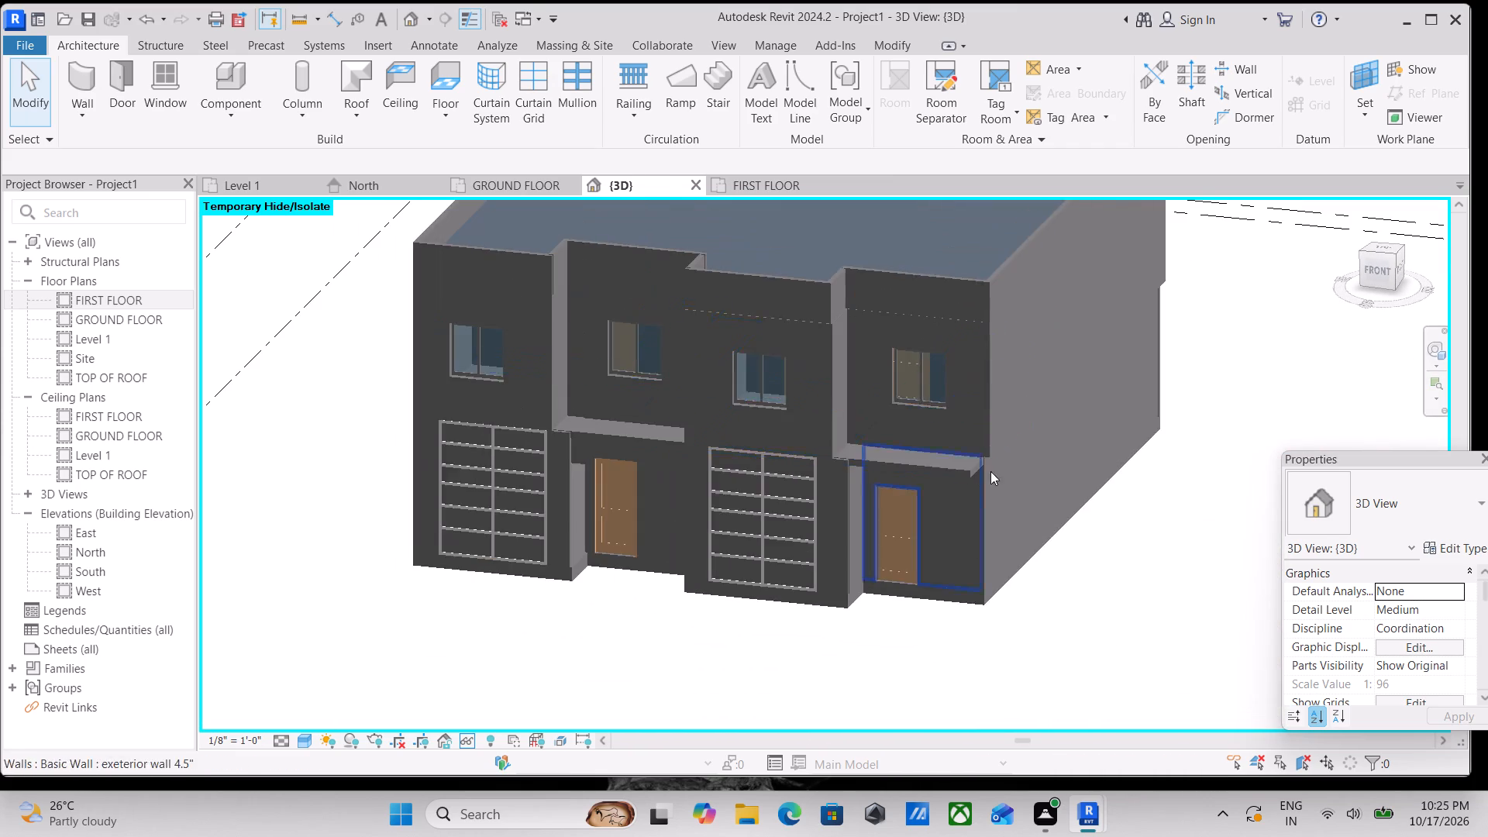
pyautogui.keyDown('shift'); pyautogui.moveTo(1017, 417); pyautogui.dragTo(1090, 309, button='middle'); pyautogui.keyUp('shift')
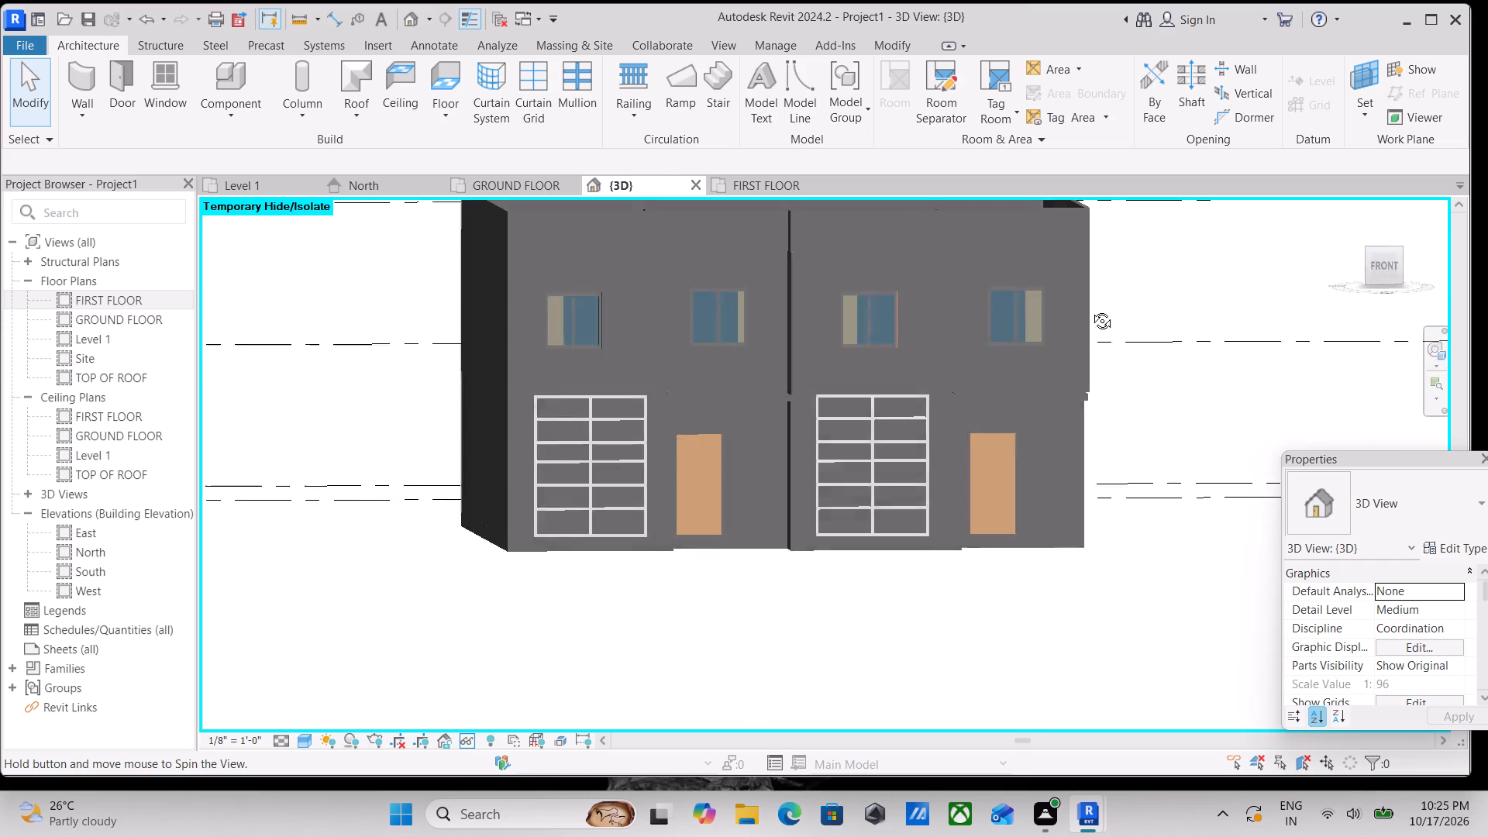
pyautogui.keyDown('shift'); pyautogui.moveTo(1090, 309); pyautogui.dragTo(1131, 366, button='middle'); pyautogui.keyUp('shift')
pyautogui.keyDown('shift'); pyautogui.moveTo(886, 477); pyautogui.dragTo(925, 539, button='middle'); pyautogui.keyUp('shift')
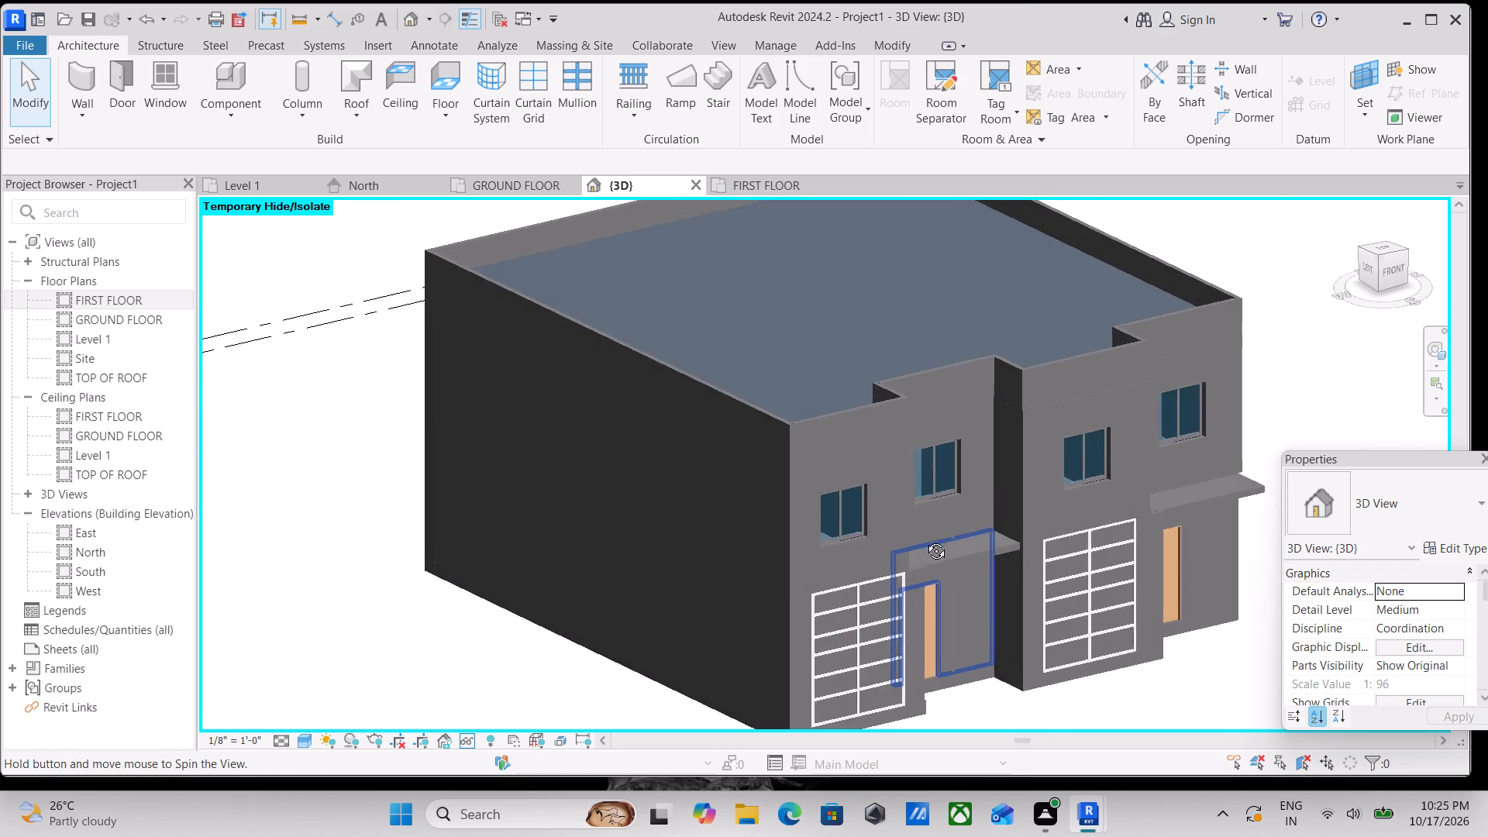
pyautogui.keyDown('shift'); pyautogui.moveTo(925, 539); pyautogui.dragTo(889, 549, button='middle'); pyautogui.keyUp('shift')
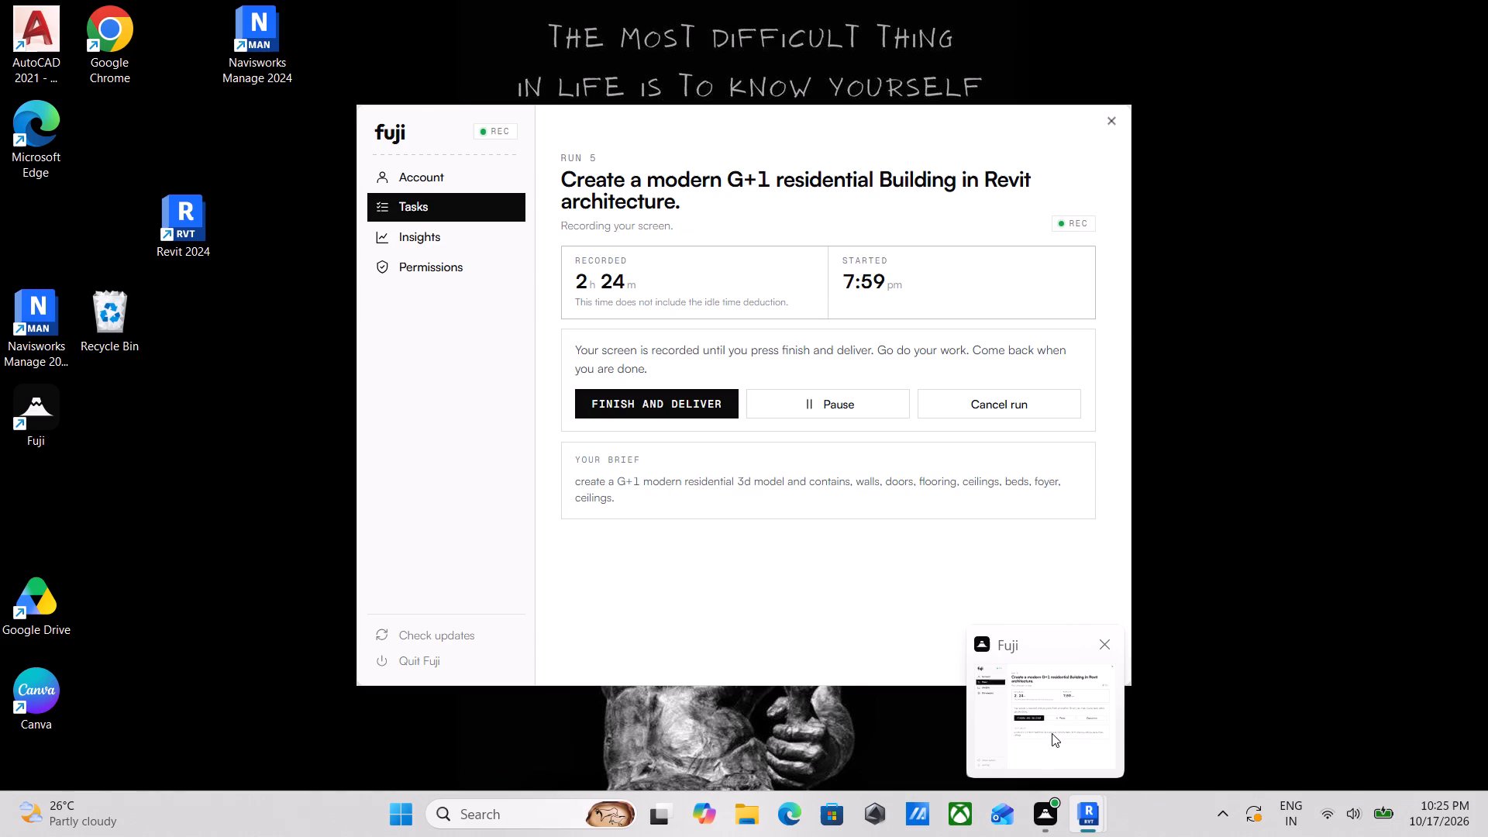
# Examine the front facade's windows, garage doors and roof edge walls close up and from both front corners.
pyautogui.scroll(6, 864, 424)
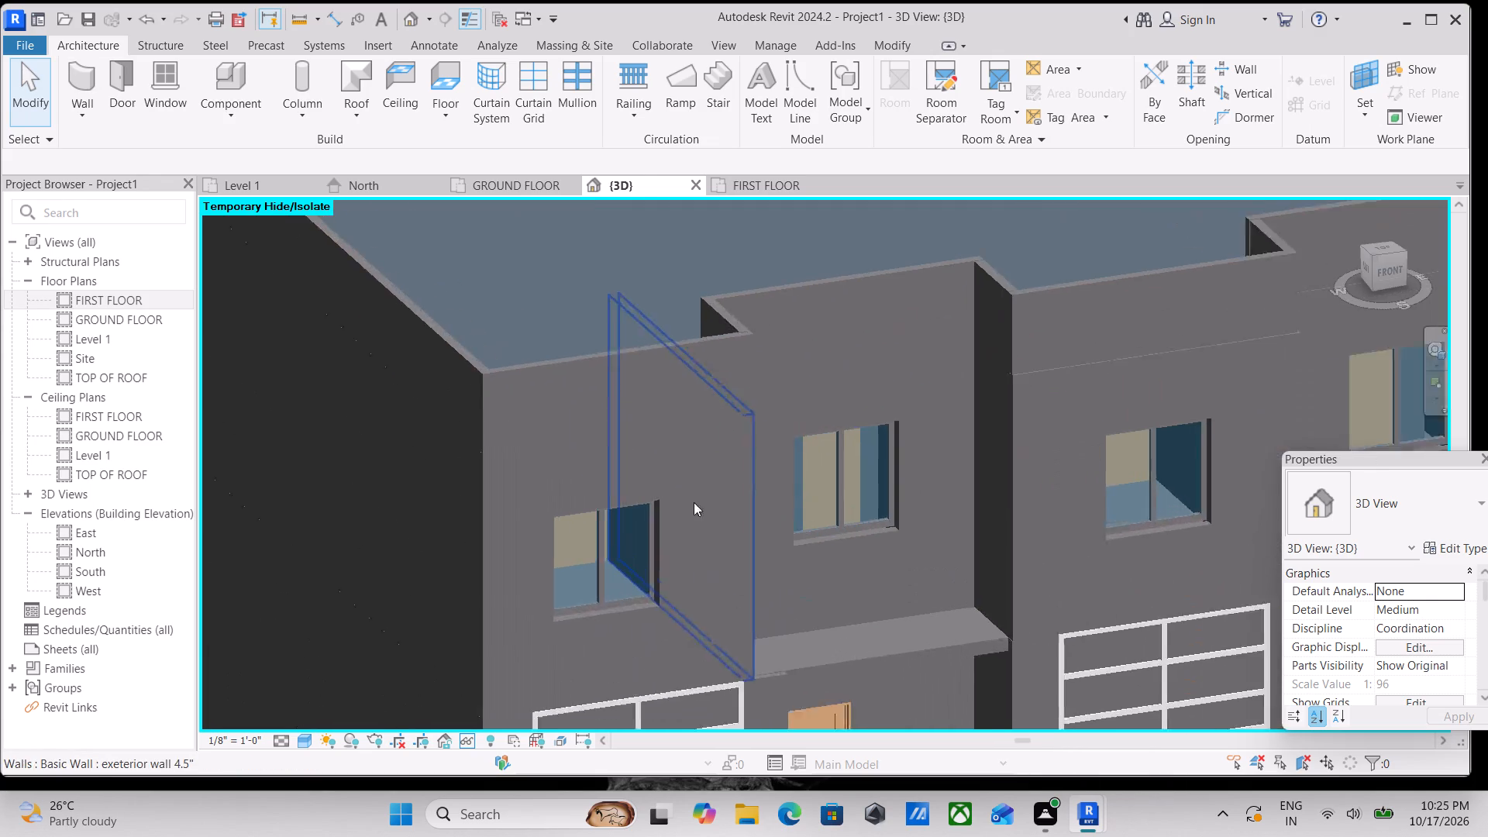
pyautogui.scroll(4, 453, 514)
pyautogui.scroll(-9, 715, 448)
pyautogui.scroll(-3, 801, 493)
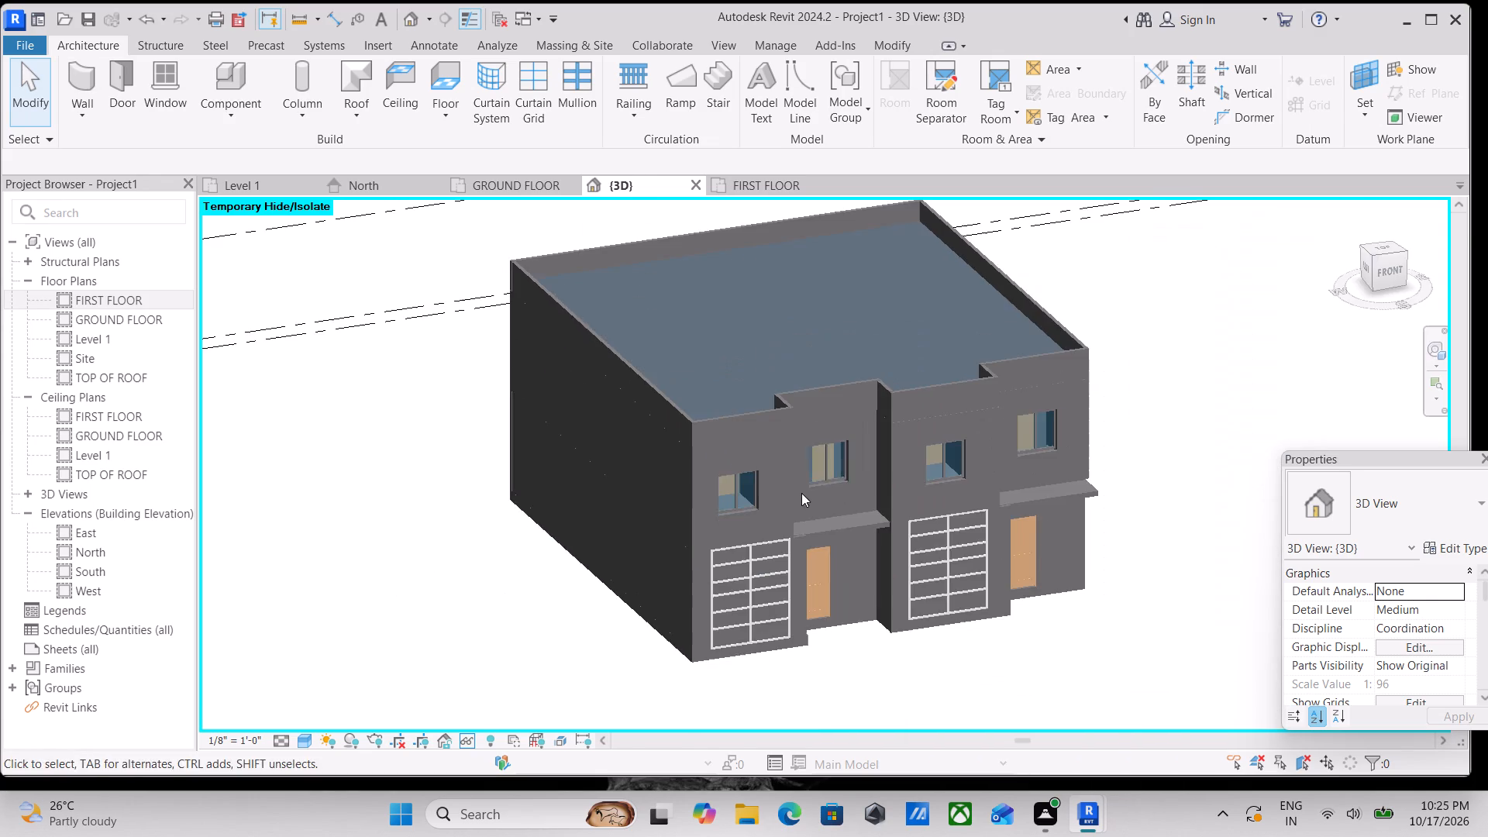
pyautogui.keyDown('shift'); pyautogui.moveTo(808, 499); pyautogui.dragTo(684, 384, button='middle'); pyautogui.keyUp('shift')
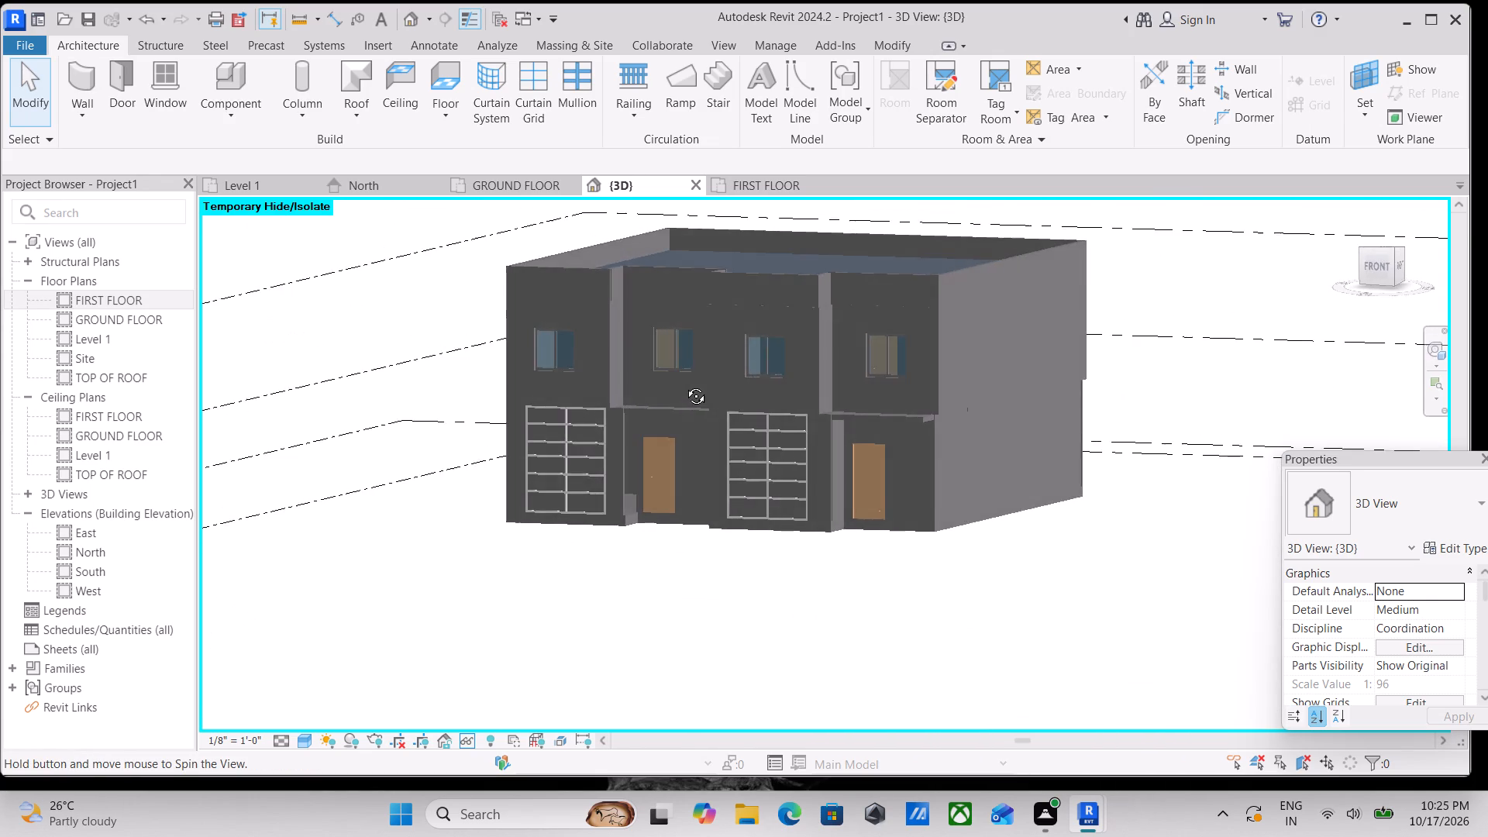
pyautogui.keyDown('shift'); pyautogui.moveTo(684, 384); pyautogui.dragTo(804, 487, button='middle'); pyautogui.keyUp('shift')
pyautogui.keyDown('shift'); pyautogui.scroll(1, 804, 487); pyautogui.keyUp('shift')
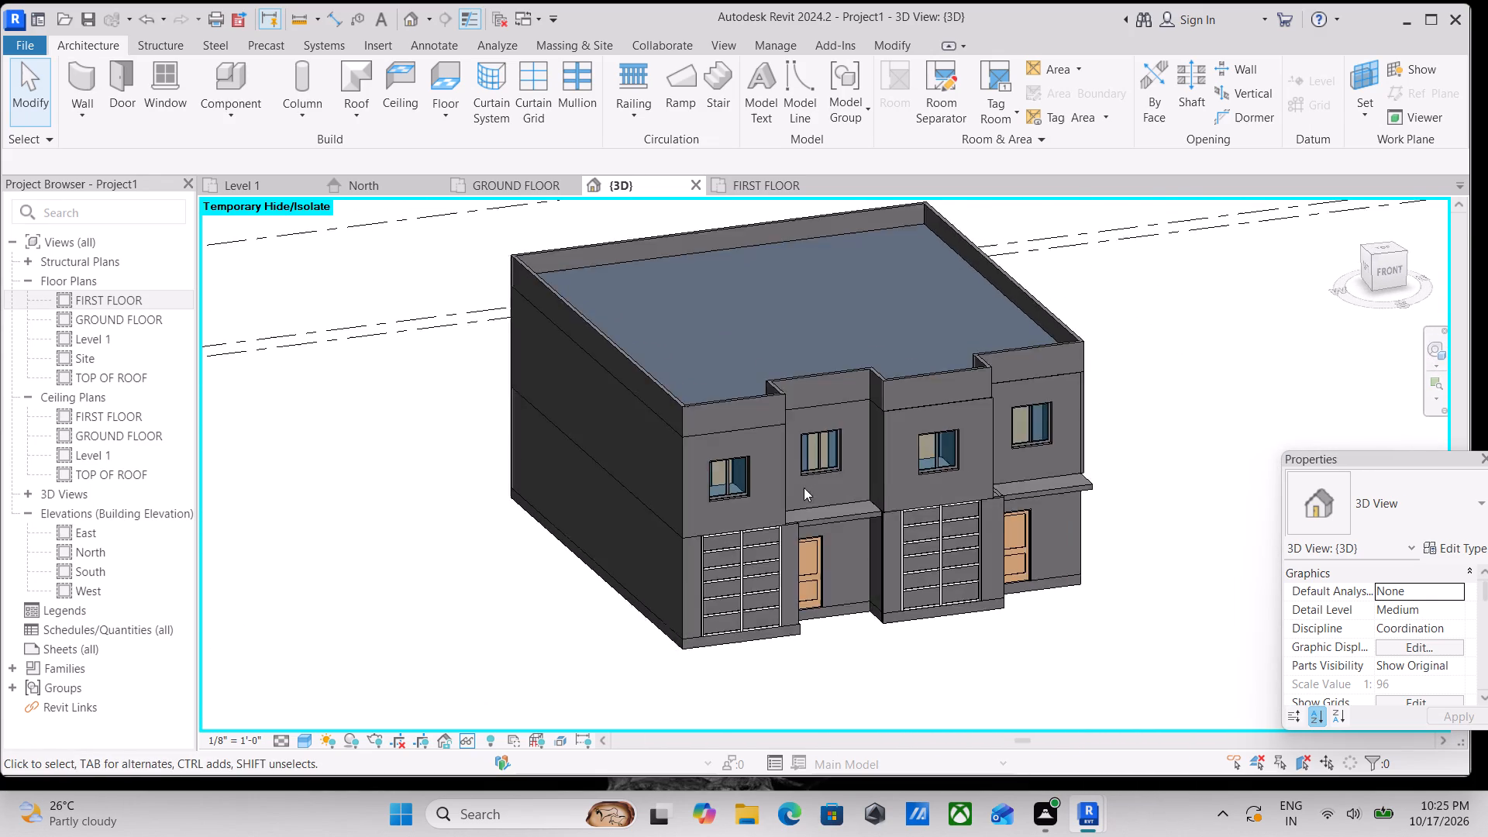
pyautogui.keyDown('shift'); pyautogui.scroll(1, 804, 487); pyautogui.keyUp('shift')
pyautogui.scroll(-2, 797, 442)
pyautogui.keyDown('shift'); pyautogui.moveTo(797, 442); pyautogui.dragTo(639, 381, button='middle'); pyautogui.keyUp('shift')
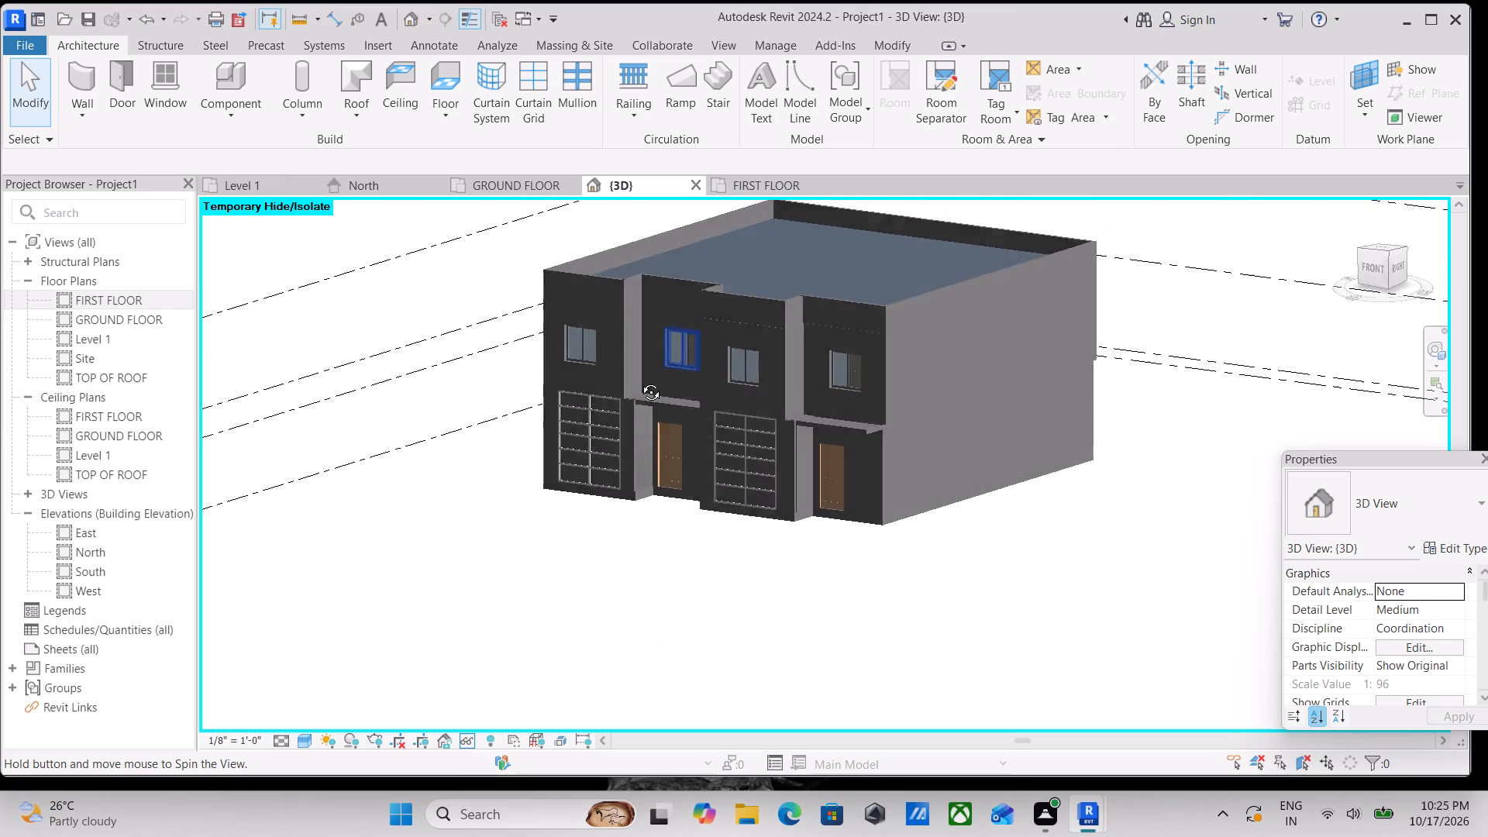
pyautogui.keyDown('shift'); pyautogui.moveTo(639, 381); pyautogui.dragTo(721, 313, button='middle'); pyautogui.keyUp('shift')
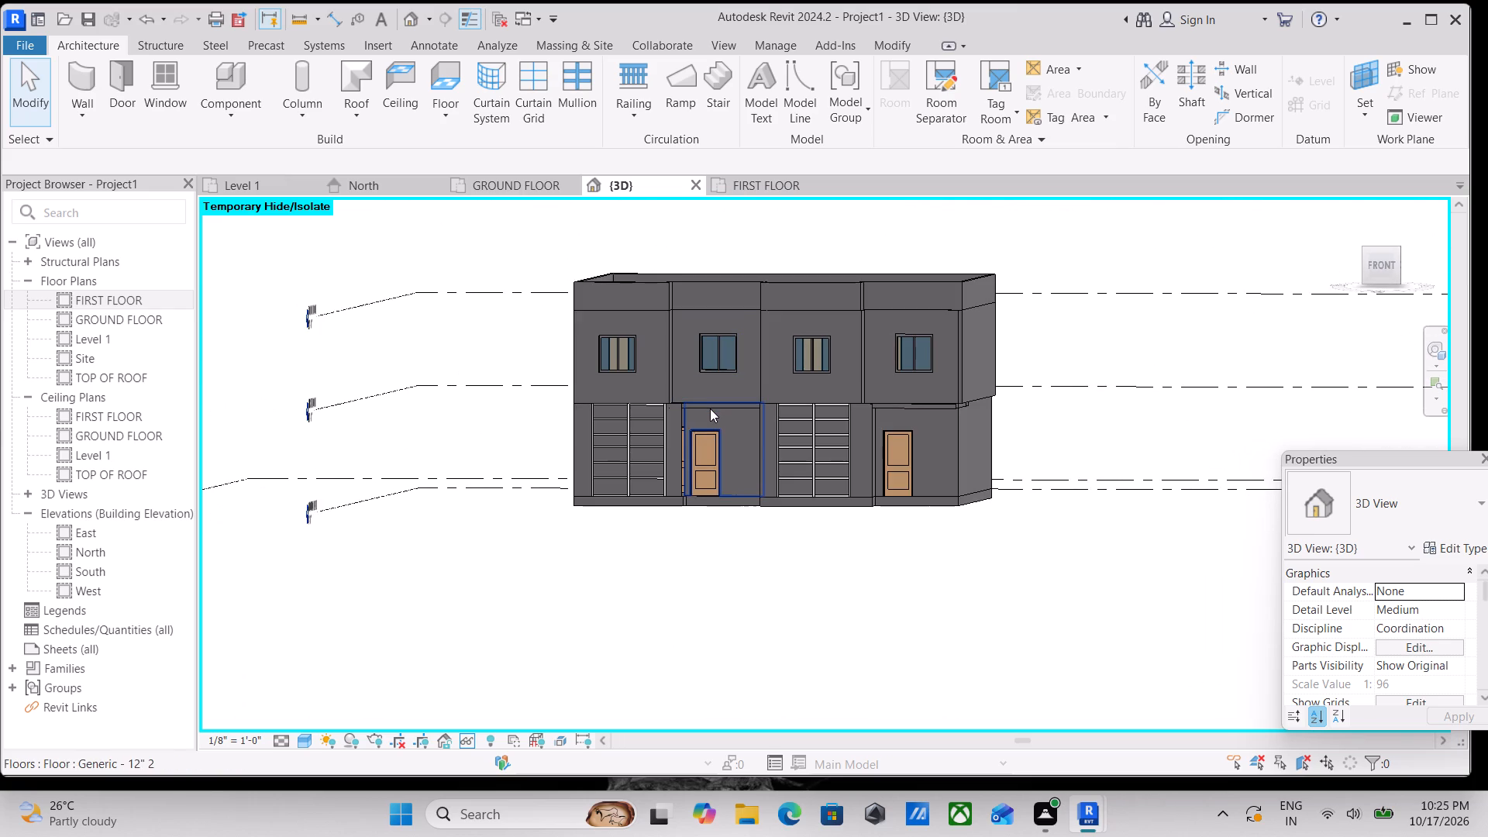
# Set the 3D view's visual style to Realistic.
pyautogui.keyDown('shift'); pyautogui.moveTo(710, 408); pyautogui.dragTo(752, 408, button='middle'); pyautogui.keyUp('shift')
pyautogui.keyDown('shift'); pyautogui.moveTo(752, 408); pyautogui.dragTo(746, 494, button='middle'); pyautogui.keyUp('shift')
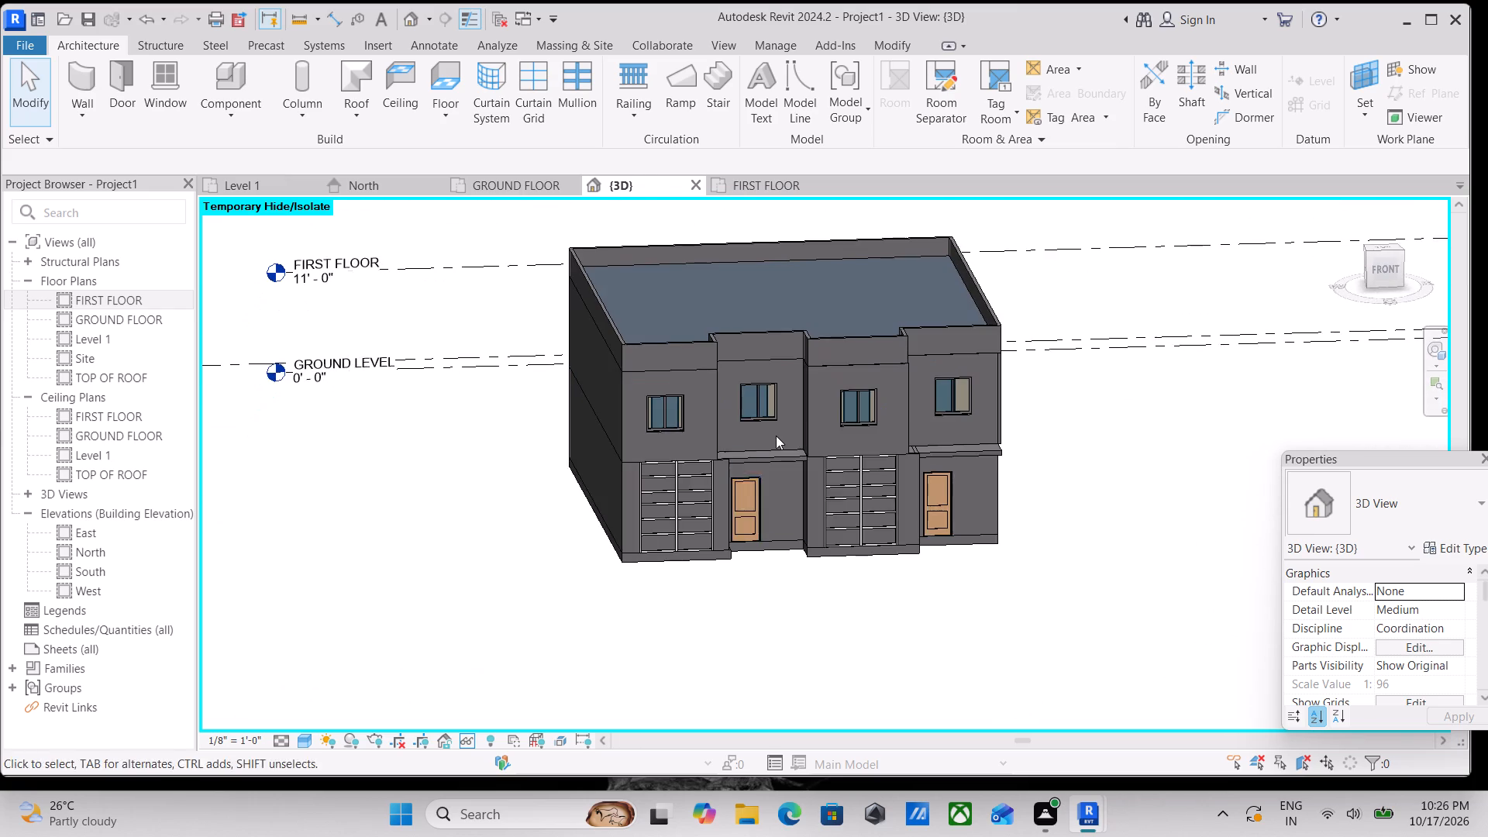
pyautogui.scroll(-1, 776, 436)
pyautogui.keyDown('shift'); pyautogui.moveTo(776, 436); pyautogui.dragTo(623, 576, button='middle'); pyautogui.keyUp('shift')
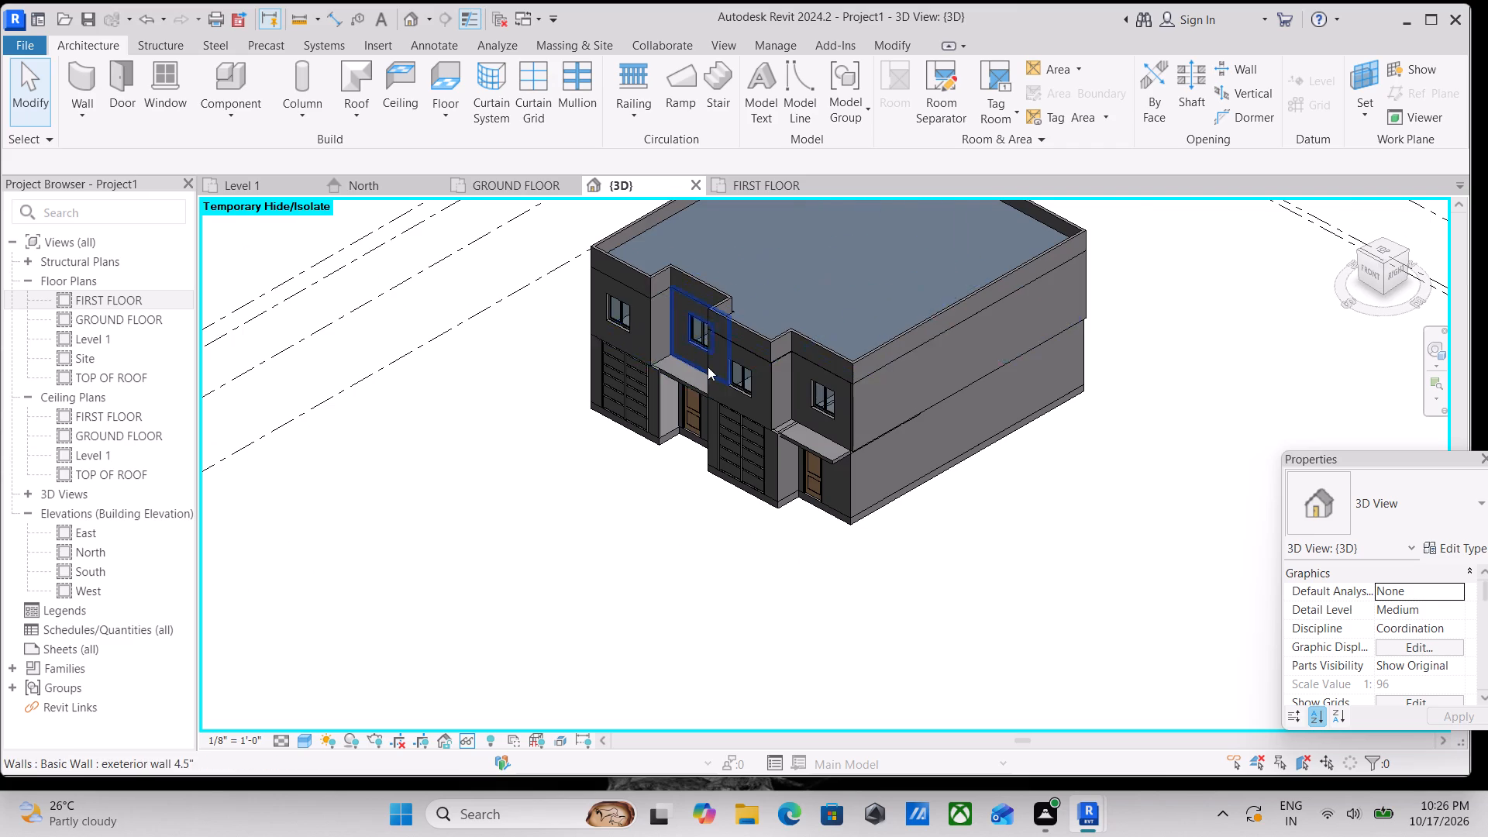
pyautogui.scroll(1, 708, 365)
pyautogui.click(308, 738)
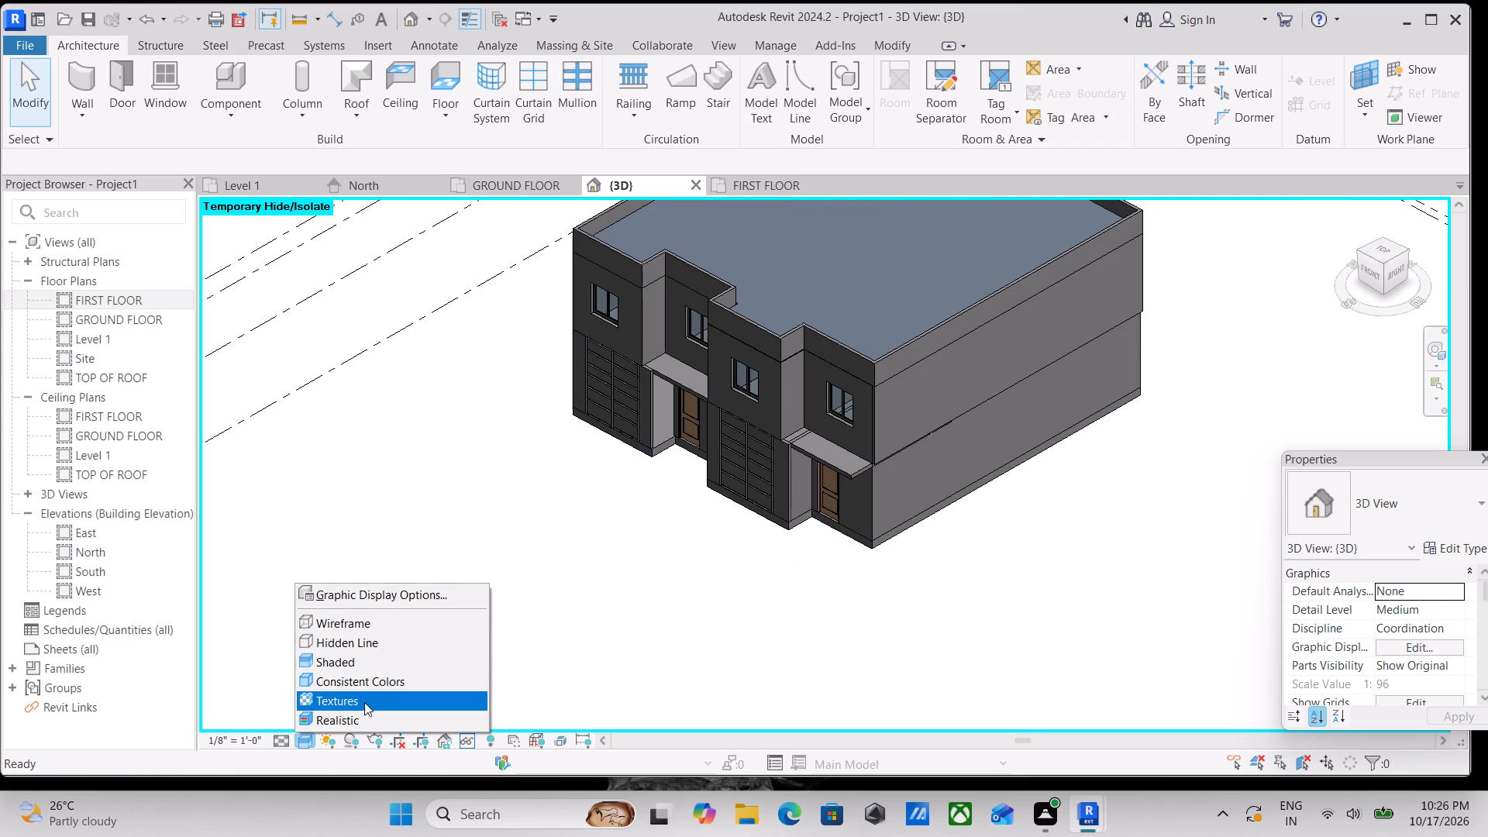
pyautogui.click(348, 722)
# Examine the realistic exterior in 3D from the front corner, the front and above the roof edge walls.
pyautogui.scroll(1, 691, 380)
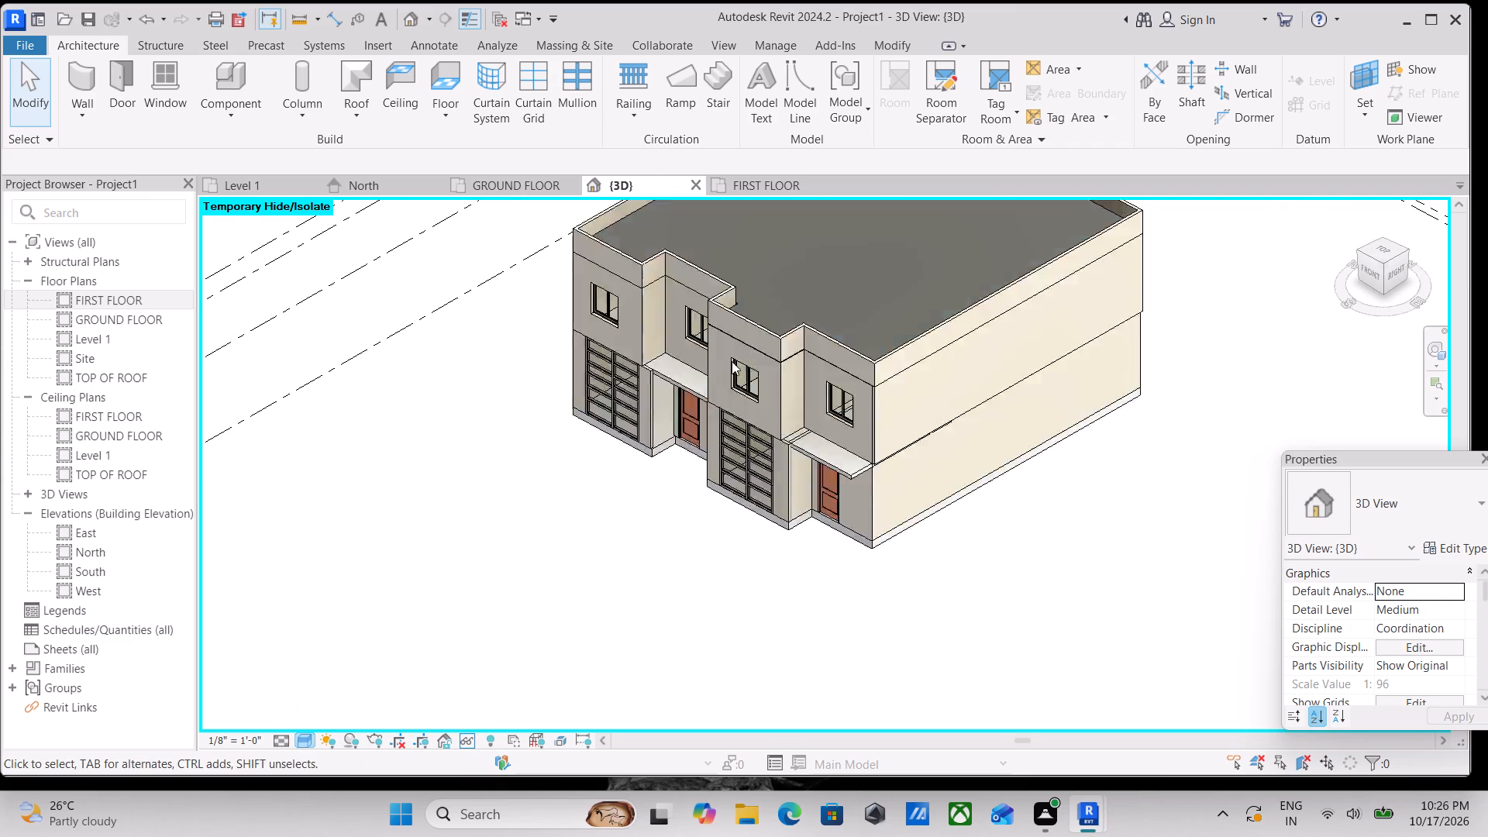
pyautogui.scroll(5, 732, 361)
pyautogui.scroll(-7, 666, 496)
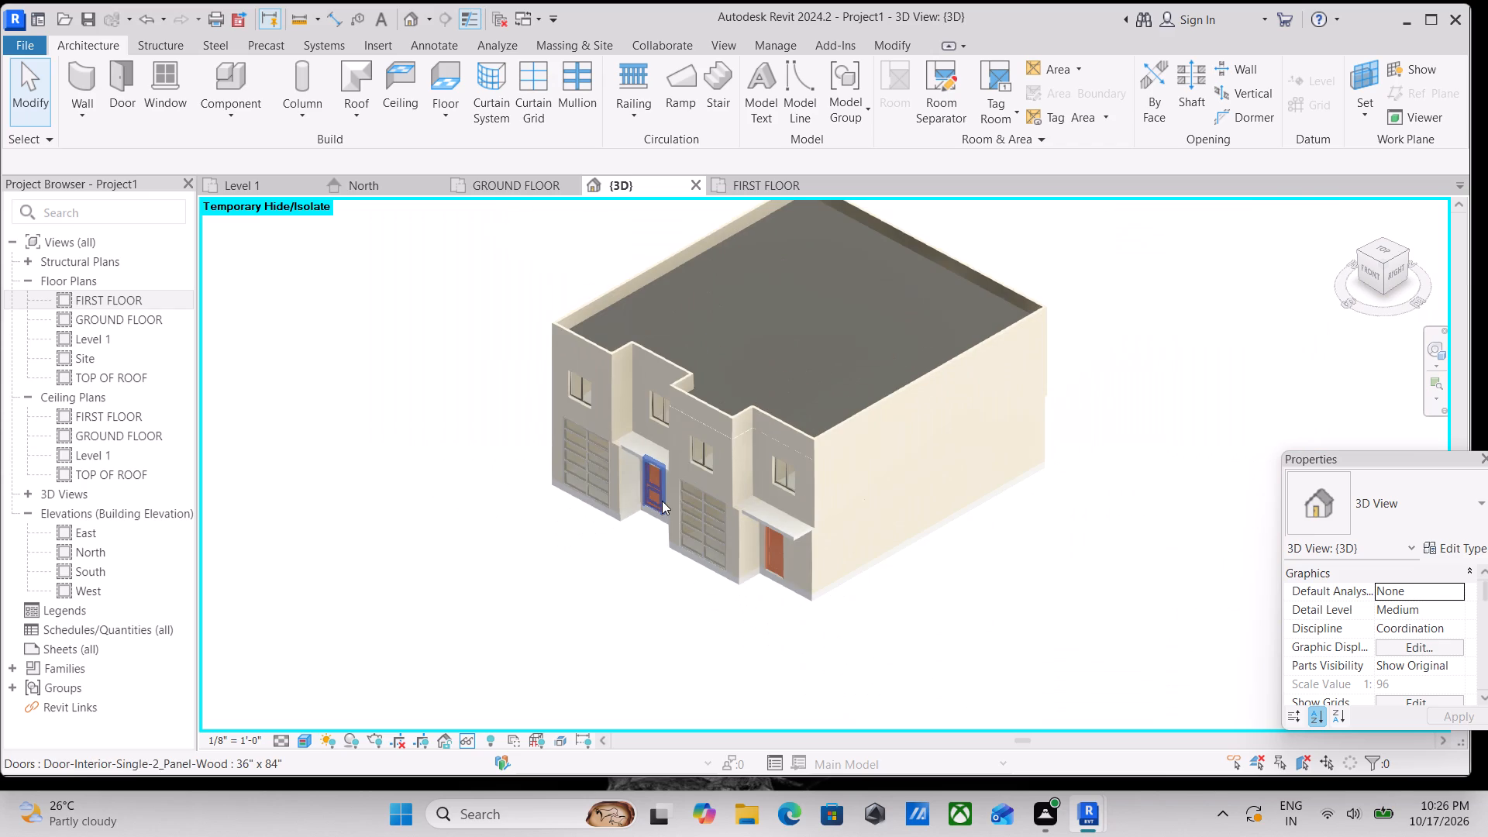
pyautogui.scroll(-2, 664, 468)
pyautogui.keyDown('shift'); pyautogui.moveTo(658, 487); pyautogui.dragTo(793, 412, button='middle'); pyautogui.keyUp('shift')
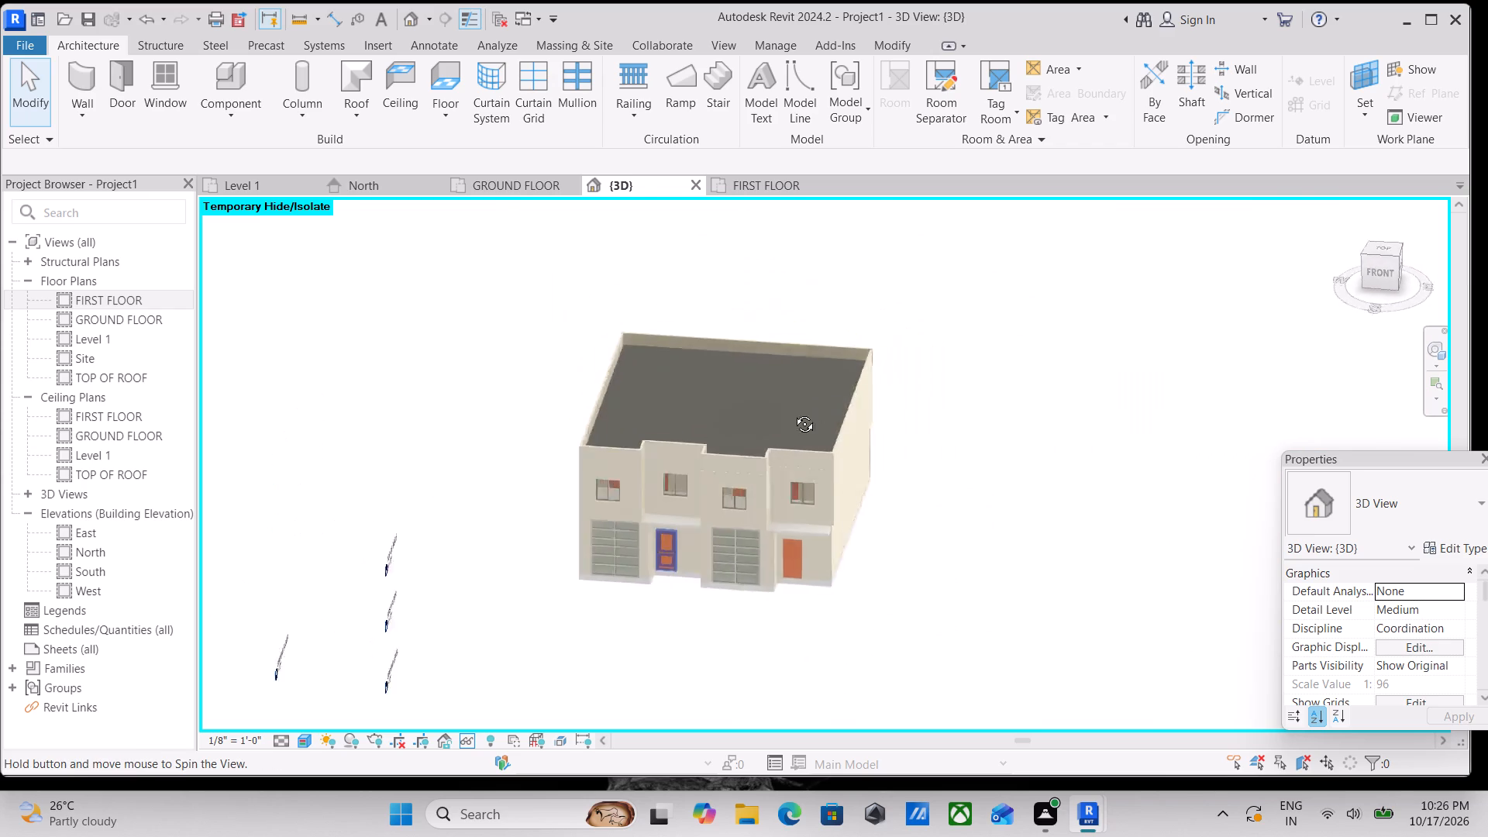
pyautogui.keyDown('shift'); pyautogui.moveTo(793, 412); pyautogui.dragTo(856, 564, button='middle'); pyautogui.keyUp('shift')
pyautogui.scroll(12, 712, 513)
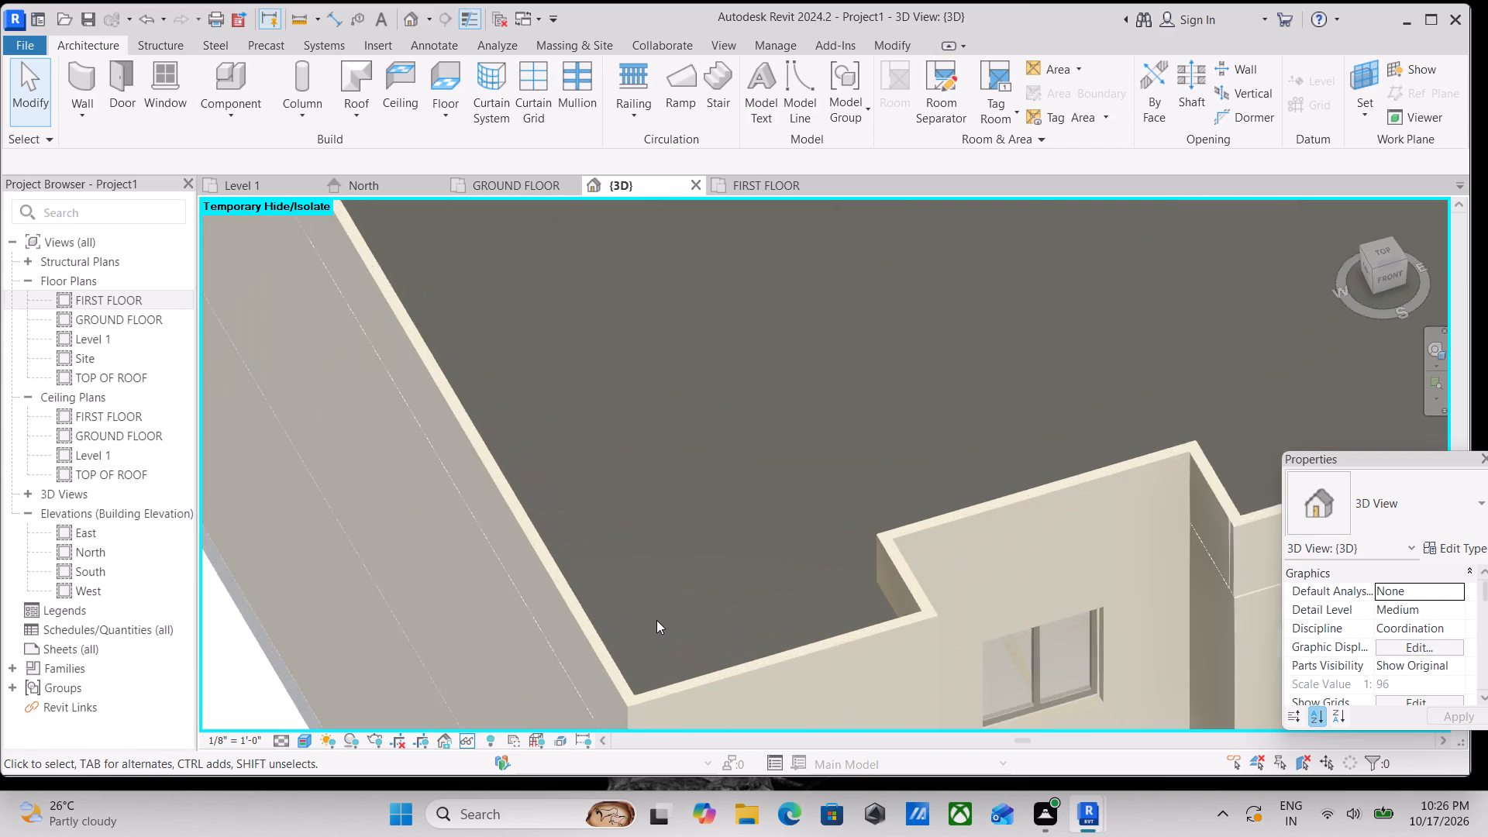
pyautogui.scroll(1, 656, 619)
pyautogui.scroll(-11, 659, 605)
pyautogui.keyDown('shift'); pyautogui.moveTo(765, 644); pyautogui.dragTo(792, 352, button='middle'); pyautogui.keyUp('shift')
pyautogui.keyDown('shift'); pyautogui.moveTo(801, 457); pyautogui.dragTo(716, 534, button='middle'); pyautogui.keyUp('shift')
# Open the type properties of the first-floor window above the westernmost garage door and look through its parameter groups.
pyautogui.scroll(12, 642, 516)
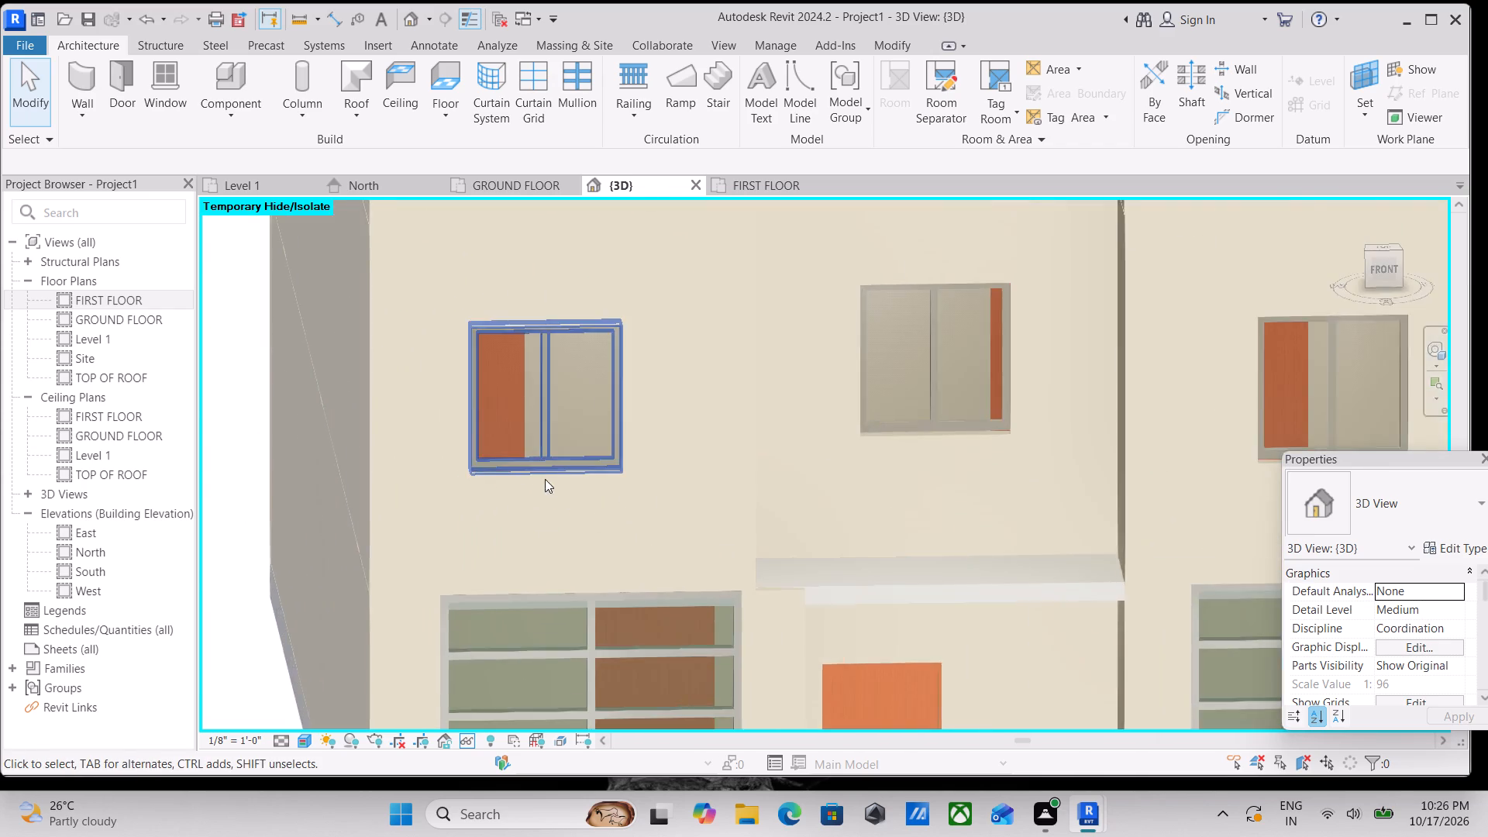
pyautogui.scroll(3, 545, 479)
pyautogui.click(480, 457)
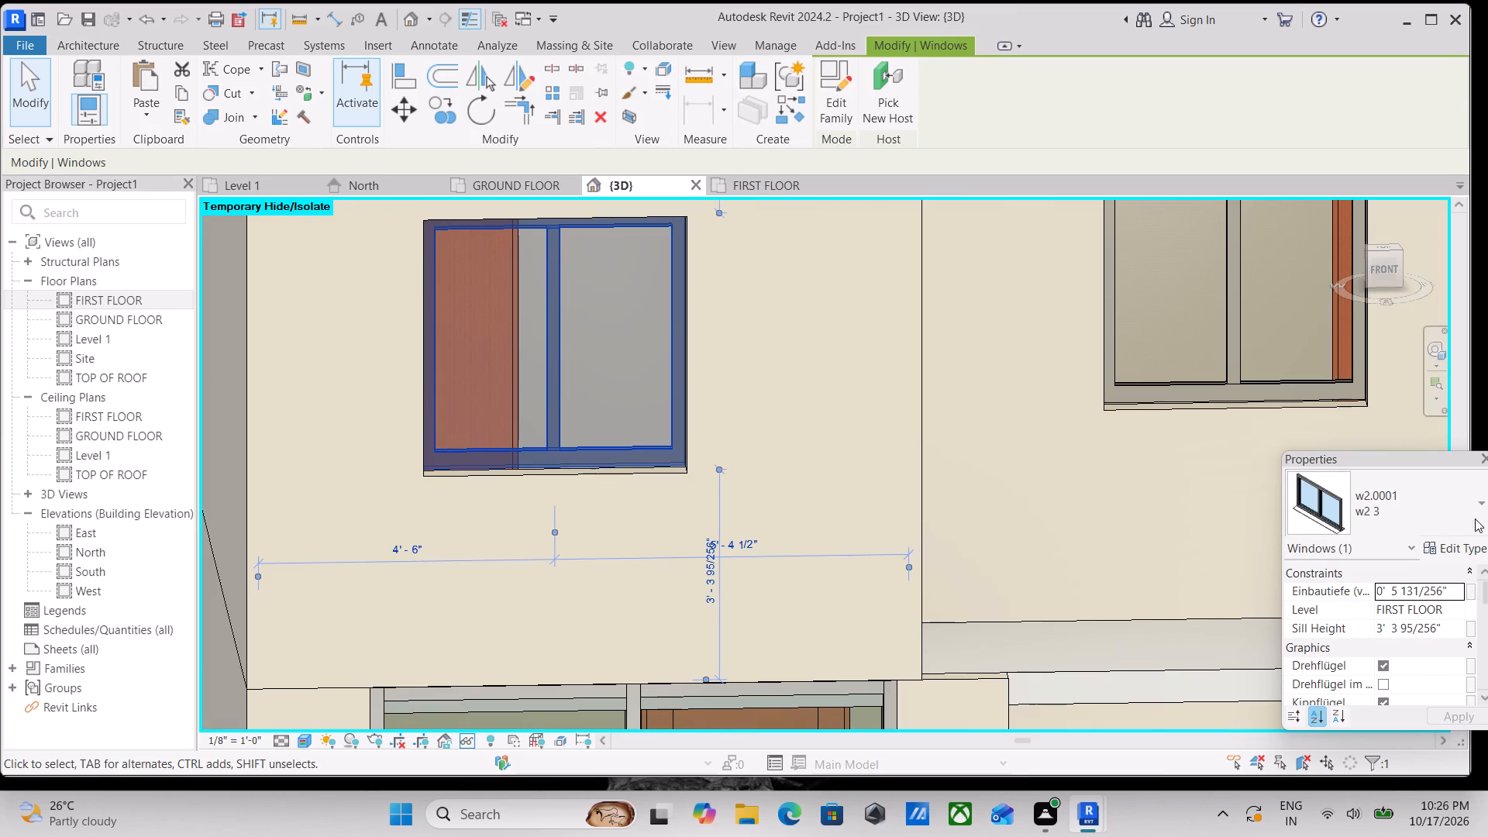
pyautogui.click(1455, 548)
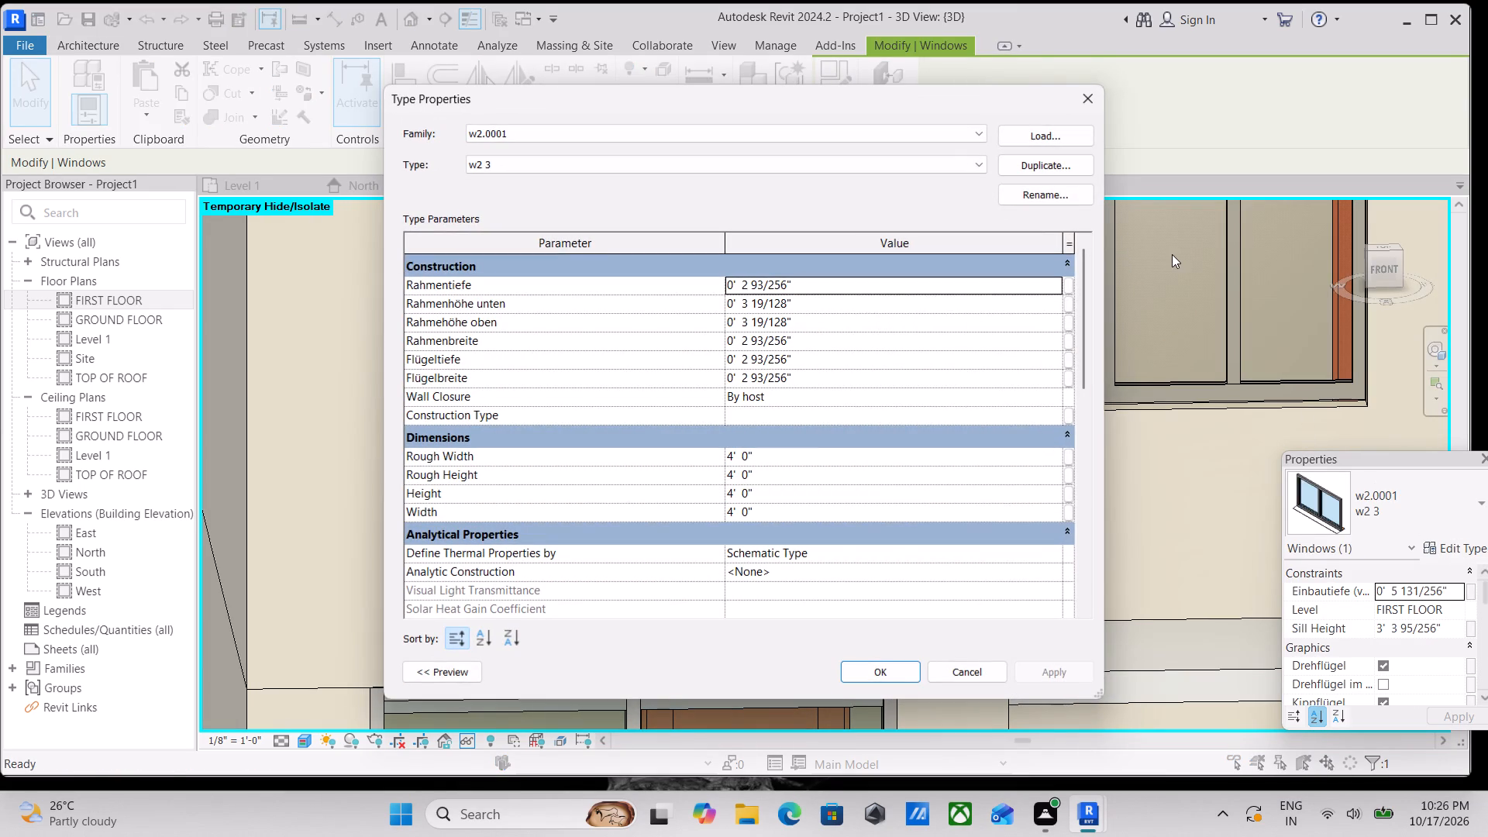
pyautogui.scroll(2, 758, 475)
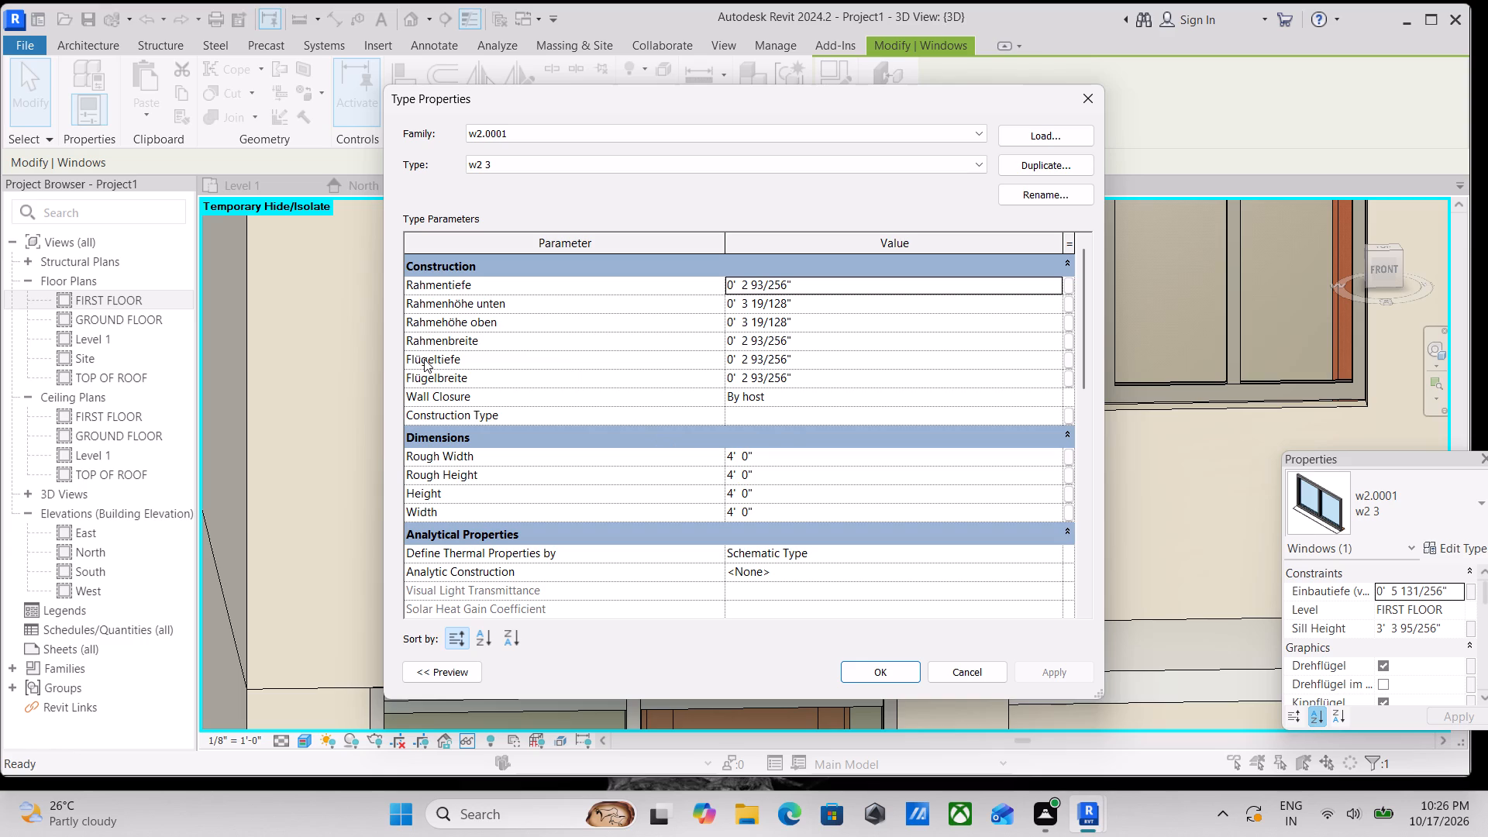
pyautogui.scroll(2, 475, 339)
pyautogui.click(692, 265)
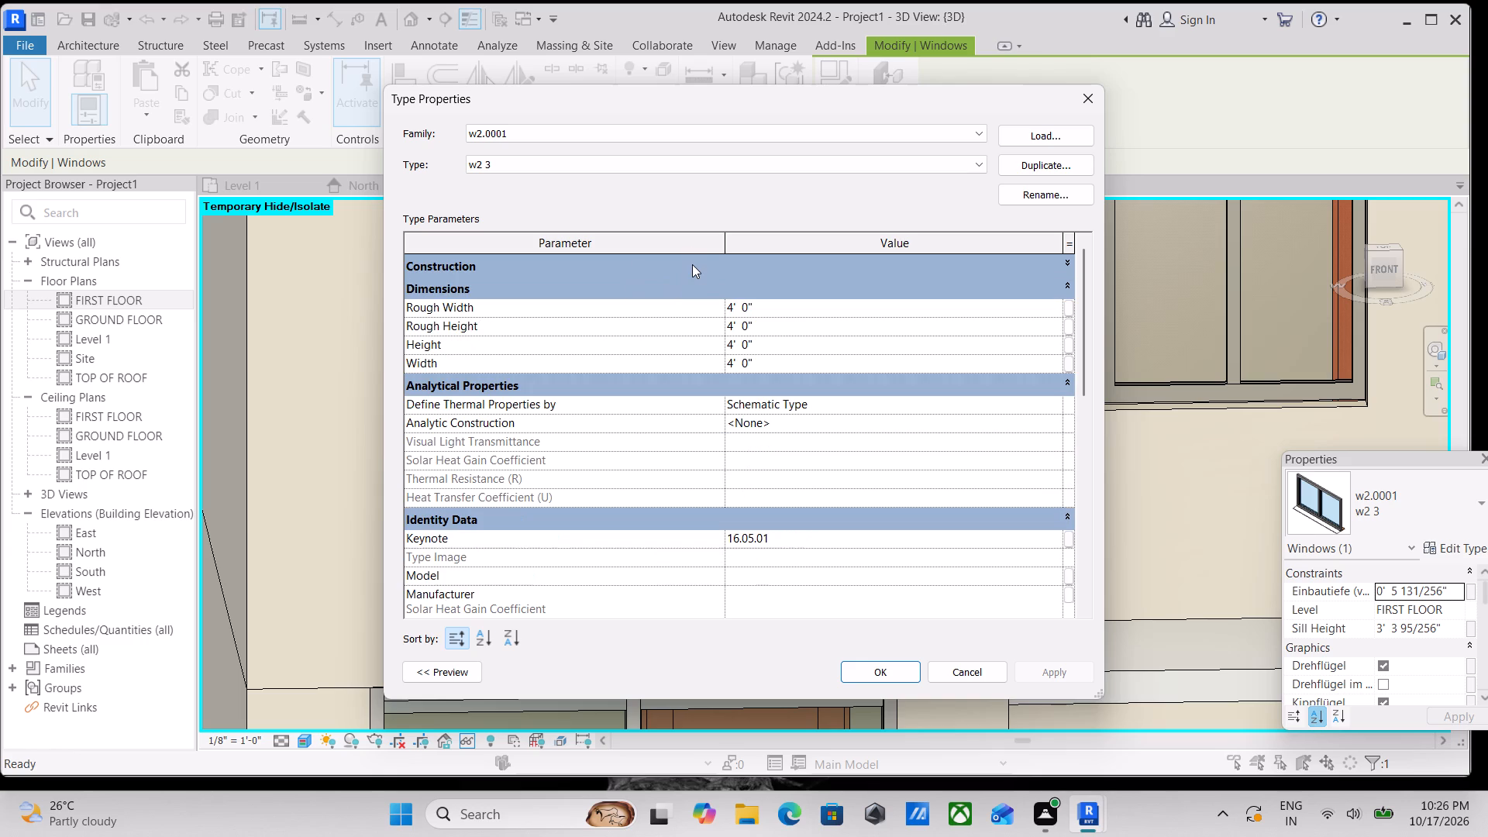
pyautogui.doubleClick(692, 264)
pyautogui.click(1069, 281)
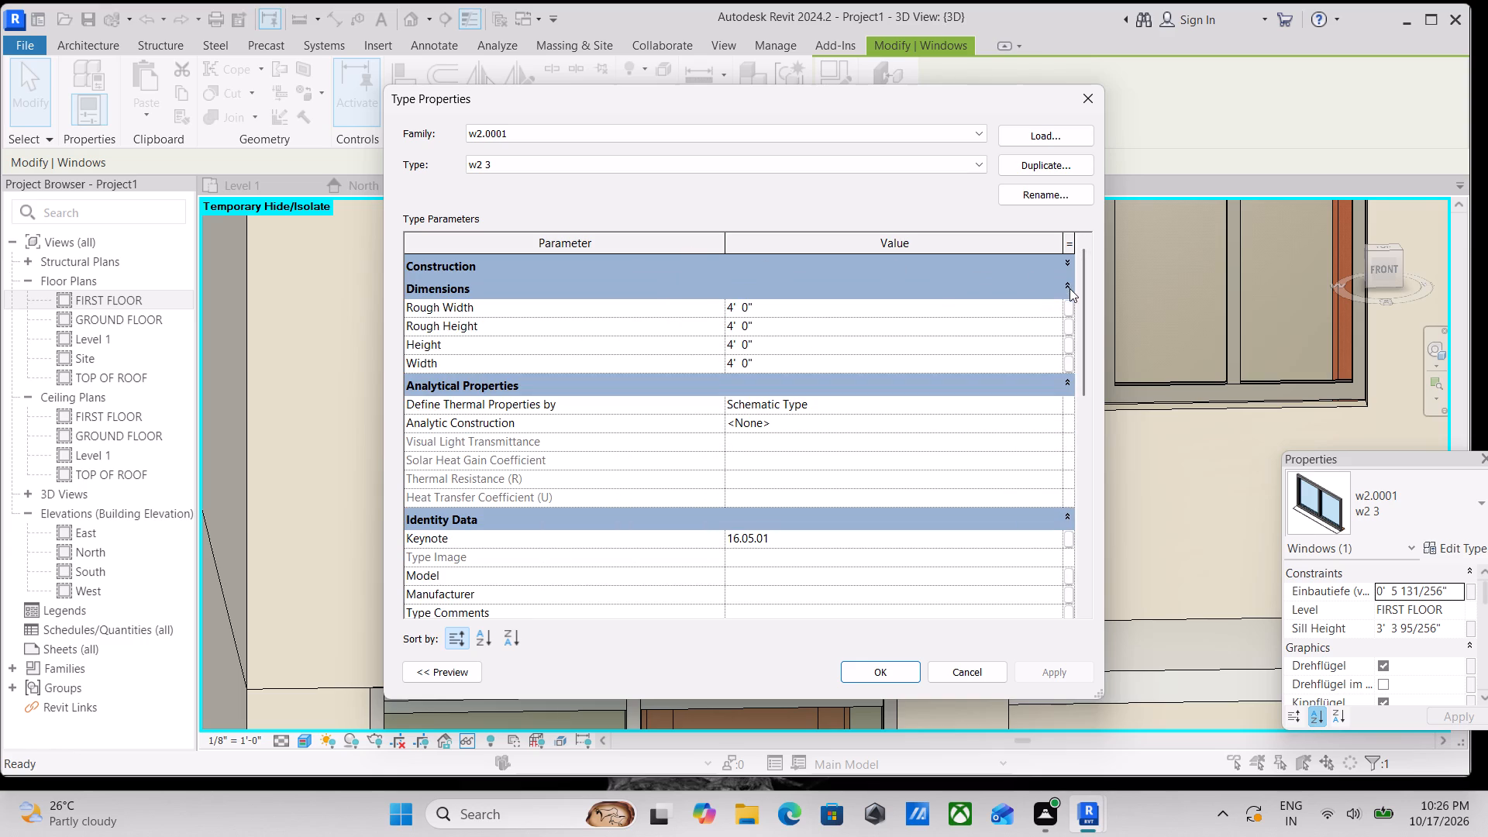
pyautogui.click(1066, 304)
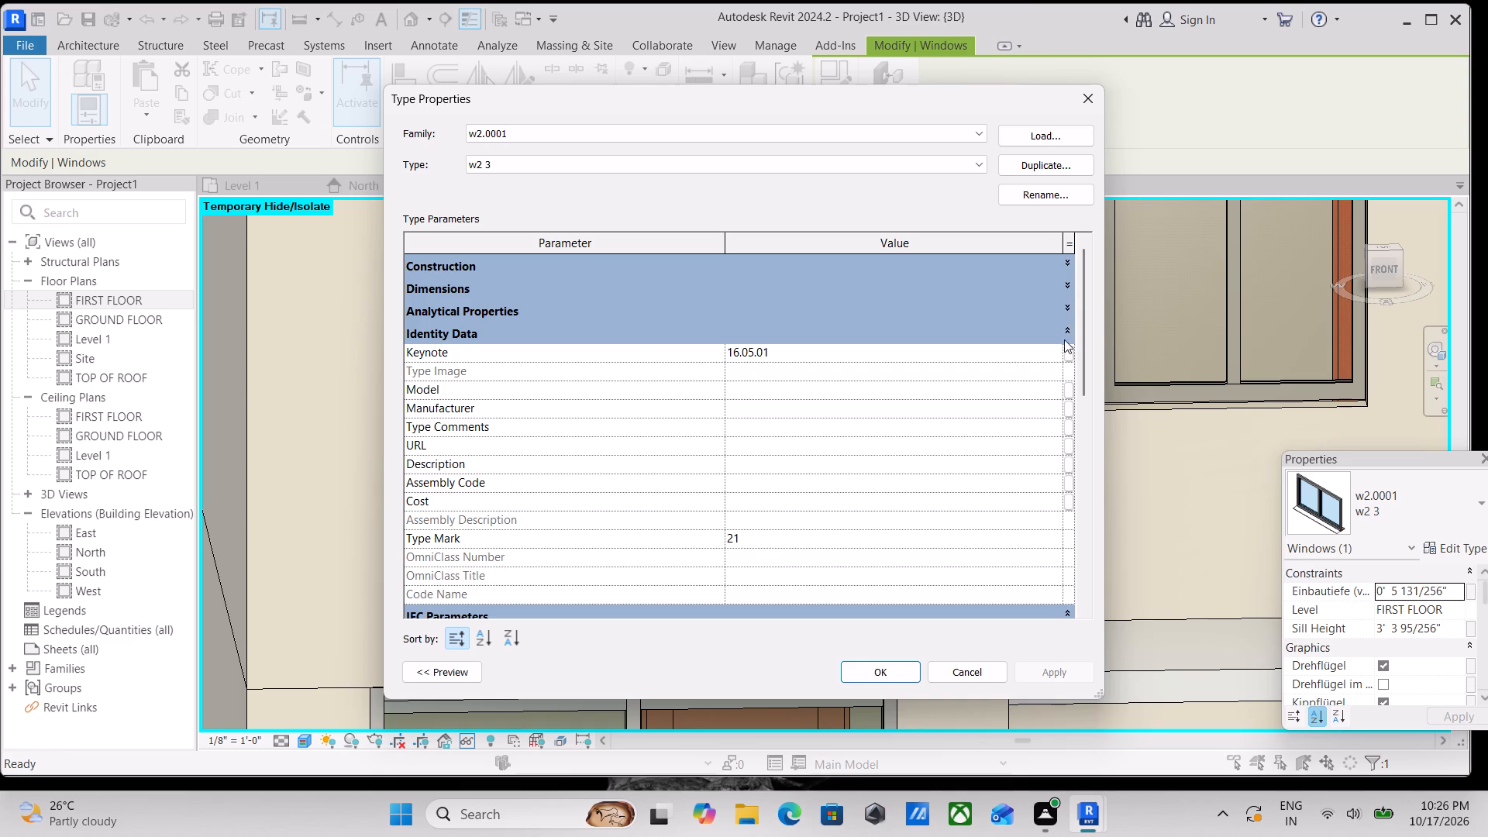
pyautogui.click(1067, 332)
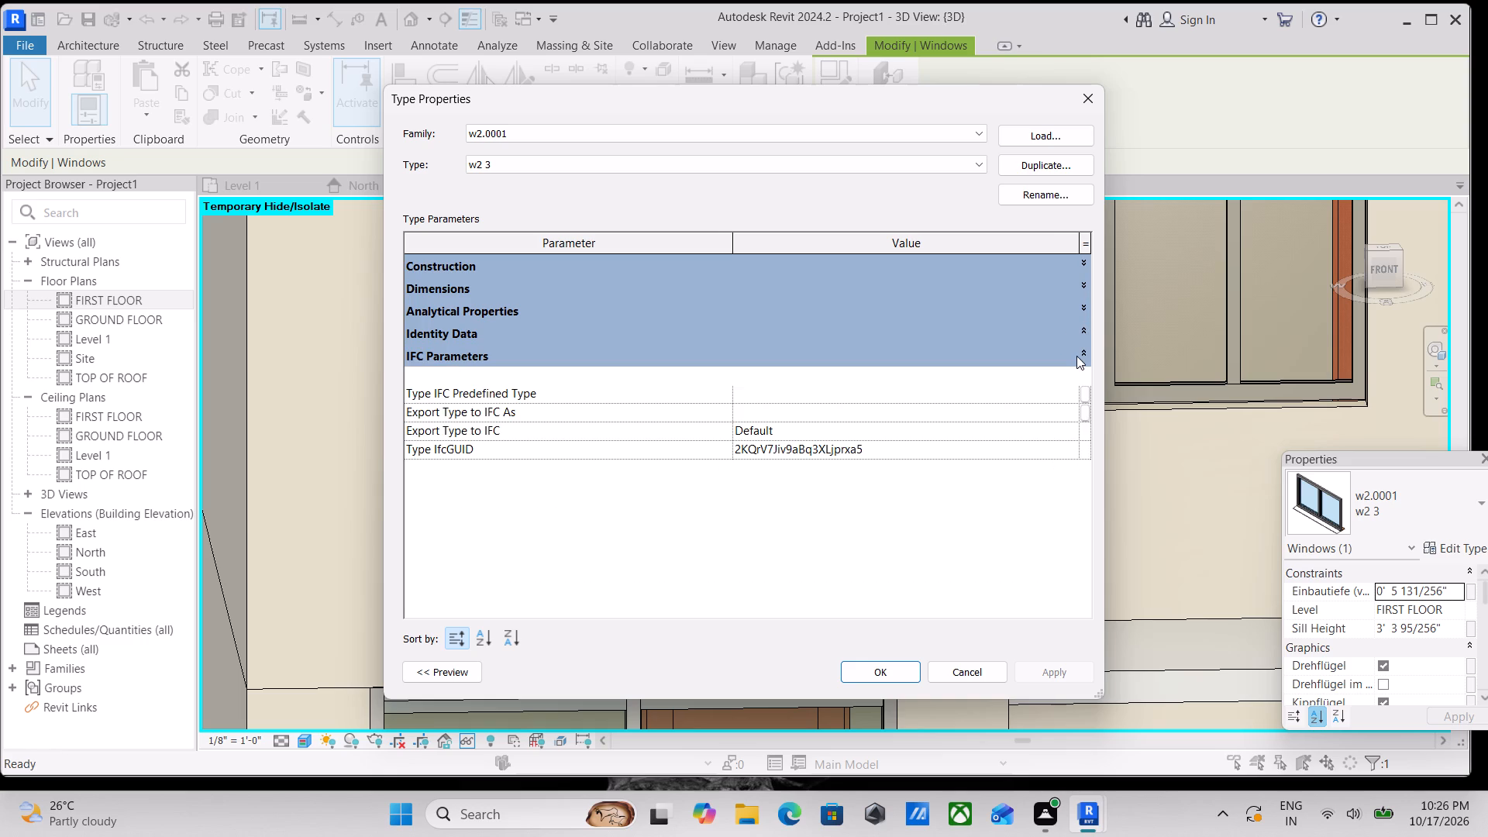
pyautogui.click(1076, 356)
pyautogui.click(1076, 356)
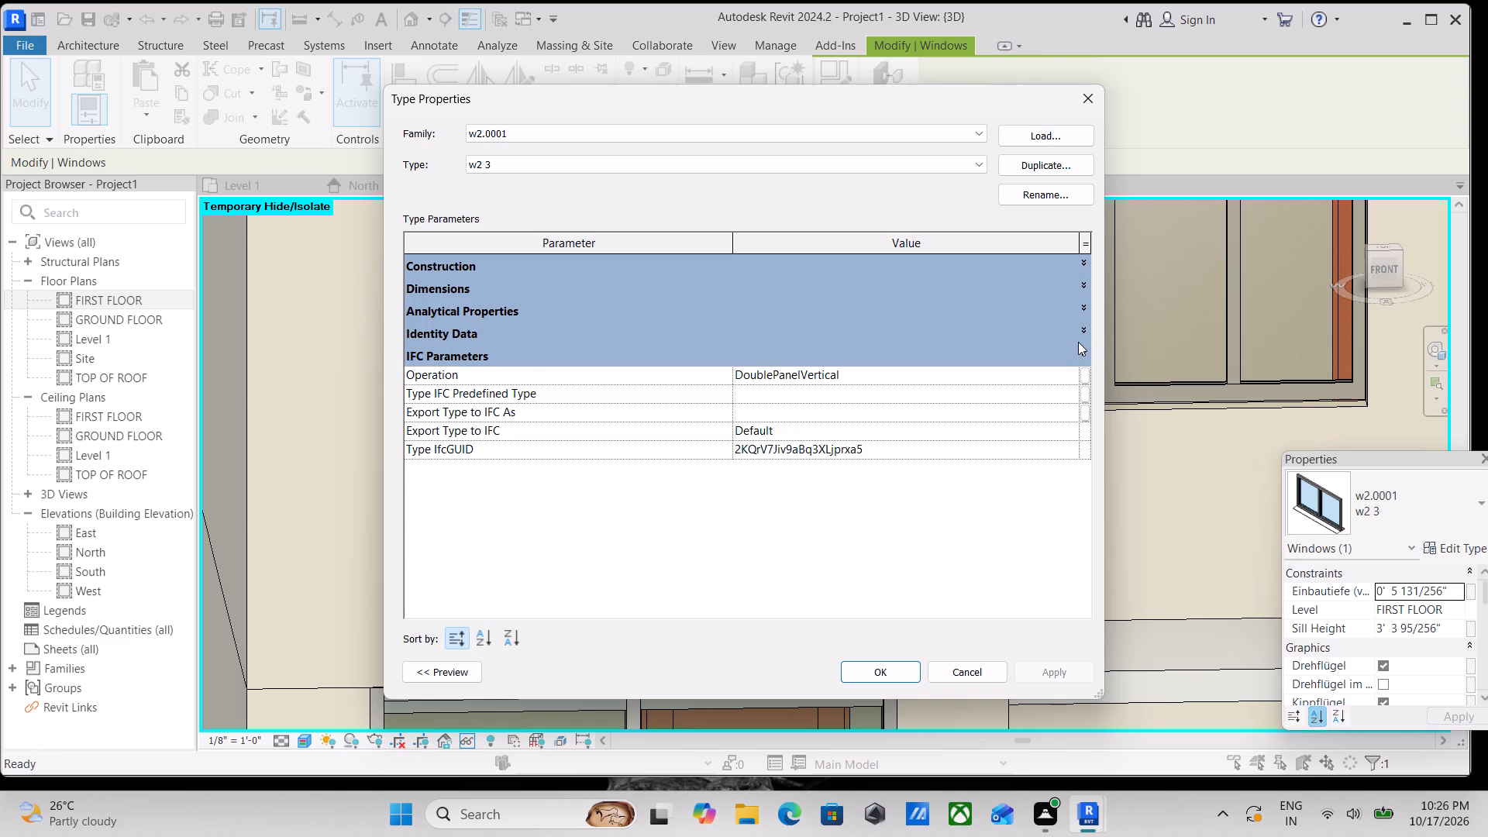
pyautogui.click(1078, 334)
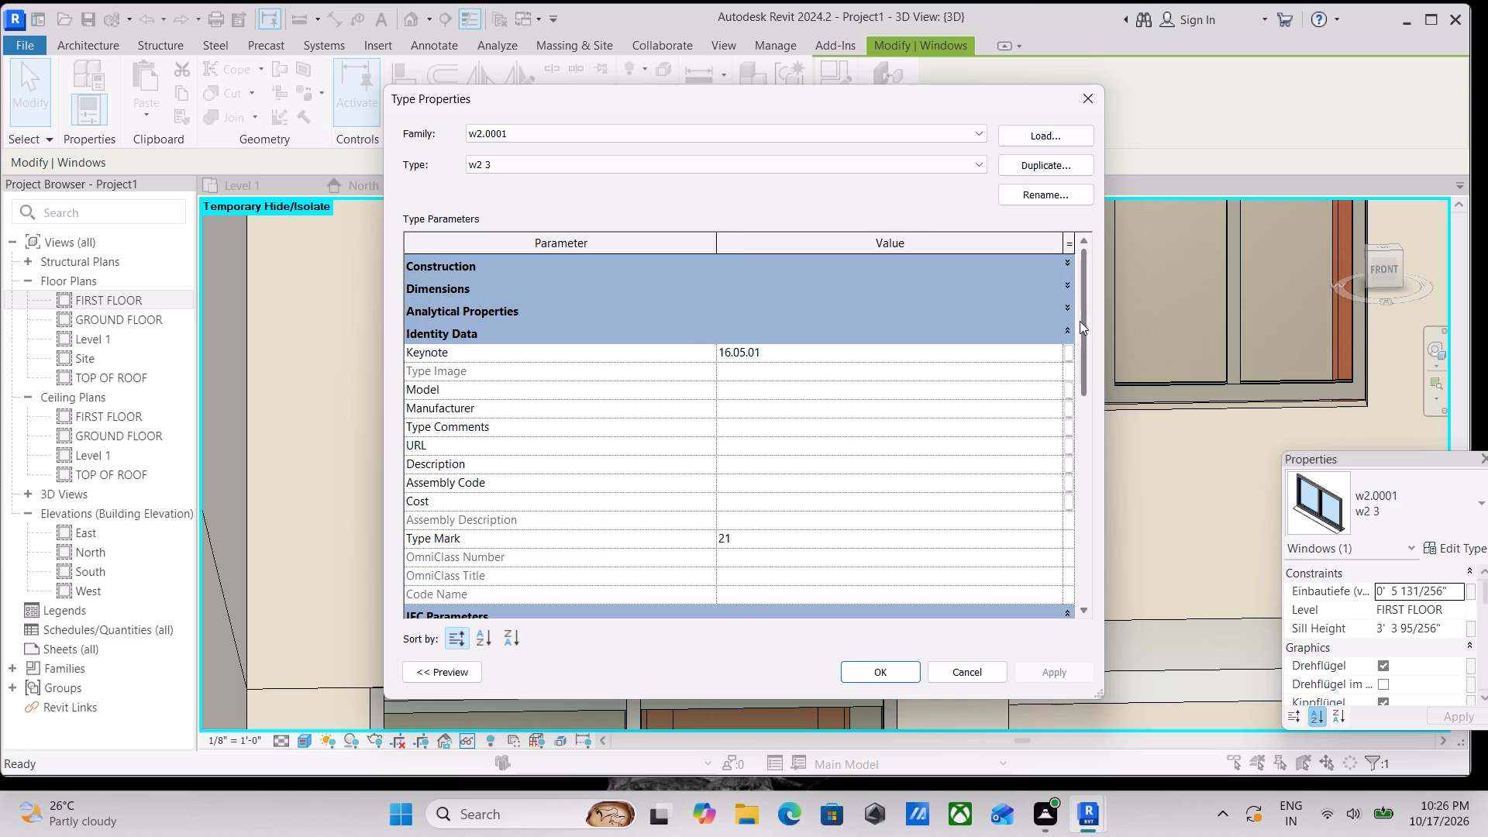
pyautogui.scroll(-4, 470, 555)
pyautogui.scroll(3, 592, 447)
pyautogui.scroll(3, 751, 381)
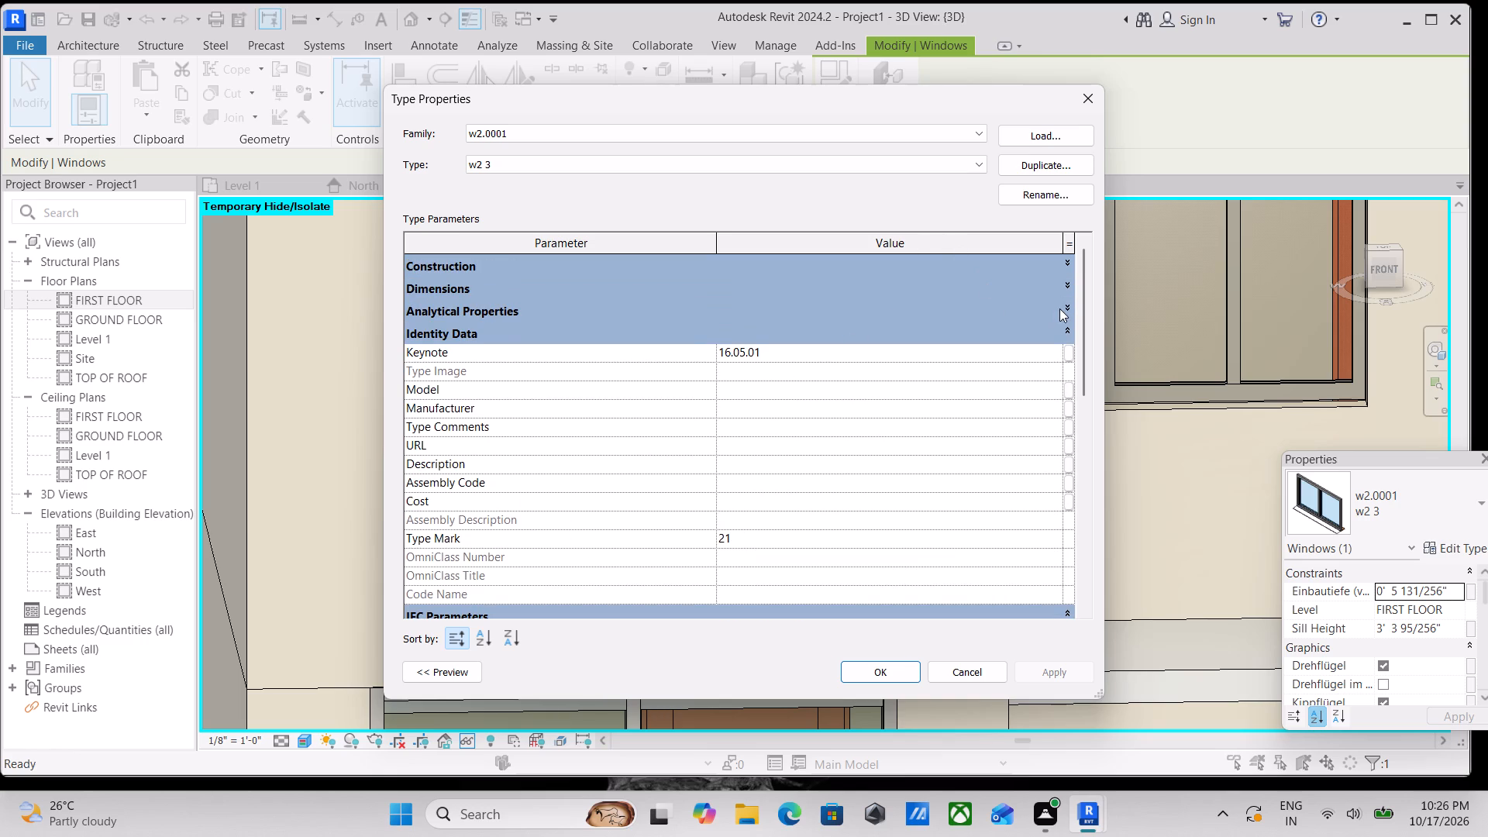
pyautogui.click(1067, 304)
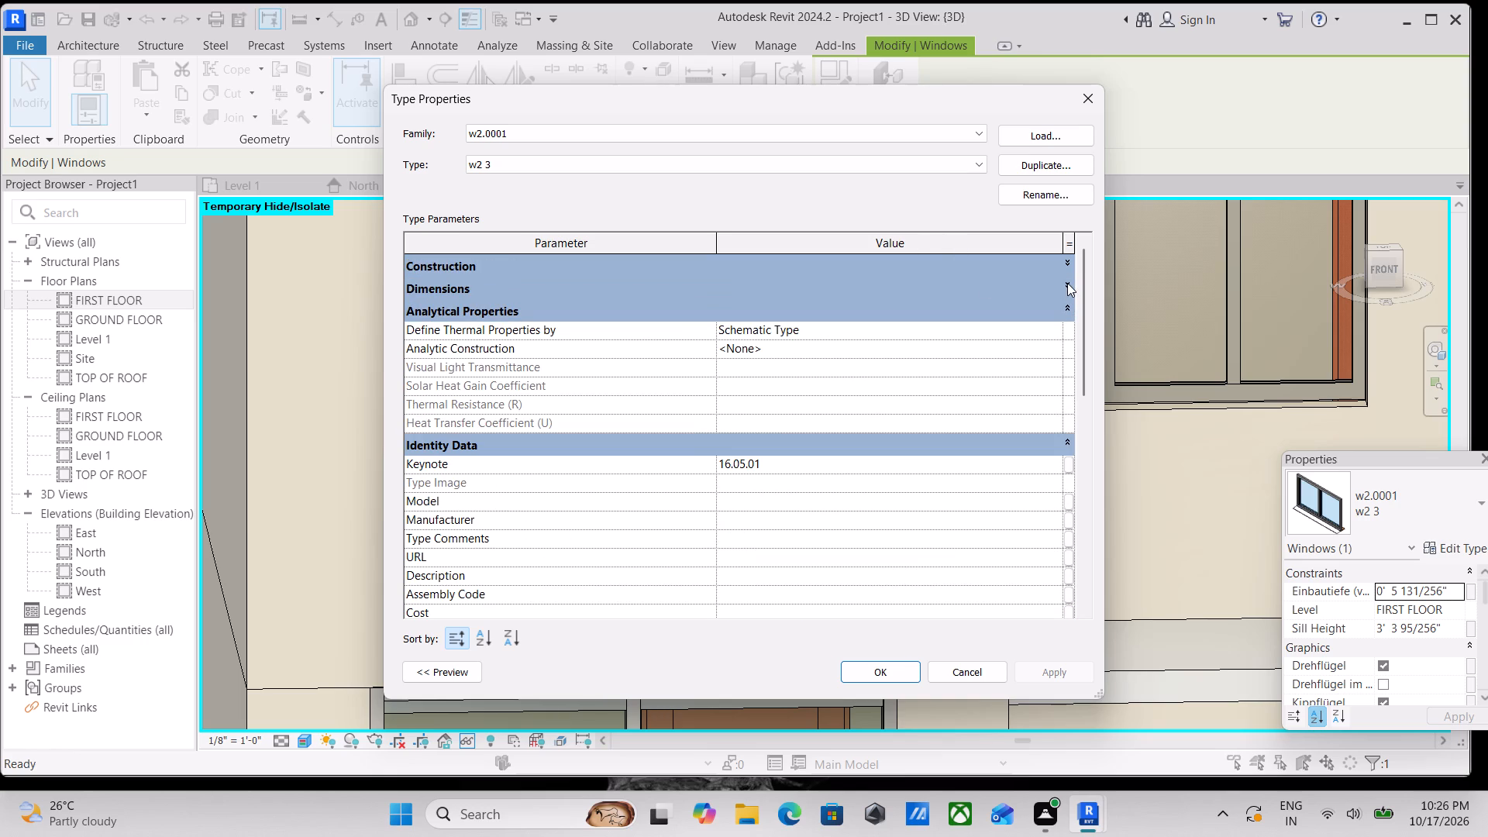
pyautogui.click(1067, 283)
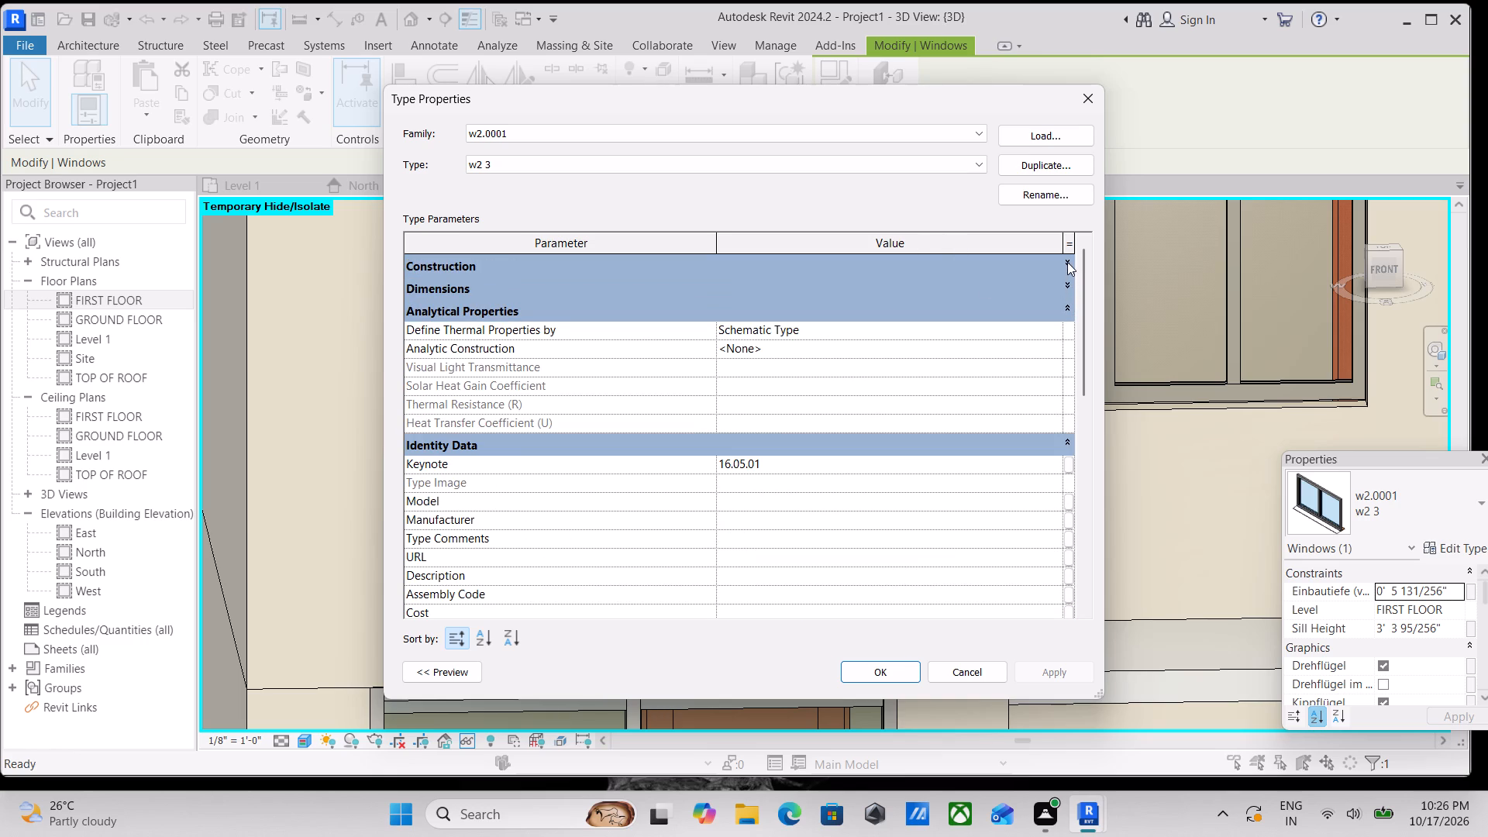
pyautogui.click(1067, 262)
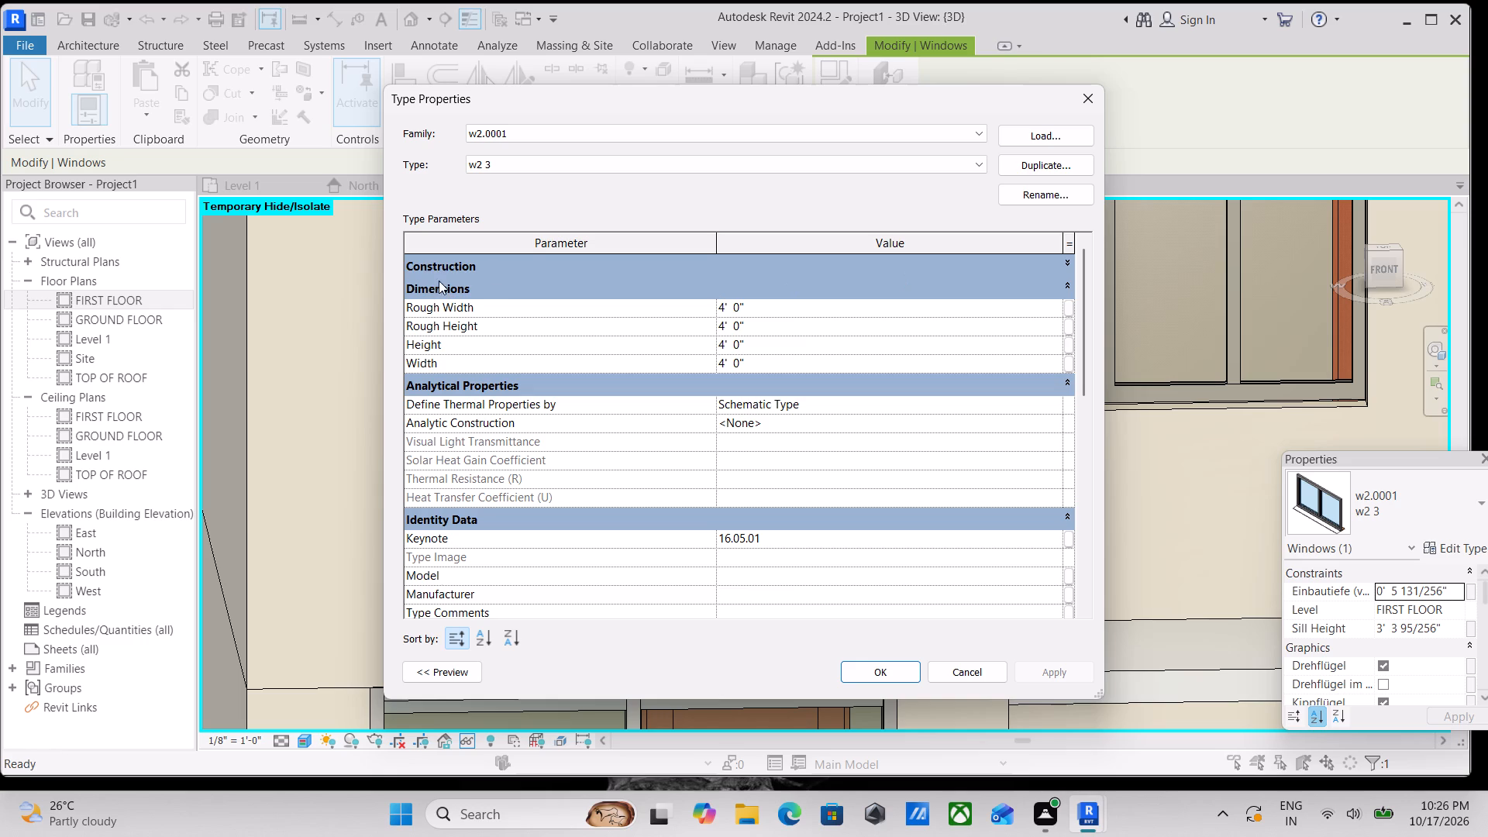
# Examine the window type's Construction, Dimensions, Analytical Properties and Identity Data parameters in full.
pyautogui.click(537, 261)
pyautogui.click(547, 263)
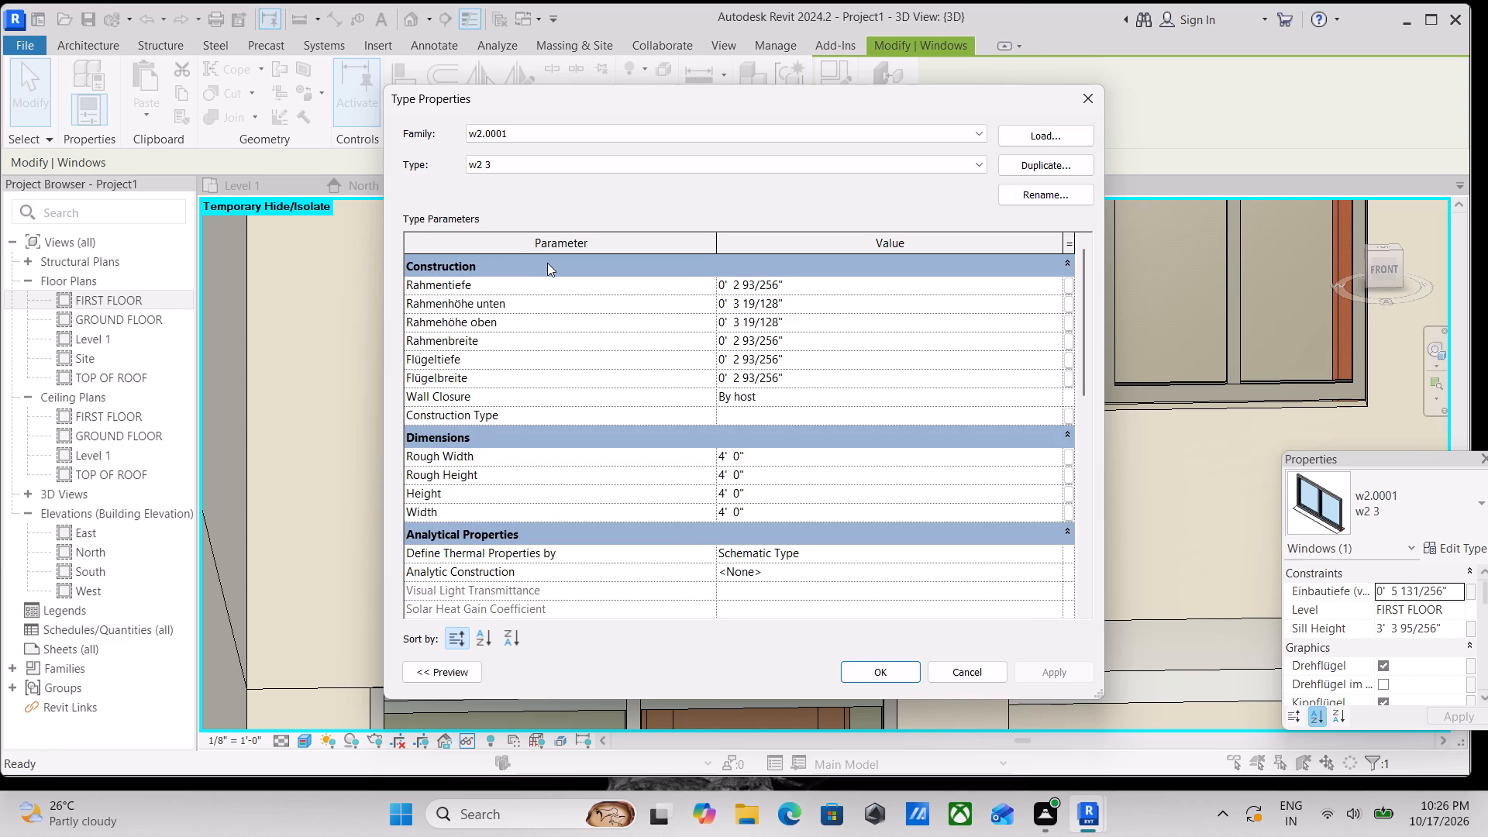
pyautogui.click(436, 284)
pyautogui.click(442, 354)
pyautogui.scroll(-6, 452, 336)
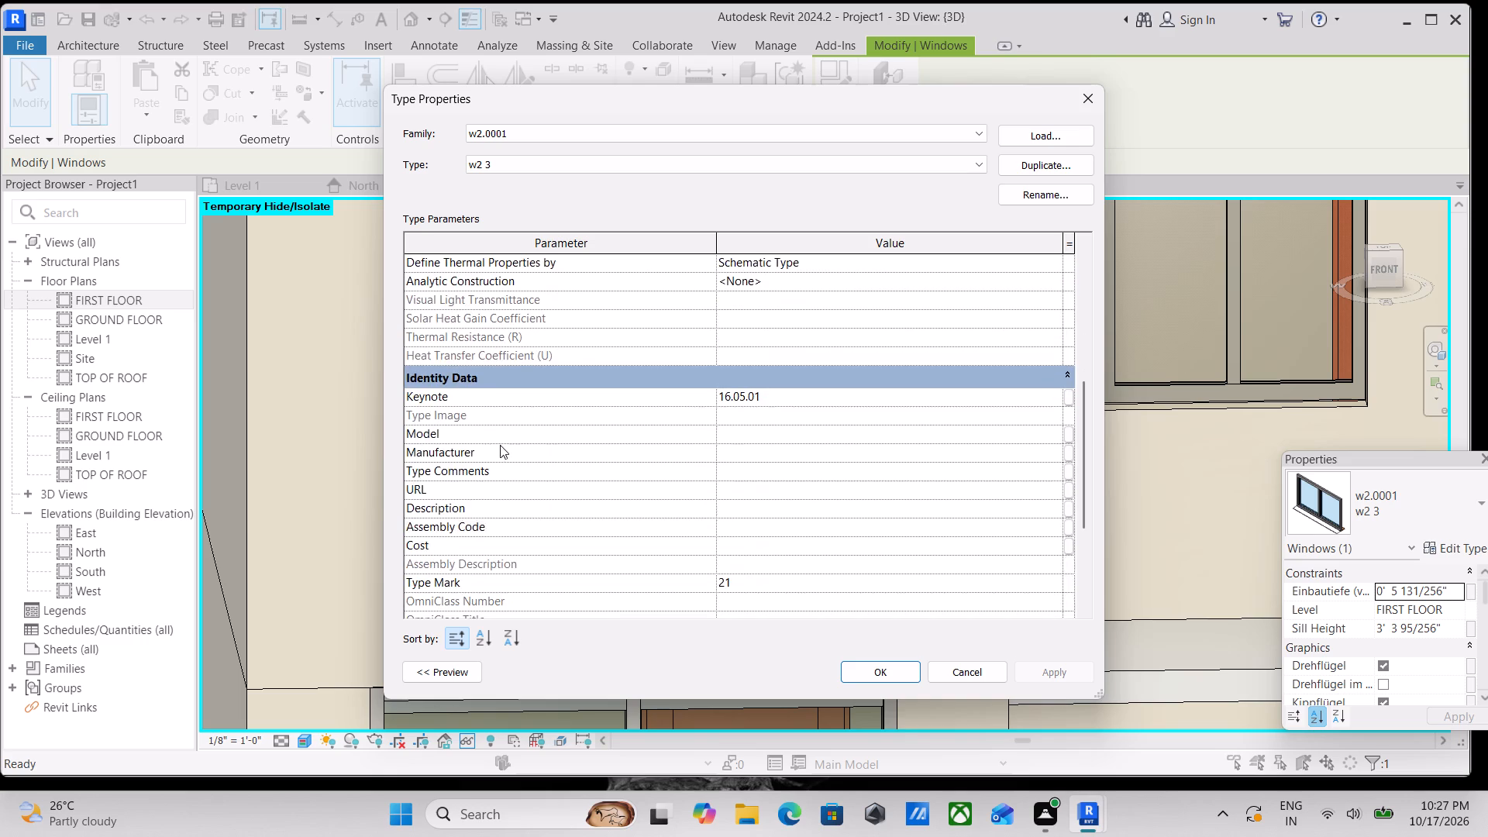
pyautogui.scroll(-7, 509, 446)
pyautogui.scroll(8, 582, 444)
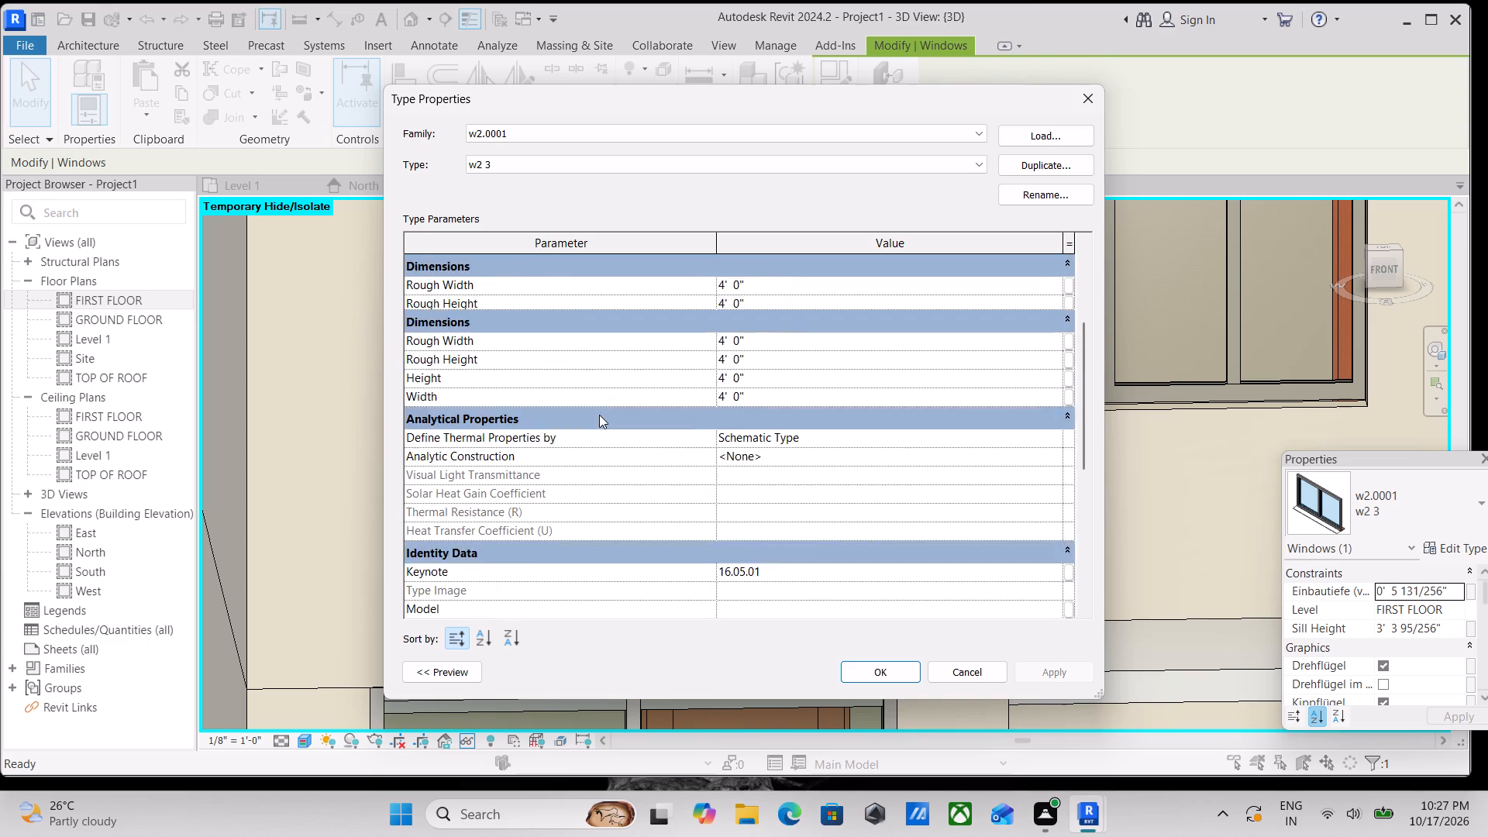
pyautogui.scroll(3, 599, 415)
pyautogui.scroll(-1, 859, 508)
pyautogui.scroll(-2, 939, 508)
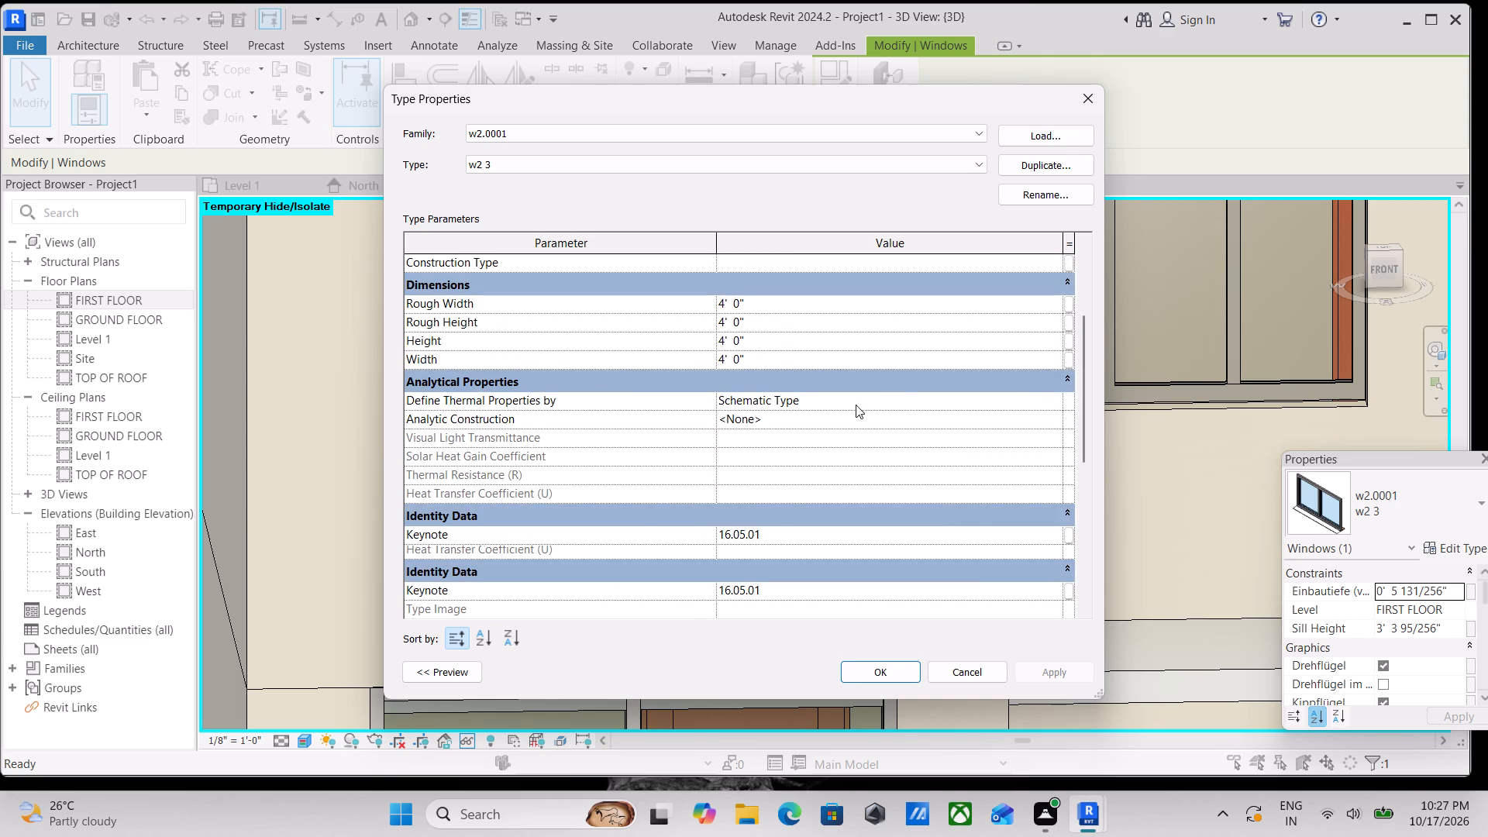
pyautogui.click(1056, 382)
pyautogui.click(1056, 382)
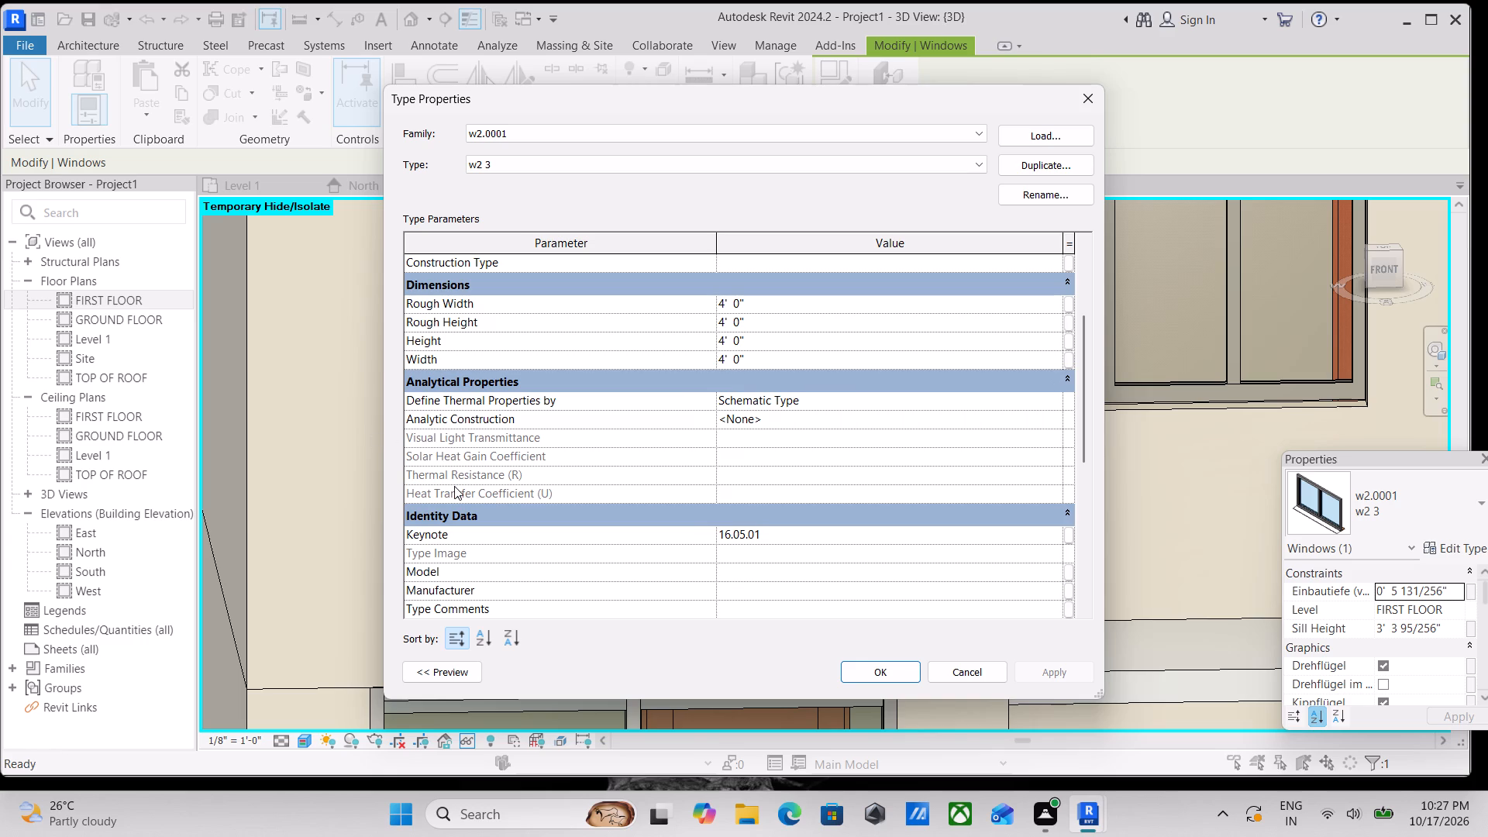
pyautogui.scroll(-1, 454, 486)
pyautogui.scroll(1, 477, 410)
pyautogui.scroll(-3, 654, 417)
pyautogui.scroll(-8, 578, 488)
pyautogui.scroll(3, 763, 535)
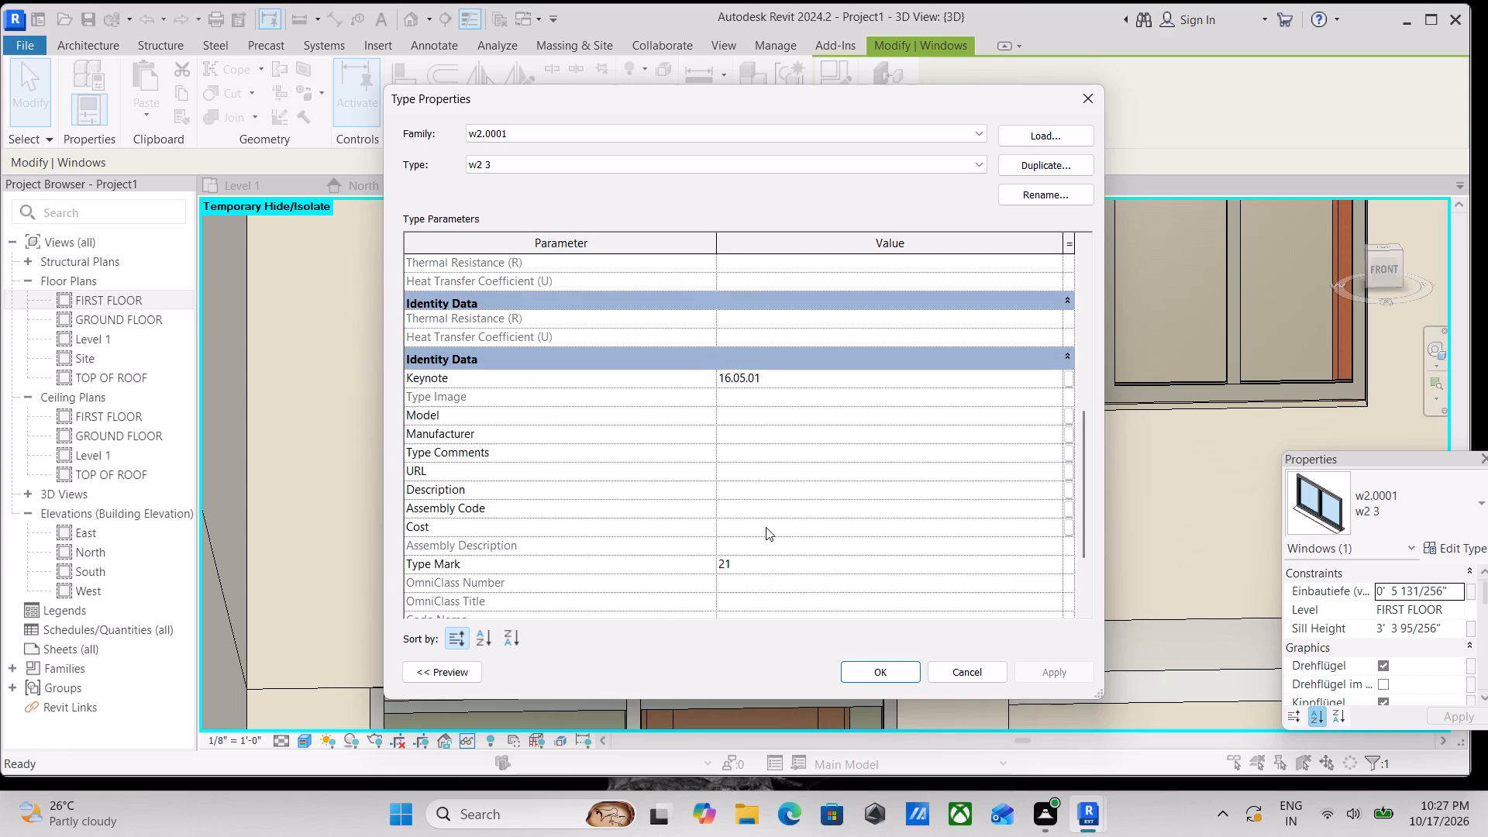
pyautogui.scroll(12, 766, 527)
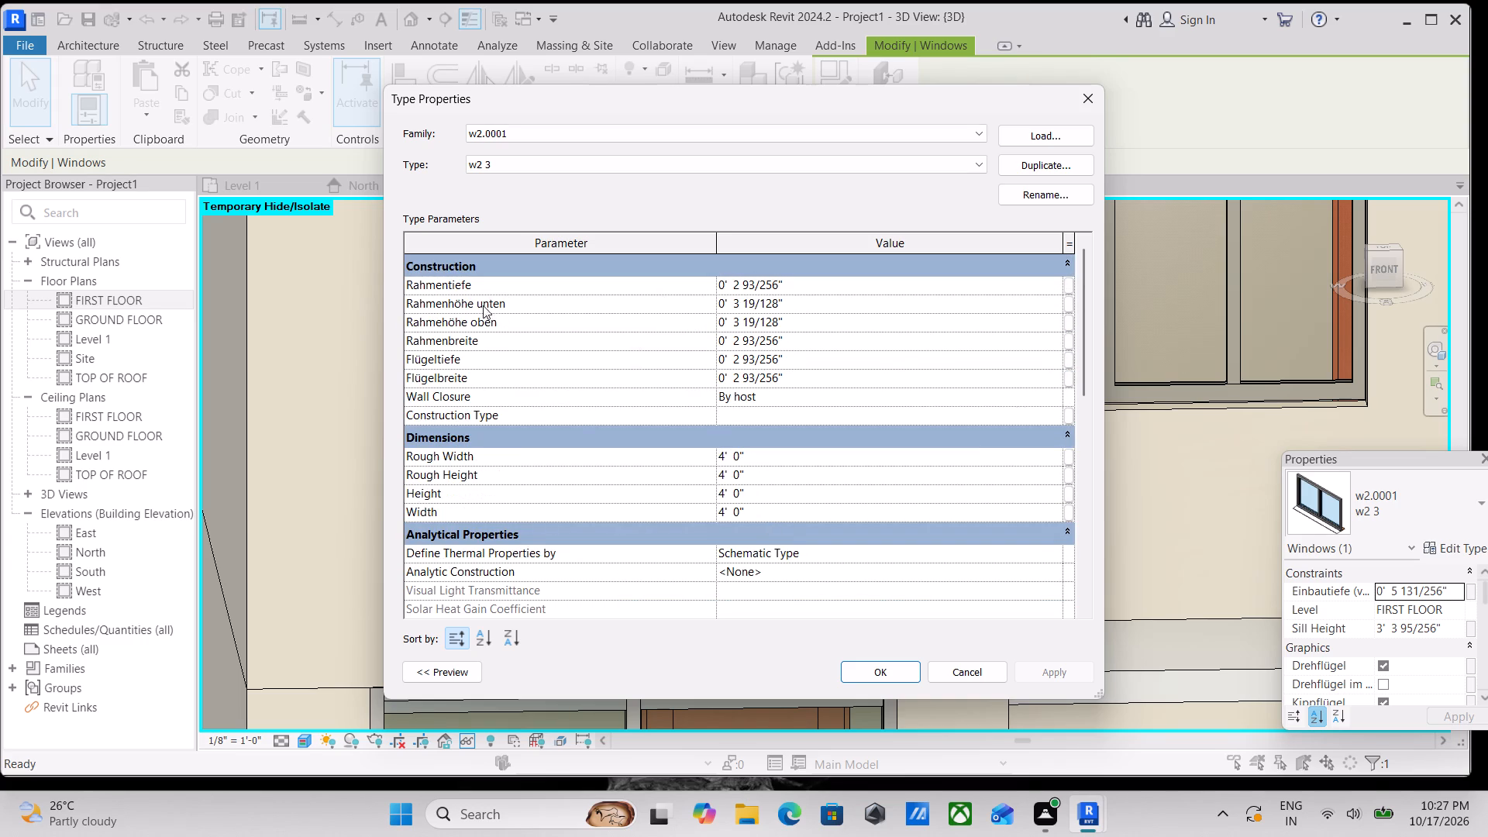
pyautogui.scroll(2, 438, 301)
# Open the window type's 3D preview and examine the wall and window from several angles.
pyautogui.click(447, 666)
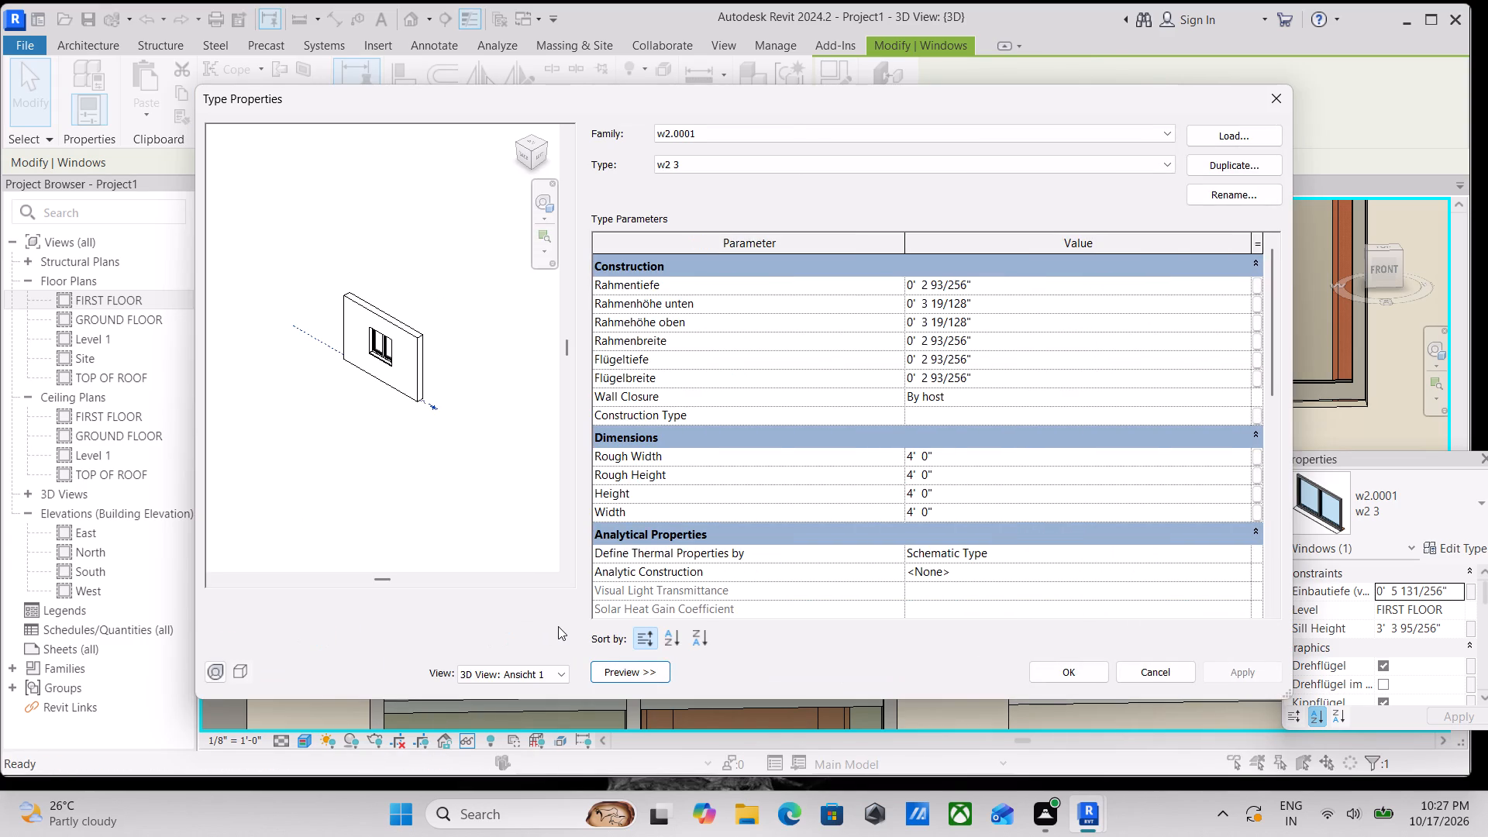
pyautogui.scroll(-3, 536, 468)
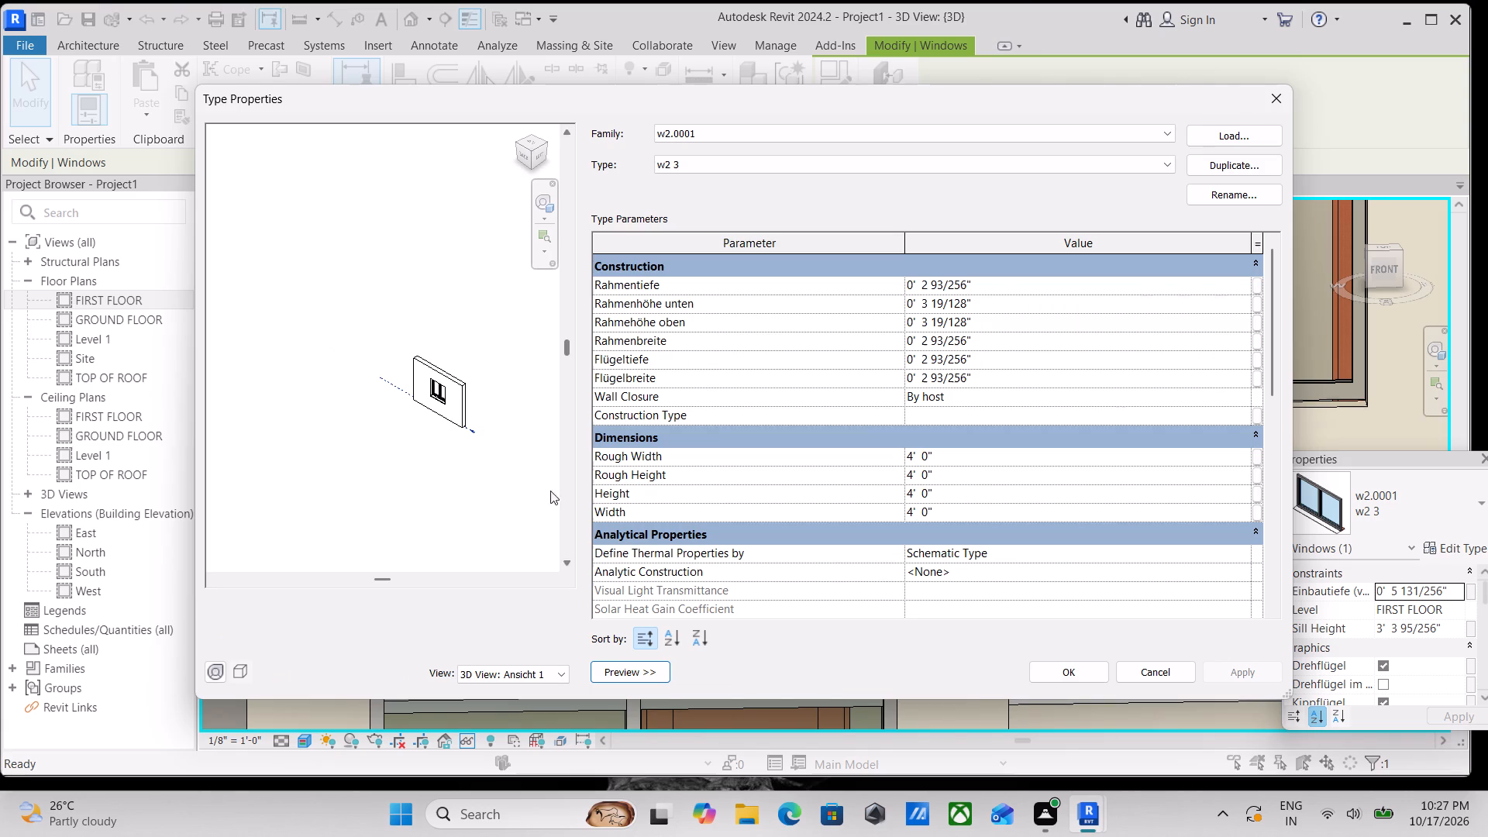
pyautogui.scroll(-1, 466, 477)
pyautogui.scroll(8, 466, 477)
pyautogui.keyDown('shift'); pyautogui.moveTo(439, 436); pyautogui.dragTo(349, 392, button='middle'); pyautogui.keyUp('shift')
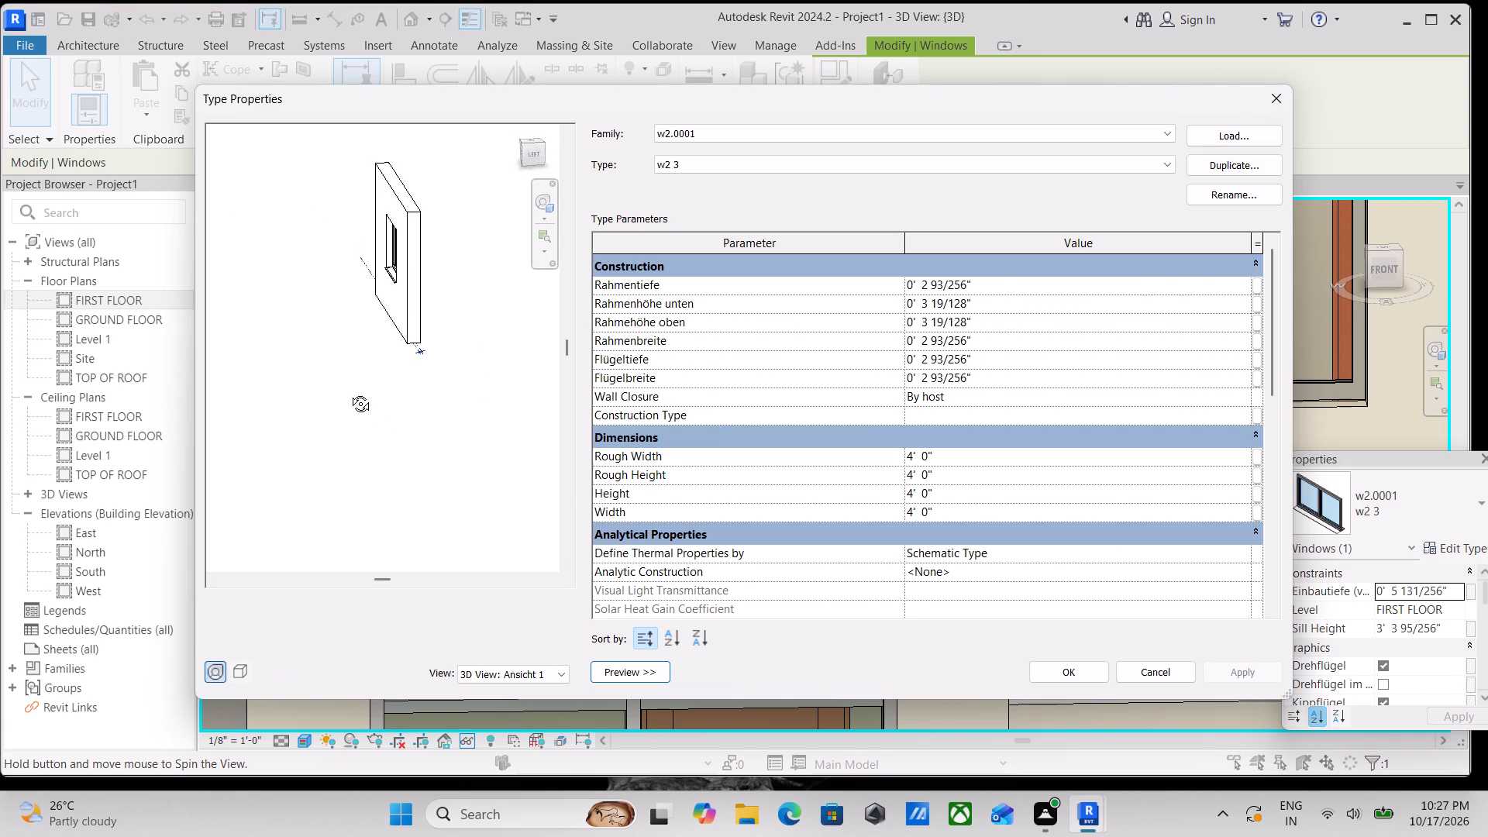
pyautogui.keyDown('shift'); pyautogui.moveTo(349, 392); pyautogui.dragTo(502, 430, button='middle'); pyautogui.keyUp('shift')
pyautogui.keyDown('shift'); pyautogui.moveTo(330, 293); pyautogui.dragTo(490, 420, button='middle'); pyautogui.keyUp('shift')
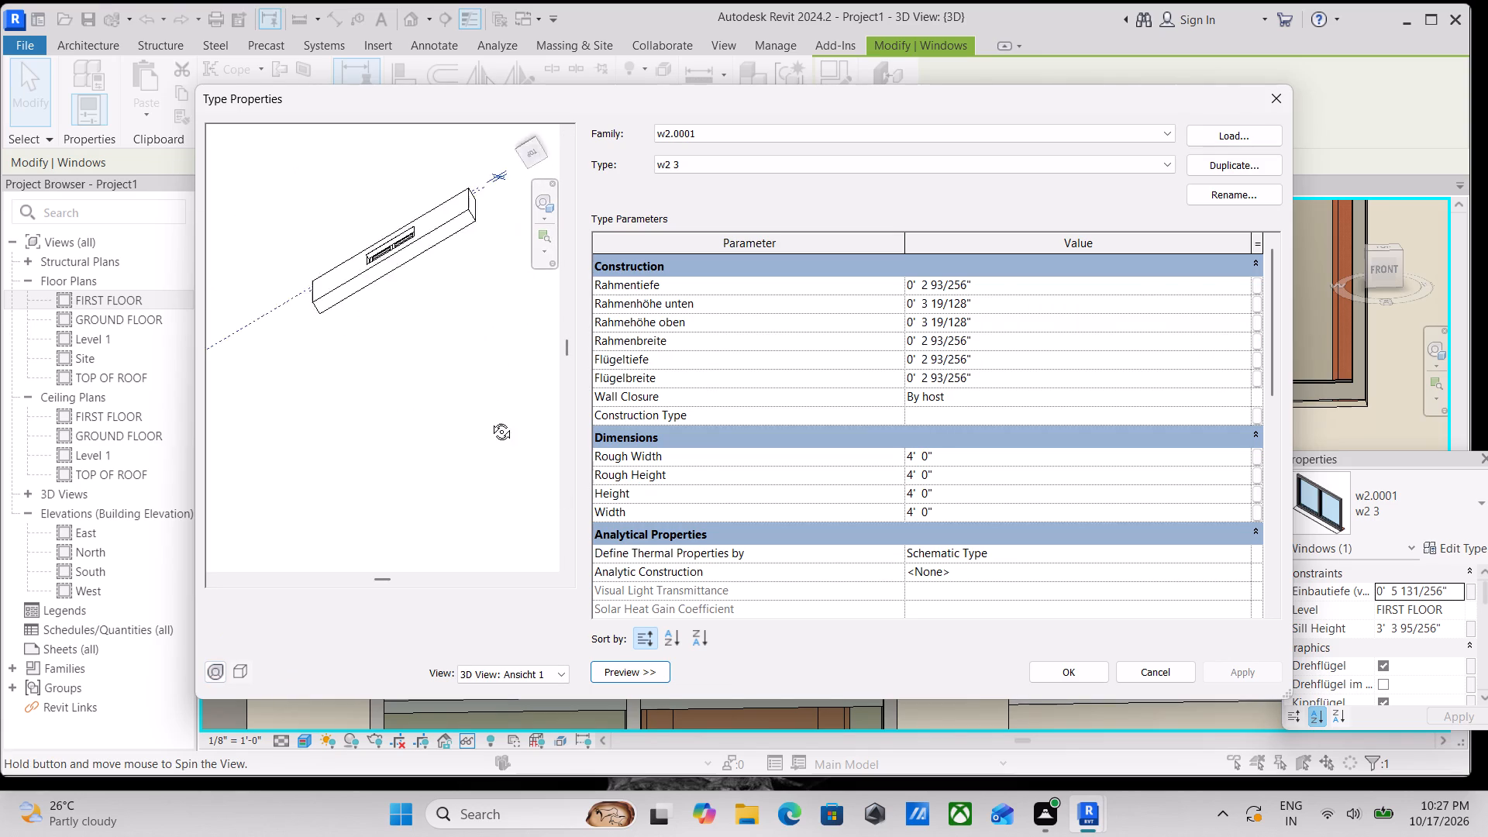
pyautogui.keyDown('shift'); pyautogui.moveTo(490, 420); pyautogui.dragTo(535, 322, button='middle'); pyautogui.keyUp('shift')
pyautogui.moveTo(305, 319); pyautogui.dragTo(227, 330, button='middle')
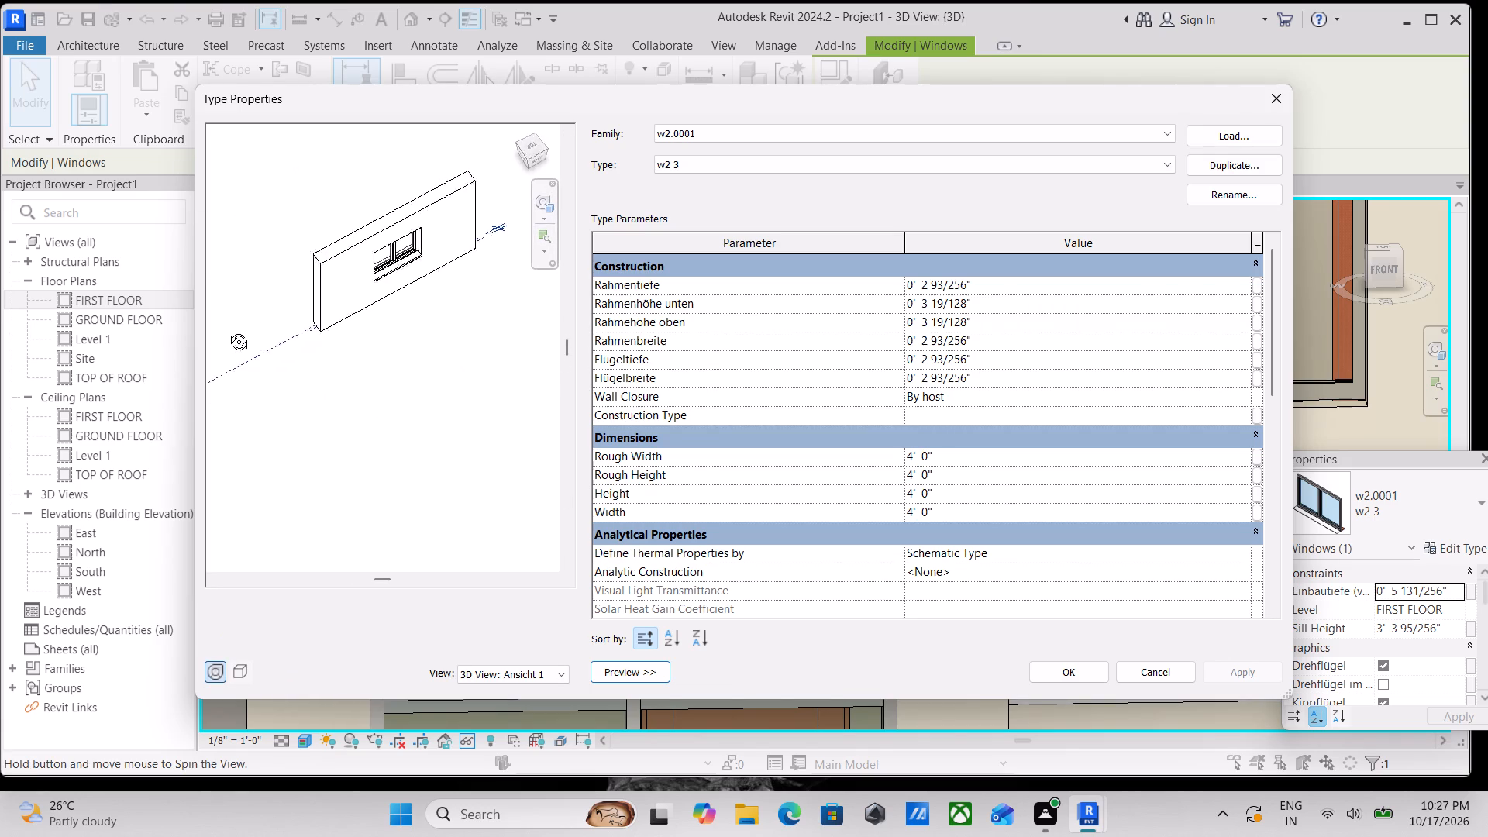
pyautogui.moveTo(227, 330); pyautogui.dragTo(484, 322, button='middle')
pyautogui.scroll(3, 787, 404)
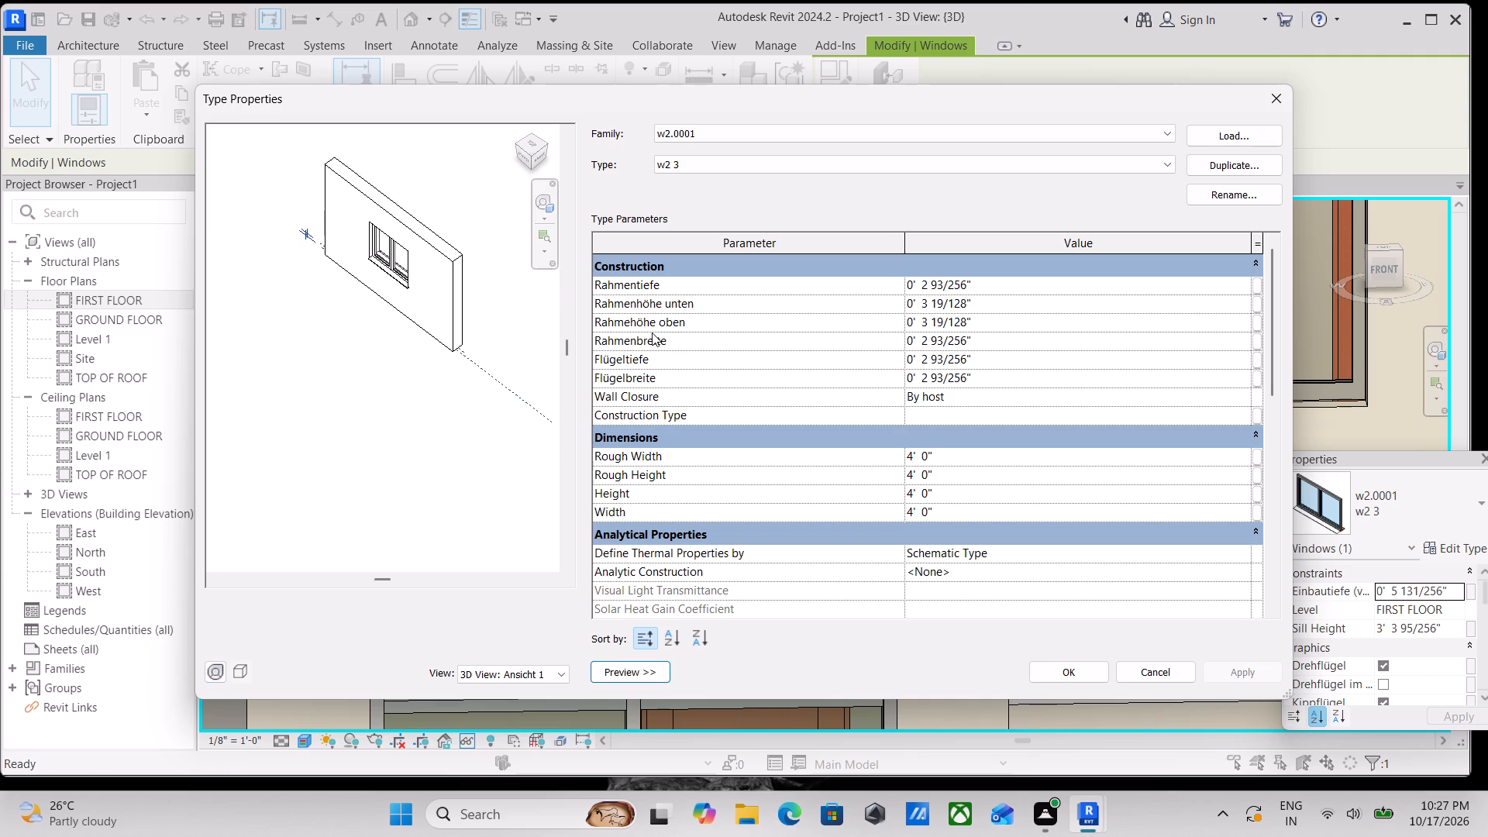
# Review the window type's Construction, Dimensions and Analytical Properties parameters beside the preview, then close the type properties without editing.
pyautogui.click(652, 333)
pyautogui.click(670, 333)
pyautogui.click(688, 342)
pyautogui.moveTo(1200, 377); pyautogui.dragTo(932, 380, button='middle')
pyautogui.scroll(-1, 923, 391)
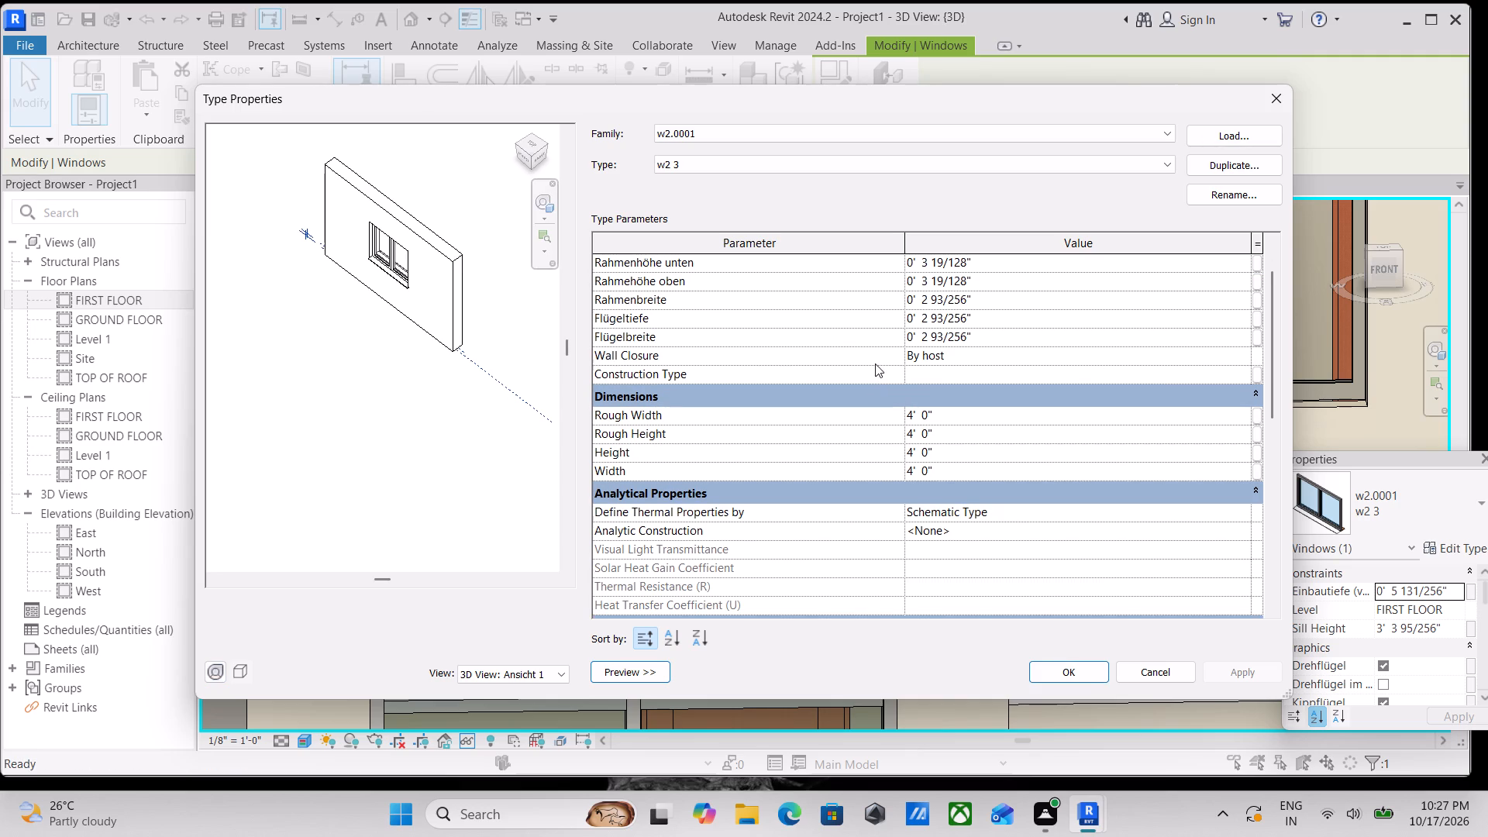
pyautogui.moveTo(841, 350); pyautogui.dragTo(1113, 320, button='middle')
pyautogui.scroll(4, 901, 327)
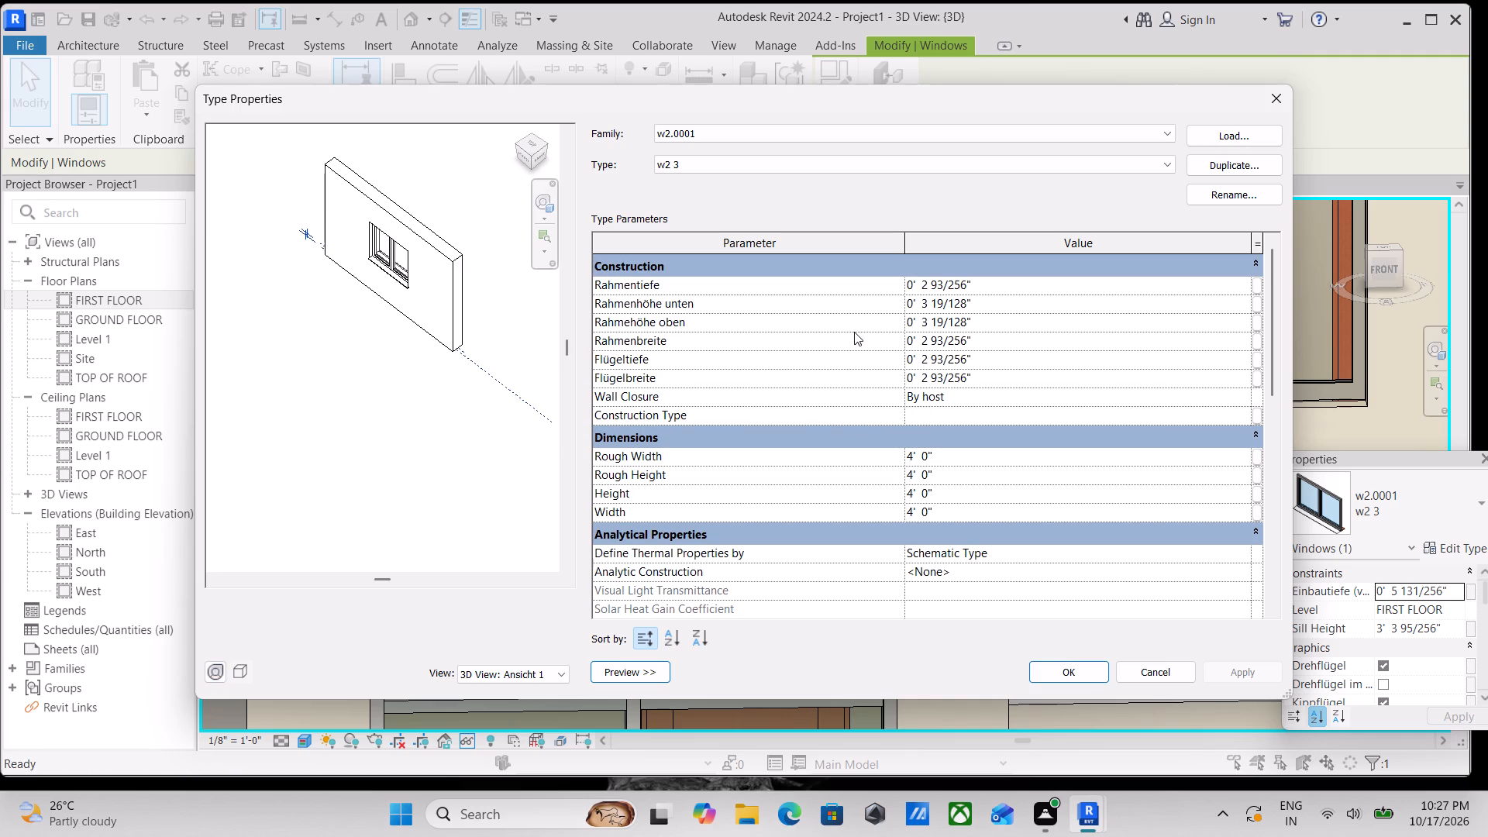
pyautogui.moveTo(852, 332); pyautogui.dragTo(666, 325, button='middle')
pyautogui.moveTo(614, 302); pyautogui.dragTo(919, 288, button='middle')
pyautogui.moveTo(1150, 307); pyautogui.dragTo(885, 299, button='middle')
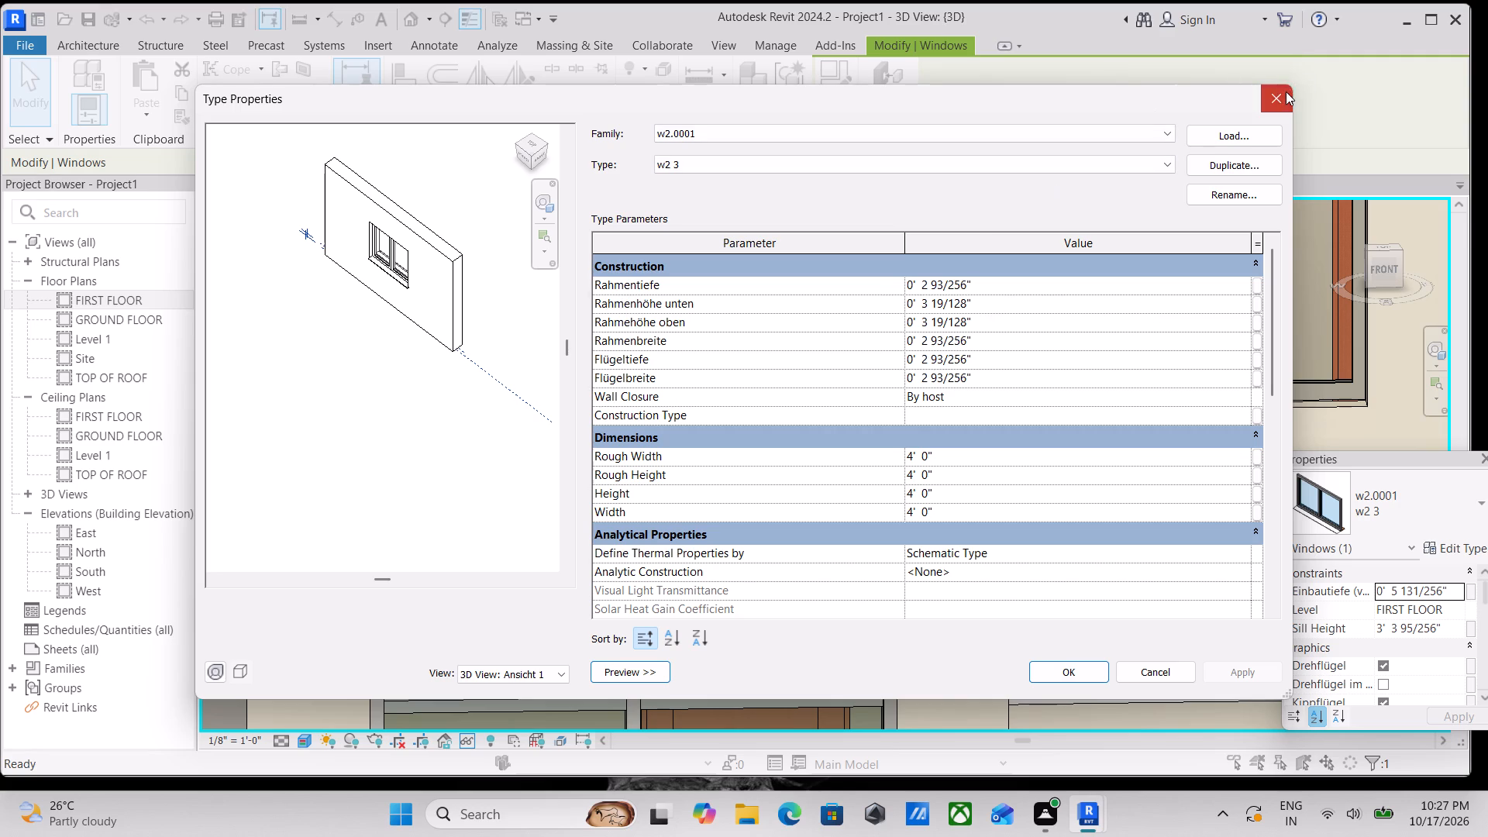
pyautogui.click(1286, 91)
# Deselect the window and examine the realistic front facade, including its windows, garage doors and the western unit's entrance door.
pyautogui.scroll(-4, 1127, 232)
pyautogui.scroll(-4, 986, 334)
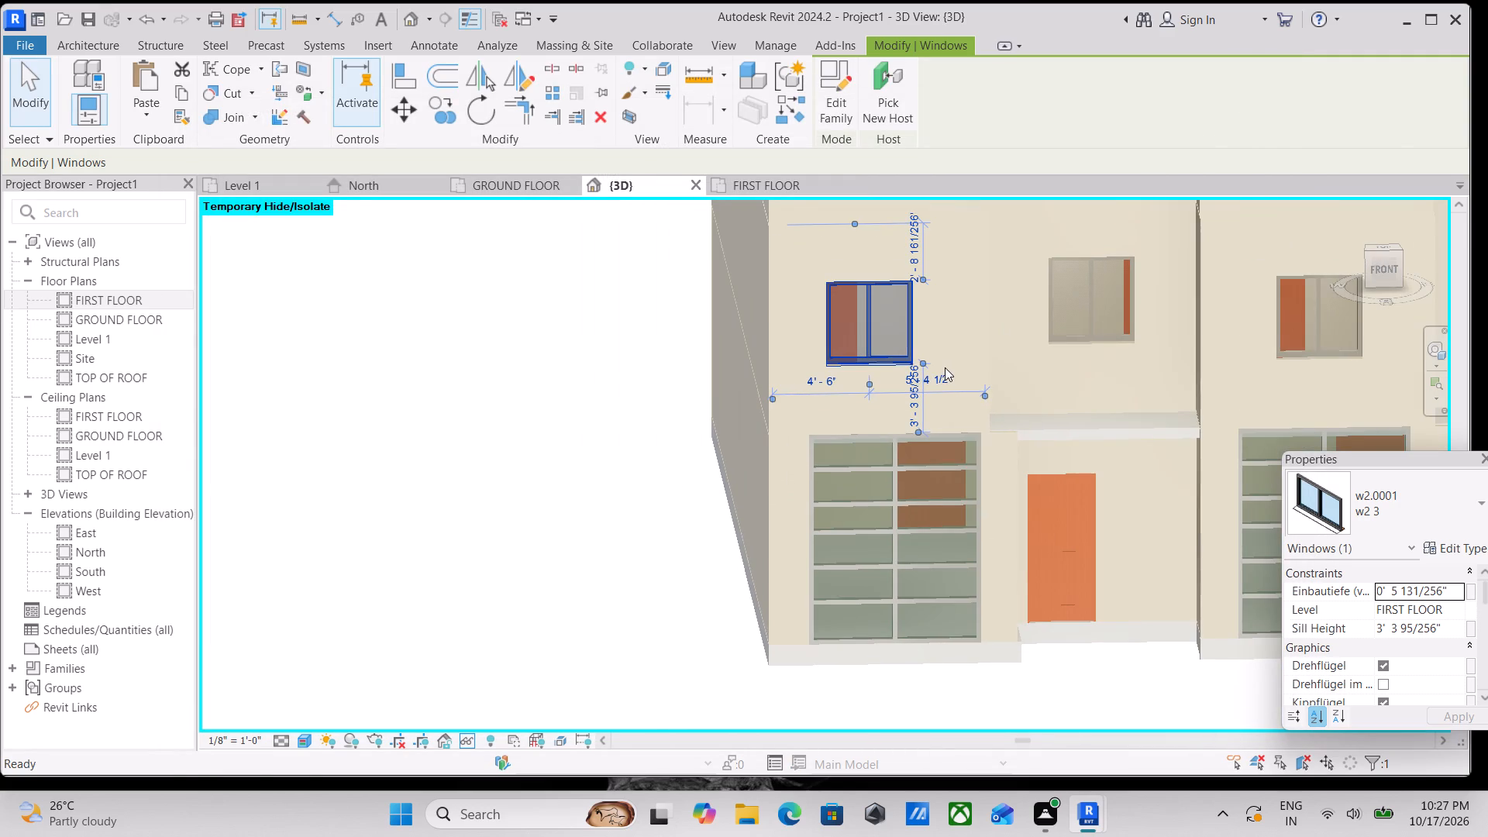
pyautogui.press('Escape')
pyautogui.scroll(-6, 945, 367)
pyautogui.scroll(-2, 1007, 358)
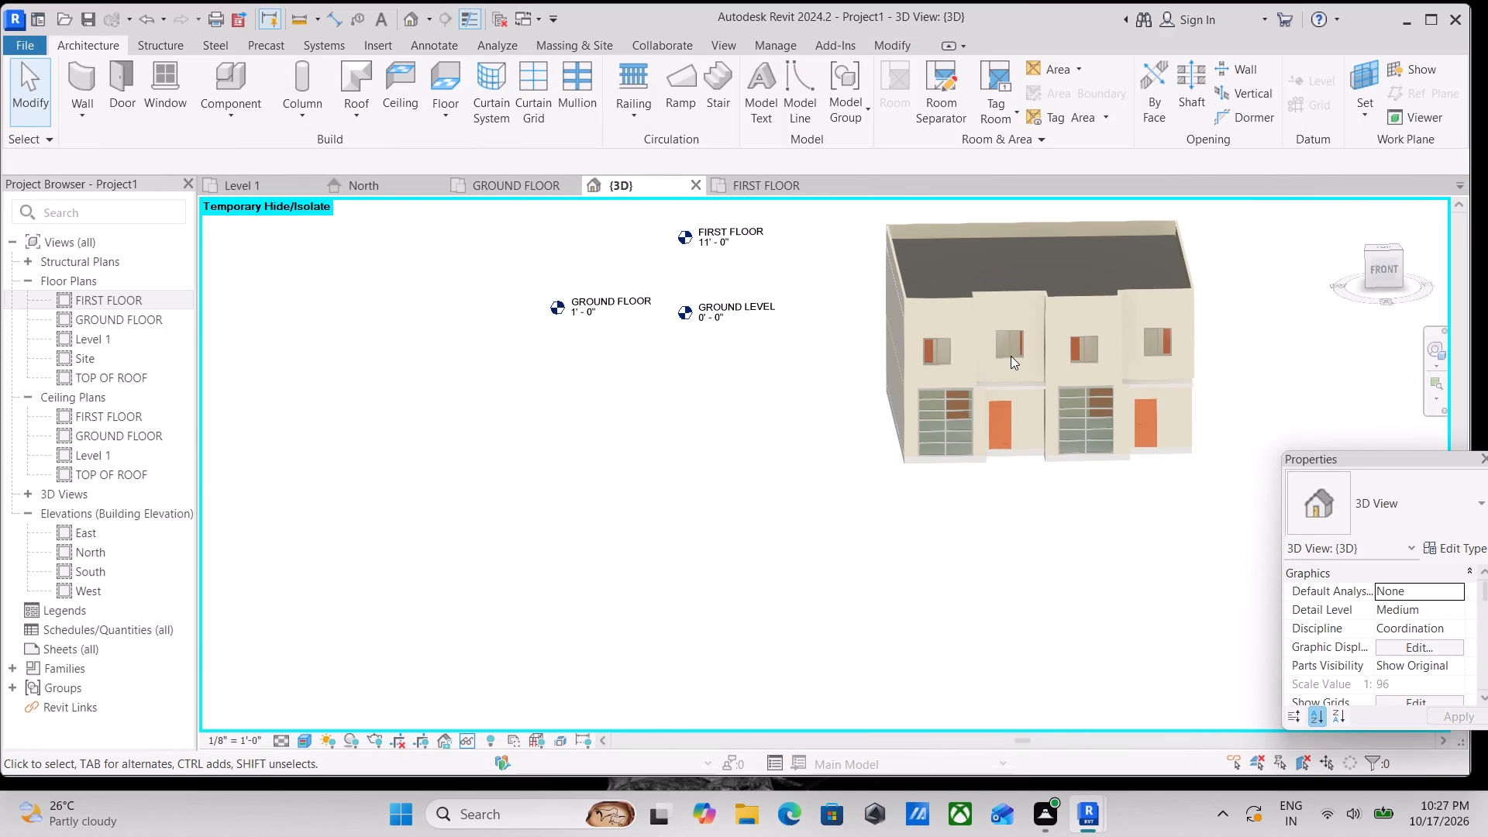
pyautogui.keyDown('shift'); pyautogui.moveTo(1014, 351); pyautogui.dragTo(904, 458, button='middle'); pyautogui.keyUp('shift')
pyautogui.scroll(5, 1100, 320)
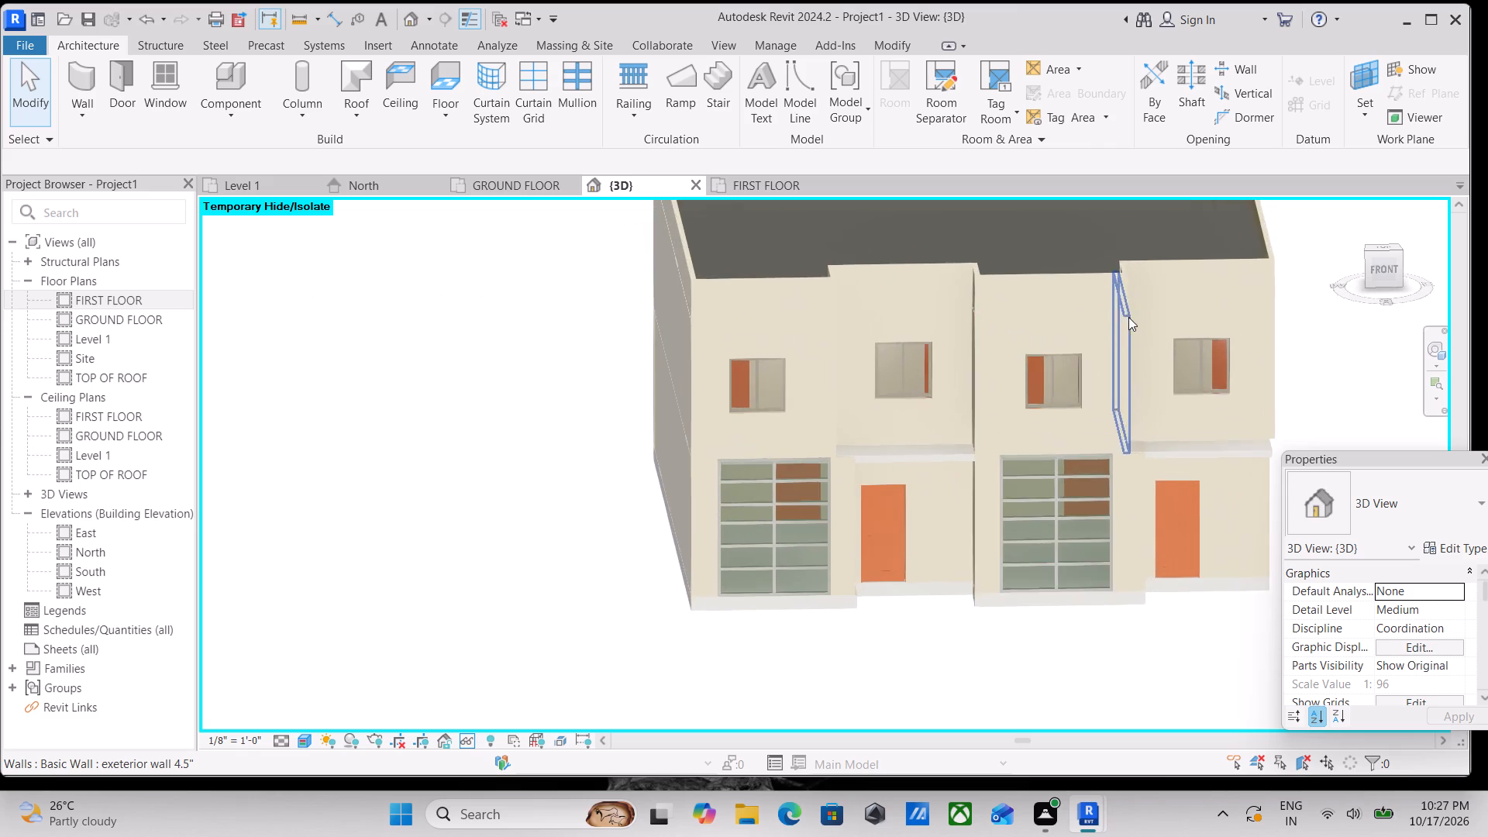
pyautogui.scroll(3, 1089, 410)
pyautogui.press('Escape')
pyautogui.scroll(-8, 1013, 399)
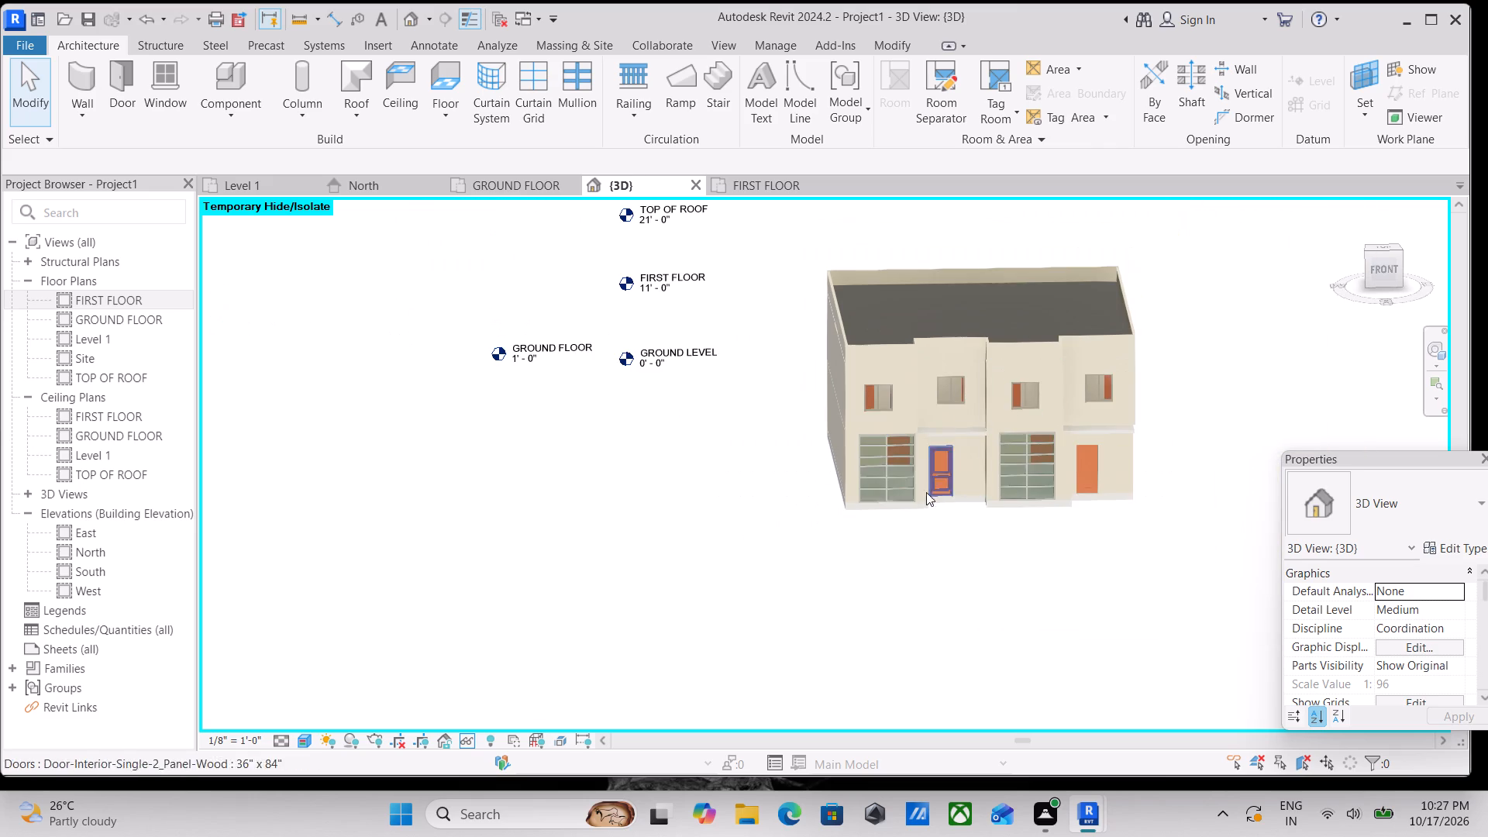
pyautogui.scroll(9, 904, 505)
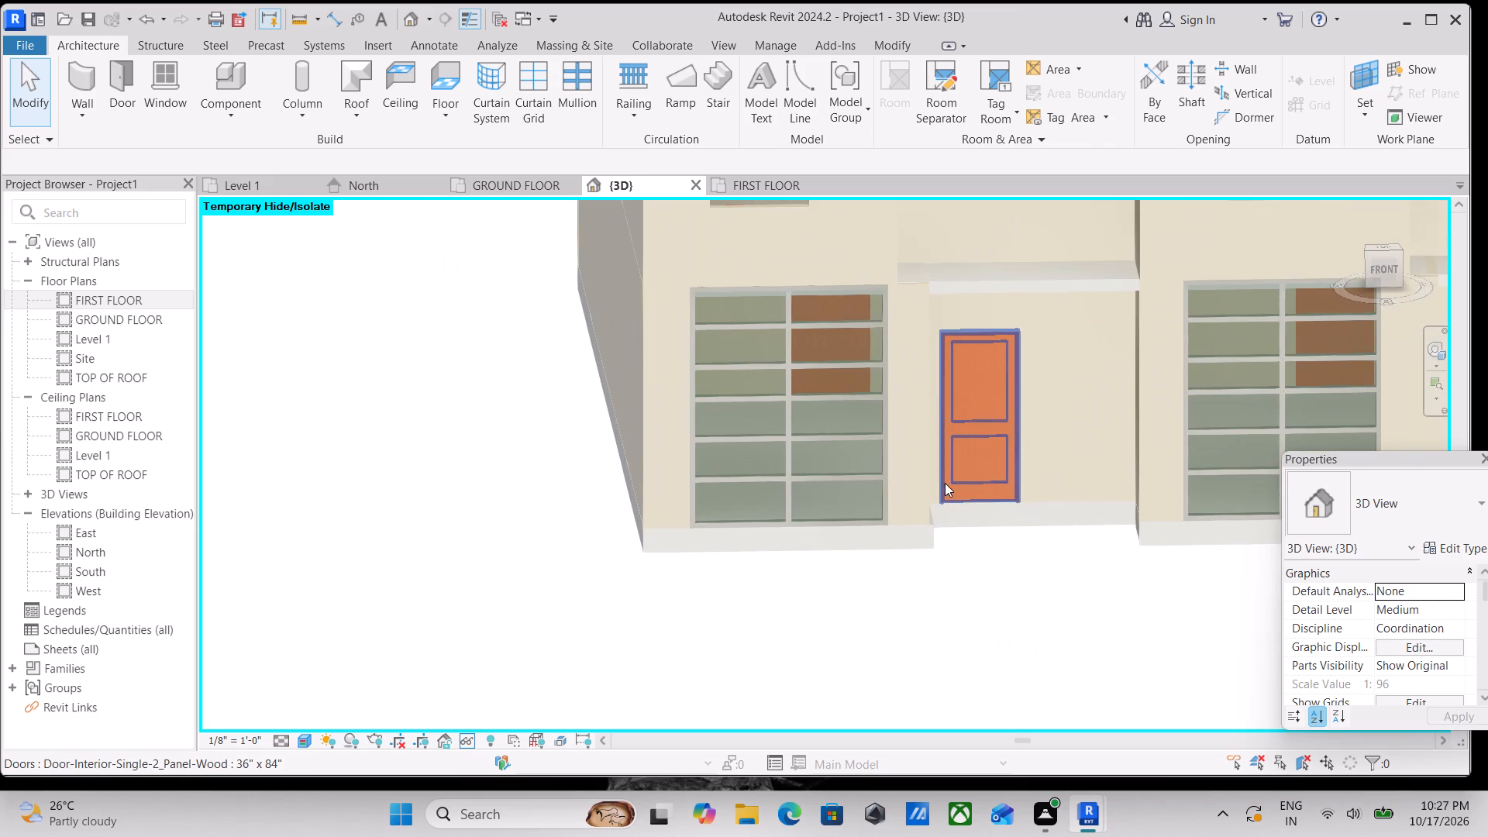
pyautogui.scroll(1, 945, 483)
pyautogui.scroll(-7, 945, 483)
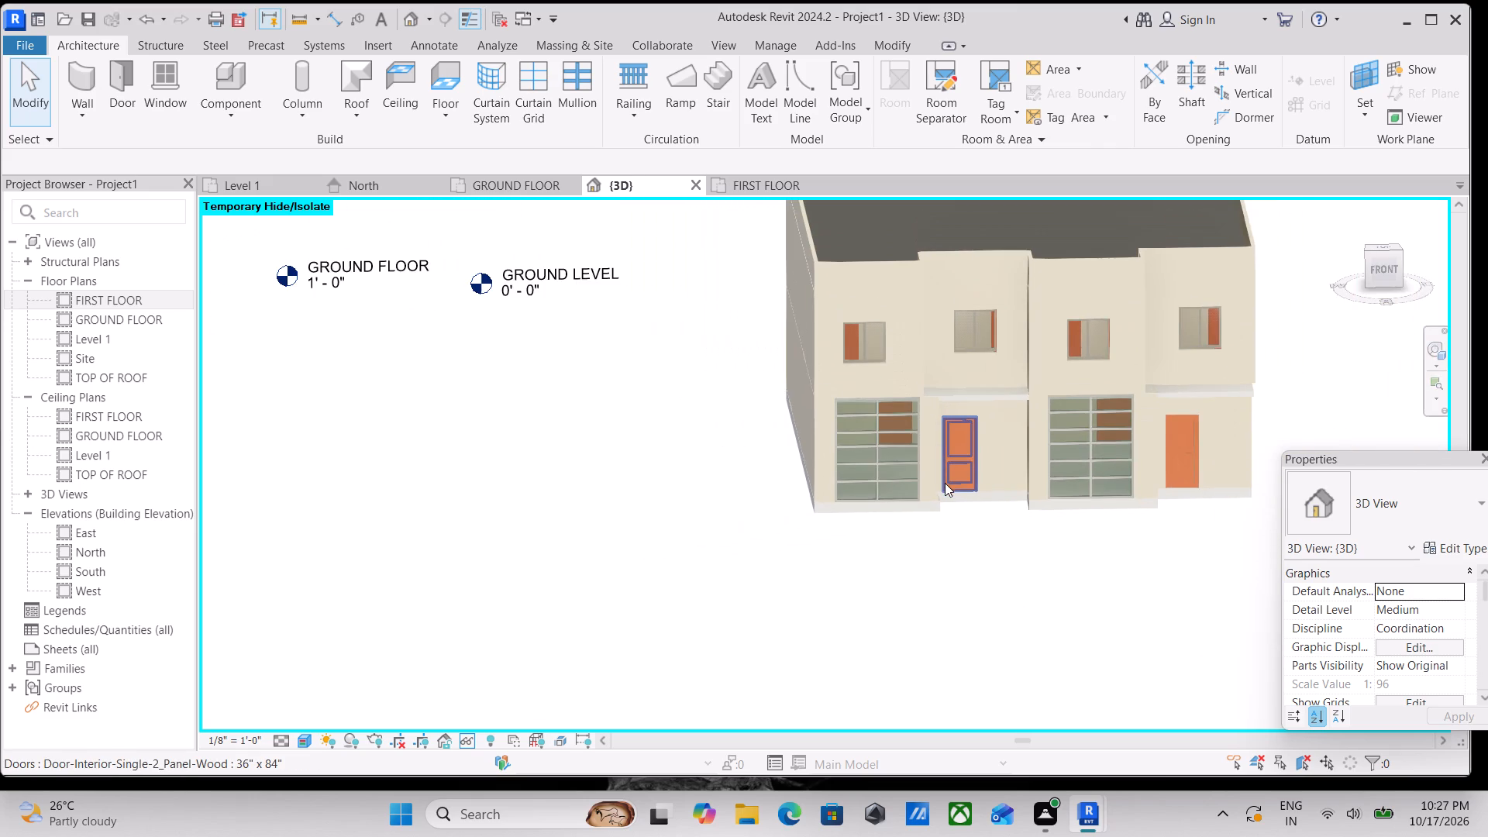
# Examine the roof, the blank side wall and the front corners of the house in 3D.
pyautogui.keyDown('shift'); pyautogui.moveTo(946, 482); pyautogui.dragTo(966, 553, button='middle'); pyautogui.keyUp('shift')
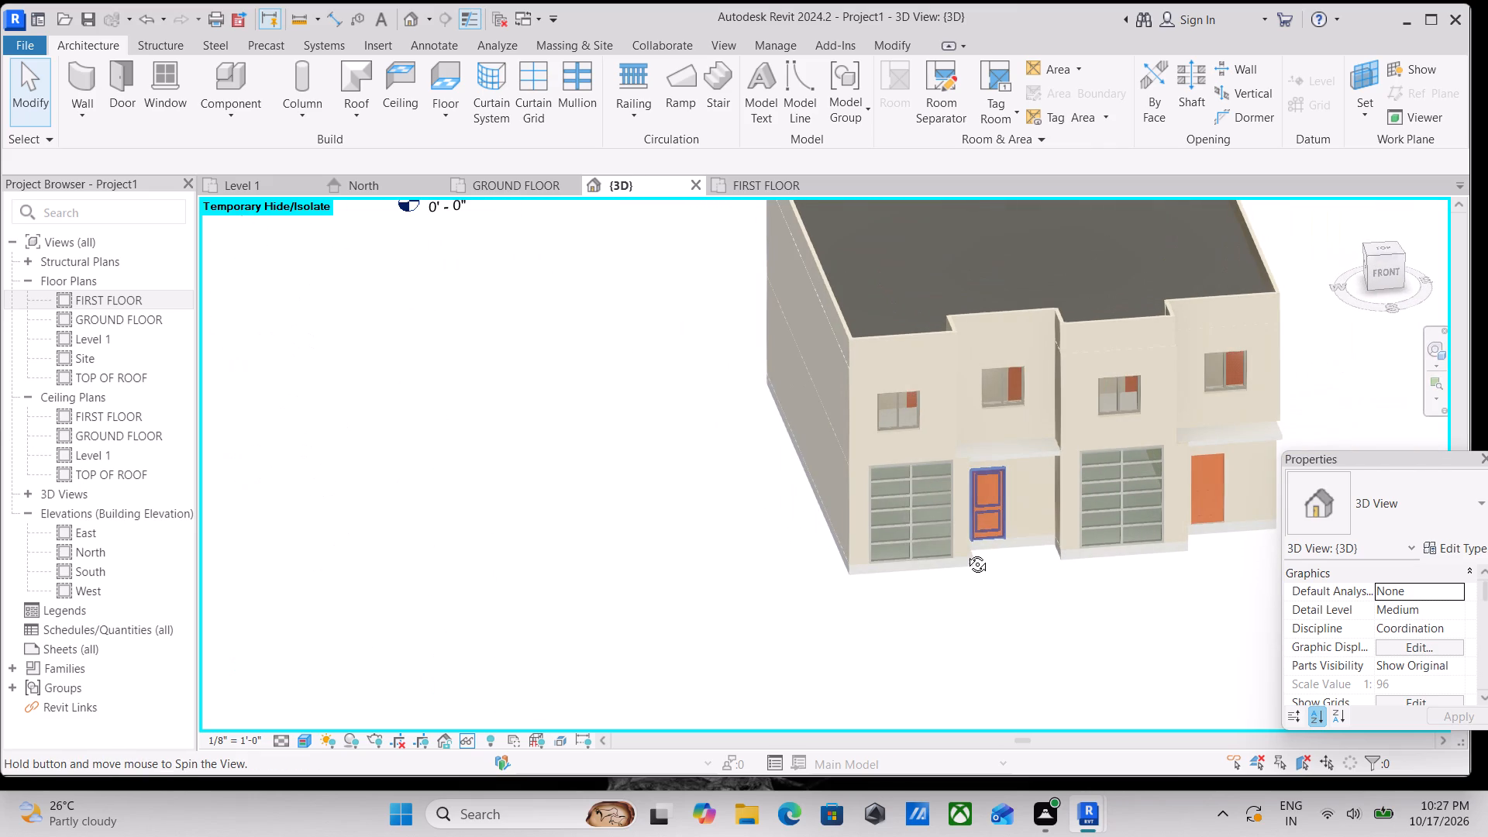
pyautogui.keyDown('shift'); pyautogui.moveTo(966, 553); pyautogui.dragTo(1063, 613, button='middle'); pyautogui.keyUp('shift')
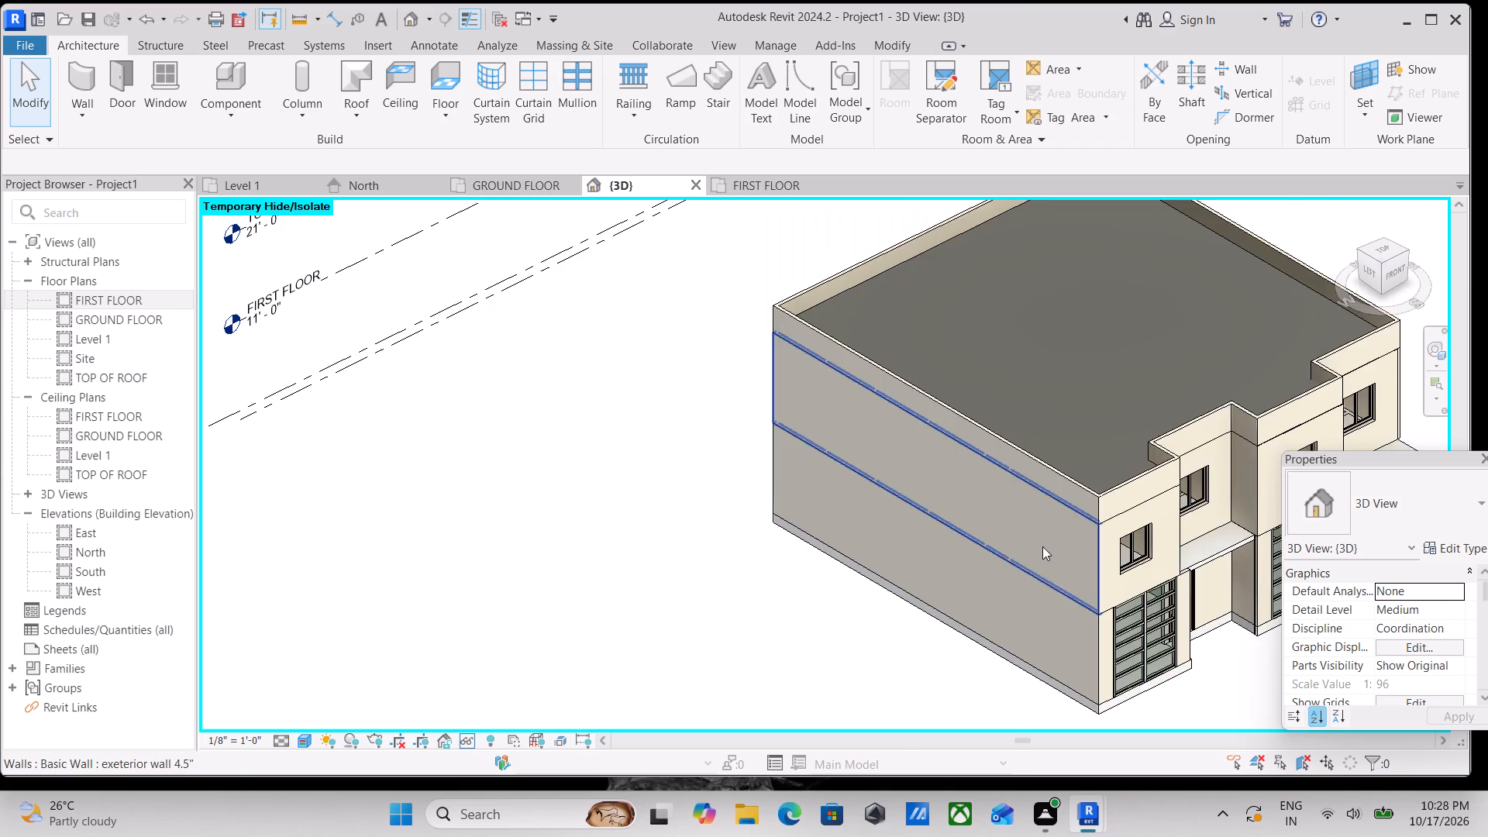
pyautogui.moveTo(1042, 546); pyautogui.dragTo(798, 542, button='middle')
pyautogui.keyDown('shift'); pyautogui.moveTo(809, 542); pyautogui.dragTo(942, 511, button='middle'); pyautogui.keyUp('shift')
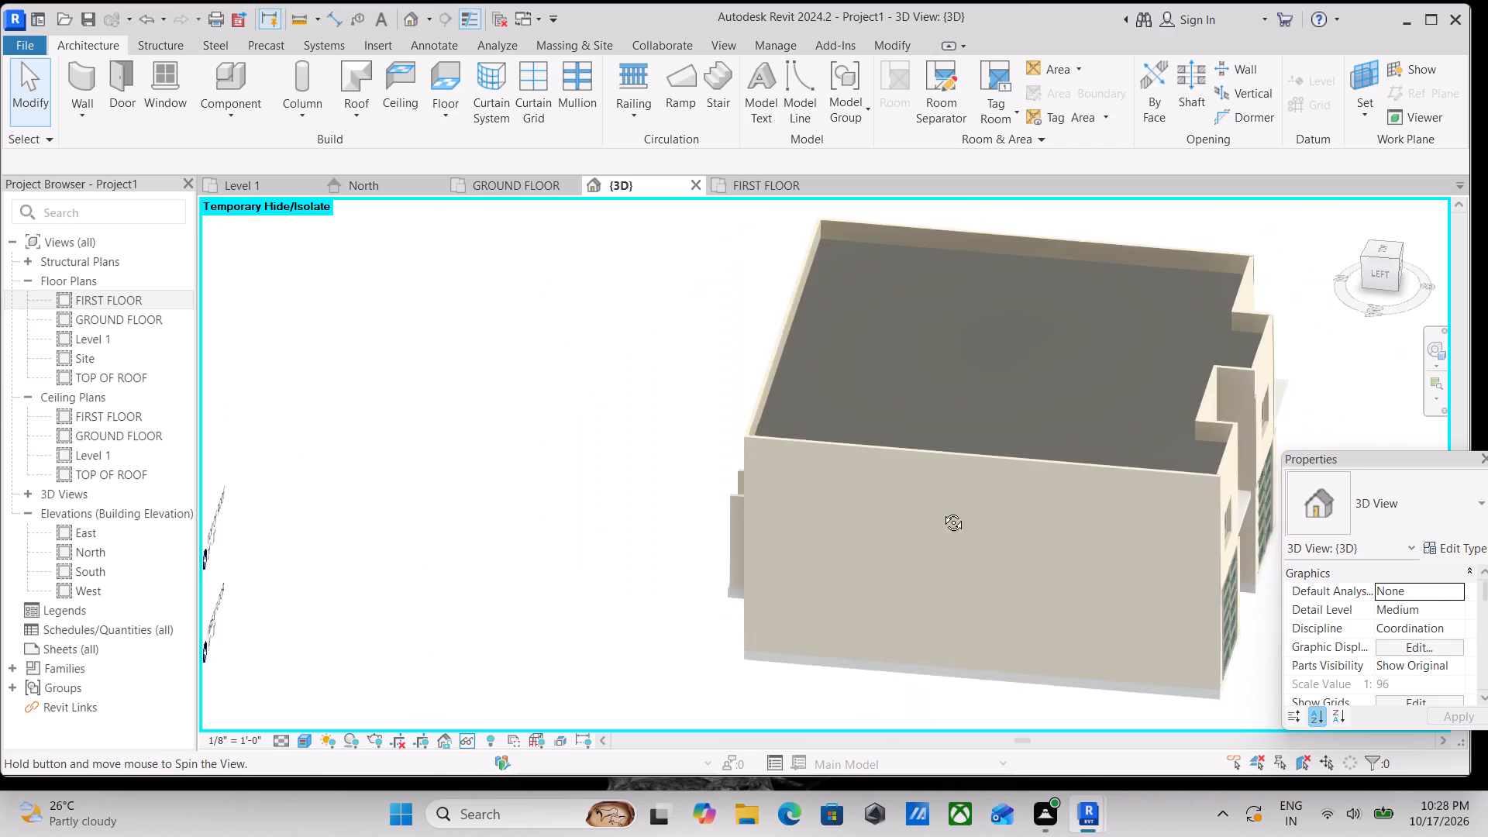
pyautogui.keyDown('shift'); pyautogui.moveTo(942, 511); pyautogui.dragTo(773, 545, button='middle'); pyautogui.keyUp('shift')
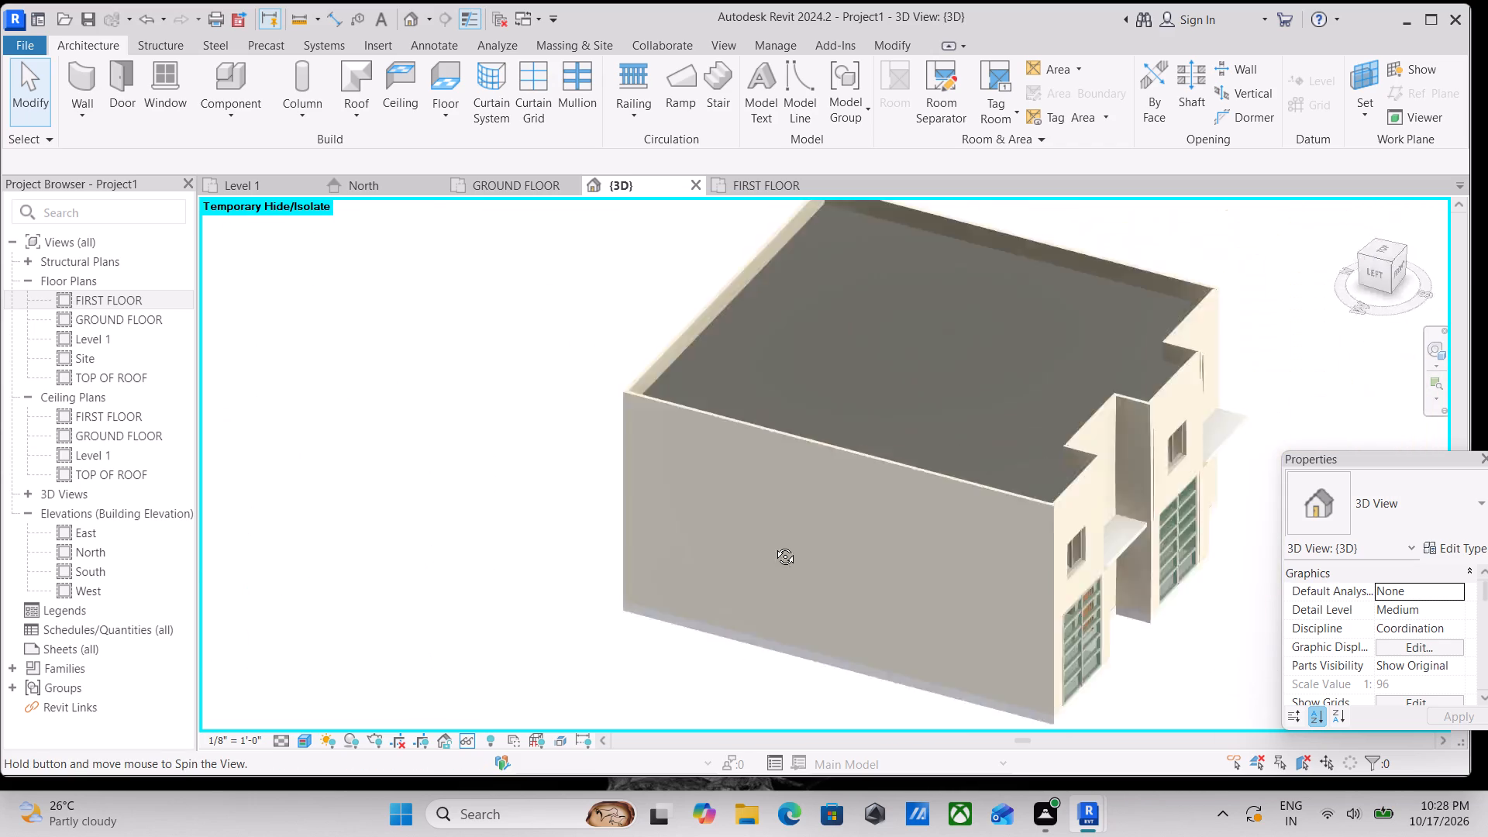
pyautogui.keyDown('shift'); pyautogui.moveTo(773, 545); pyautogui.dragTo(604, 610, button='middle'); pyautogui.keyUp('shift')
# From the top view, create a Grassland - 16" toposolid on GROUND LEVEL from a sketched rectangle of about 23,040 SF around the house.
pyautogui.click(1387, 252)
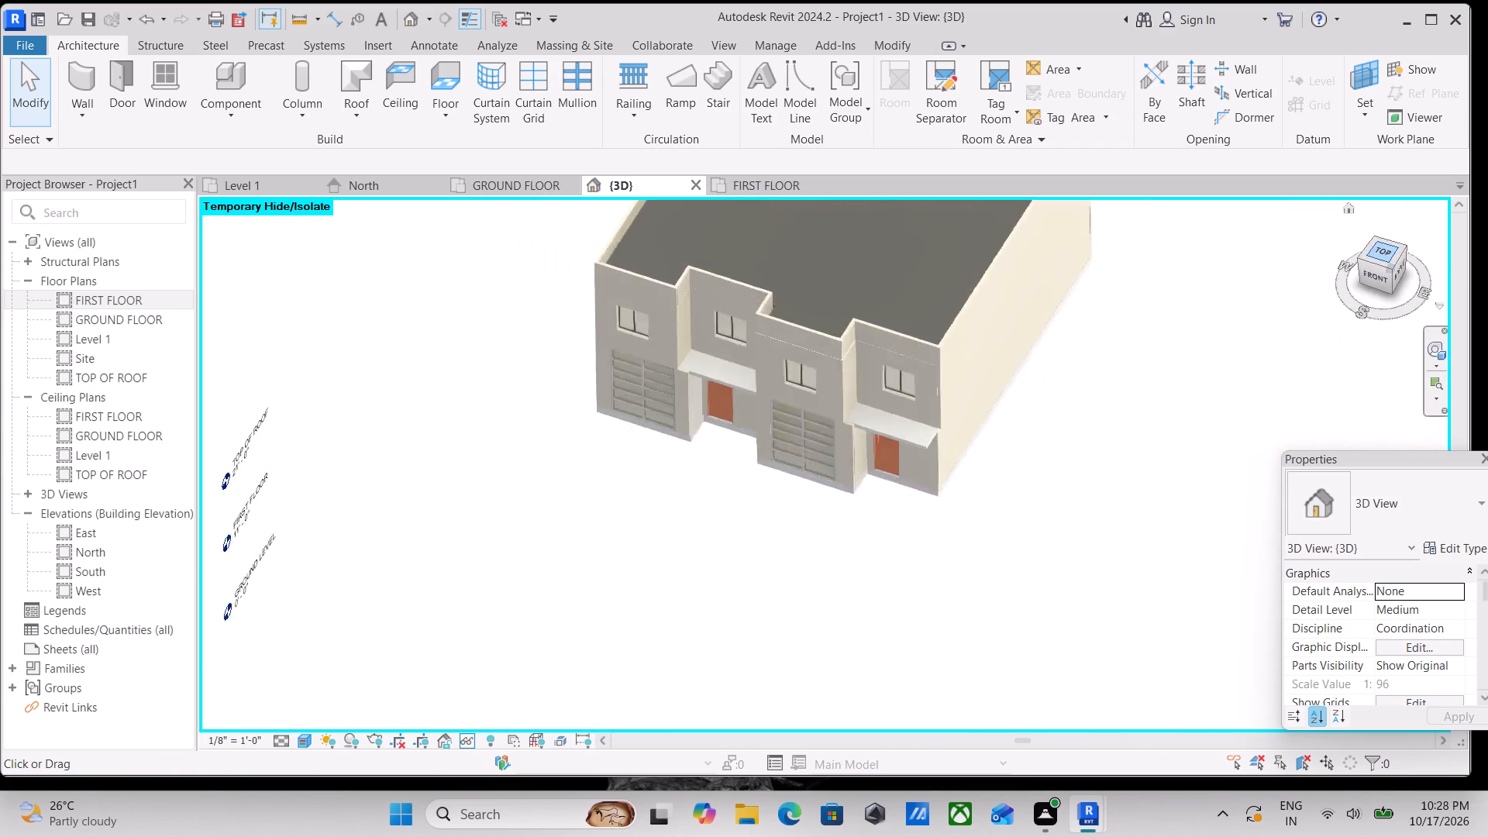
pyautogui.scroll(2, 1158, 400)
pyautogui.scroll(3, 848, 461)
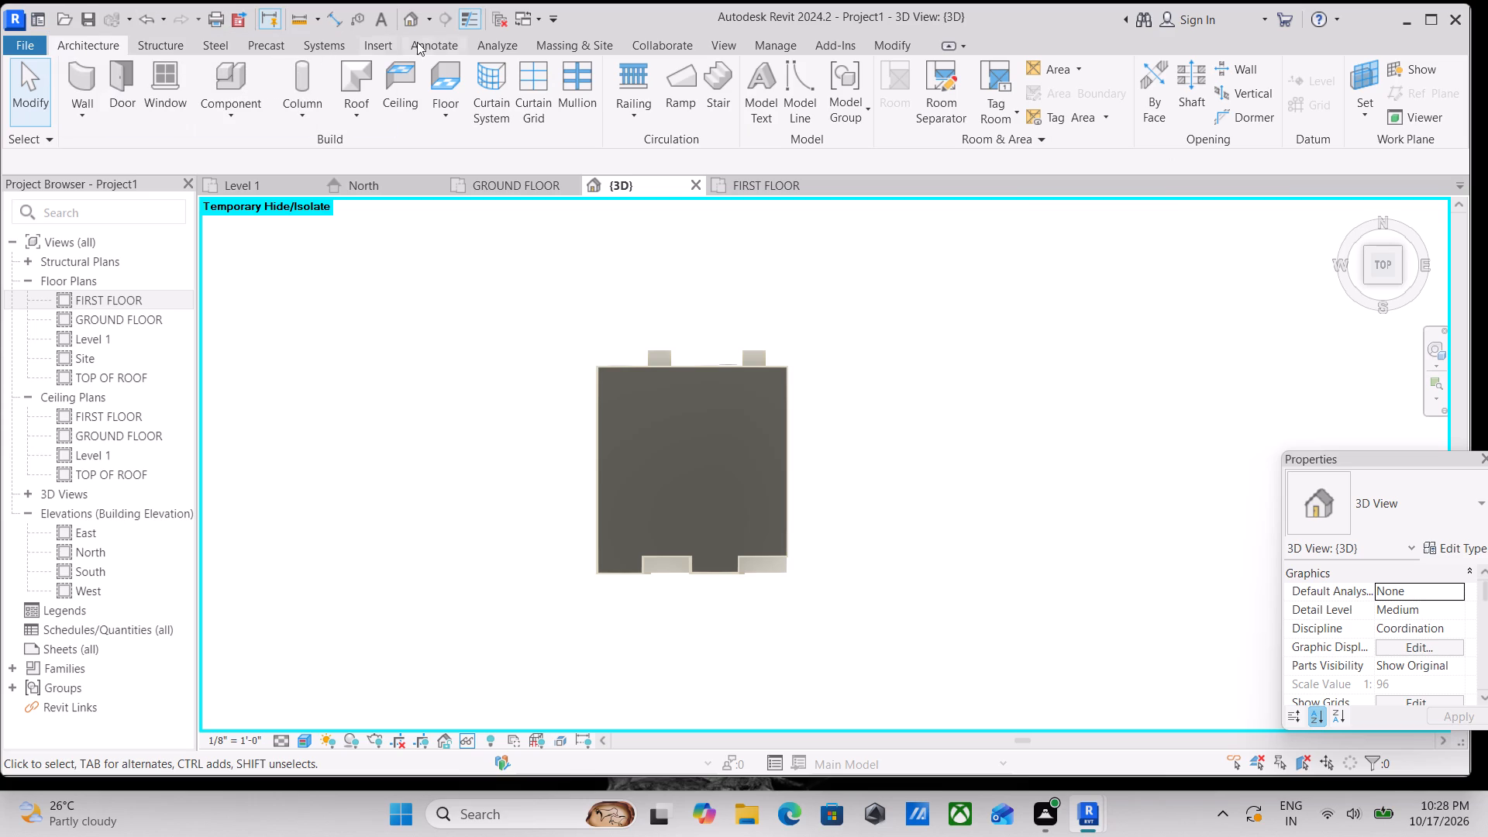
pyautogui.click(587, 46)
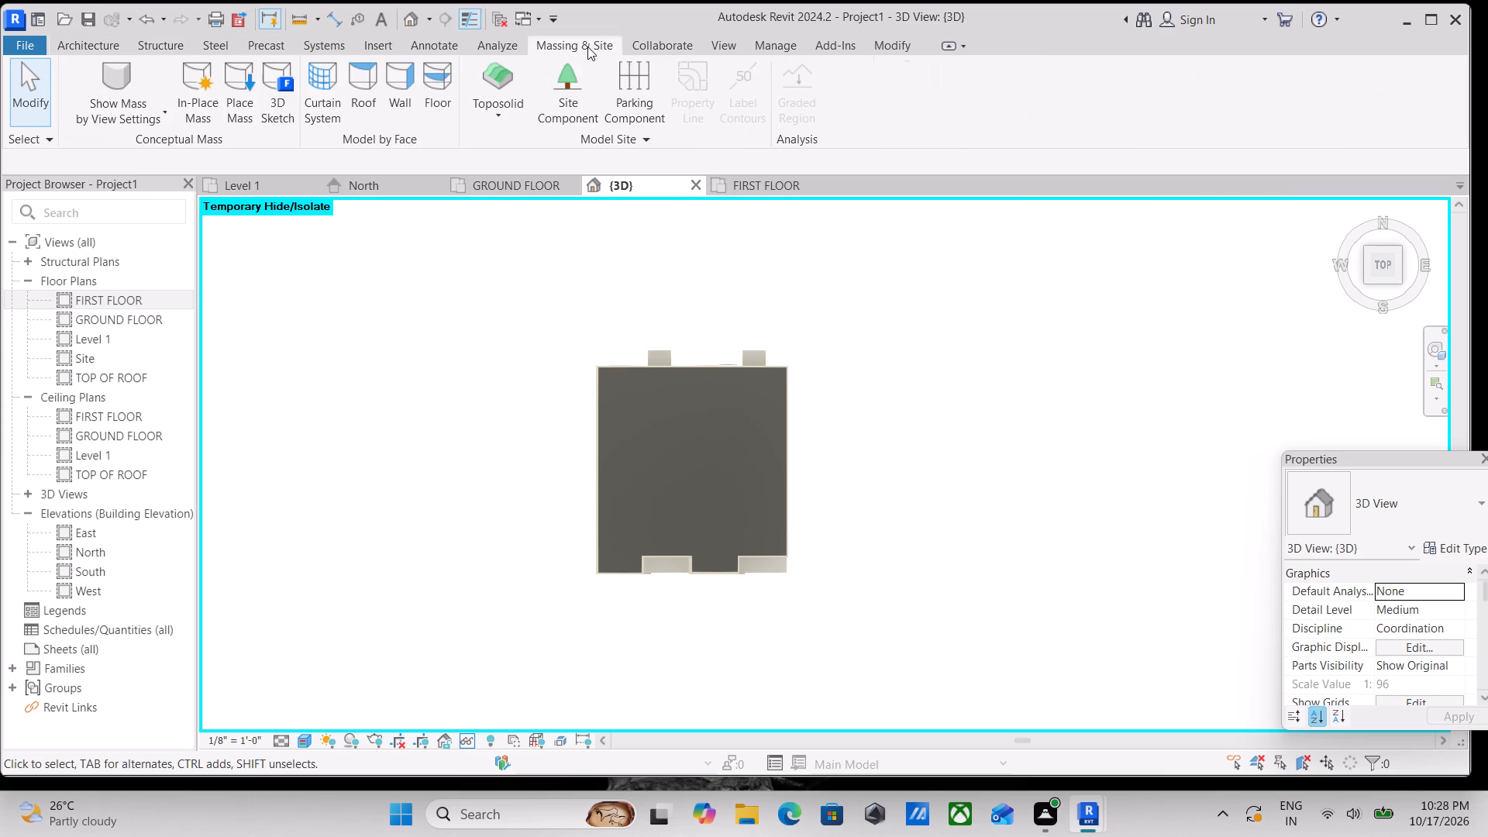
pyautogui.click(513, 111)
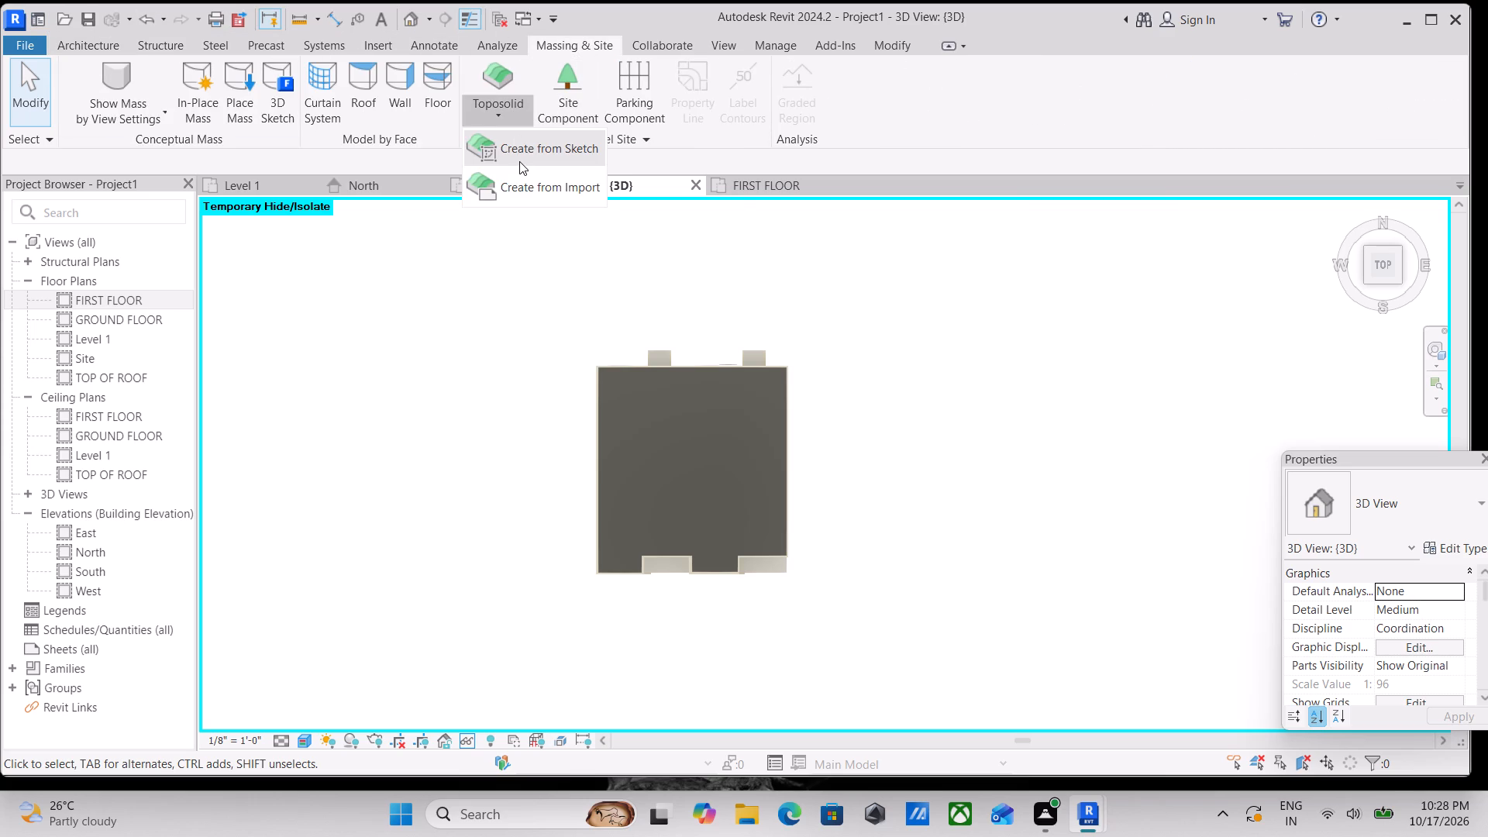
pyautogui.click(522, 153)
pyautogui.scroll(-5, 552, 319)
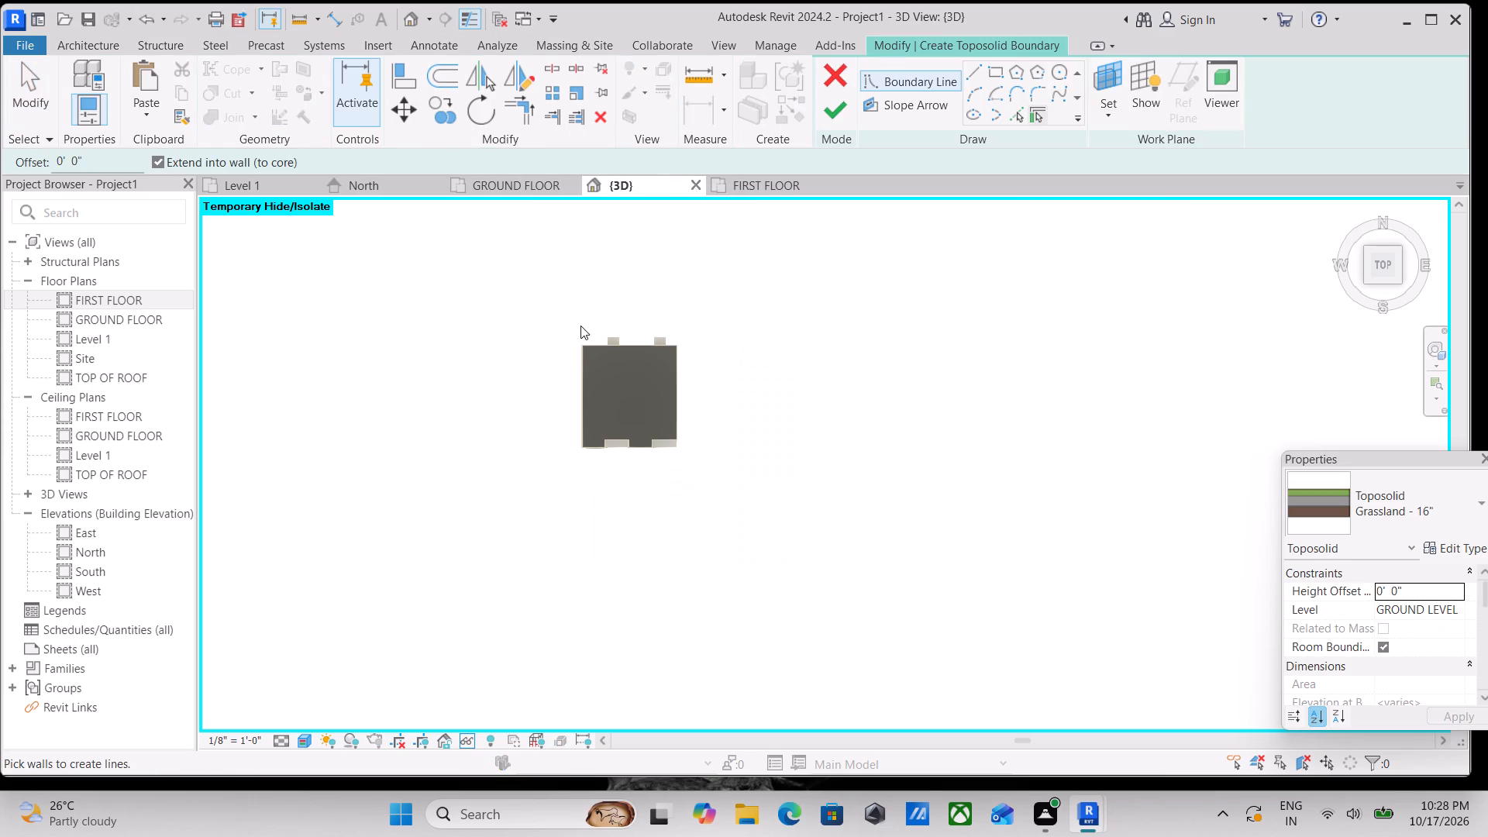
pyautogui.click(1001, 66)
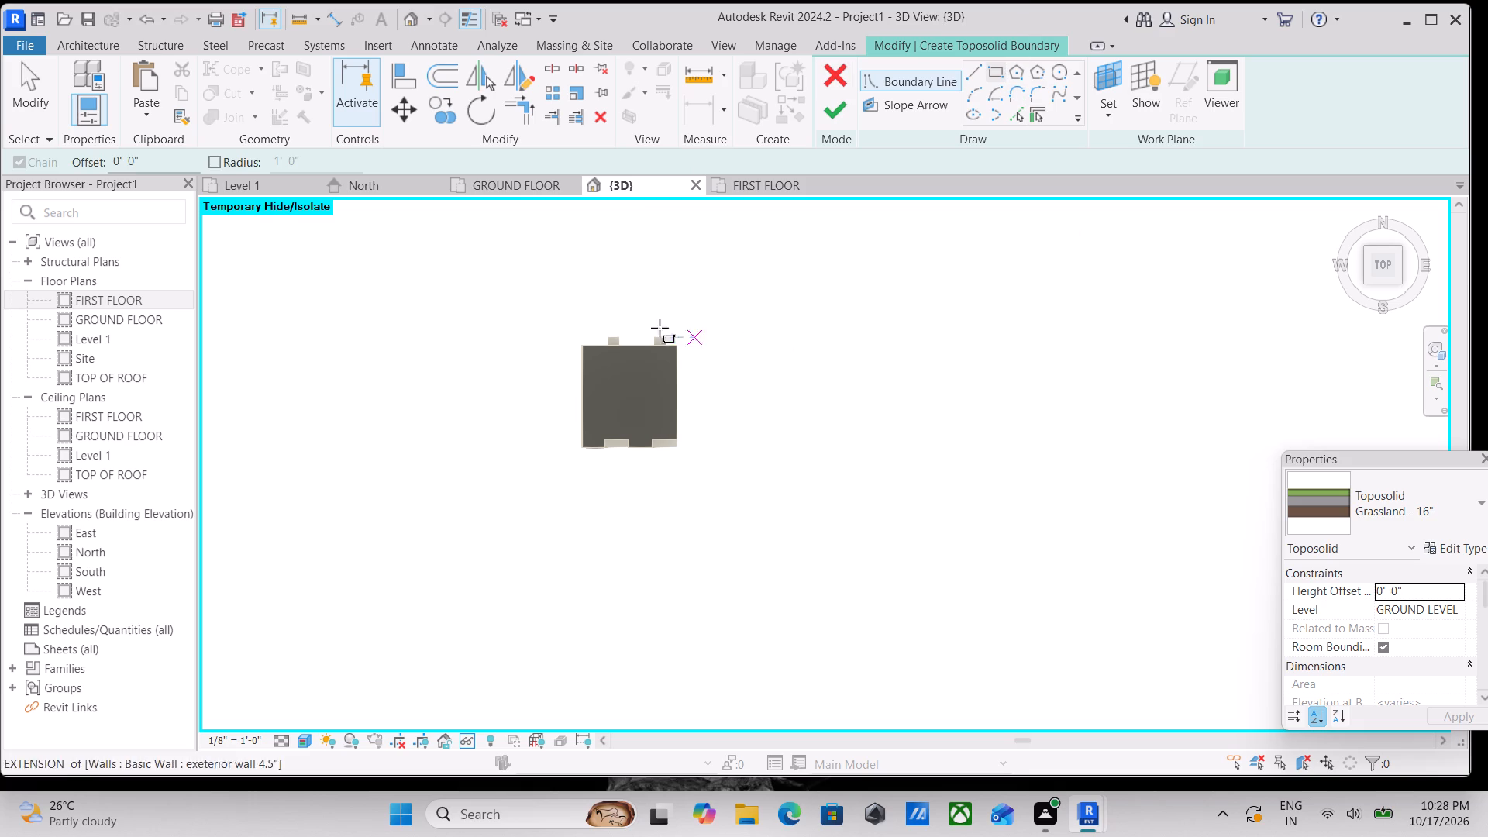
pyautogui.click(498, 239)
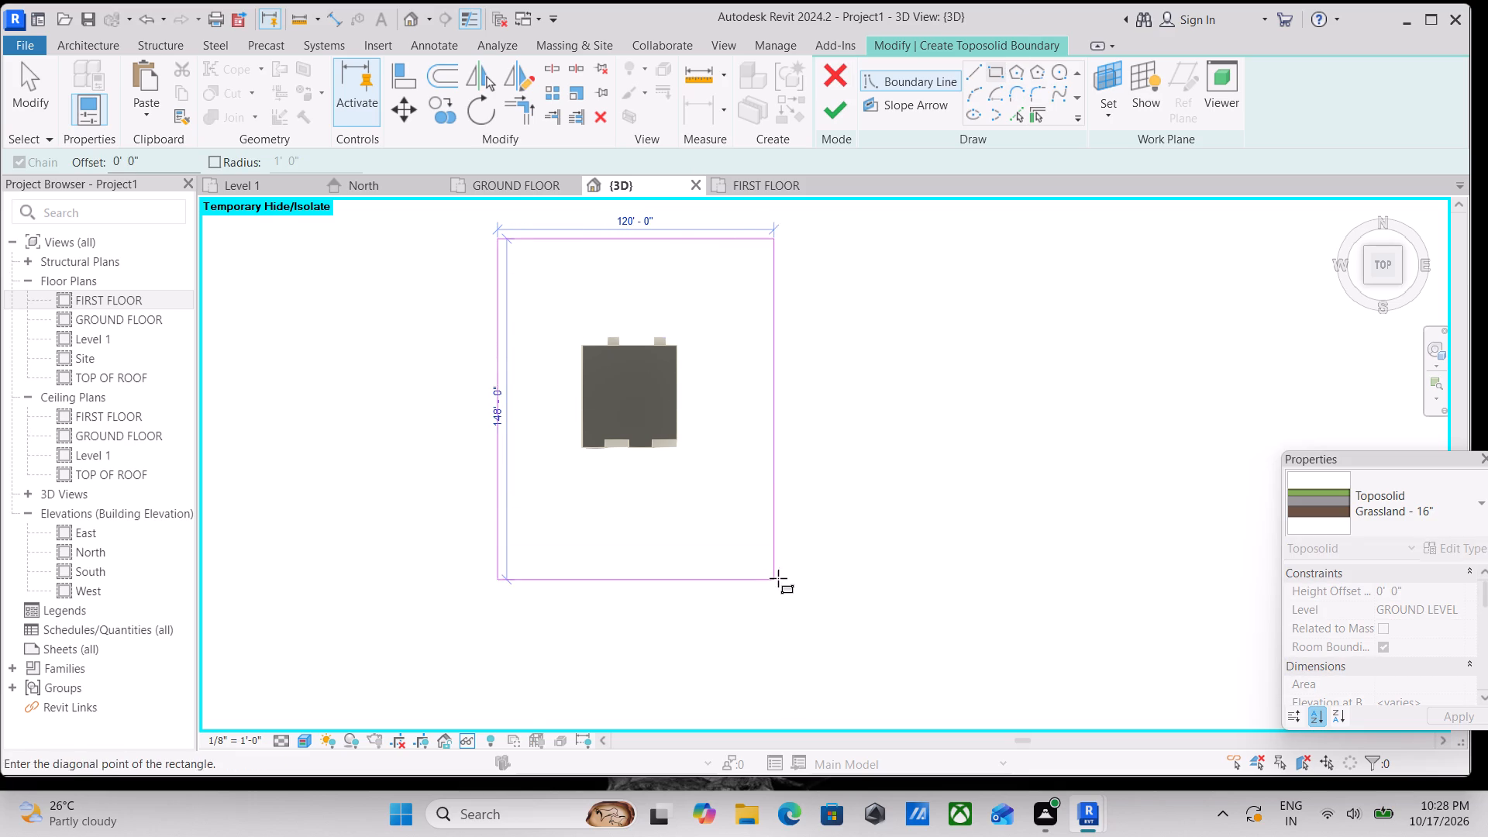
pyautogui.click(831, 605)
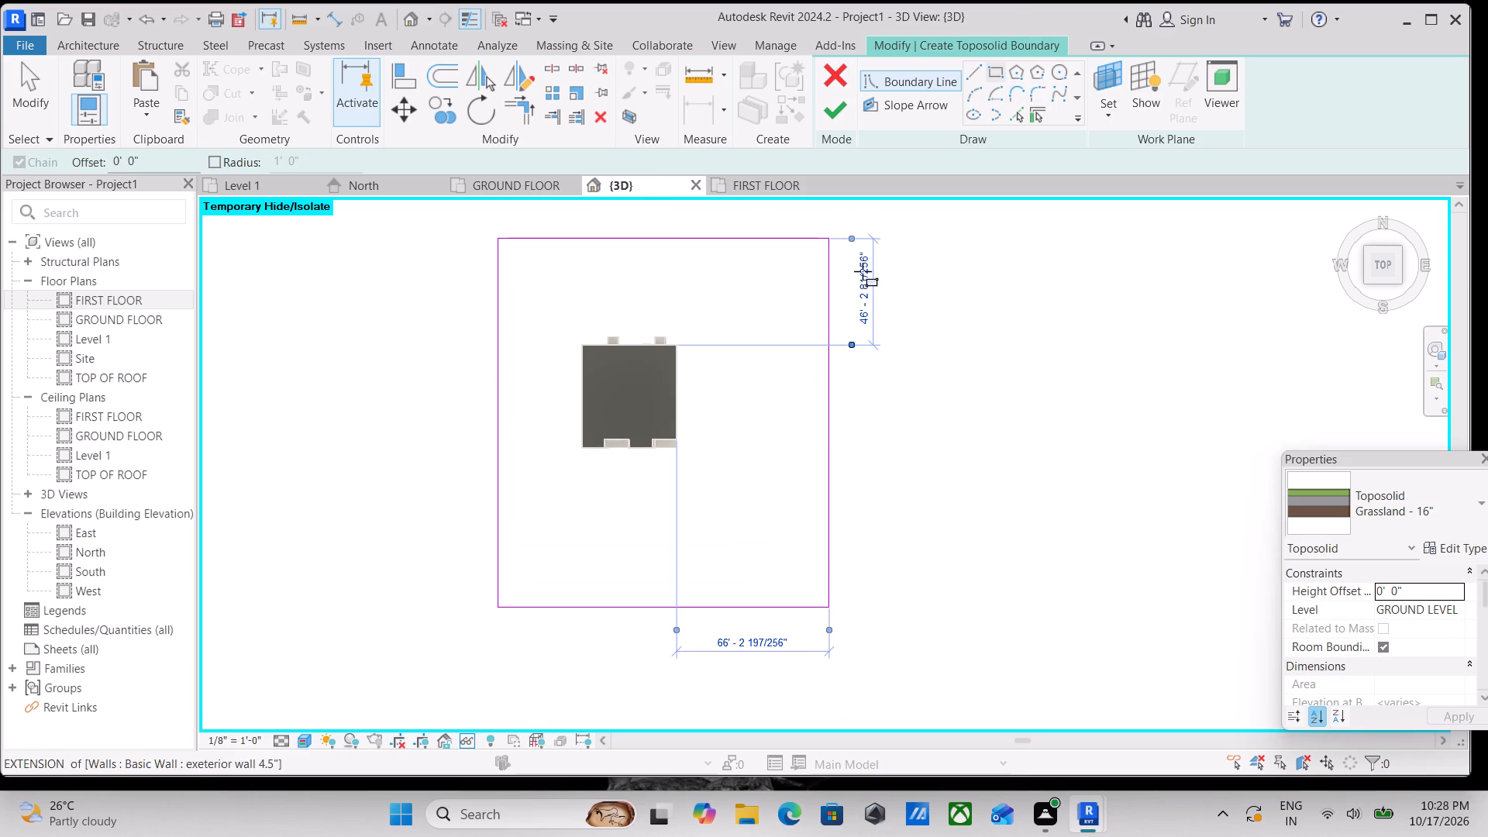
pyautogui.click(846, 107)
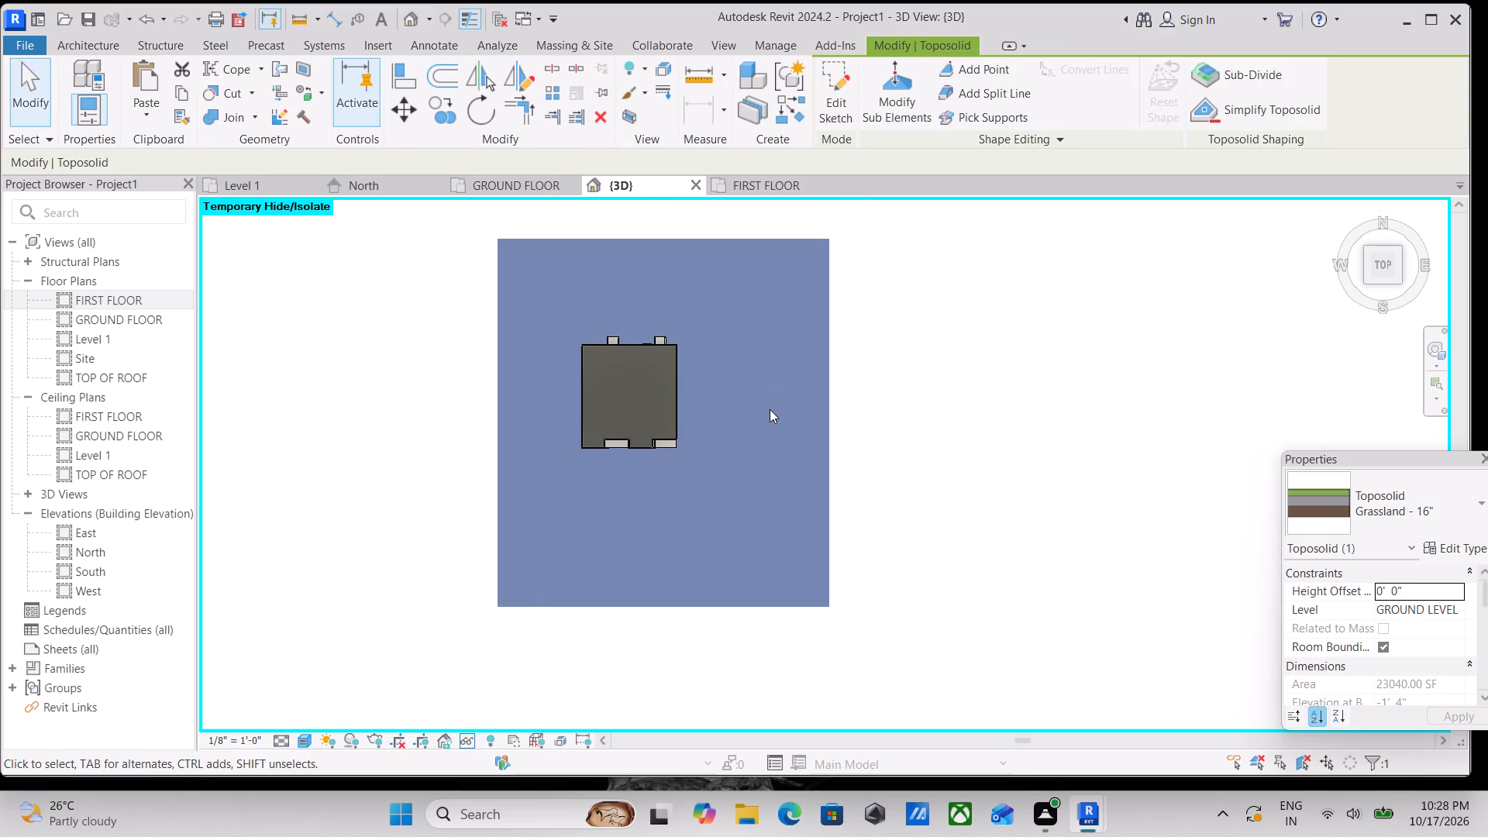
pyautogui.scroll(-3, 770, 409)
pyautogui.scroll(-2, 747, 475)
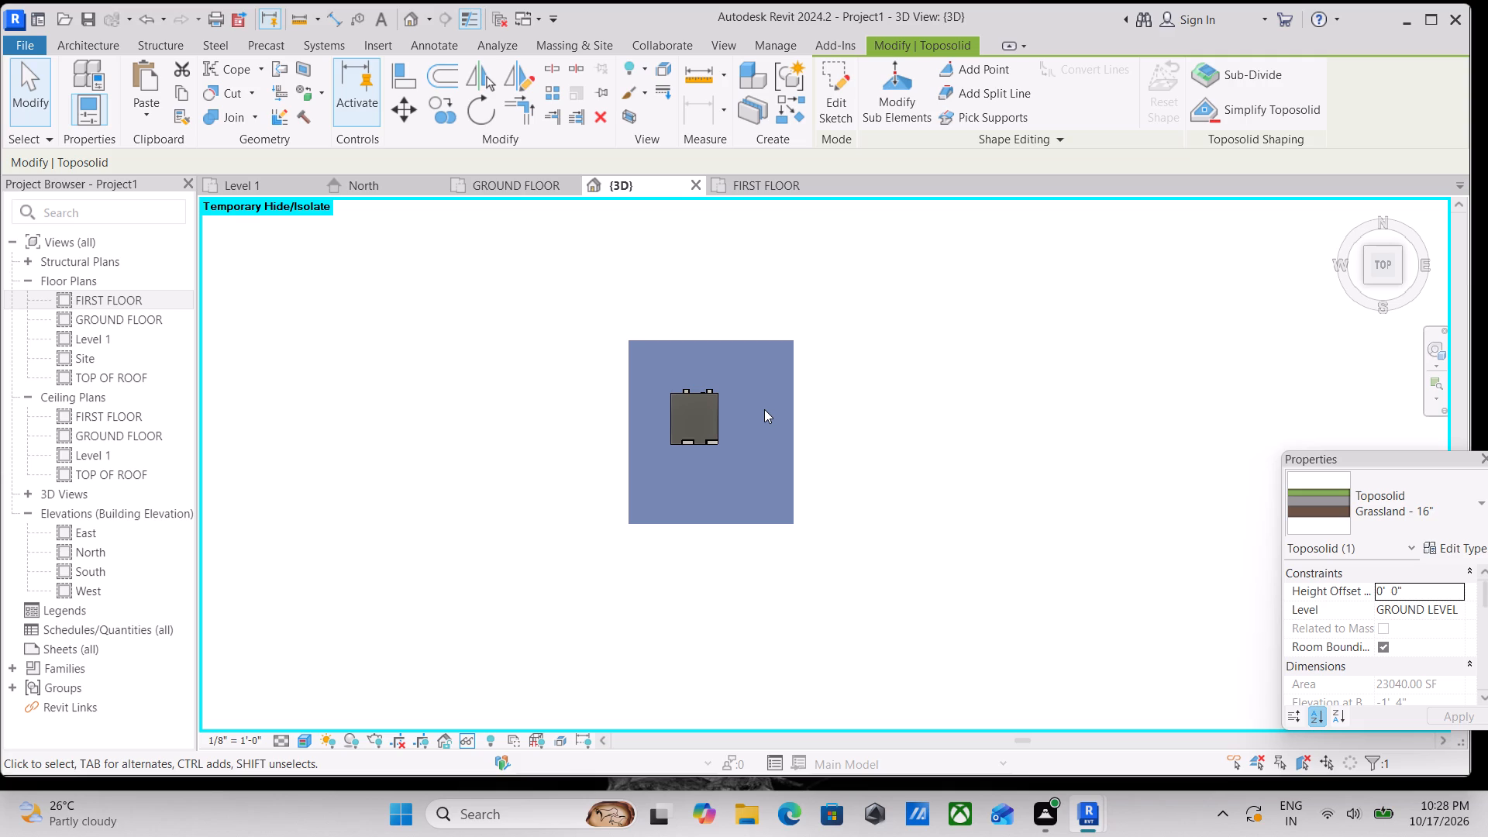
pyautogui.press('Escape')
# Examine the grass toposolid around the house in 3D, including where the front plinth meets the ground.
pyautogui.scroll(1, 759, 453)
pyautogui.keyDown('shift'); pyautogui.moveTo(728, 492); pyautogui.dragTo(777, 255, button='middle'); pyautogui.keyUp('shift')
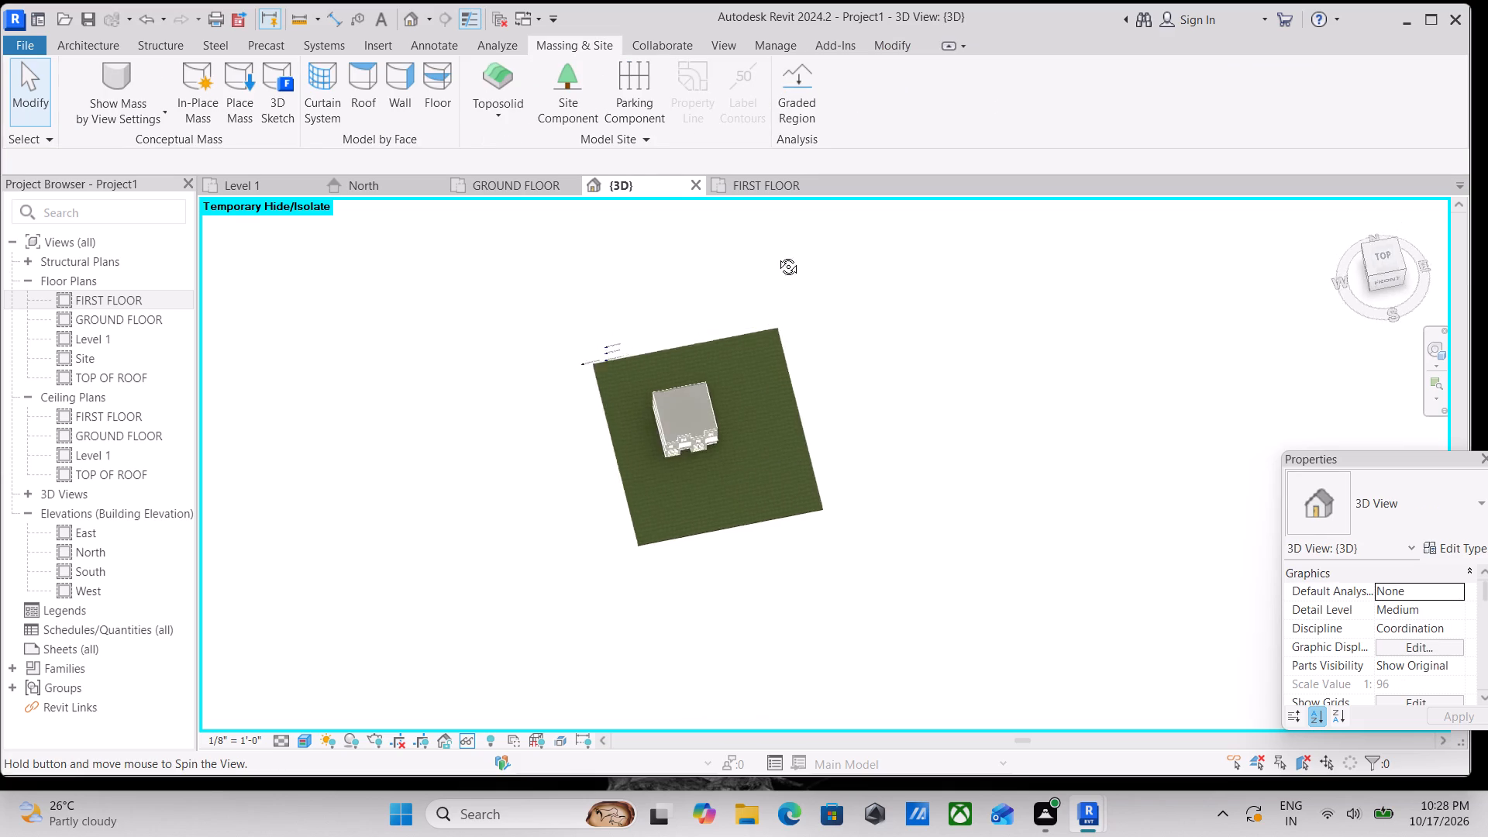
pyautogui.keyDown('shift'); pyautogui.moveTo(777, 255); pyautogui.dragTo(796, 53, button='middle'); pyautogui.keyUp('shift')
pyautogui.keyDown('shift'); pyautogui.moveTo(716, 498); pyautogui.dragTo(653, 322, button='middle'); pyautogui.keyUp('shift')
pyautogui.keyDown('shift'); pyautogui.moveTo(716, 439); pyautogui.dragTo(648, 524, button='middle'); pyautogui.keyUp('shift')
pyautogui.scroll(12, 698, 475)
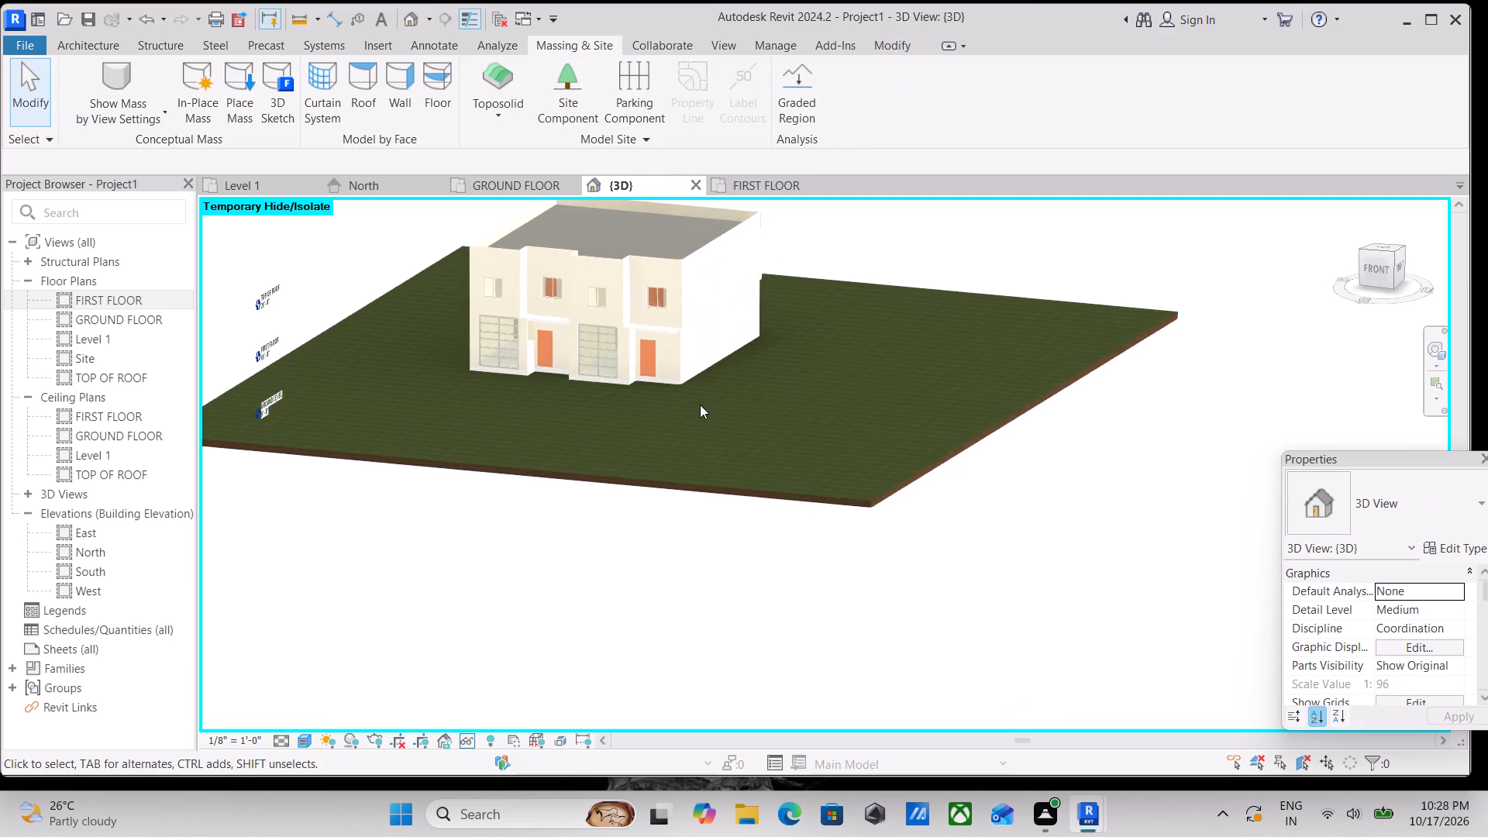
pyautogui.scroll(2, 700, 405)
pyautogui.scroll(3, 428, 394)
pyautogui.scroll(4, 635, 397)
pyautogui.scroll(3, 579, 308)
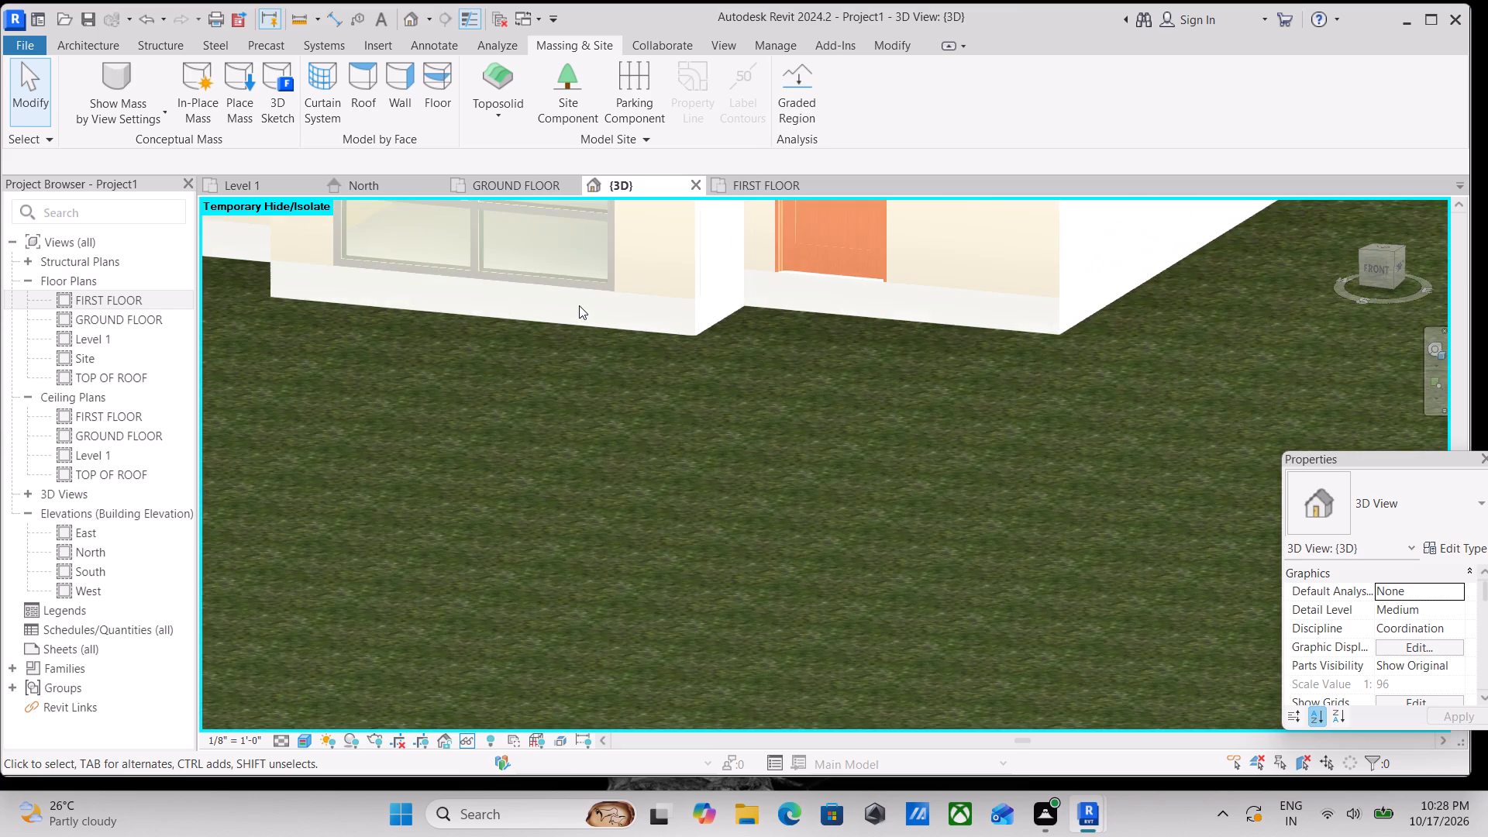
pyautogui.scroll(-7, 579, 305)
pyautogui.moveTo(600, 372); pyautogui.dragTo(692, 453, button='middle')
pyautogui.scroll(-2, 475, 429)
pyautogui.moveTo(495, 453); pyautogui.dragTo(581, 520, button='middle')
pyautogui.scroll(-1, 597, 503)
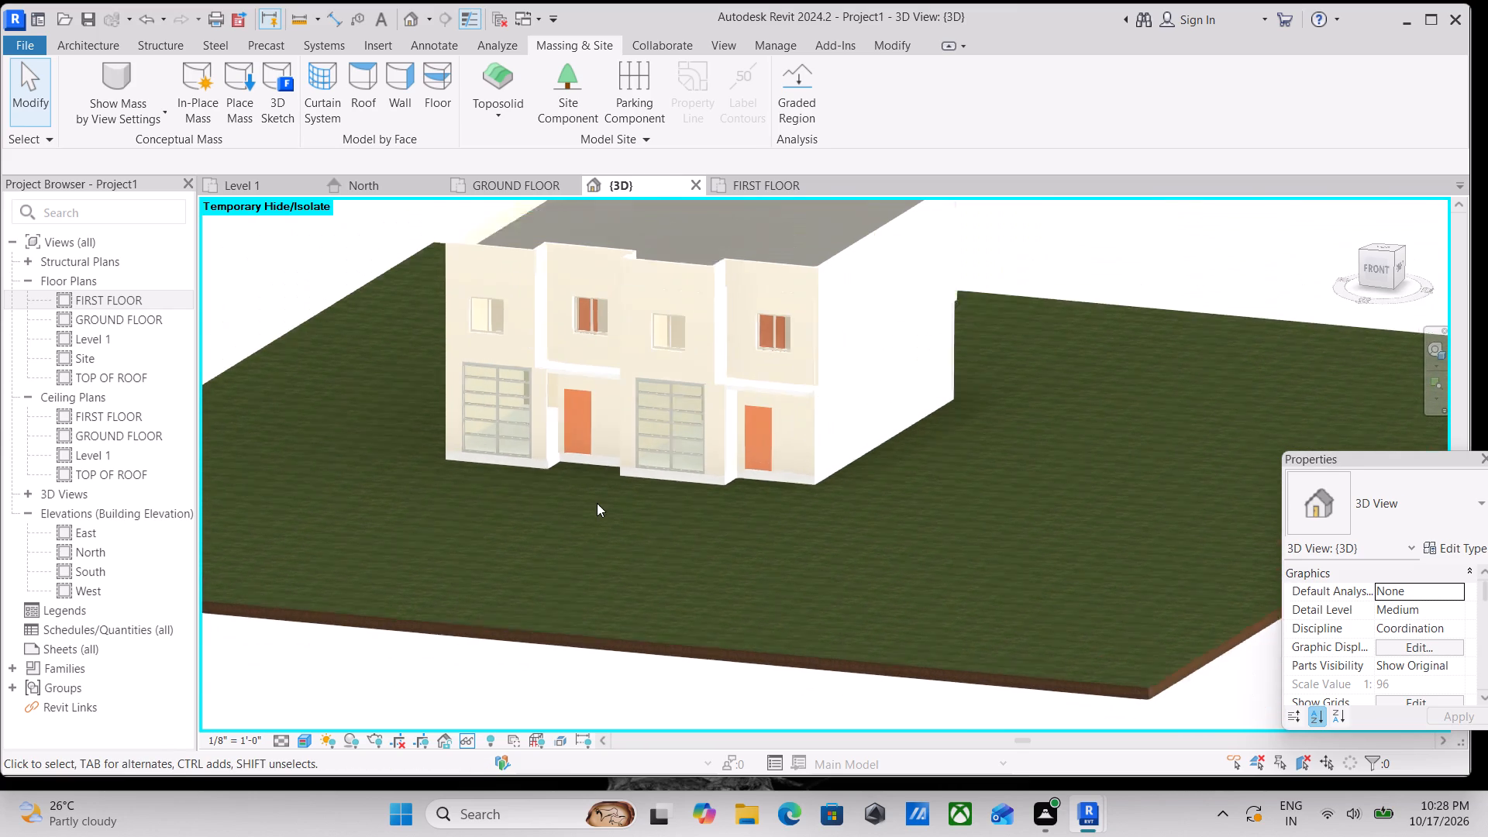
# Examine the house on its grass site from the side and front in 3D, including the first-floor front windows.
pyautogui.scroll(-1, 597, 503)
pyautogui.keyDown('shift'); pyautogui.moveTo(597, 480); pyautogui.dragTo(724, 593, button='middle'); pyautogui.keyUp('shift')
pyautogui.keyDown('shift'); pyautogui.moveTo(709, 584); pyautogui.dragTo(978, 470, button='middle'); pyautogui.keyUp('shift')
pyautogui.keyDown('shift'); pyautogui.scroll(-1, 891, 452); pyautogui.keyUp('shift')
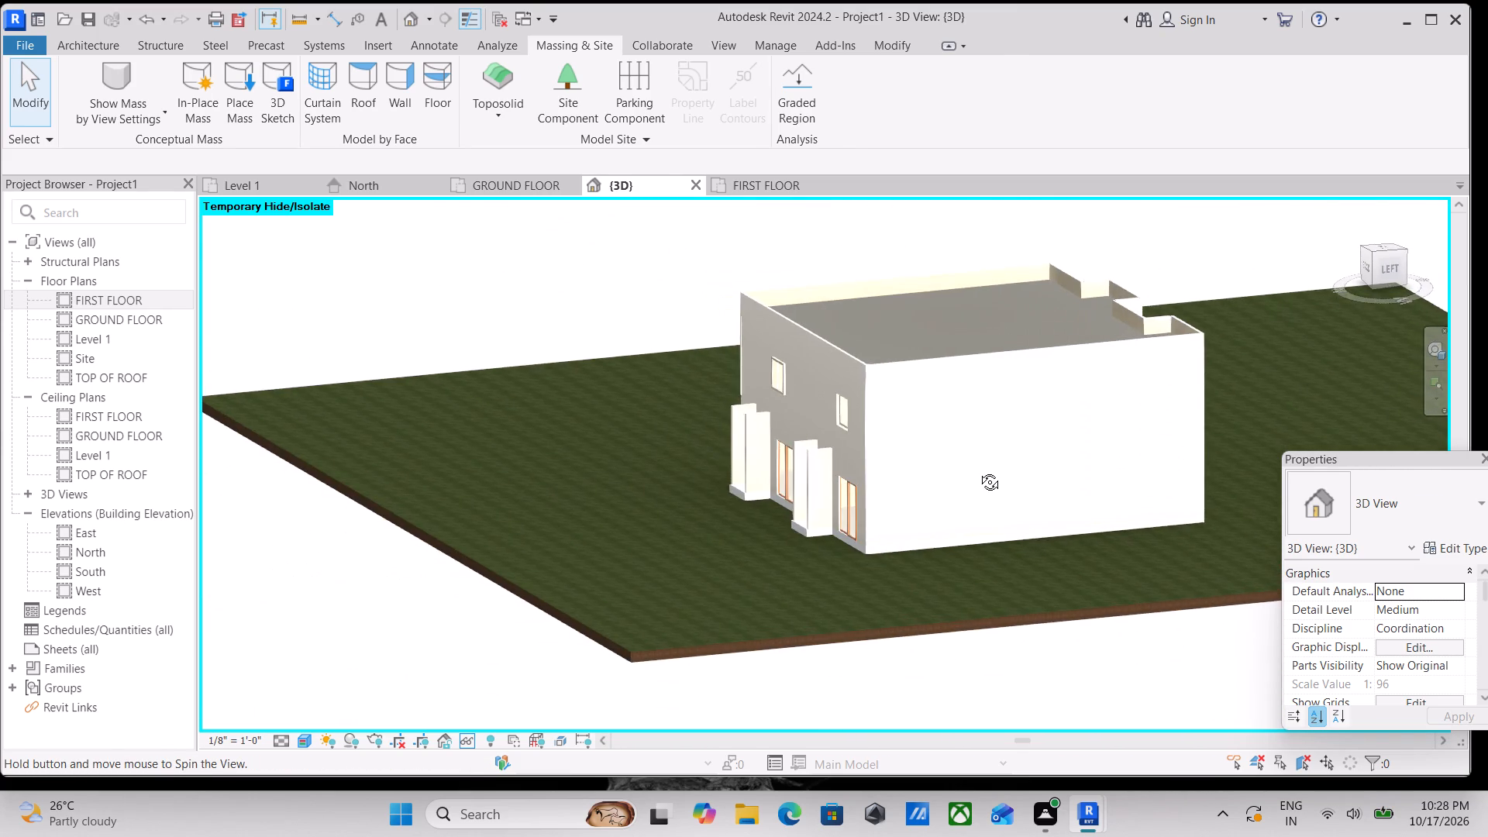
pyautogui.keyDown('shift'); pyautogui.moveTo(978, 470); pyautogui.dragTo(594, 549, button='middle'); pyautogui.keyUp('shift')
pyautogui.moveTo(663, 491); pyautogui.dragTo(676, 584, button='middle')
pyautogui.scroll(10, 627, 478)
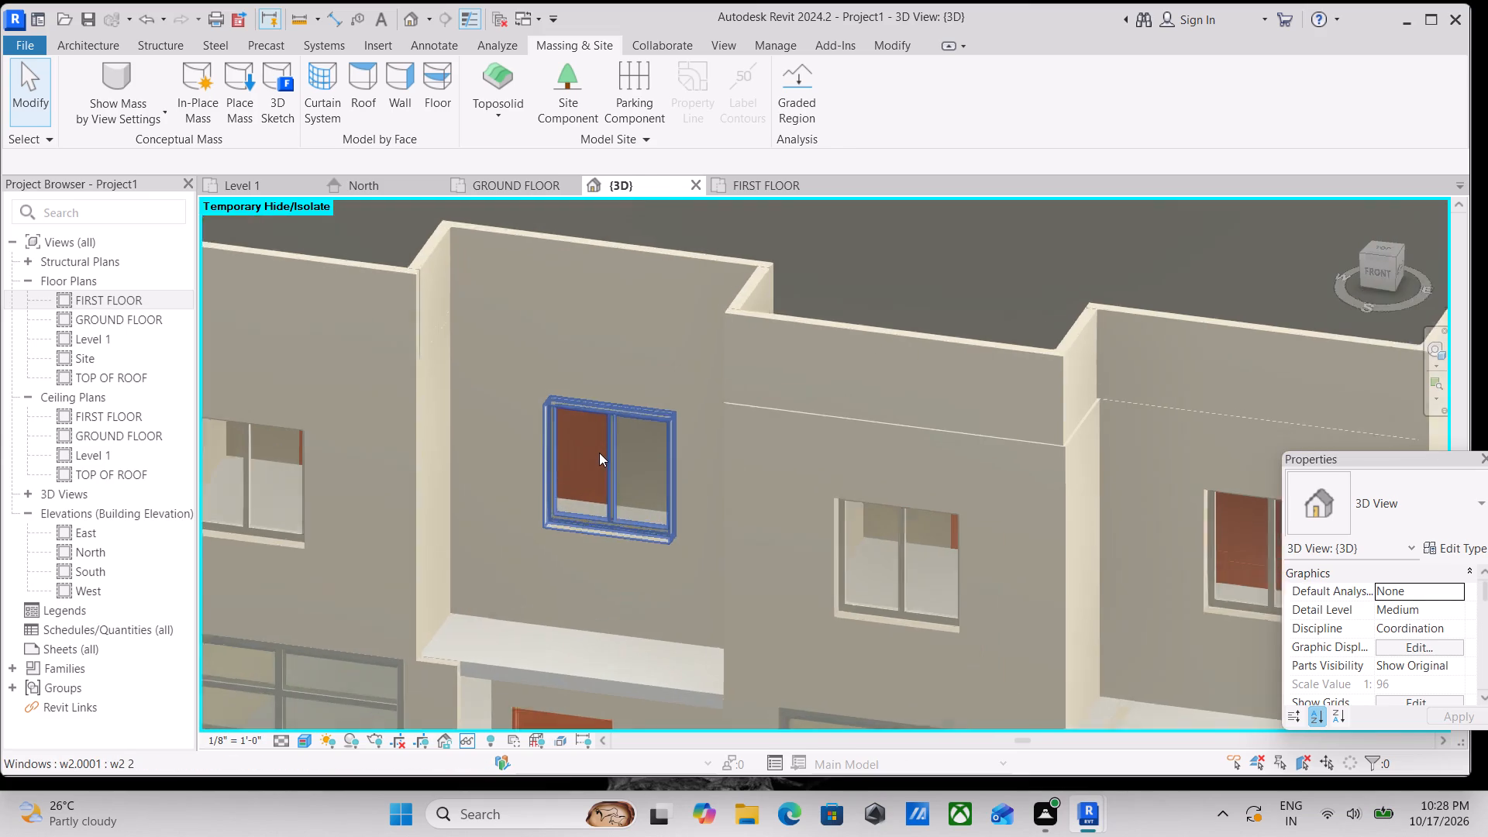
pyautogui.scroll(4, 599, 453)
pyautogui.moveTo(599, 453); pyautogui.dragTo(601, 461, button='middle')
pyautogui.scroll(-1, 601, 458)
pyautogui.moveTo(601, 458); pyautogui.dragTo(601, 481, button='middle')
pyautogui.scroll(-3, 624, 439)
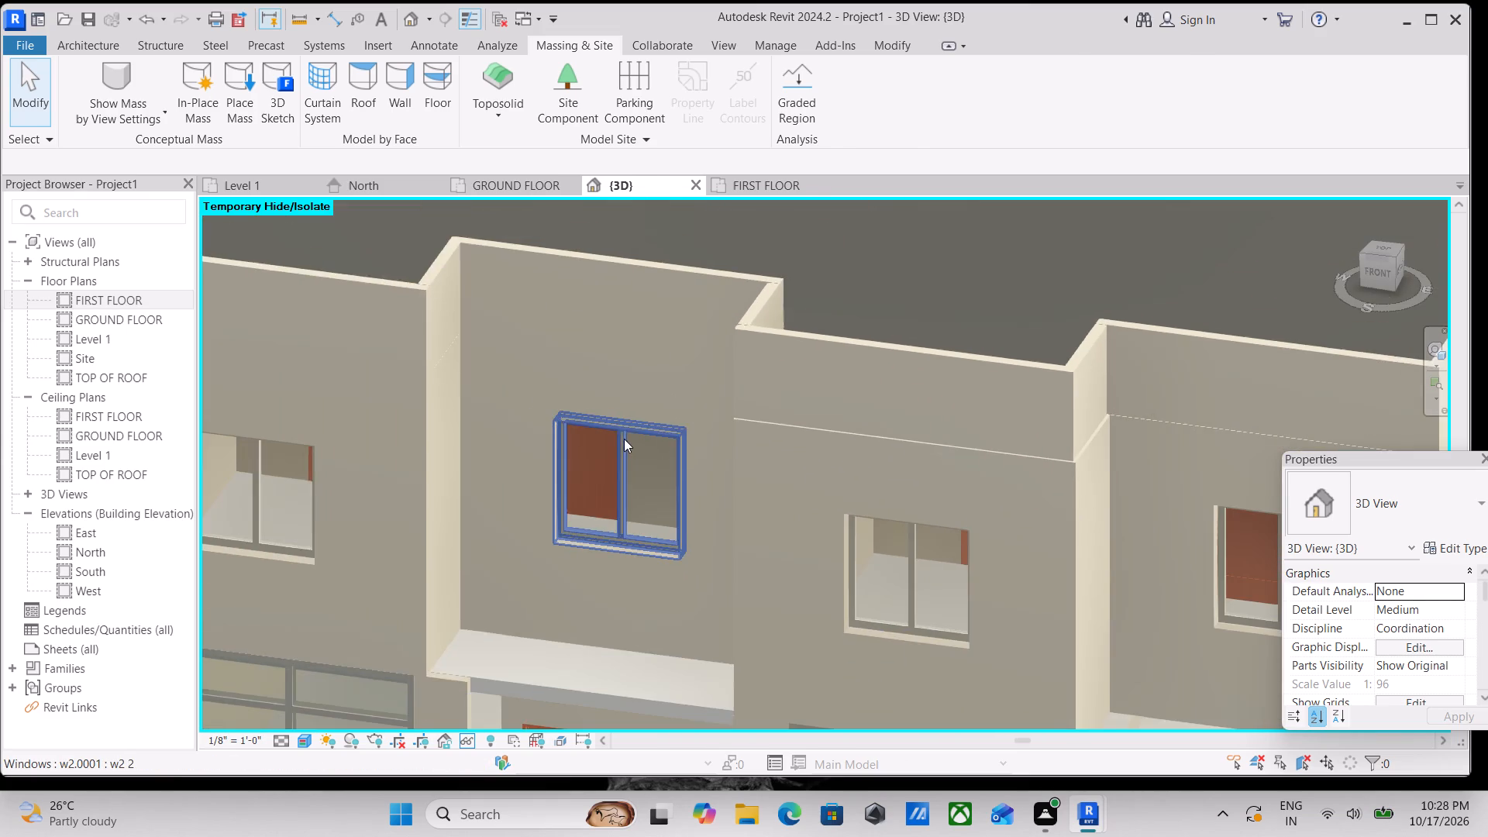
pyautogui.scroll(-7, 637, 379)
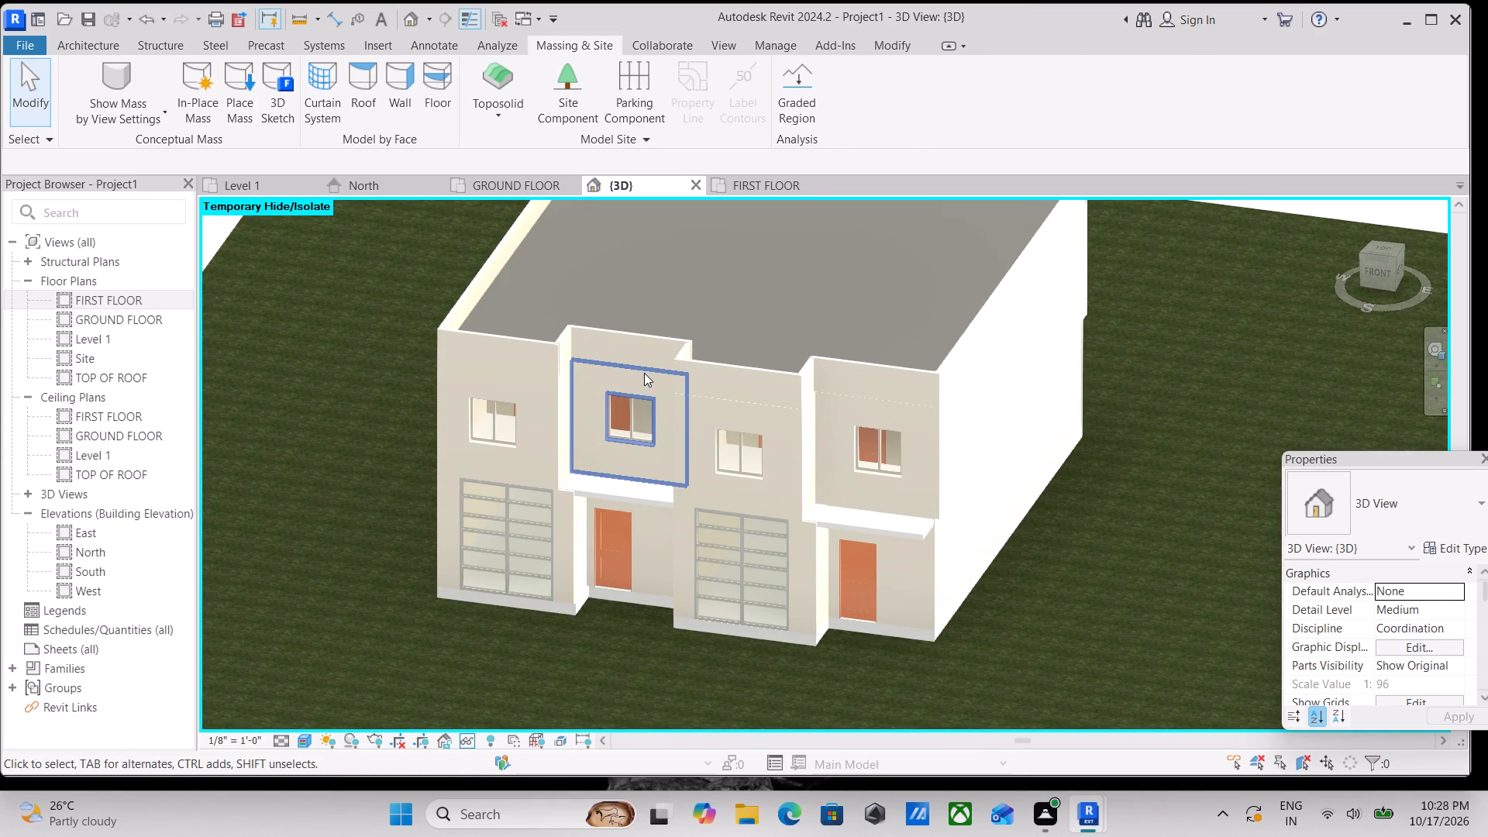
pyautogui.scroll(-3, 631, 381)
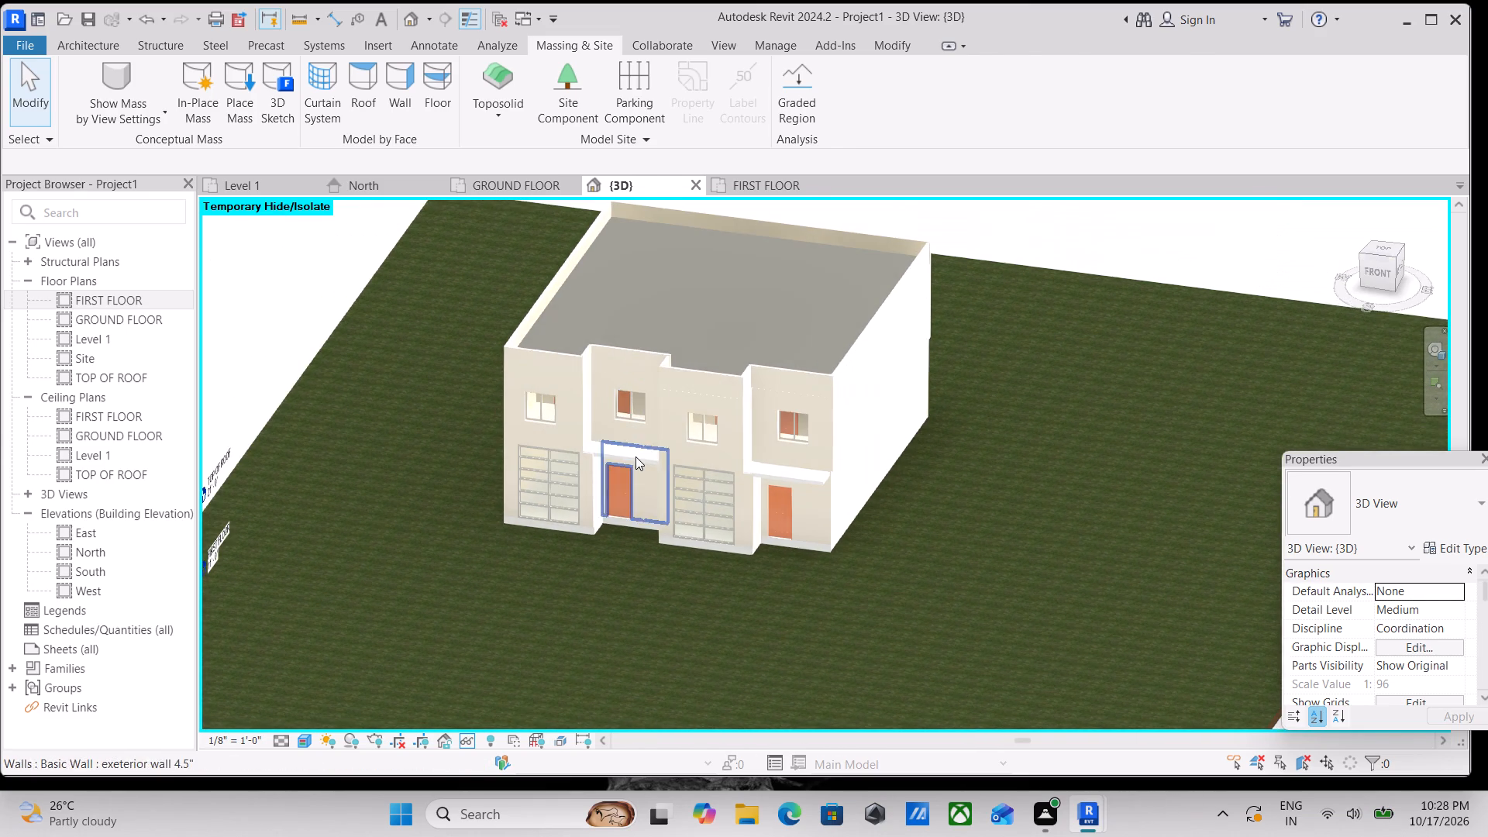
# Examine the front facade up close, including the entrance and garage doors, first-floor windows, projecting wall faces and parapet.
pyautogui.moveTo(637, 454); pyautogui.dragTo(735, 377, button='middle')
pyautogui.scroll(3, 897, 468)
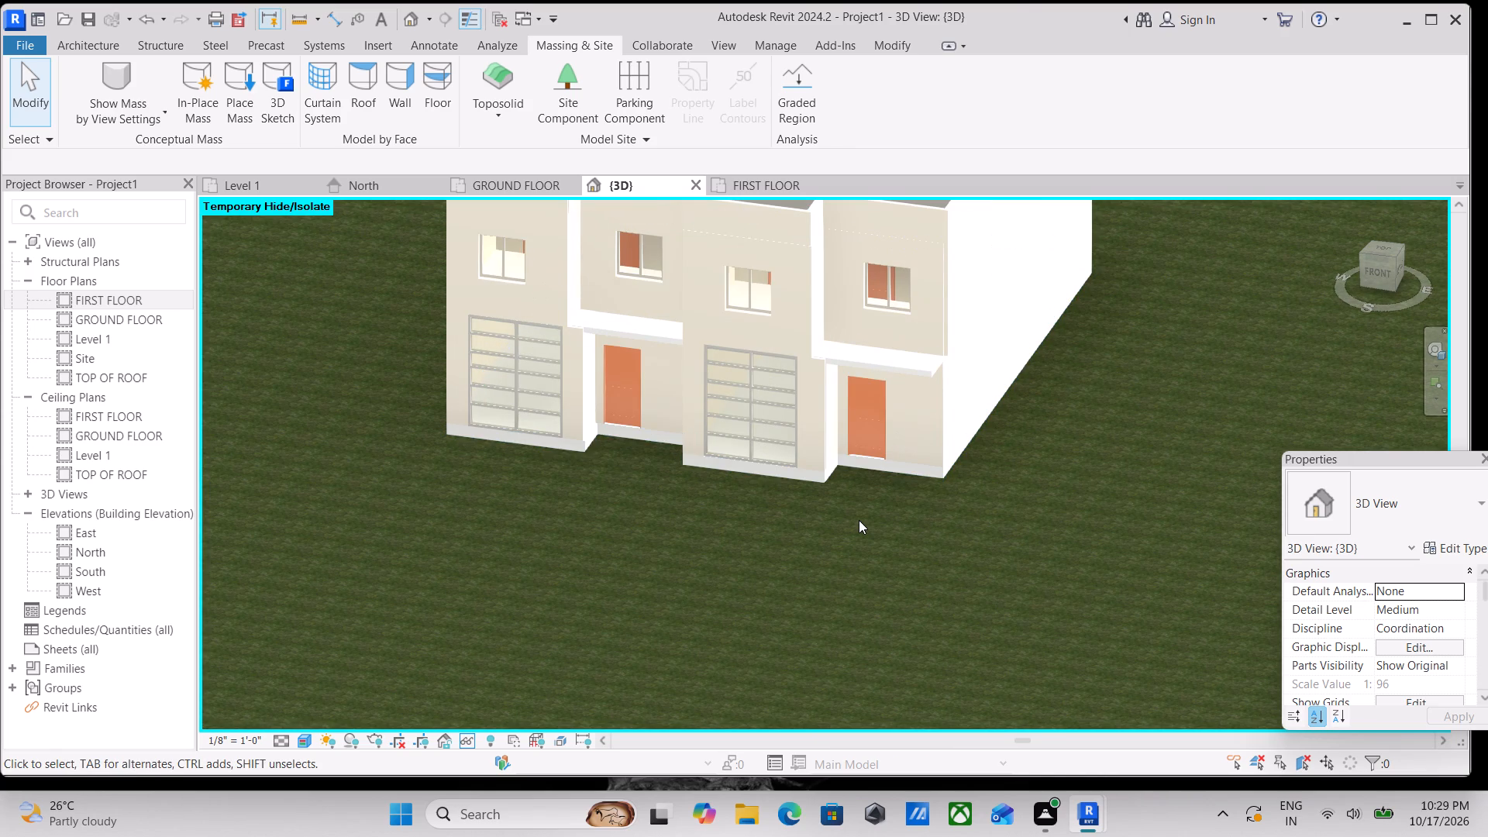
pyautogui.scroll(3, 740, 303)
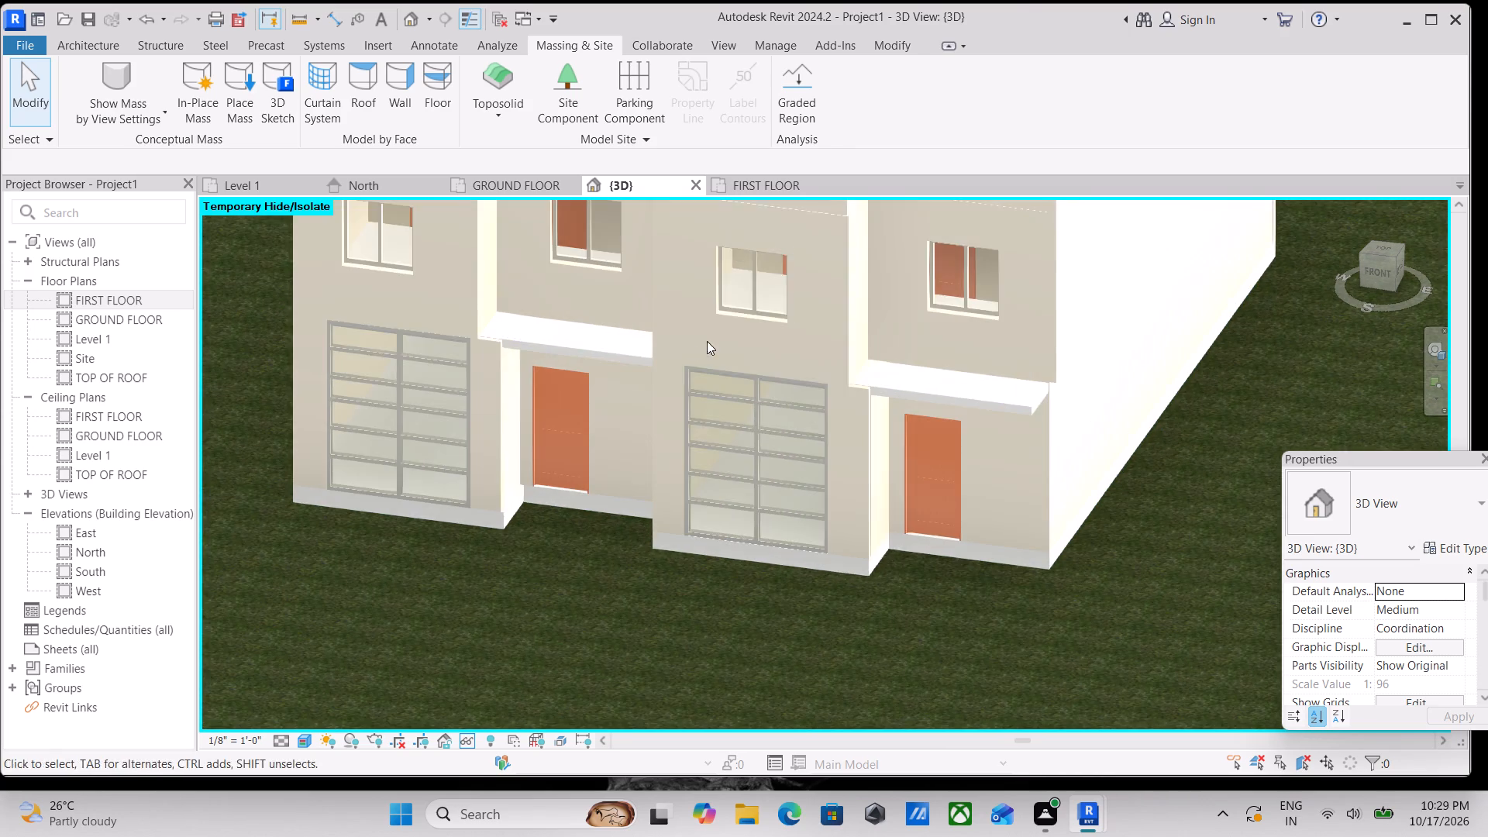
pyautogui.moveTo(659, 315); pyautogui.dragTo(825, 515, button='middle')
pyautogui.moveTo(703, 456); pyautogui.dragTo(760, 516, button='middle')
pyautogui.scroll(-1, 703, 456)
pyautogui.scroll(3, 758, 510)
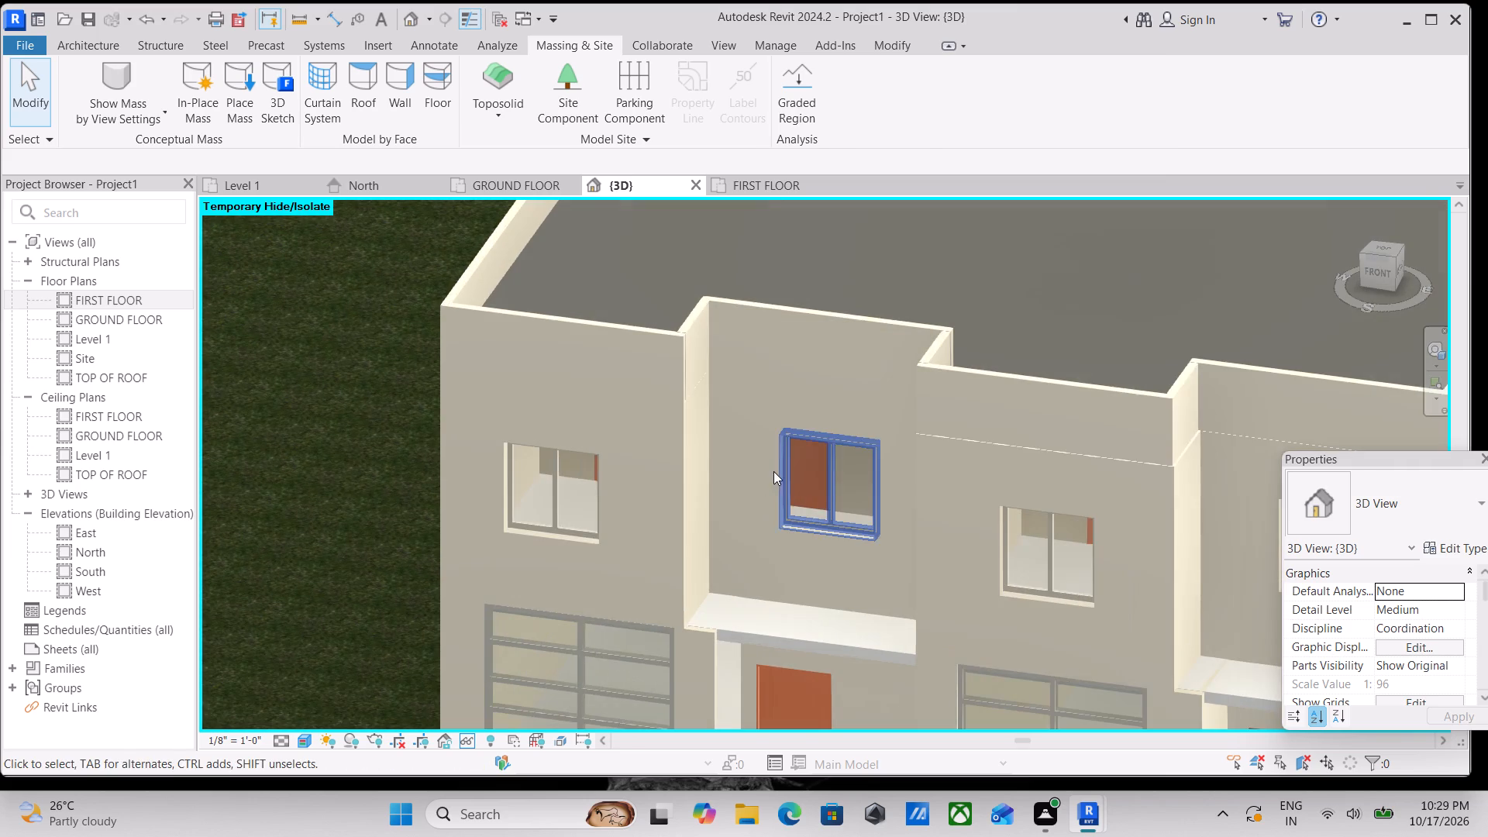
pyautogui.scroll(-2, 773, 471)
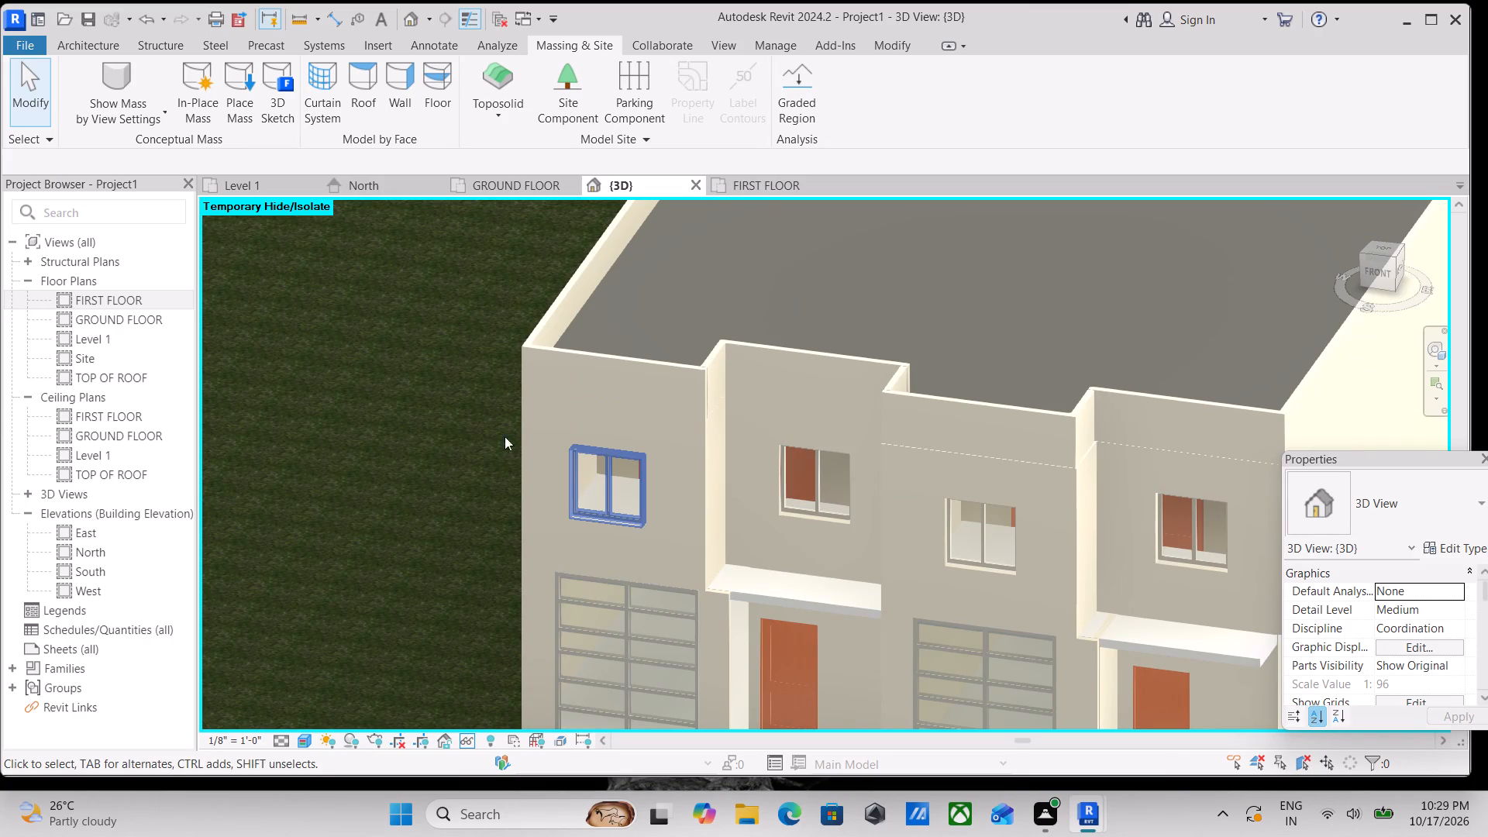
pyautogui.scroll(12, 570, 403)
pyautogui.scroll(-11, 792, 339)
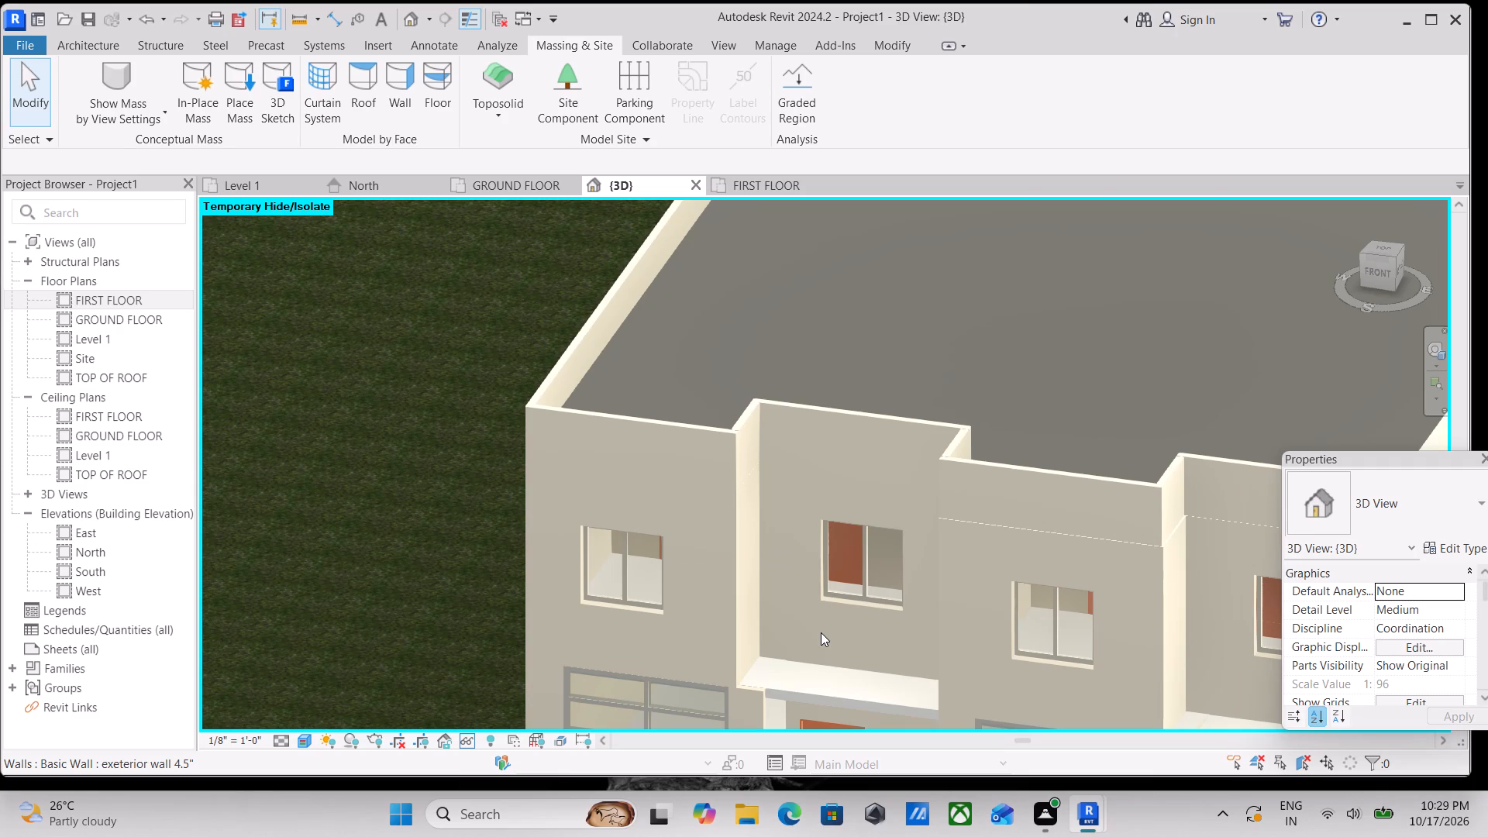
pyautogui.scroll(1, 861, 587)
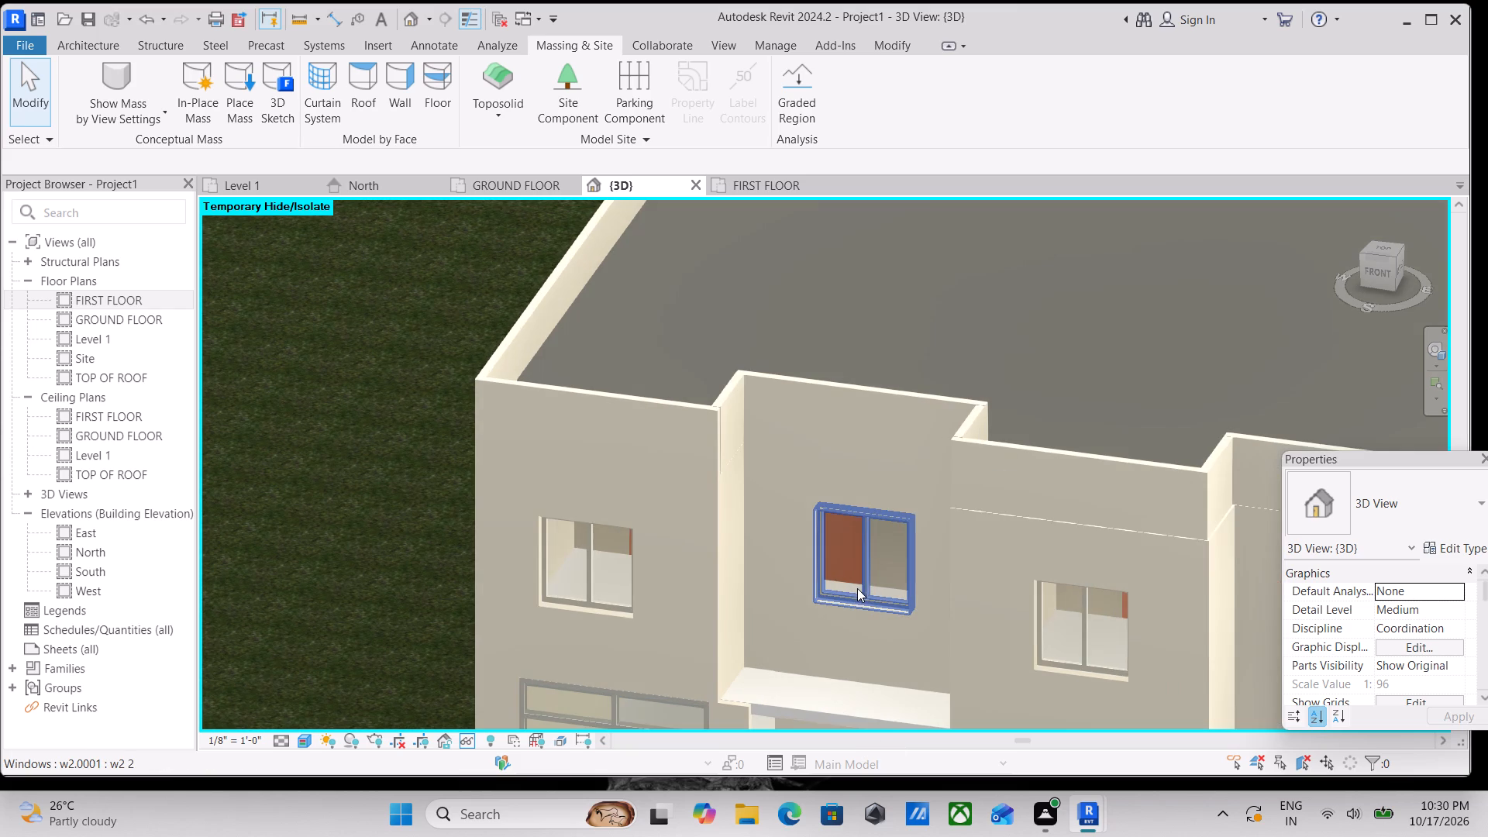
pyautogui.moveTo(850, 587); pyautogui.dragTo(715, 552, button='middle')
pyautogui.scroll(-1, 855, 592)
pyautogui.moveTo(847, 592); pyautogui.dragTo(705, 557, button='middle')
pyautogui.scroll(-3, 1068, 560)
pyautogui.moveTo(1056, 594); pyautogui.dragTo(1049, 623, button='middle')
pyautogui.scroll(3, 1055, 620)
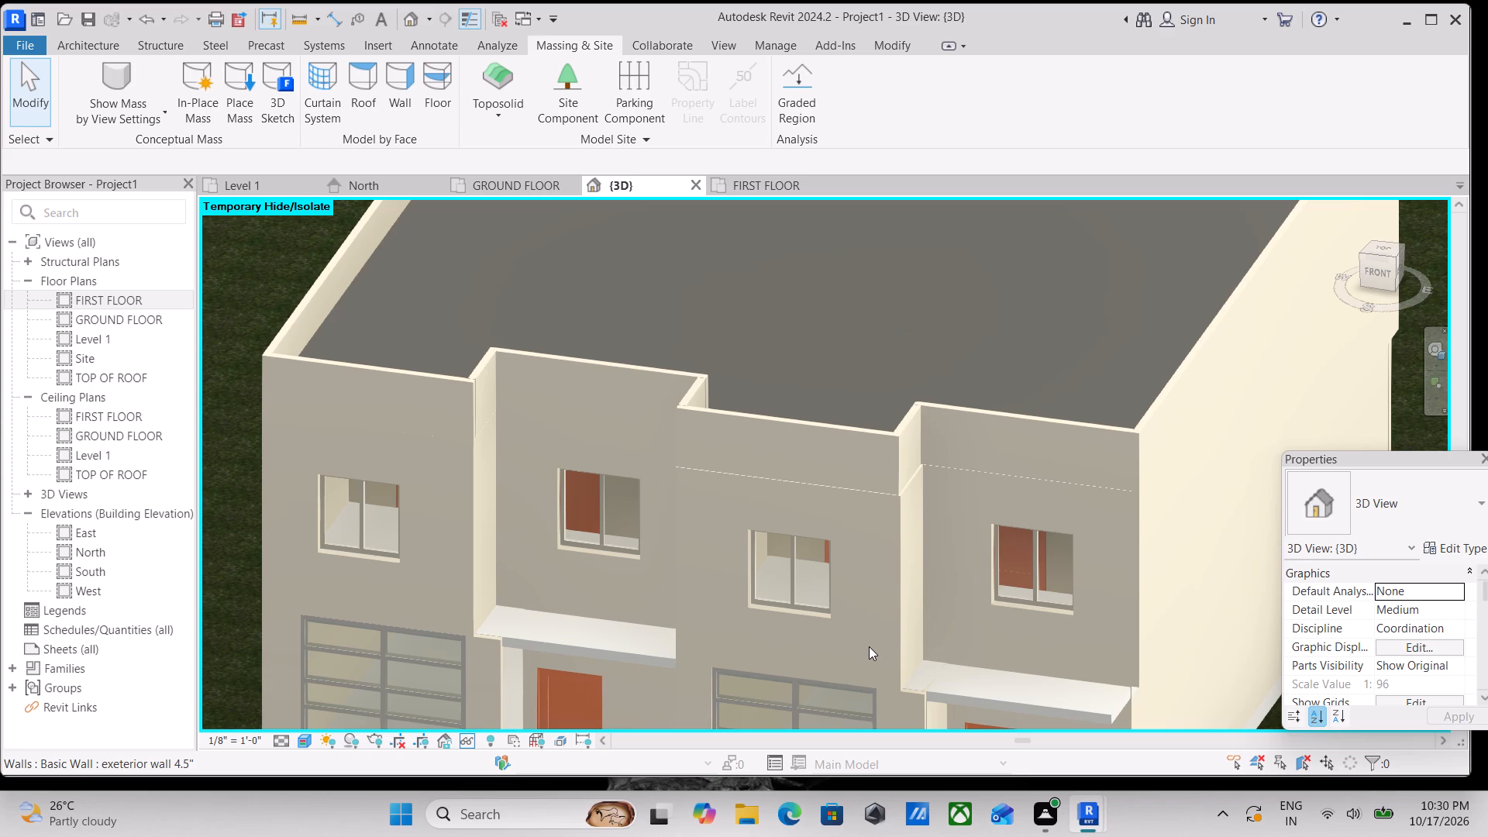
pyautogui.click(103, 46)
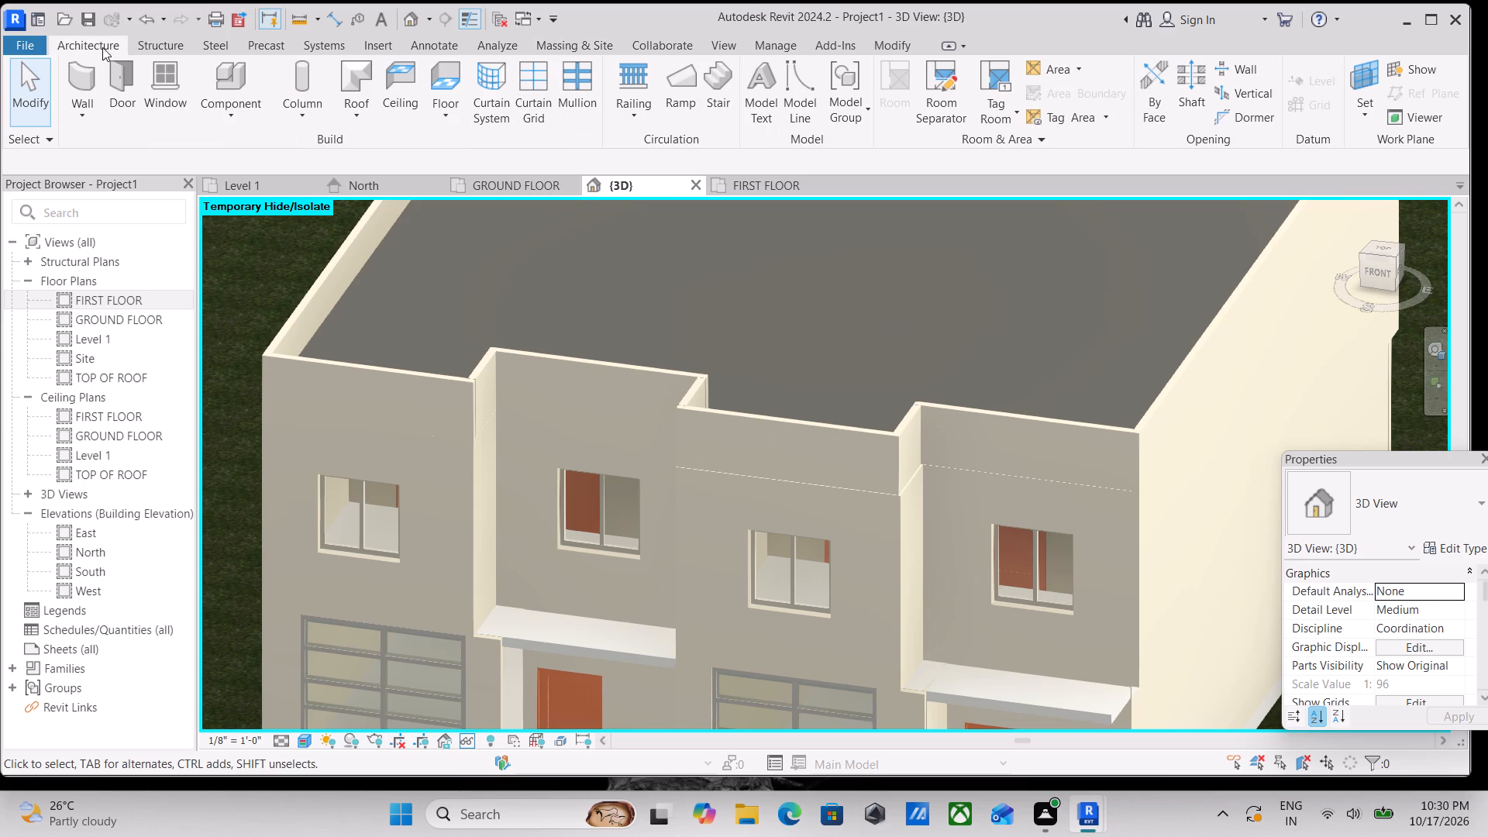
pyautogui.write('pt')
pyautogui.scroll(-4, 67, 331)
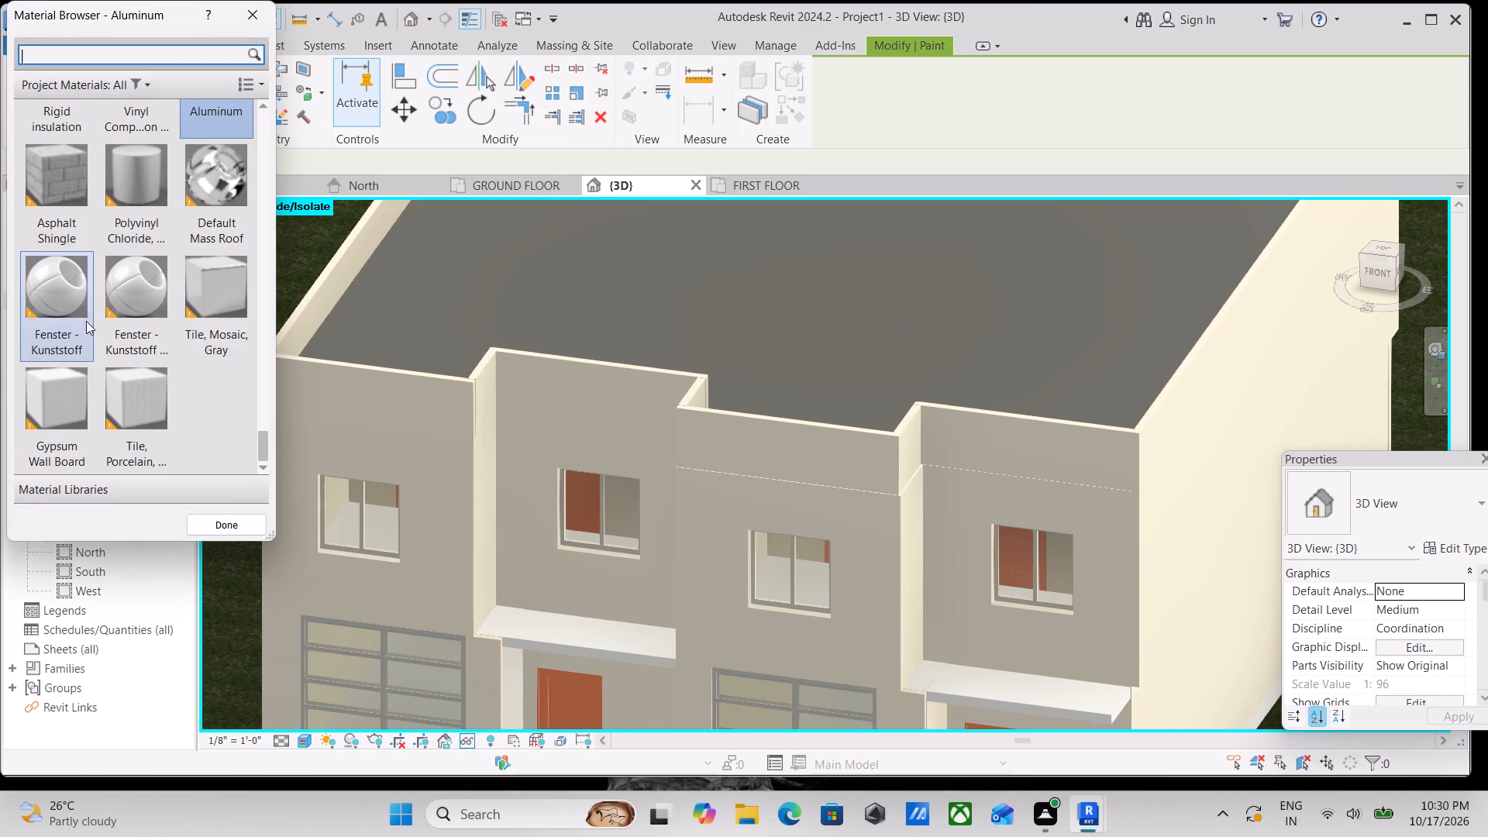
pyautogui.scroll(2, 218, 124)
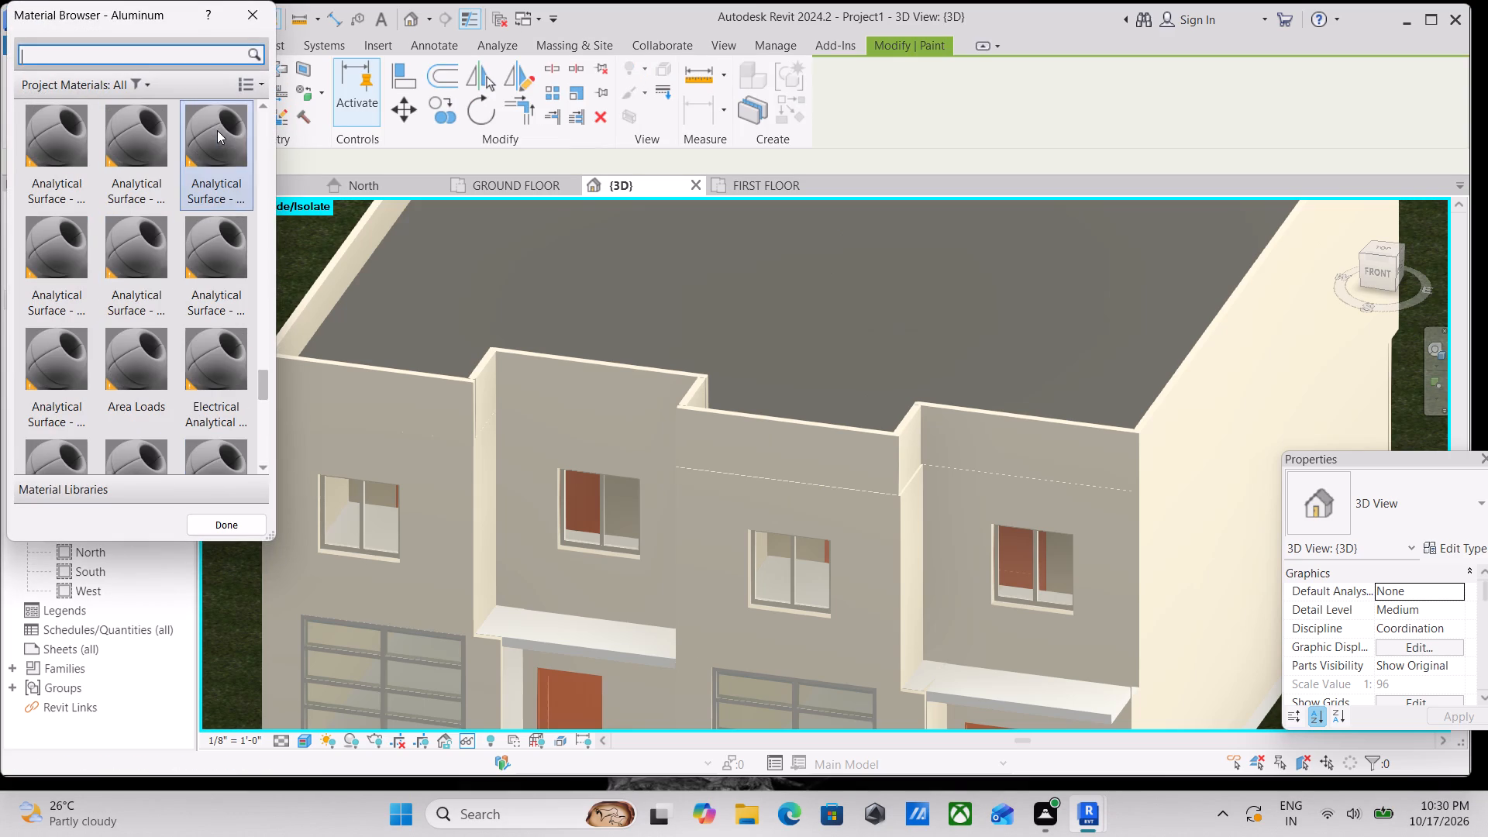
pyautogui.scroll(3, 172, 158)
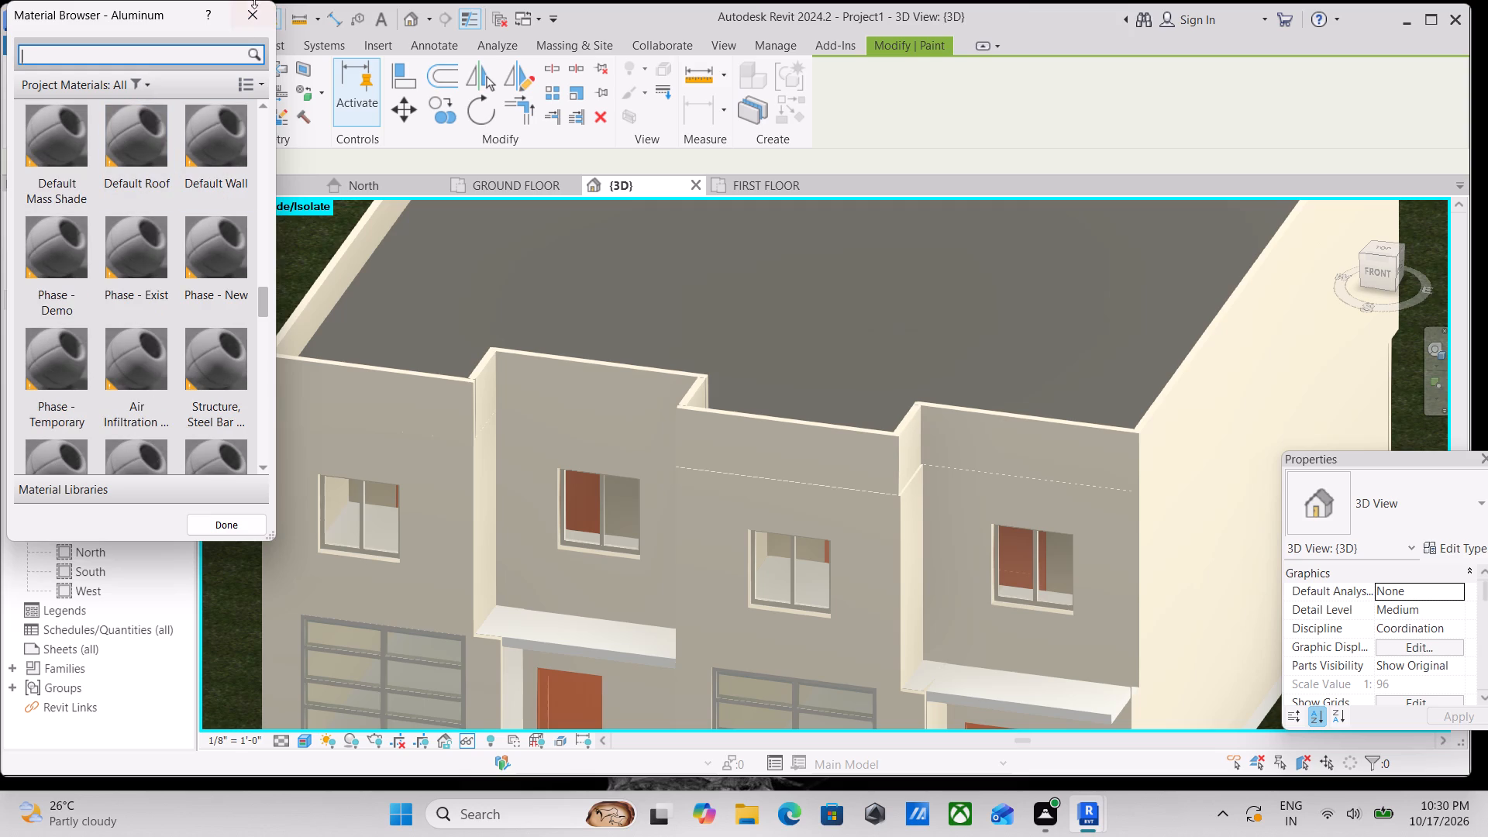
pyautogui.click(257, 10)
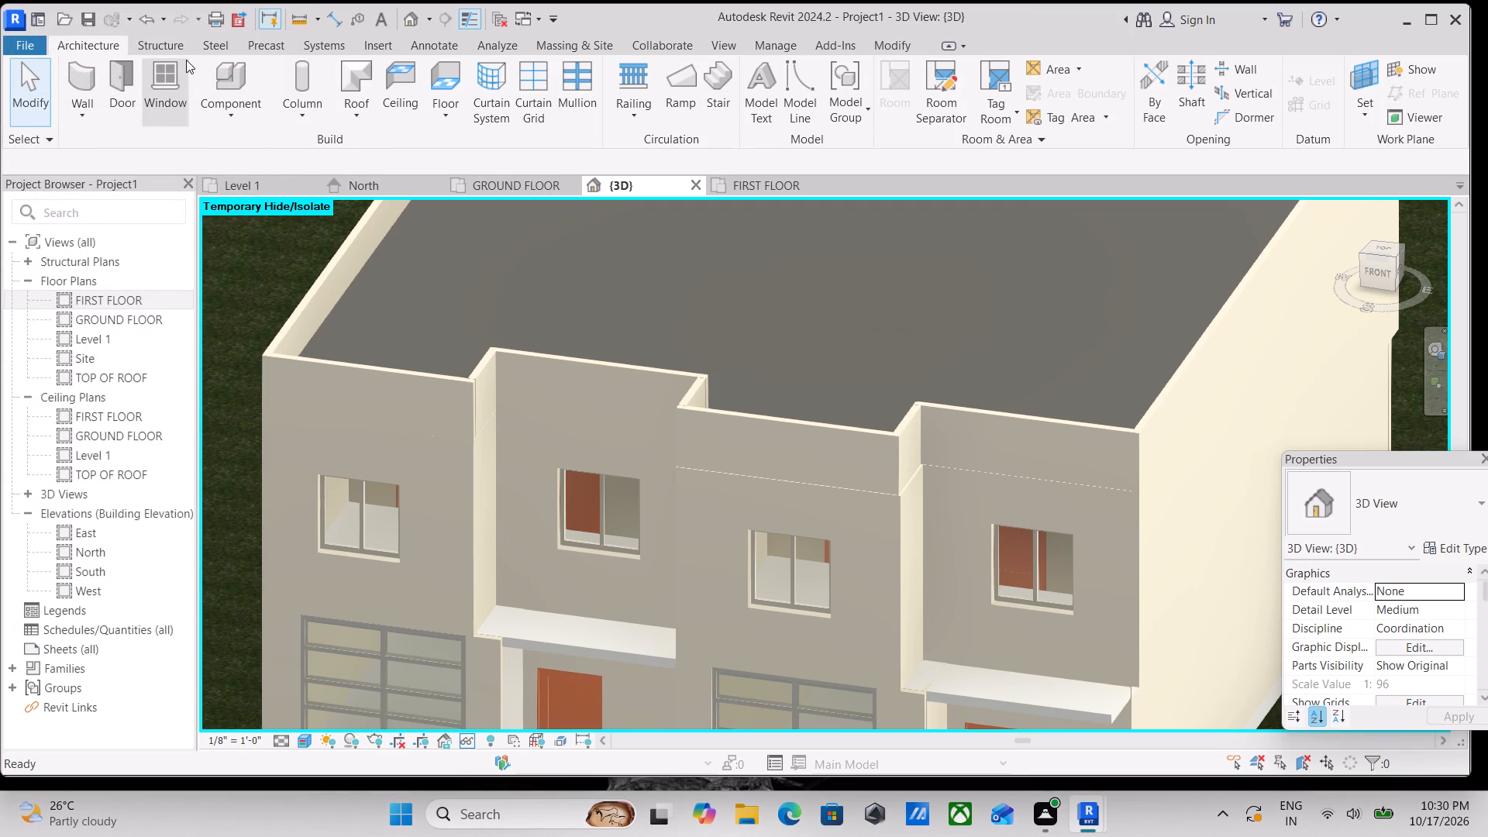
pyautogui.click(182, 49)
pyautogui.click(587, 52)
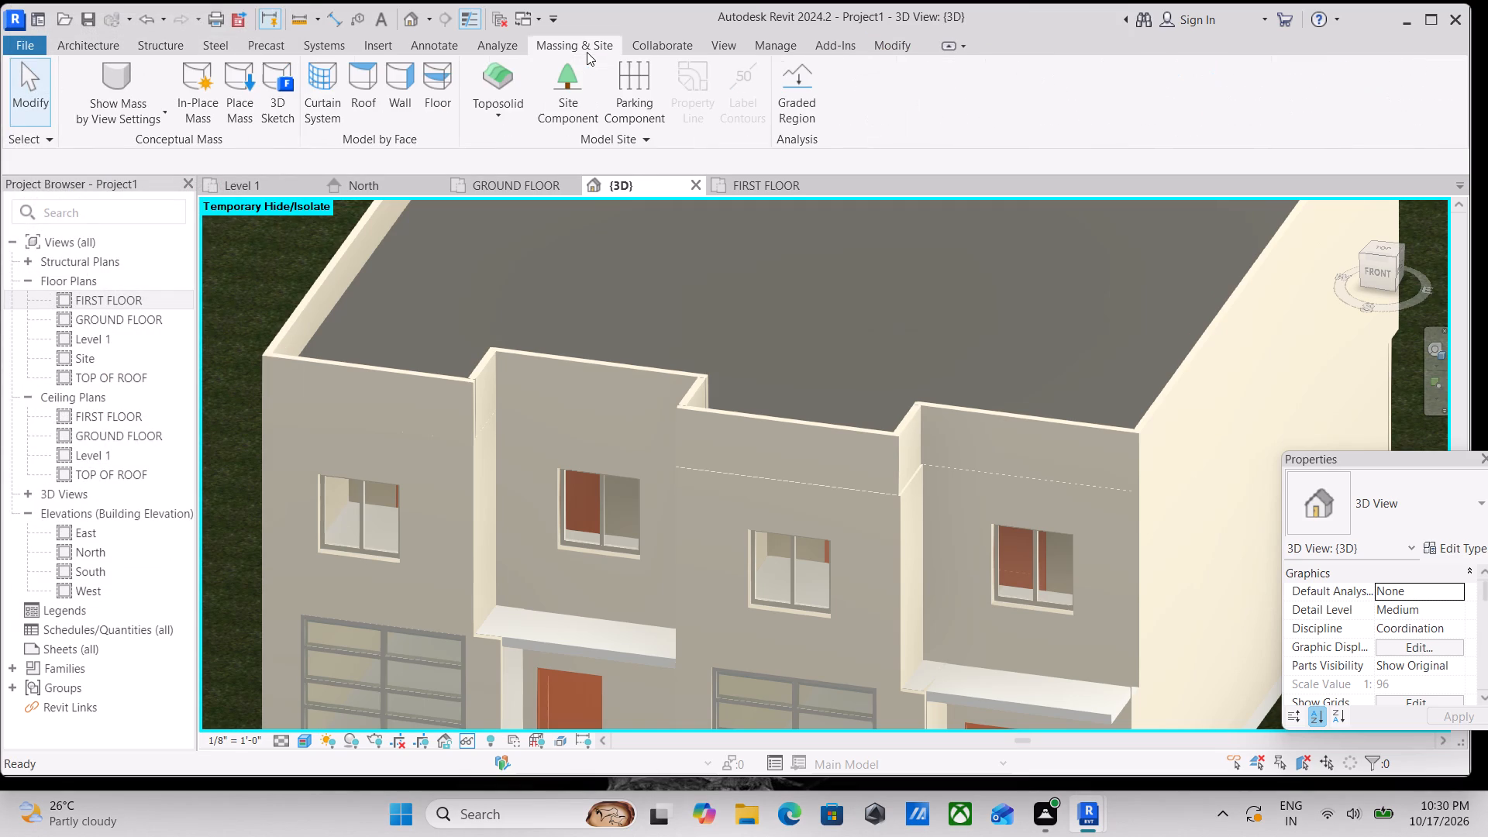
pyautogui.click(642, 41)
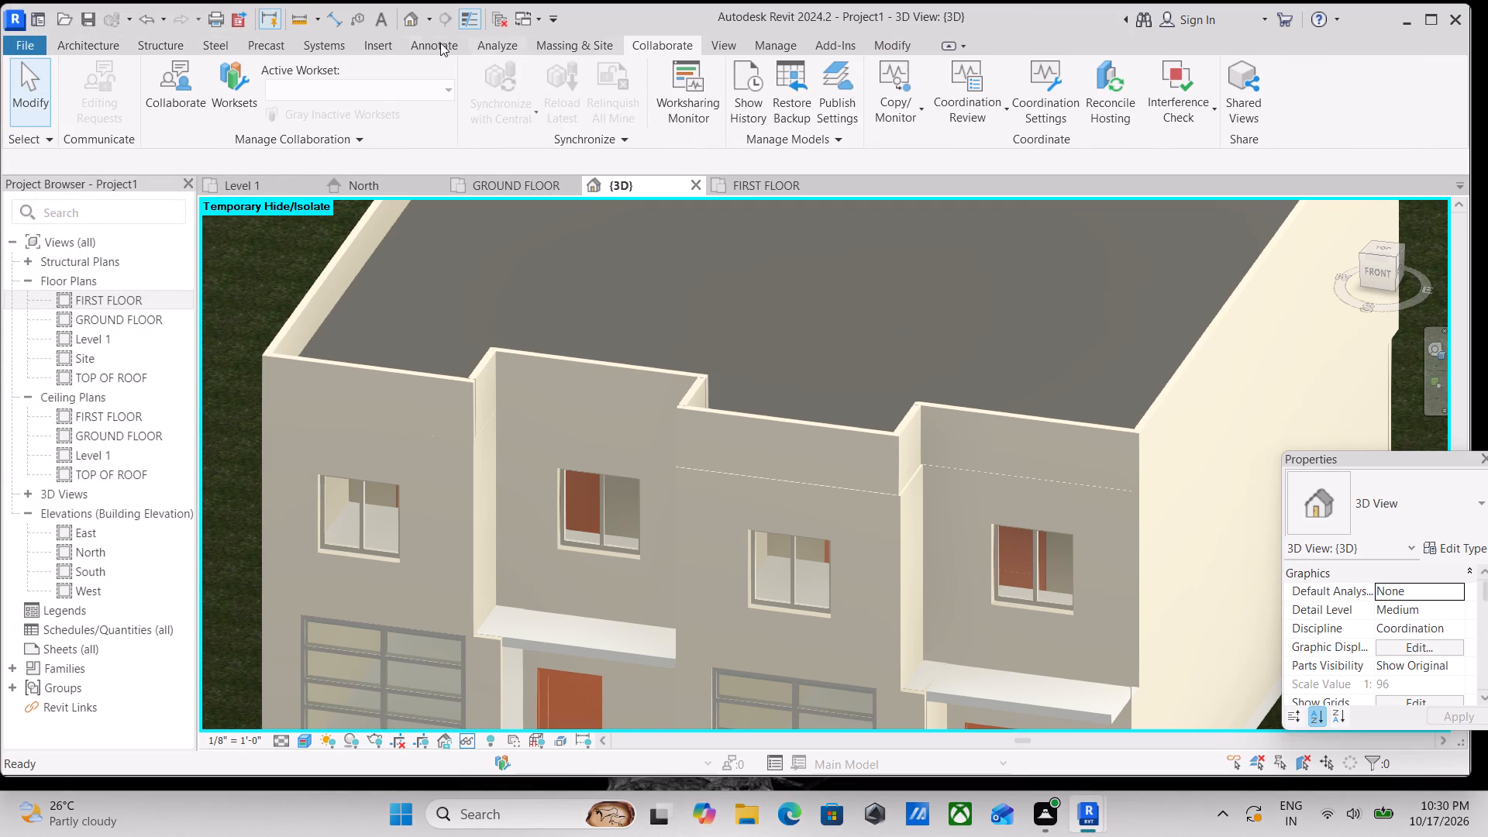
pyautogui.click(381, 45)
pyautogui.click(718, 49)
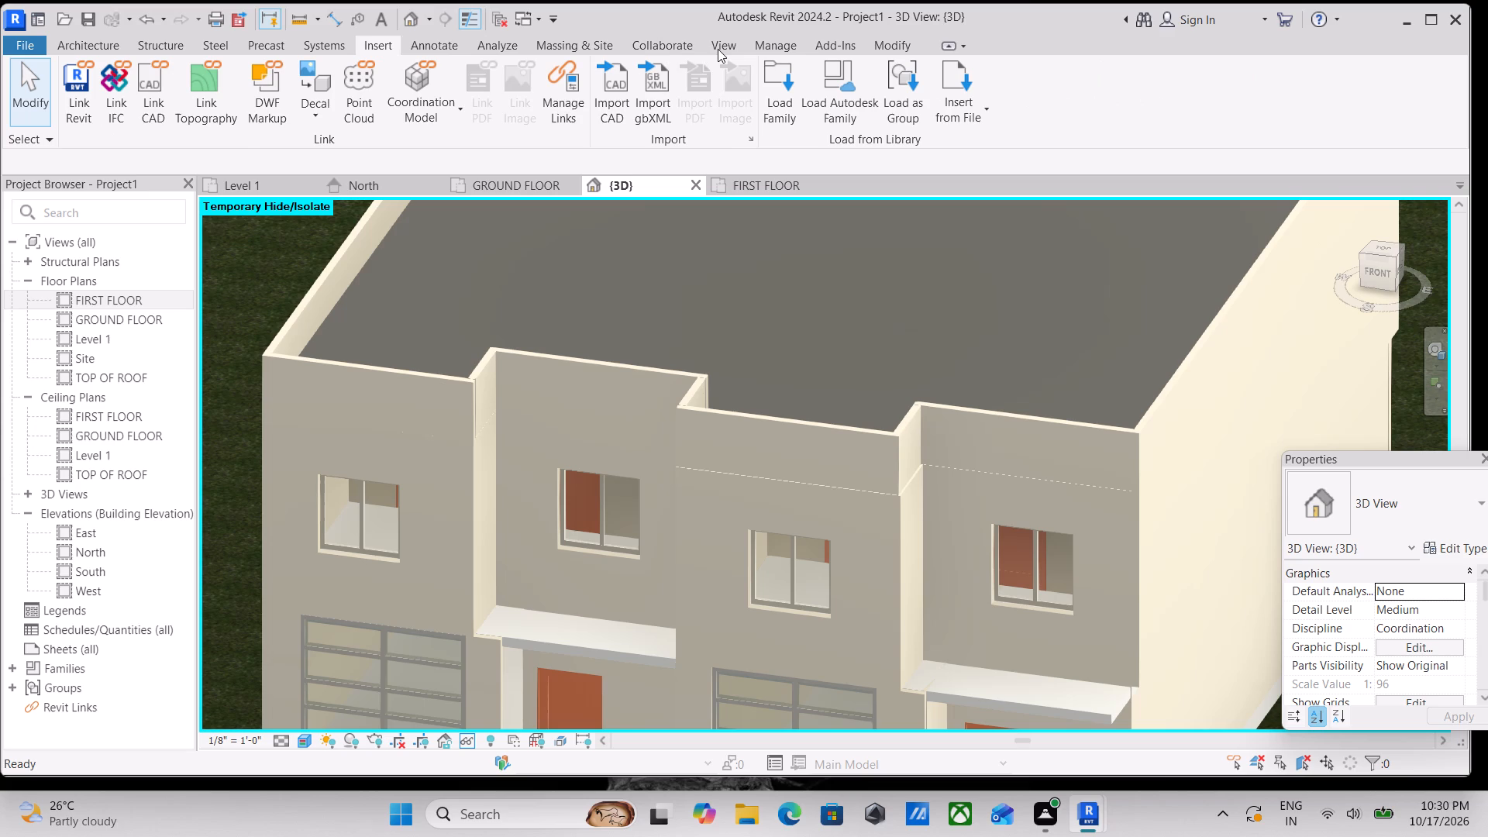
# Create a new project material in the Material Browser and name it red brown cladding.
pyautogui.click(802, 43)
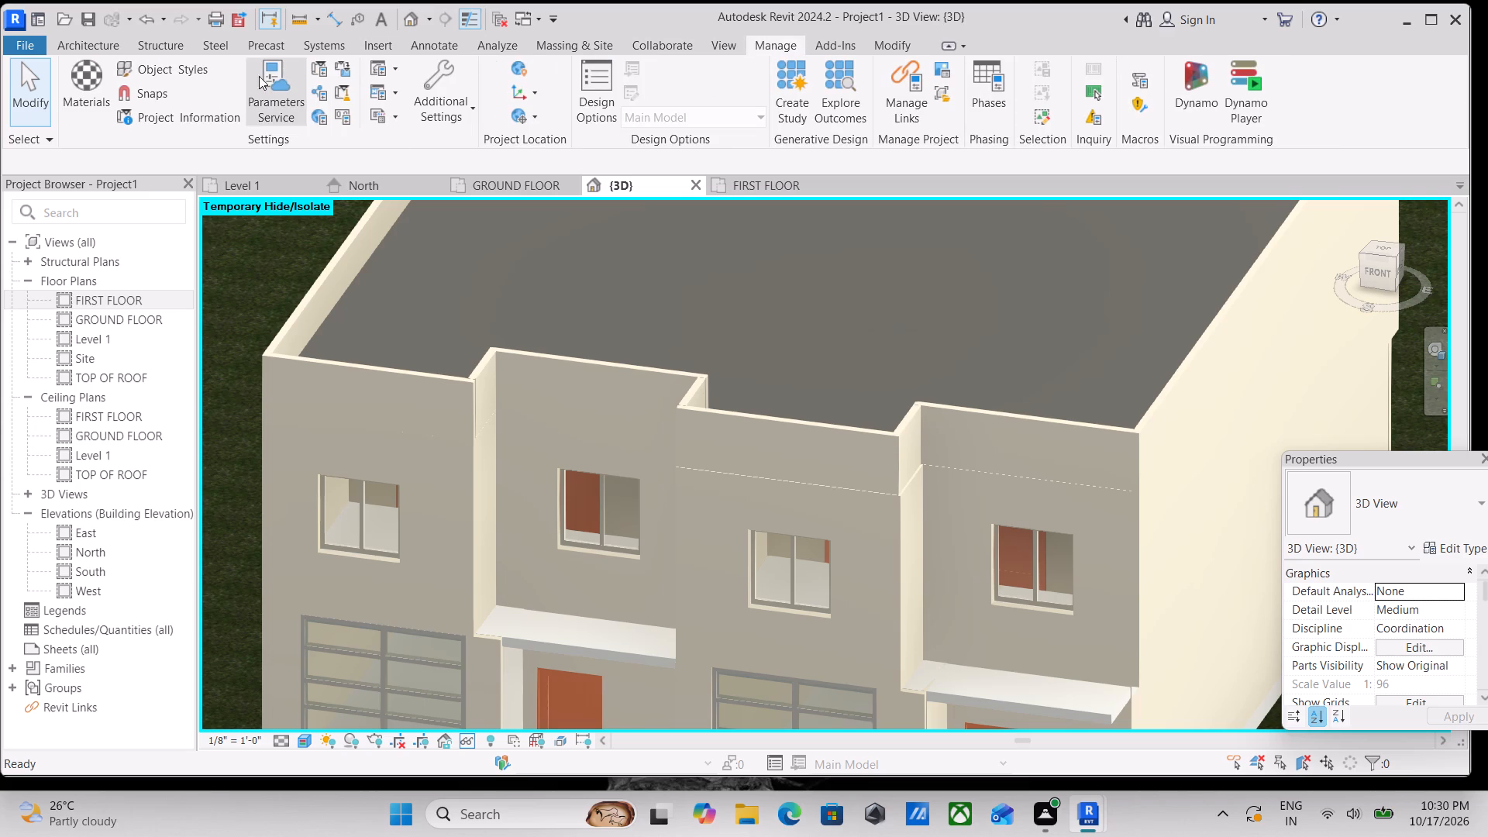
pyautogui.click(100, 103)
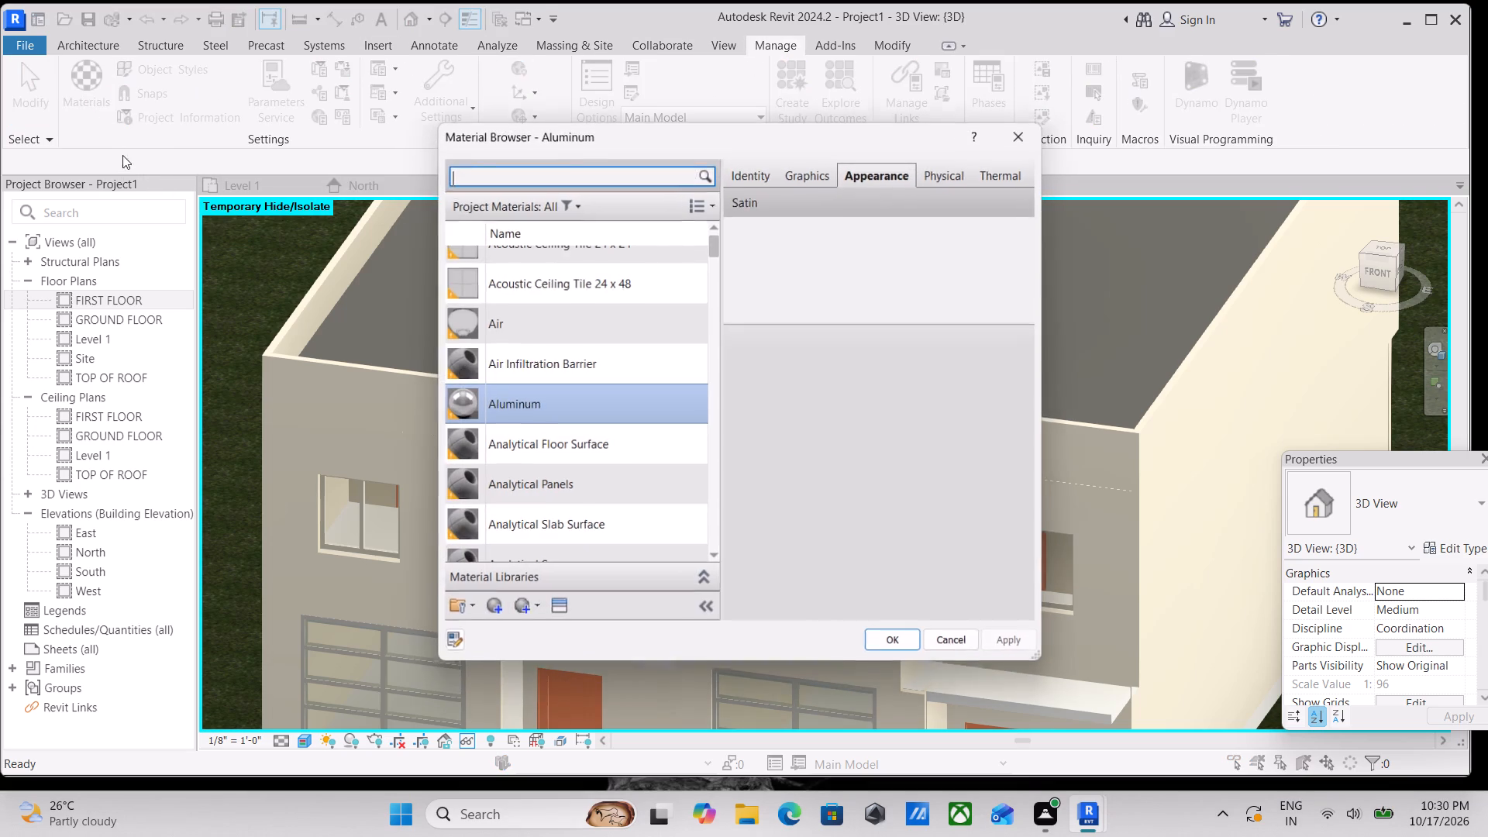
pyautogui.scroll(-1, 608, 405)
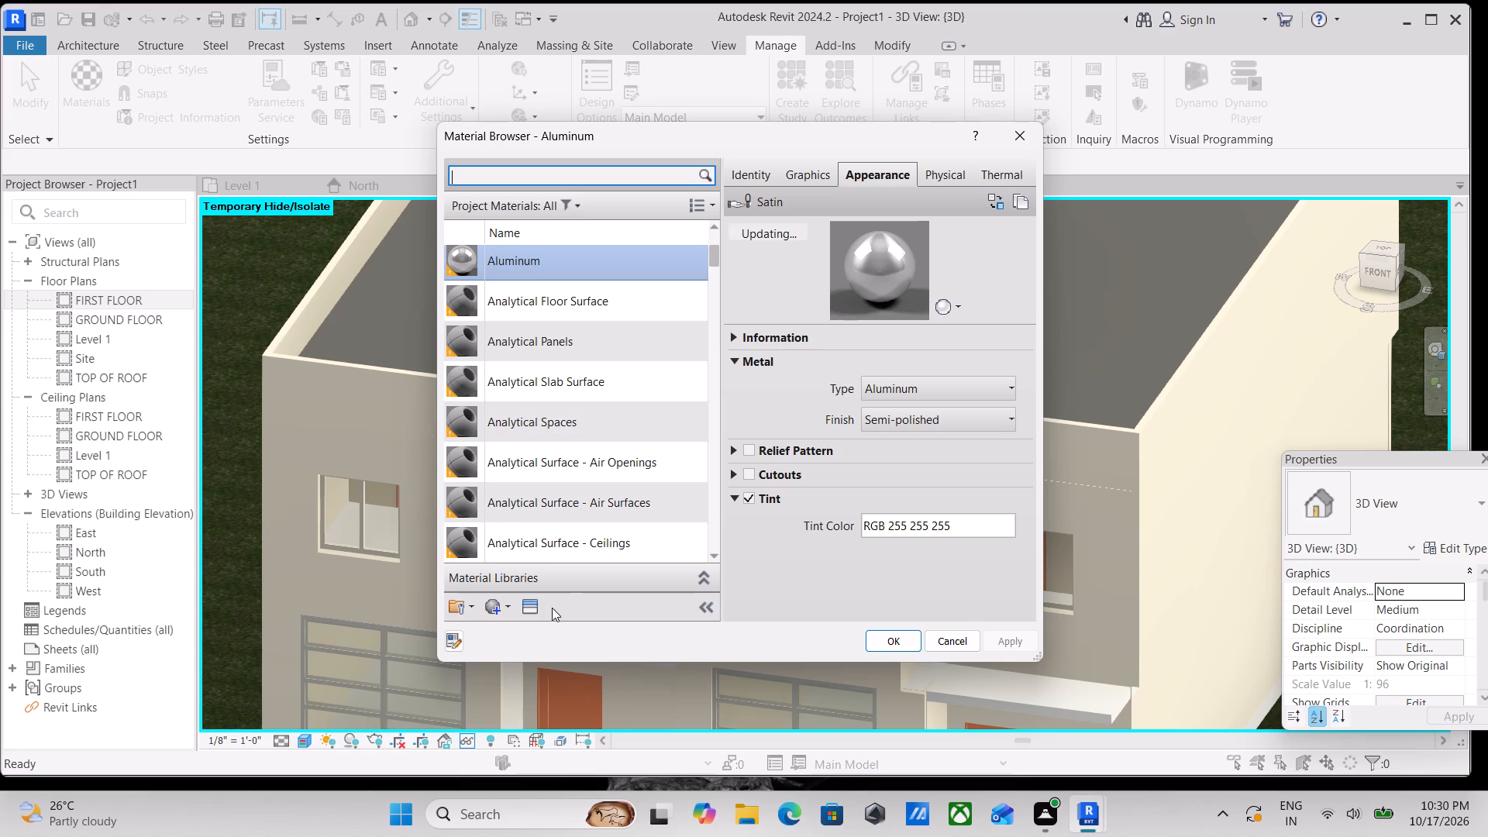
pyautogui.click(489, 606)
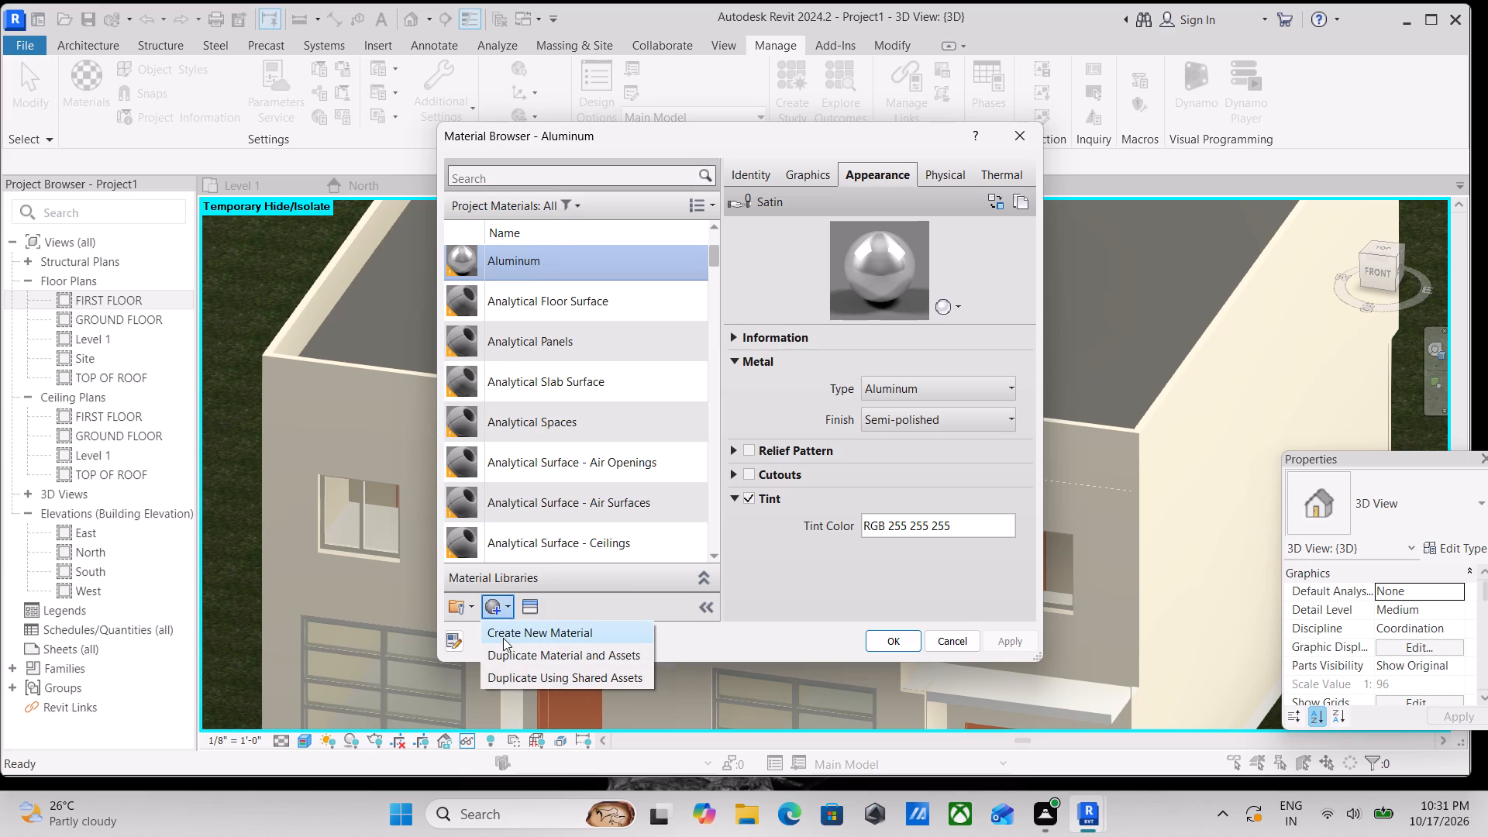
pyautogui.click(503, 638)
pyautogui.rightClick(540, 382)
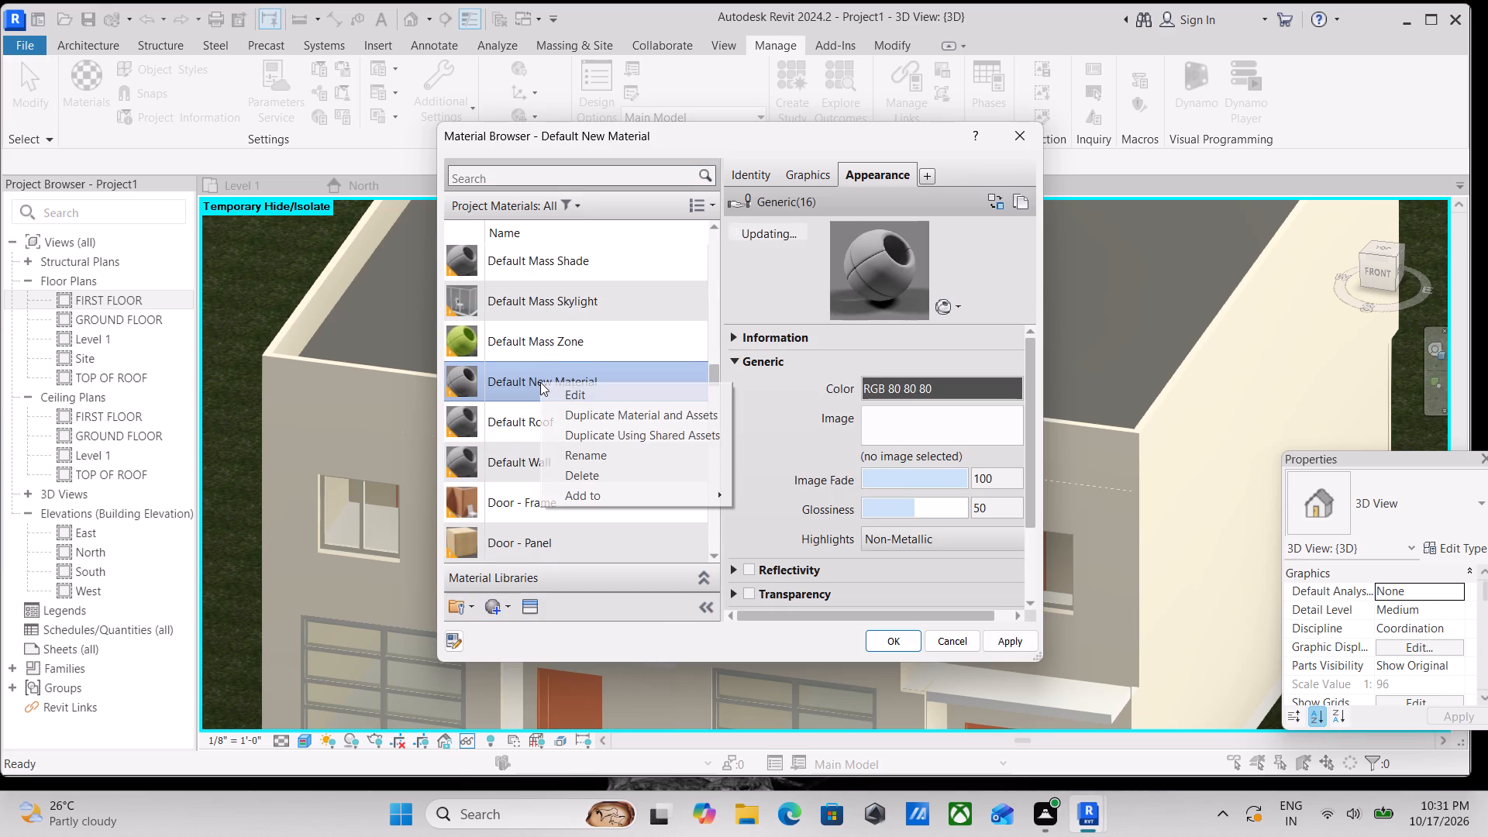
pyautogui.click(580, 453)
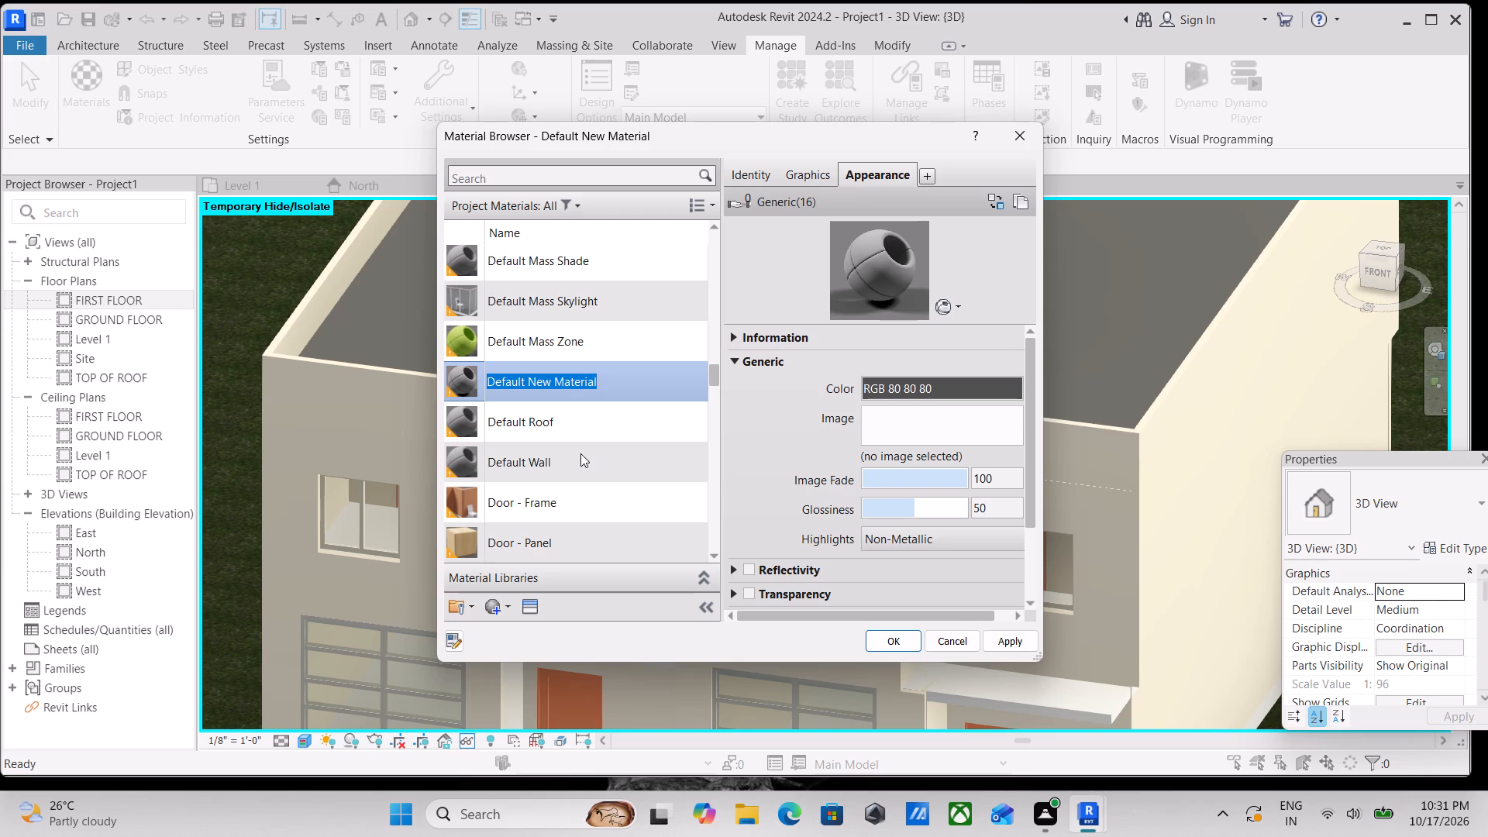
pyautogui.write('red')
pyautogui.press('space')
pyautogui.write('brown cl')
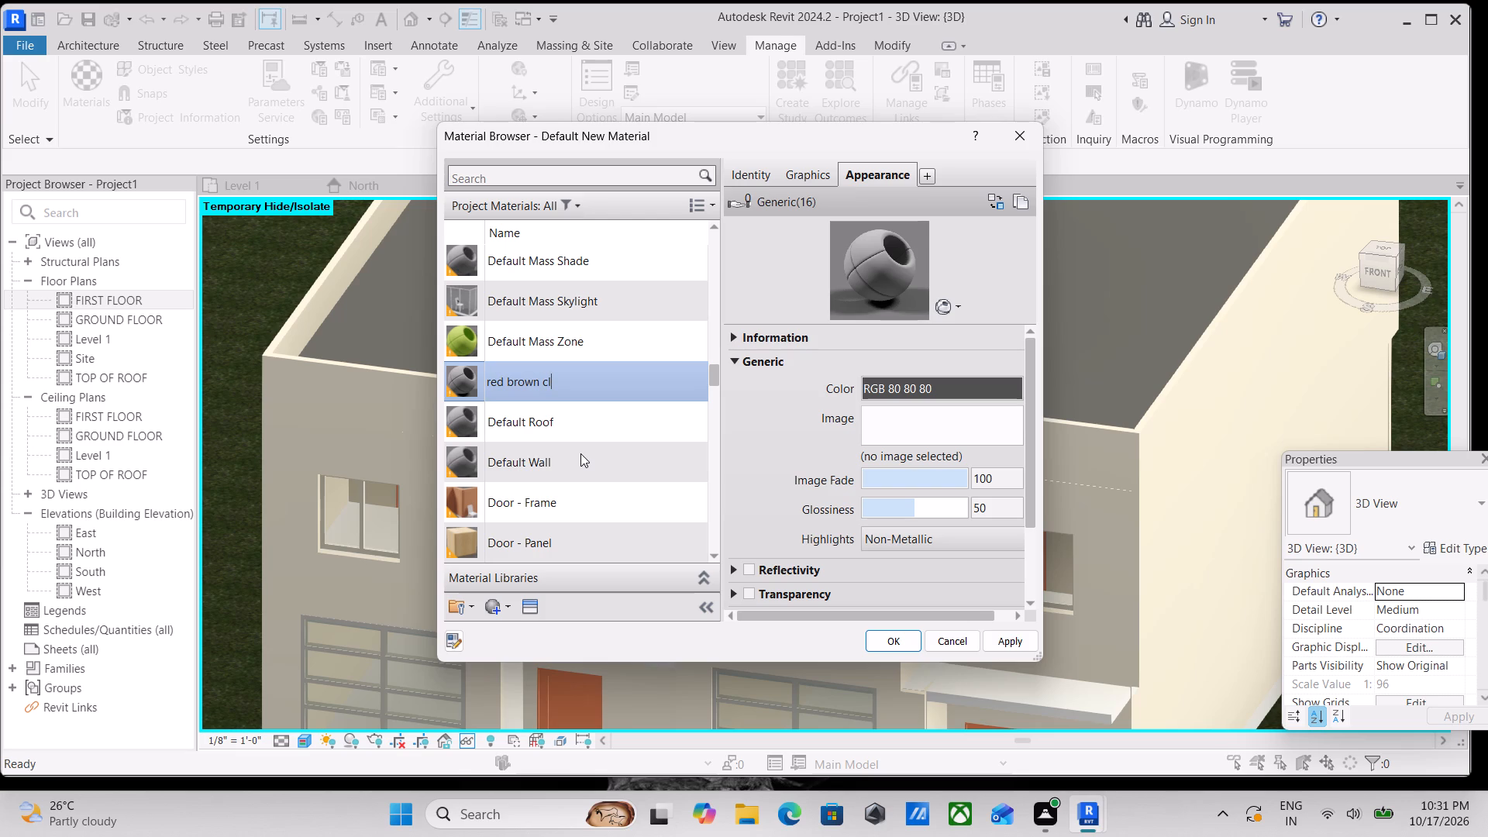
pyautogui.press('a')
pyautogui.write('dding')
# Set the red brown cladding material's appearance color to RGB 151, 67, 57.
pyautogui.click(887, 386)
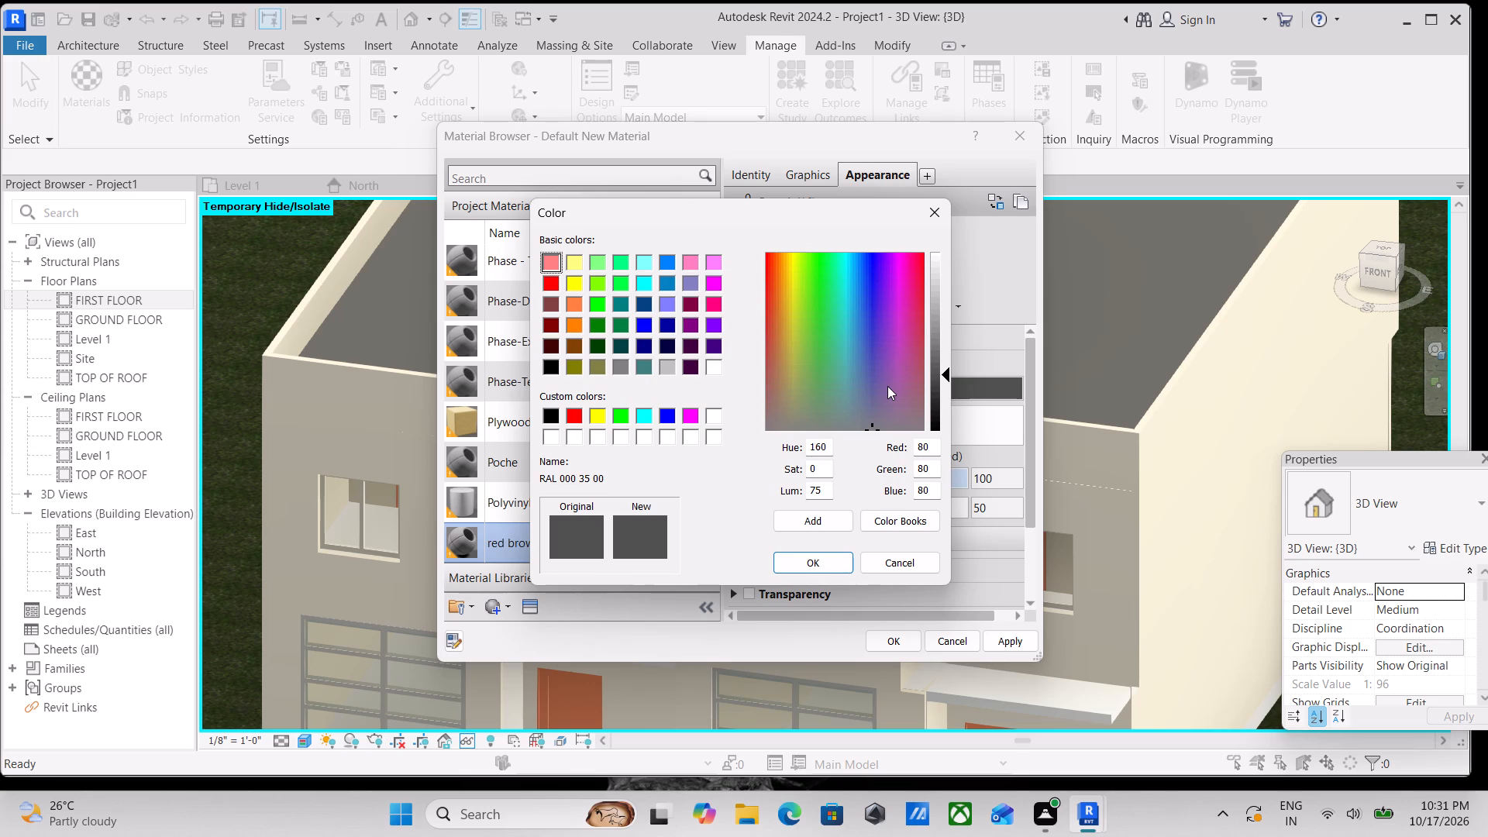
pyautogui.moveTo(932, 446); pyautogui.dragTo(850, 449)
pyautogui.write('151')
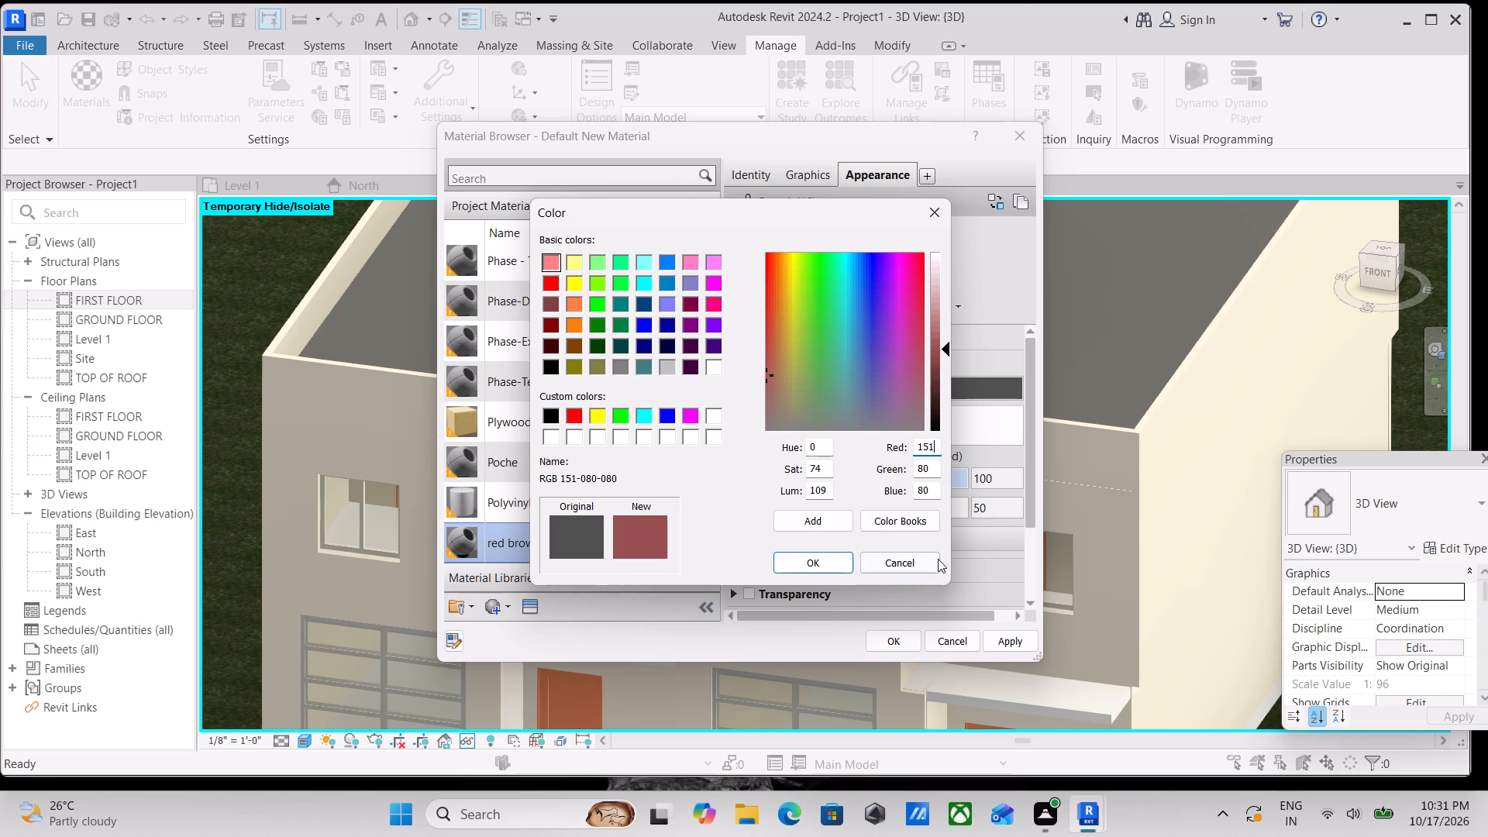
pyautogui.moveTo(935, 470); pyautogui.dragTo(880, 470)
pyautogui.write('67')
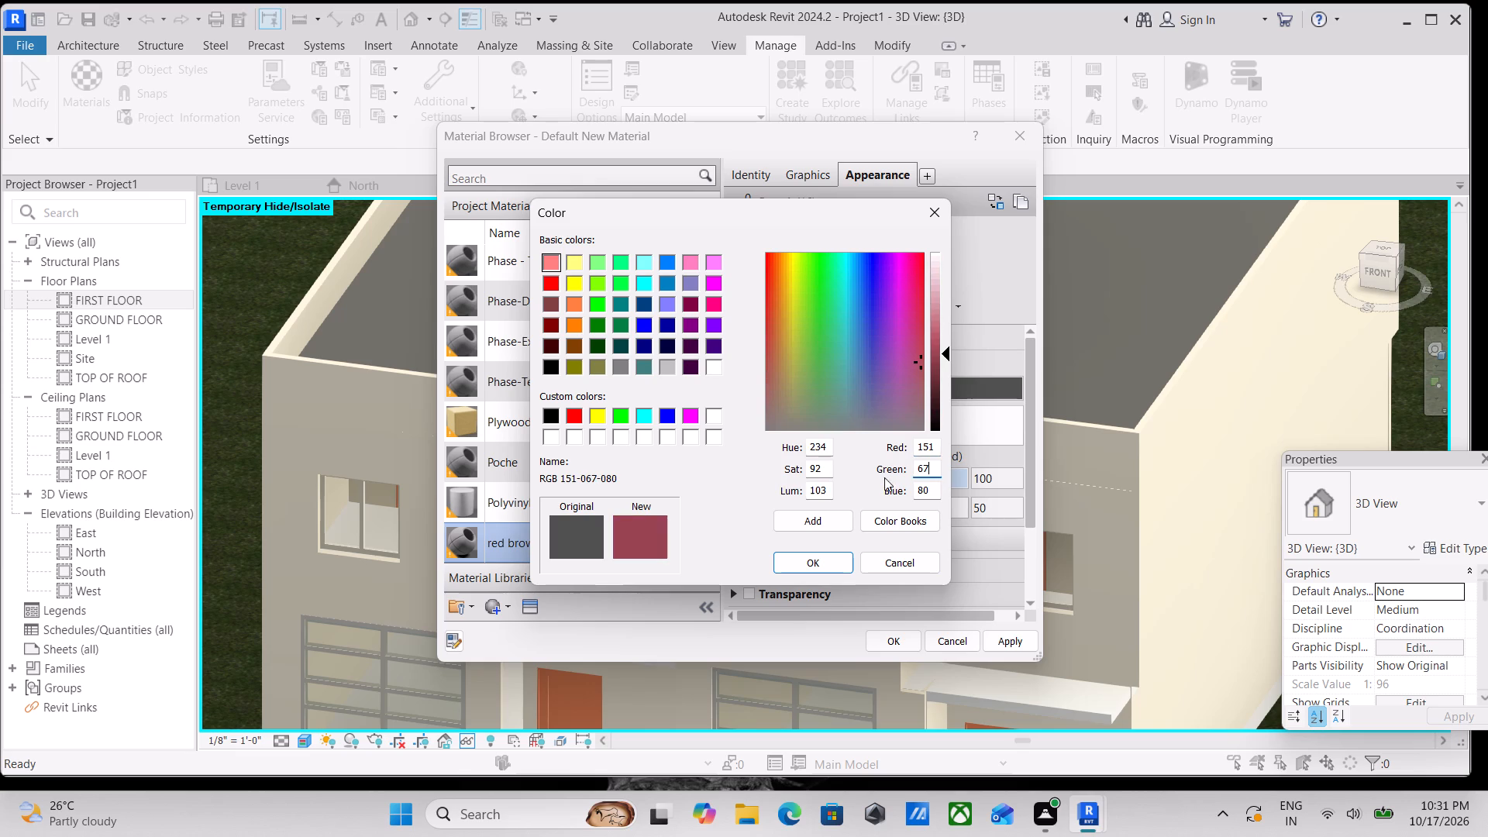
pyautogui.moveTo(931, 489); pyautogui.dragTo(899, 491)
pyautogui.write('57')
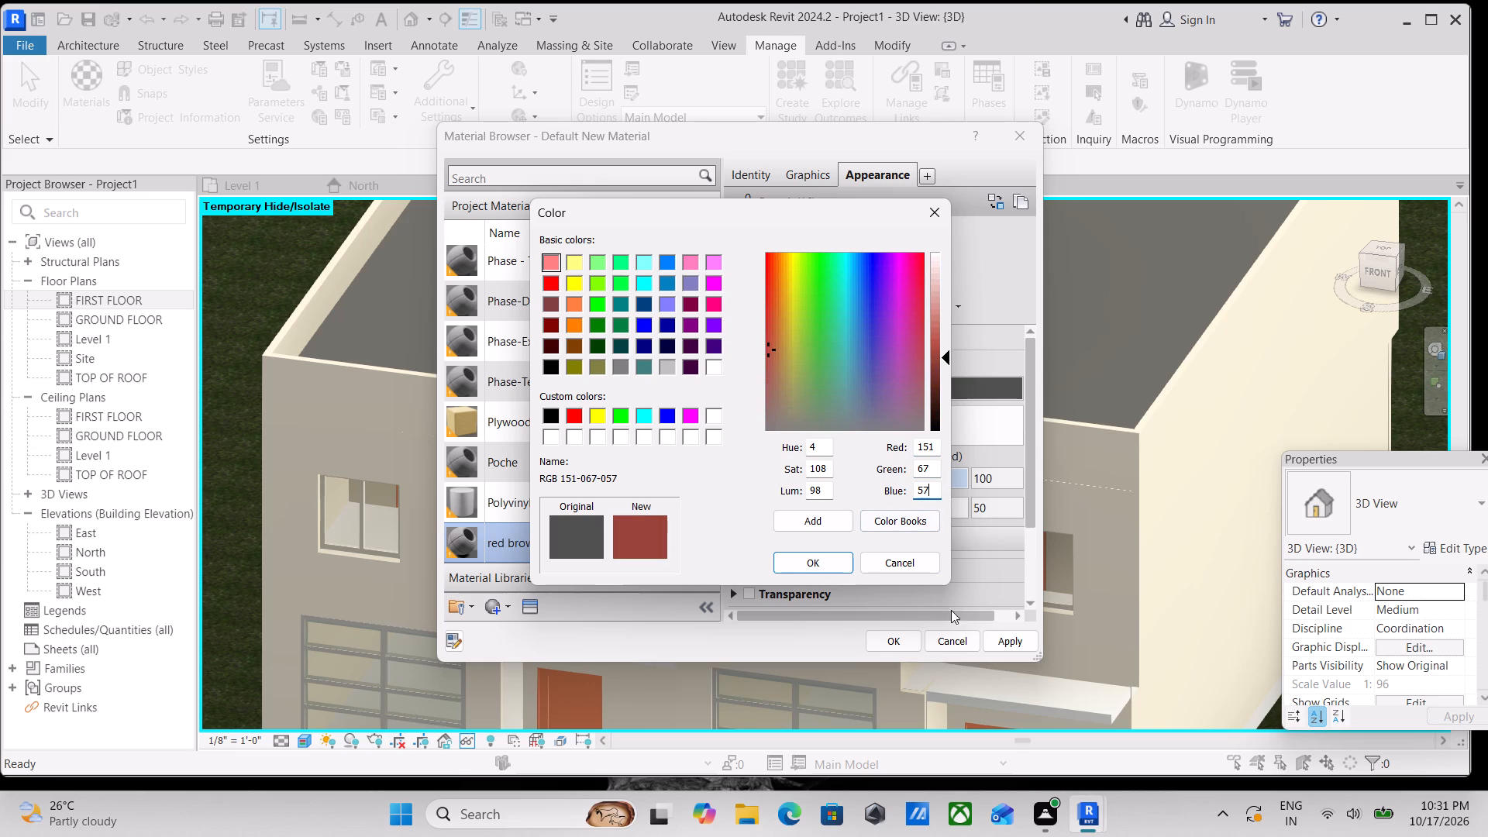
pyautogui.click(828, 558)
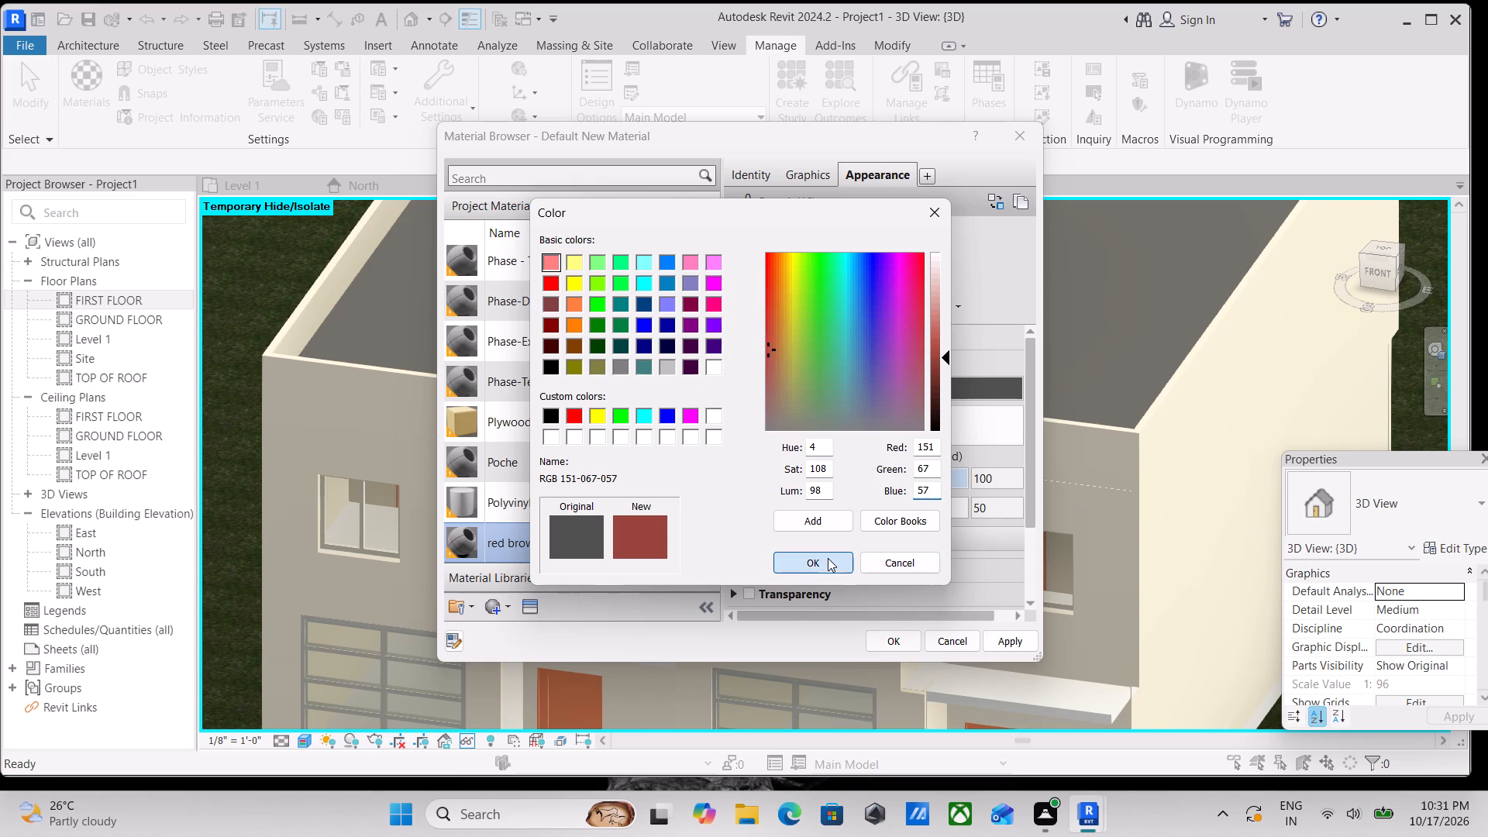
# Apply the red brown cladding material's changes, check its saved appearance, and close the Material Browser.
pyautogui.click(1002, 643)
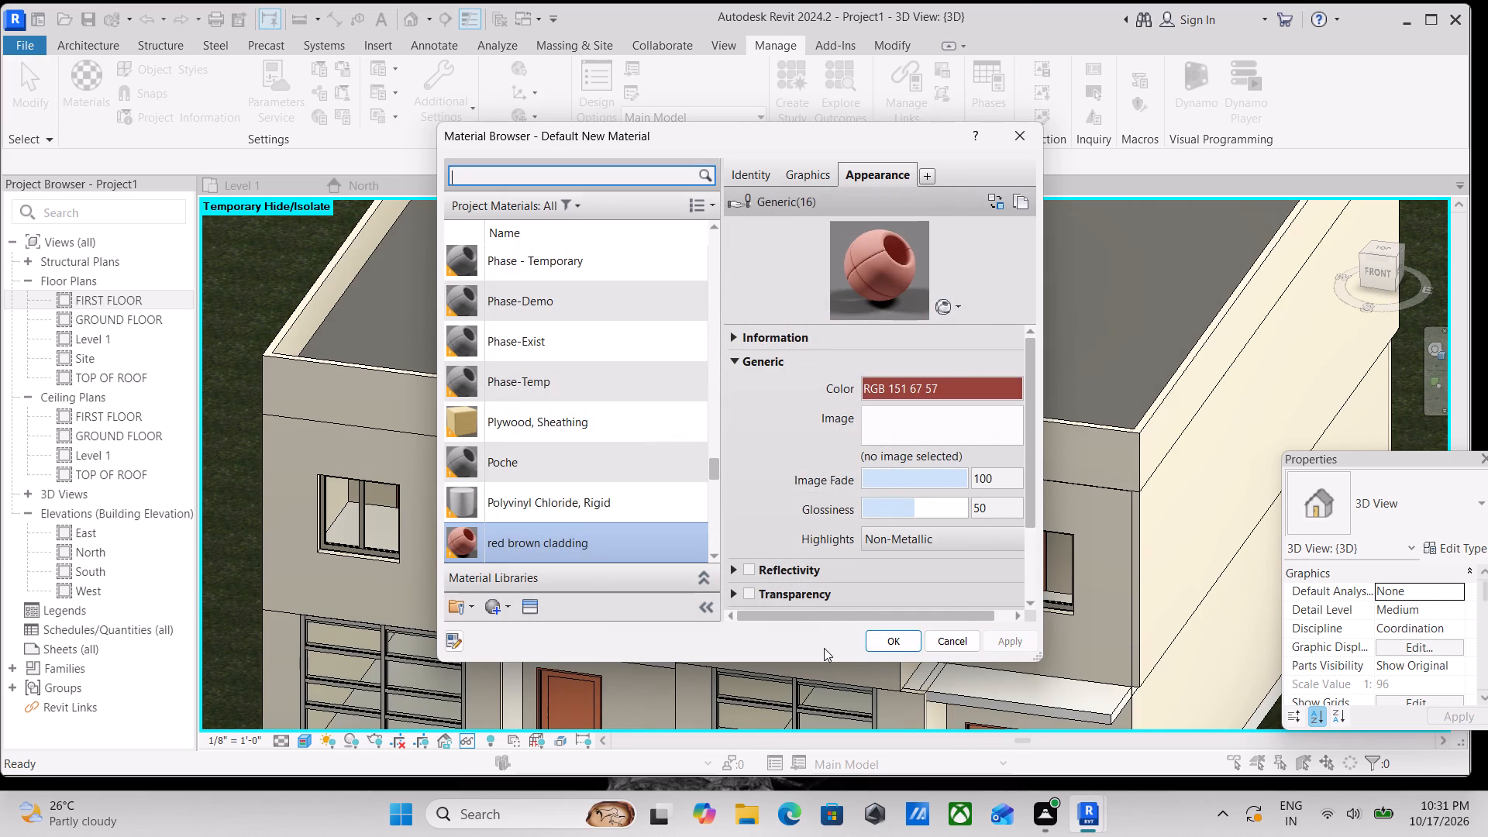
pyautogui.click(887, 646)
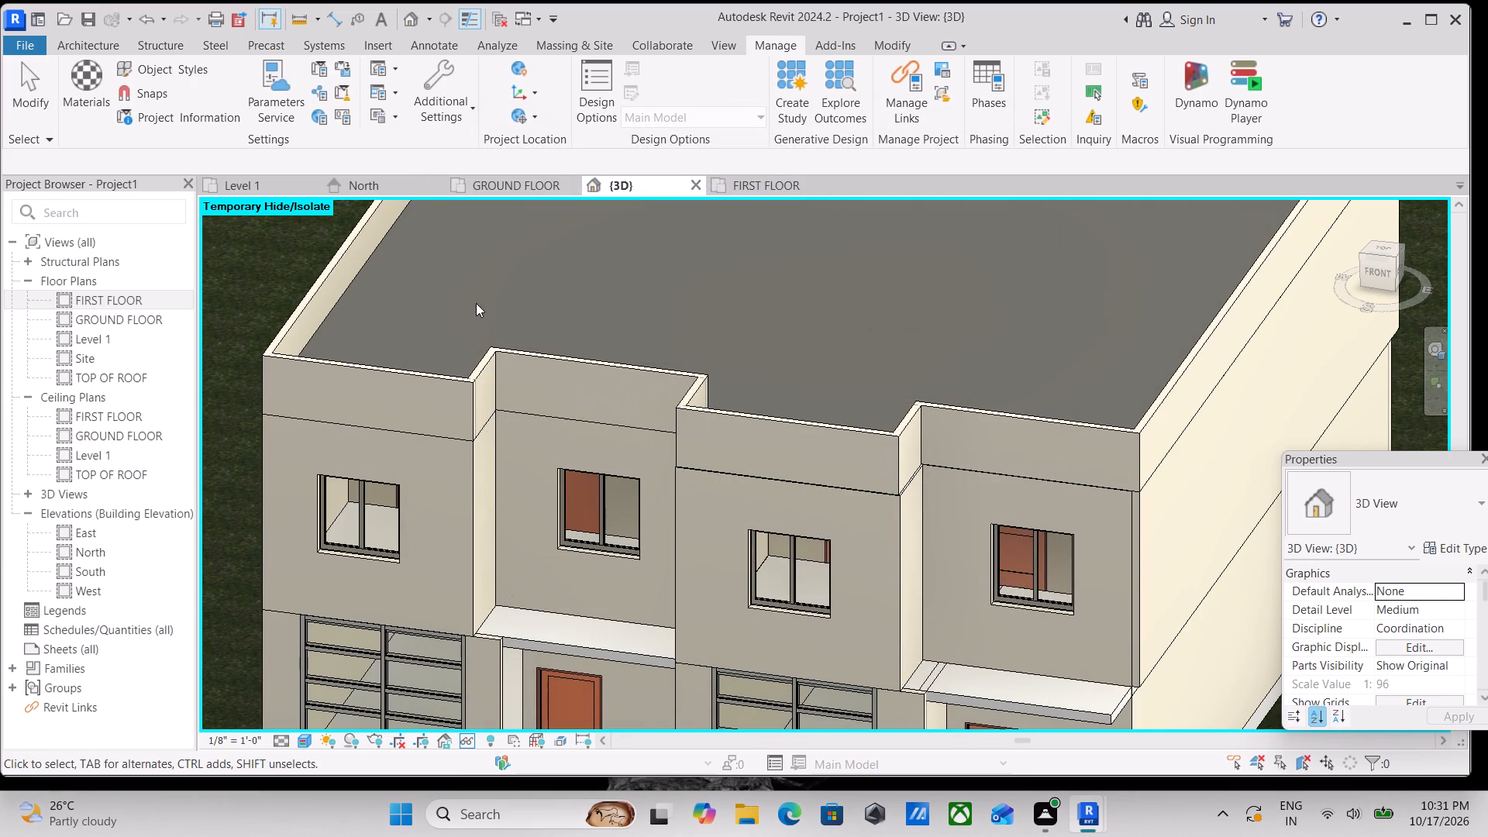
pyautogui.click(93, 63)
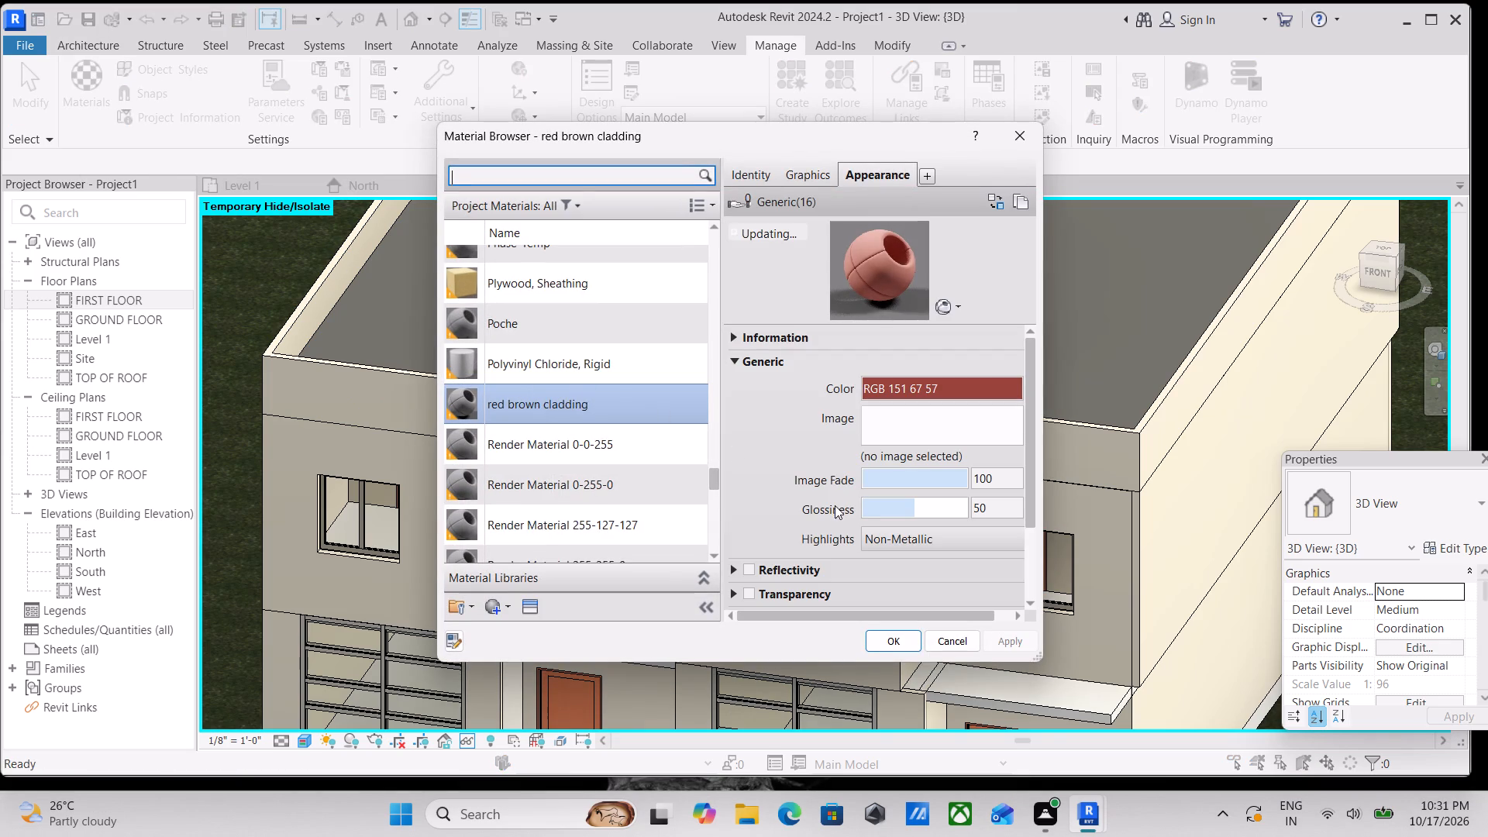
pyautogui.click(884, 647)
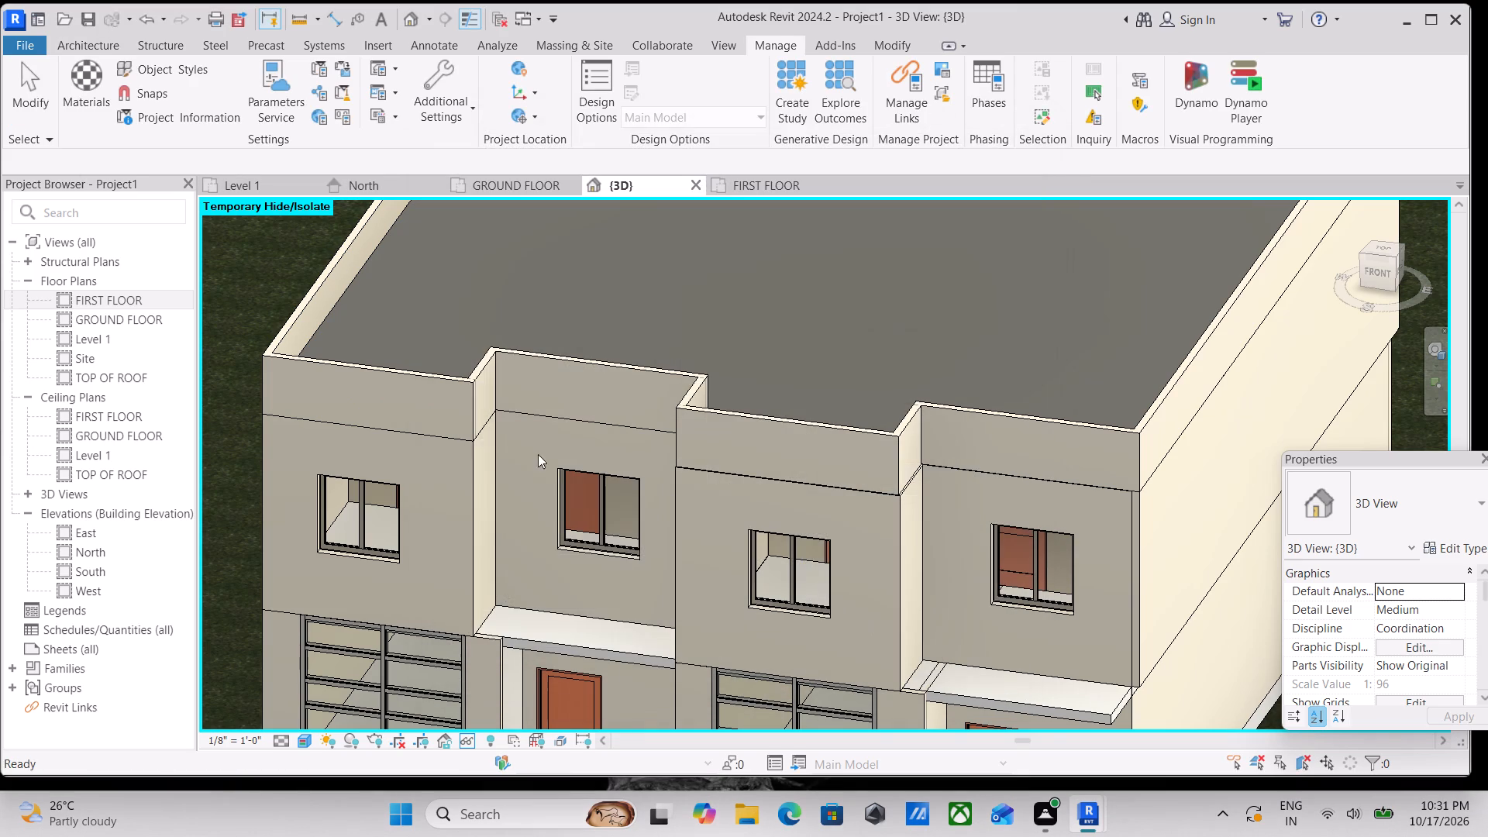
# Paint the recessed first-floor front wall faces of both units and the parapets above them with red brown cladding.
pyautogui.write('pt')
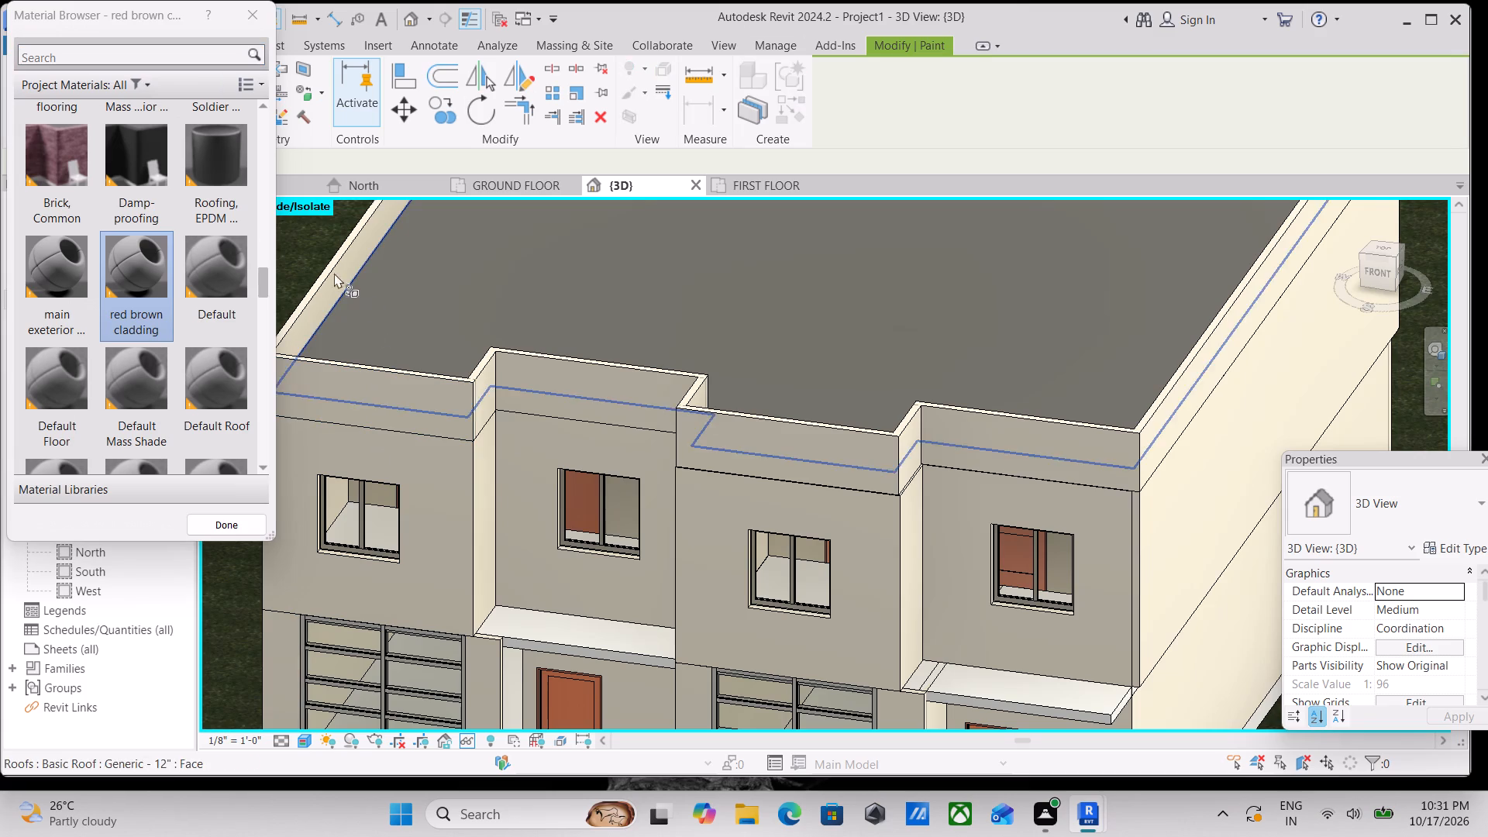
pyautogui.click(112, 65)
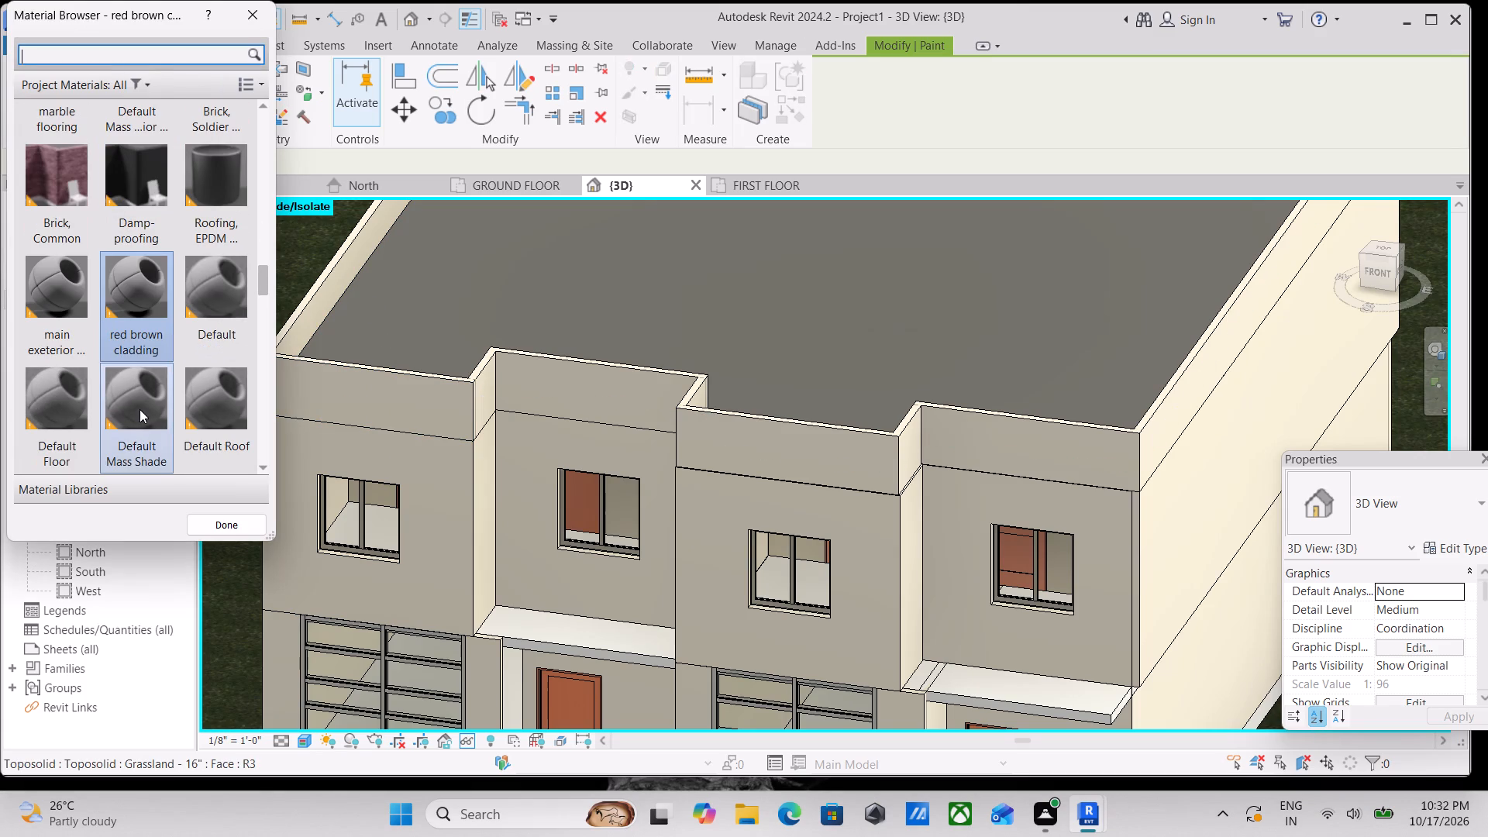
pyautogui.click(139, 327)
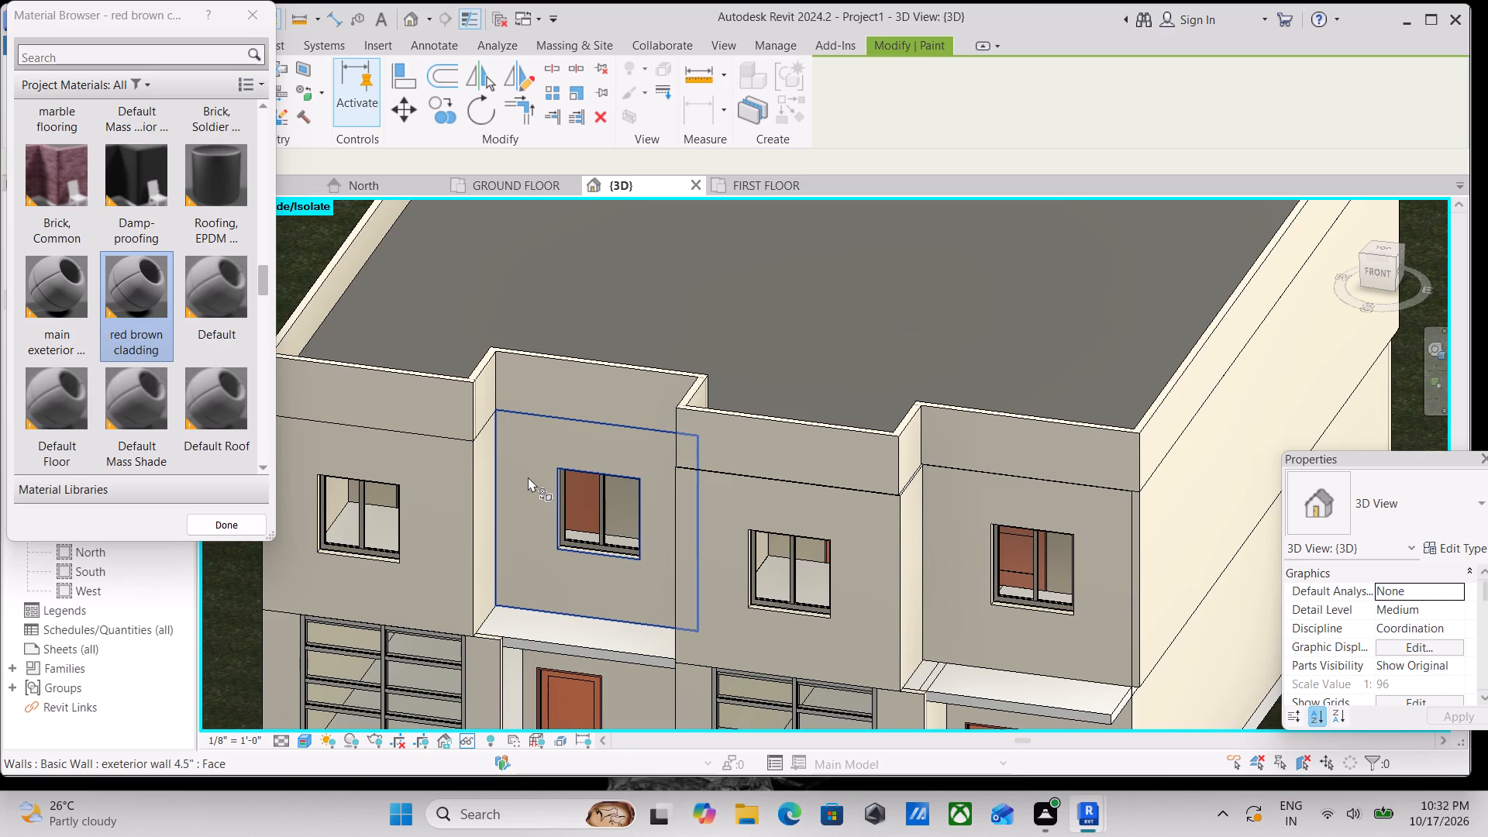
pyautogui.click(528, 477)
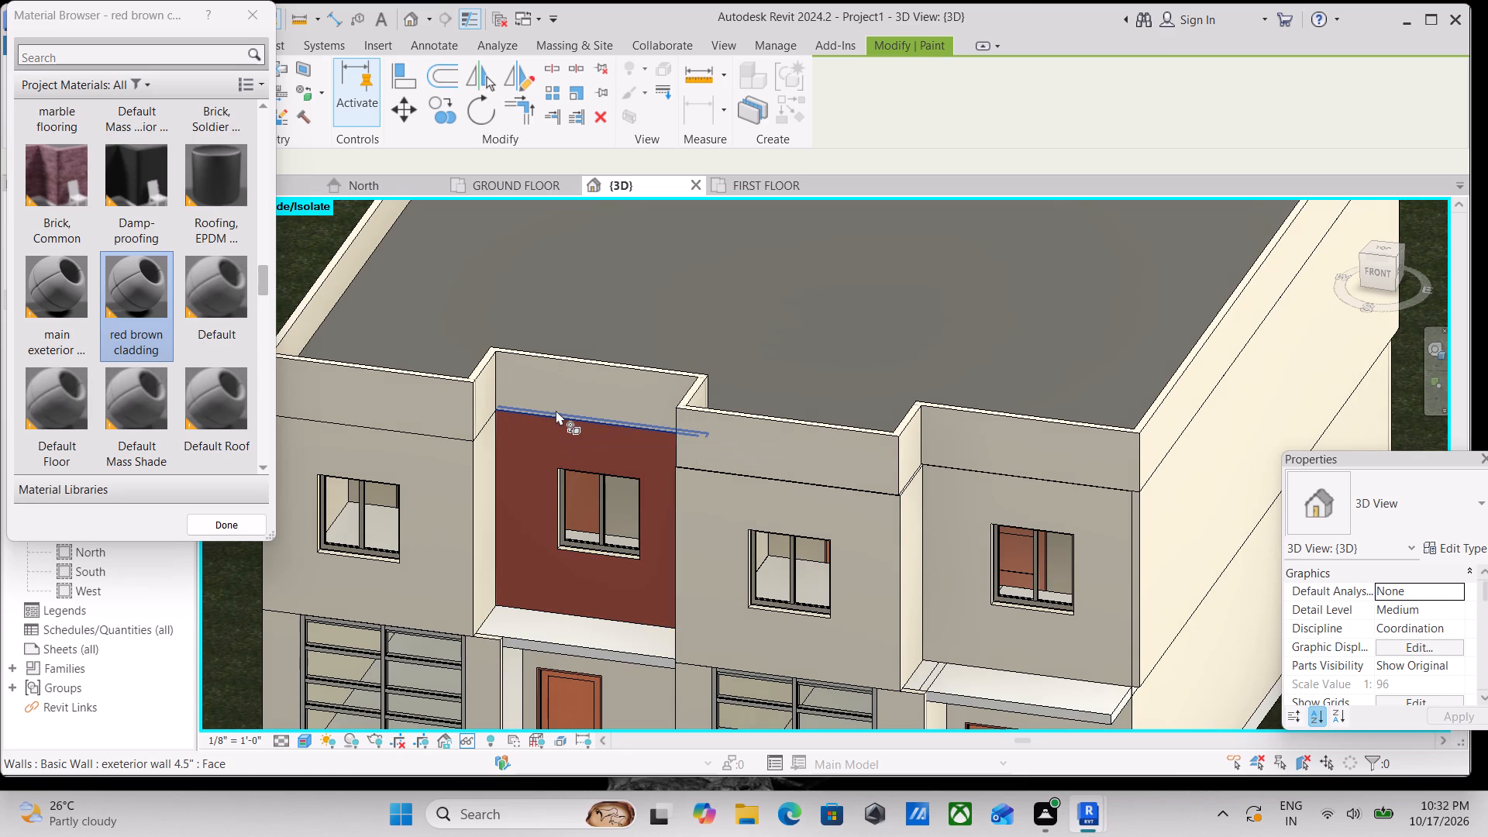
pyautogui.click(556, 410)
pyautogui.click(574, 380)
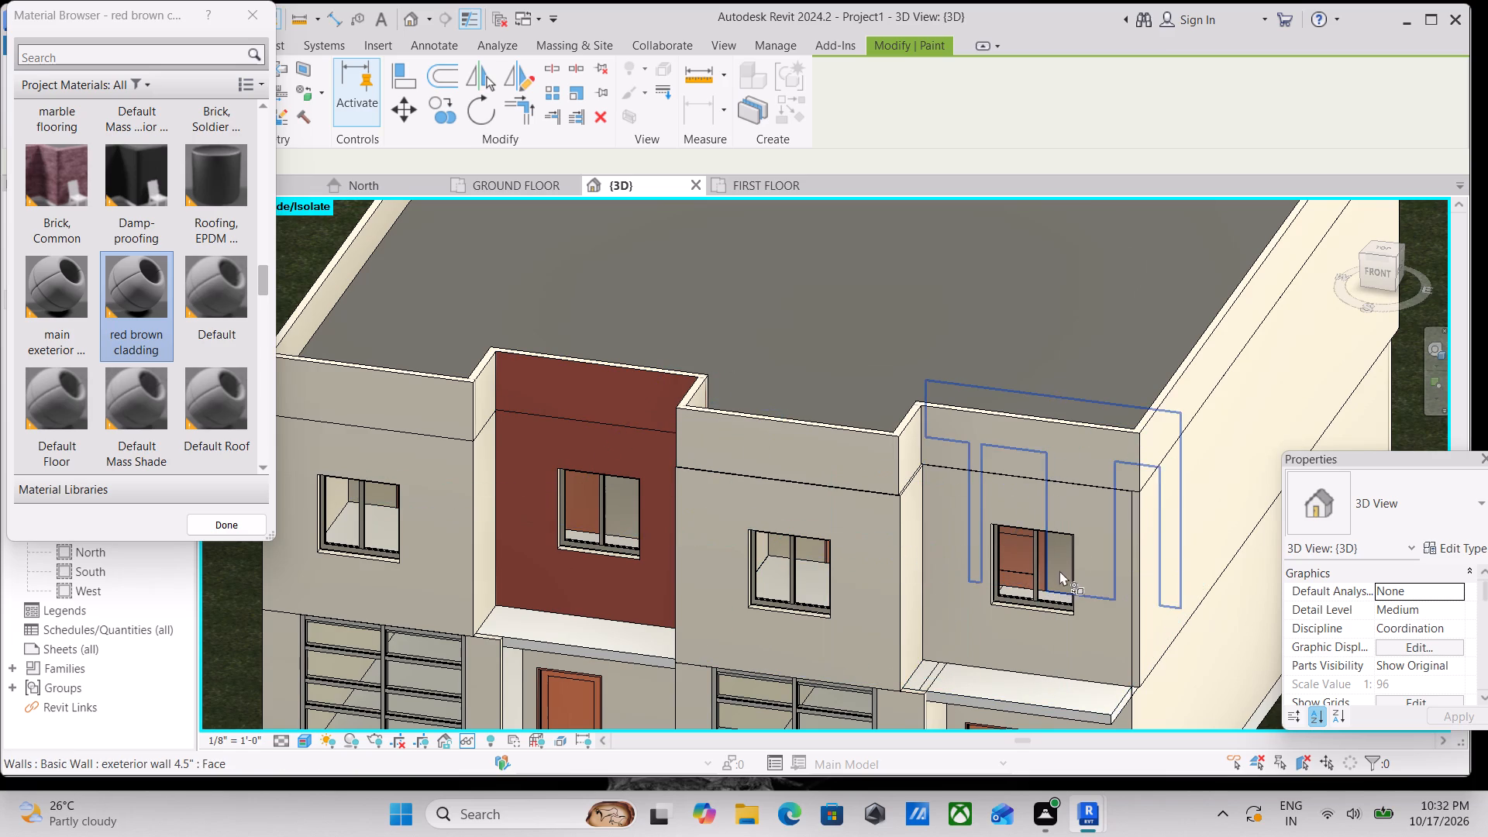
pyautogui.scroll(2, 1095, 518)
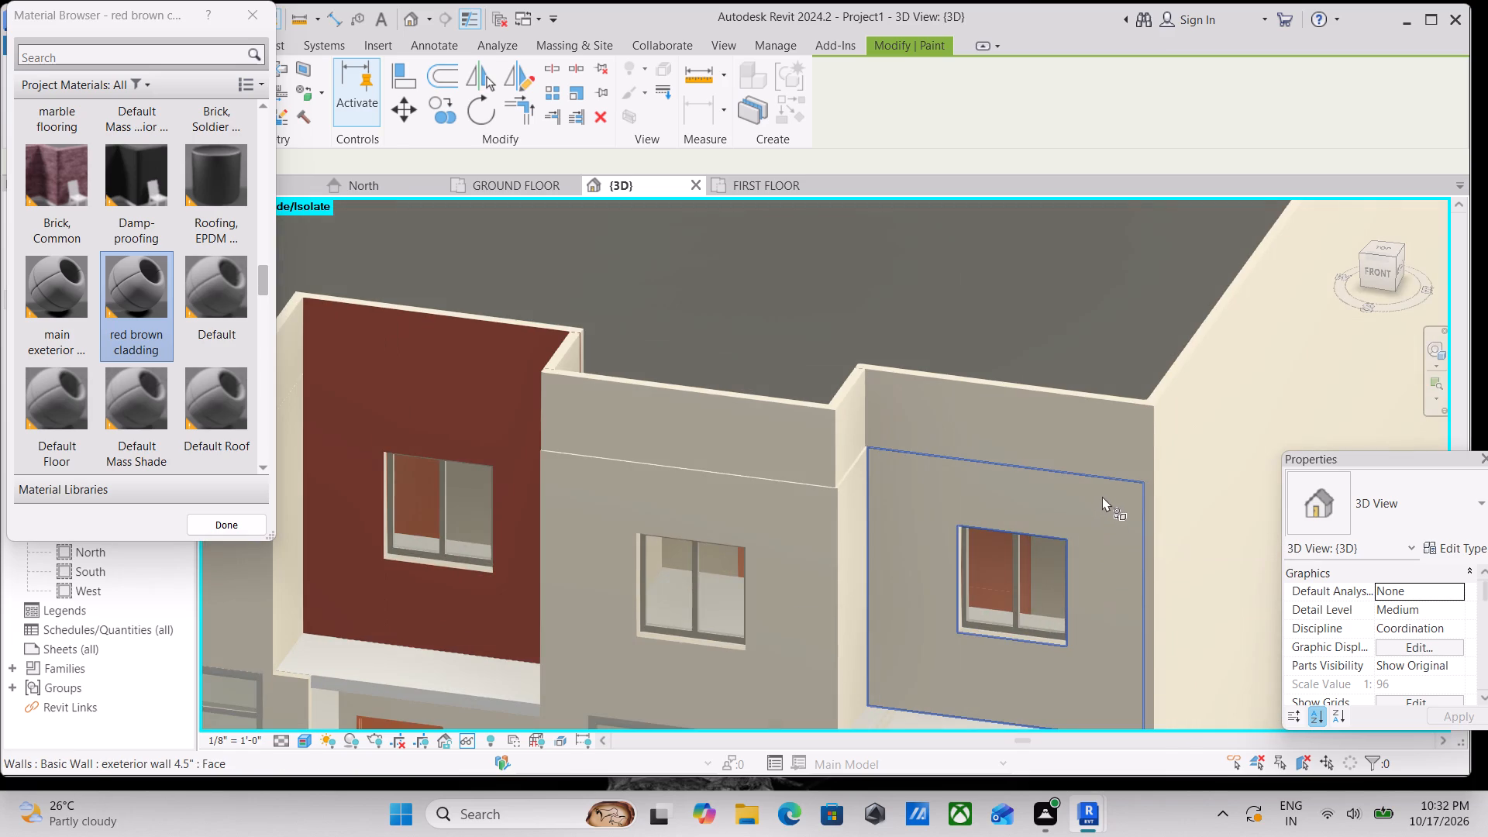
pyautogui.click(1102, 495)
pyautogui.click(1096, 439)
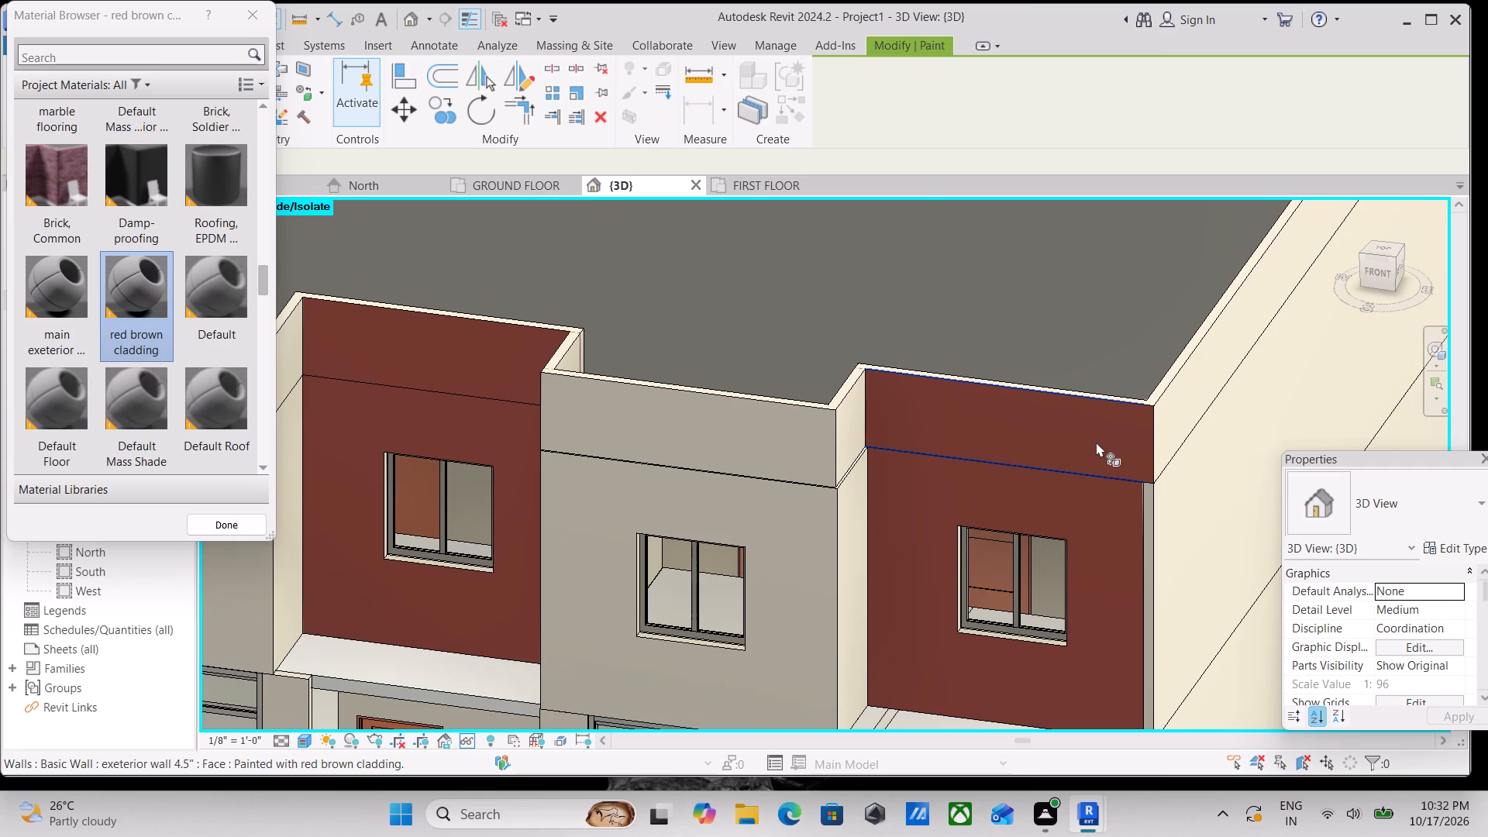
# Paint the ground-floor front wall faces around both units' entrance doors with red brown cladding.
pyautogui.scroll(2, 1107, 466)
pyautogui.scroll(-2, 1080, 502)
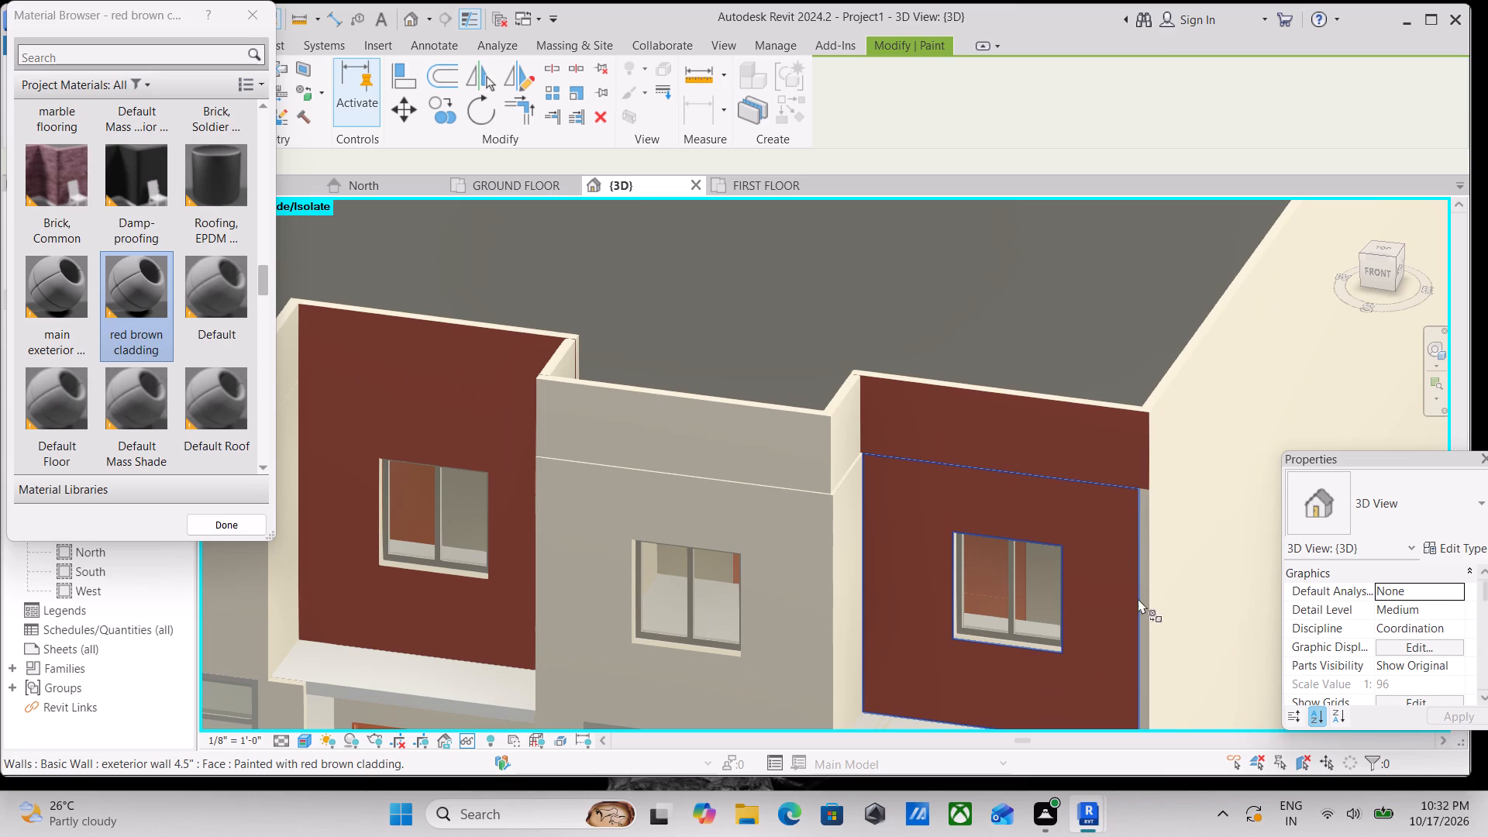
pyautogui.moveTo(1127, 587); pyautogui.dragTo(1071, 370, button='middle')
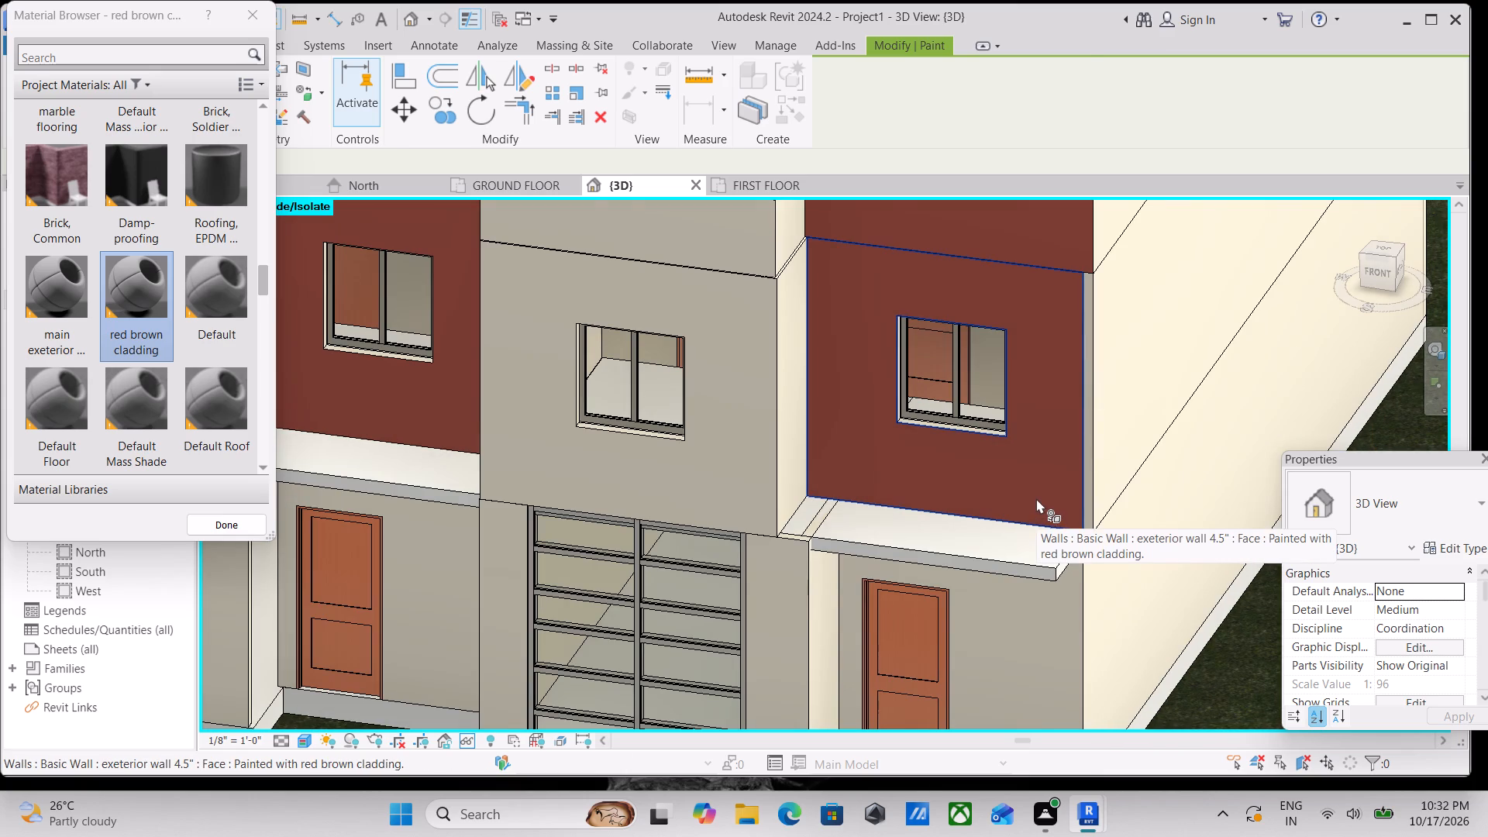
pyautogui.moveTo(901, 542); pyautogui.dragTo(994, 415, button='middle')
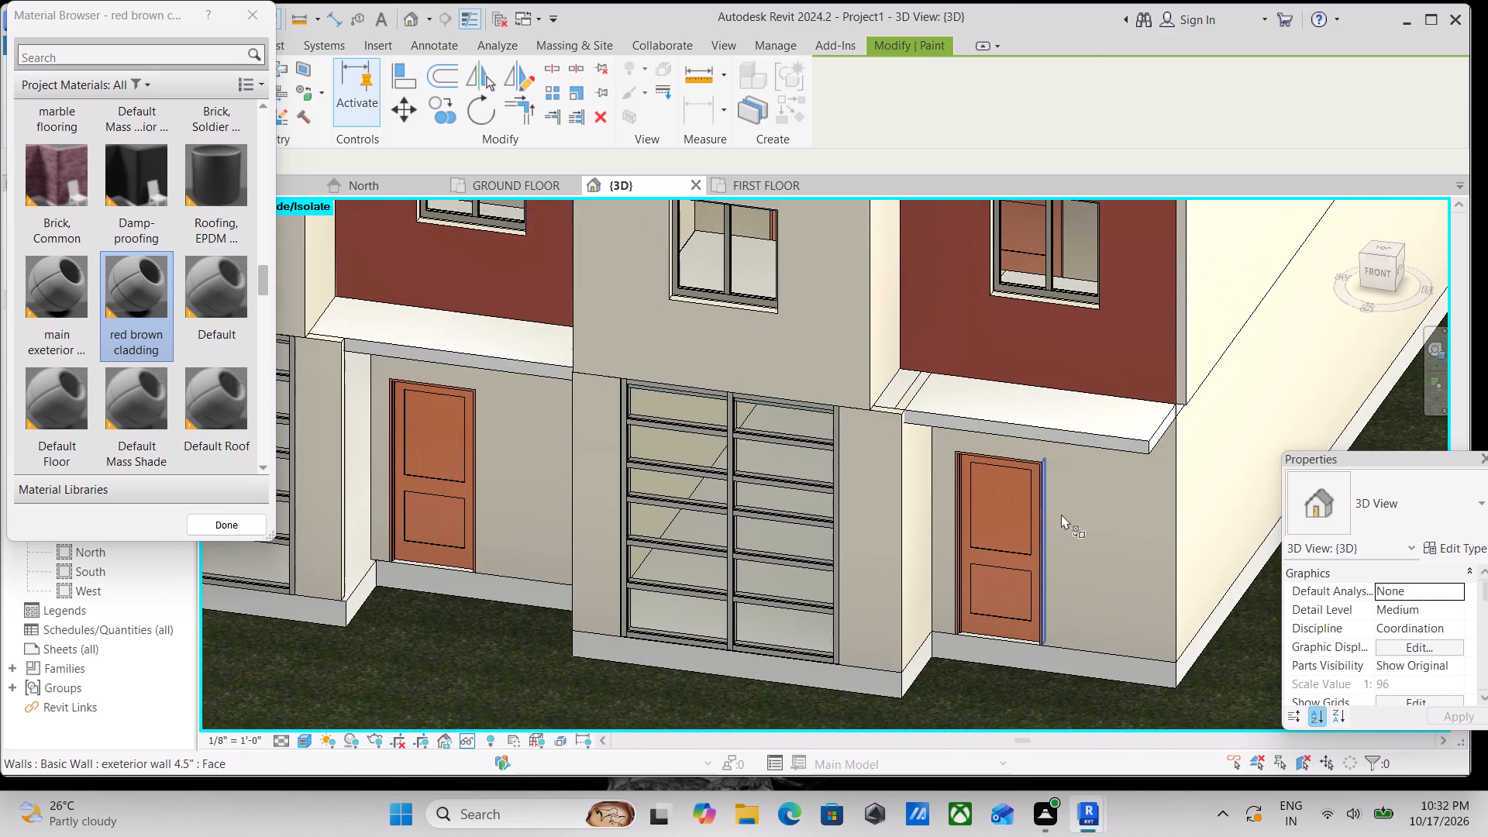
pyautogui.click(1111, 530)
pyautogui.moveTo(964, 484); pyautogui.dragTo(1172, 457, button='middle')
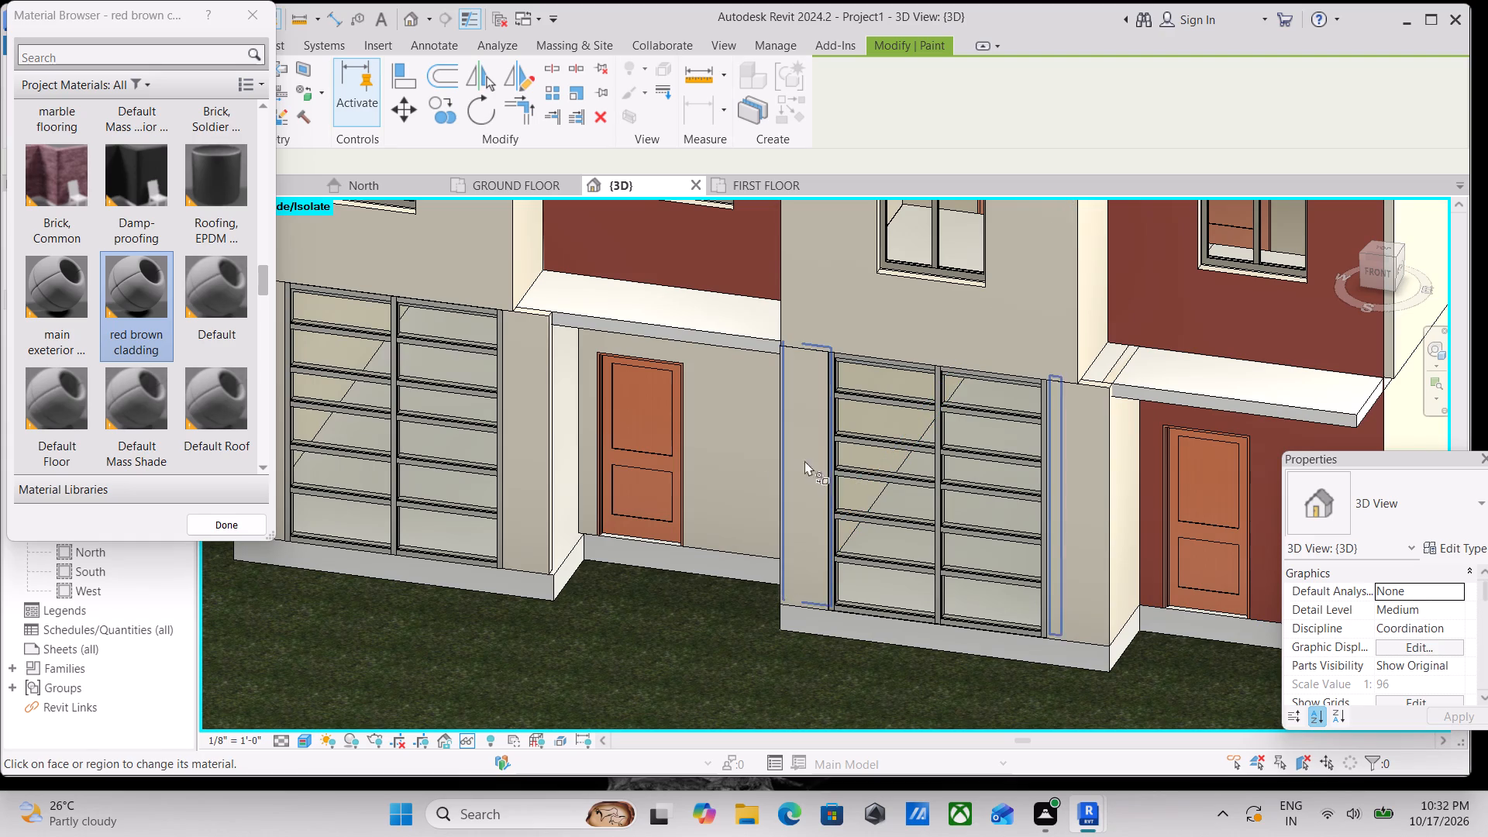
pyautogui.click(735, 449)
# Paint the house's right side elevation with red brown cladding, covering the ground-floor wall, first-floor wall and parapet.
pyautogui.scroll(-7, 735, 449)
pyautogui.scroll(2, 890, 470)
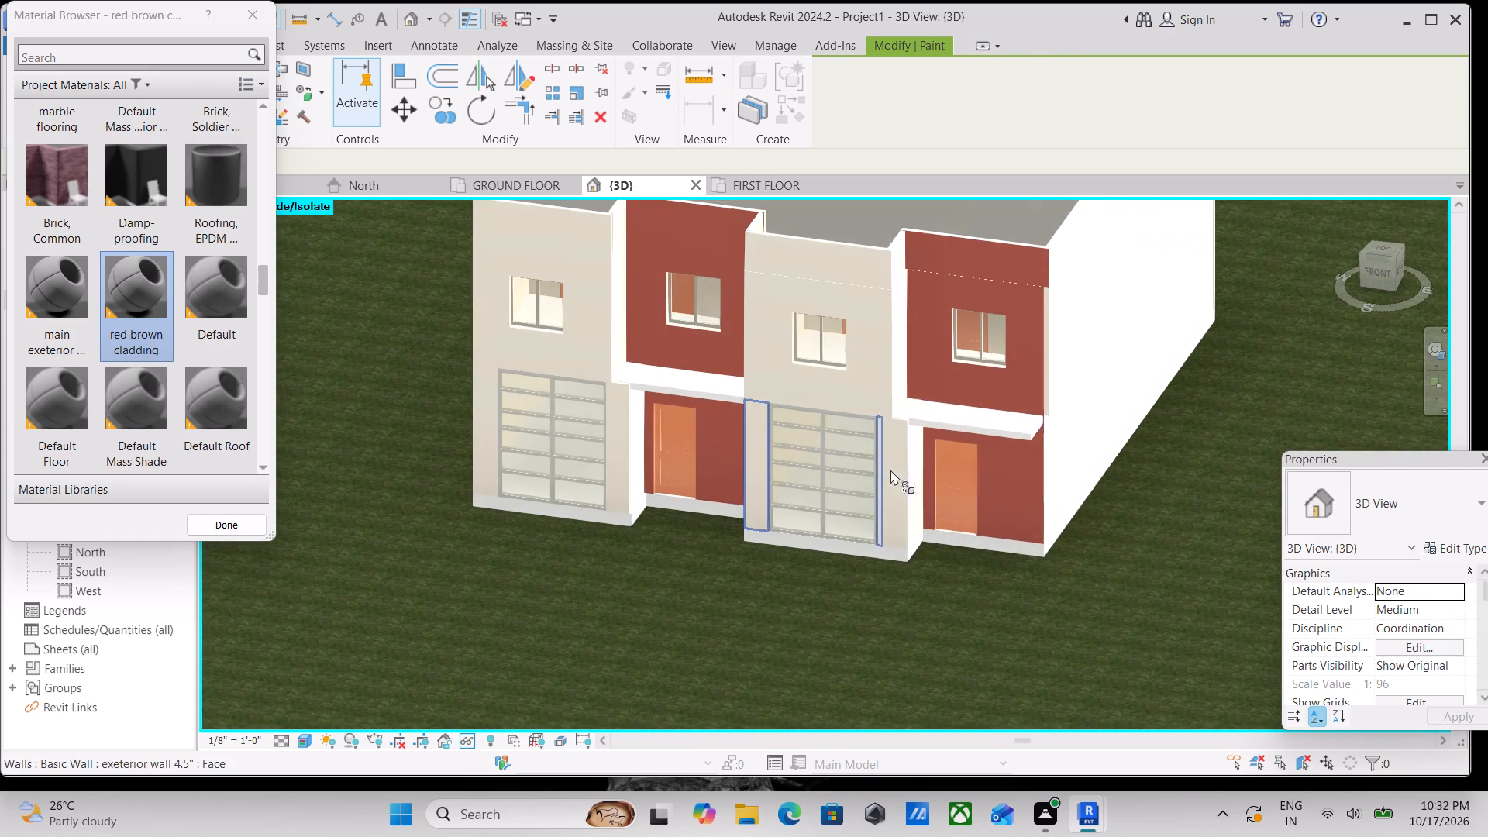
pyautogui.scroll(-2, 901, 469)
pyautogui.keyDown('shift'); pyautogui.moveTo(960, 484); pyautogui.dragTo(960, 483, button='middle'); pyautogui.keyUp('shift')
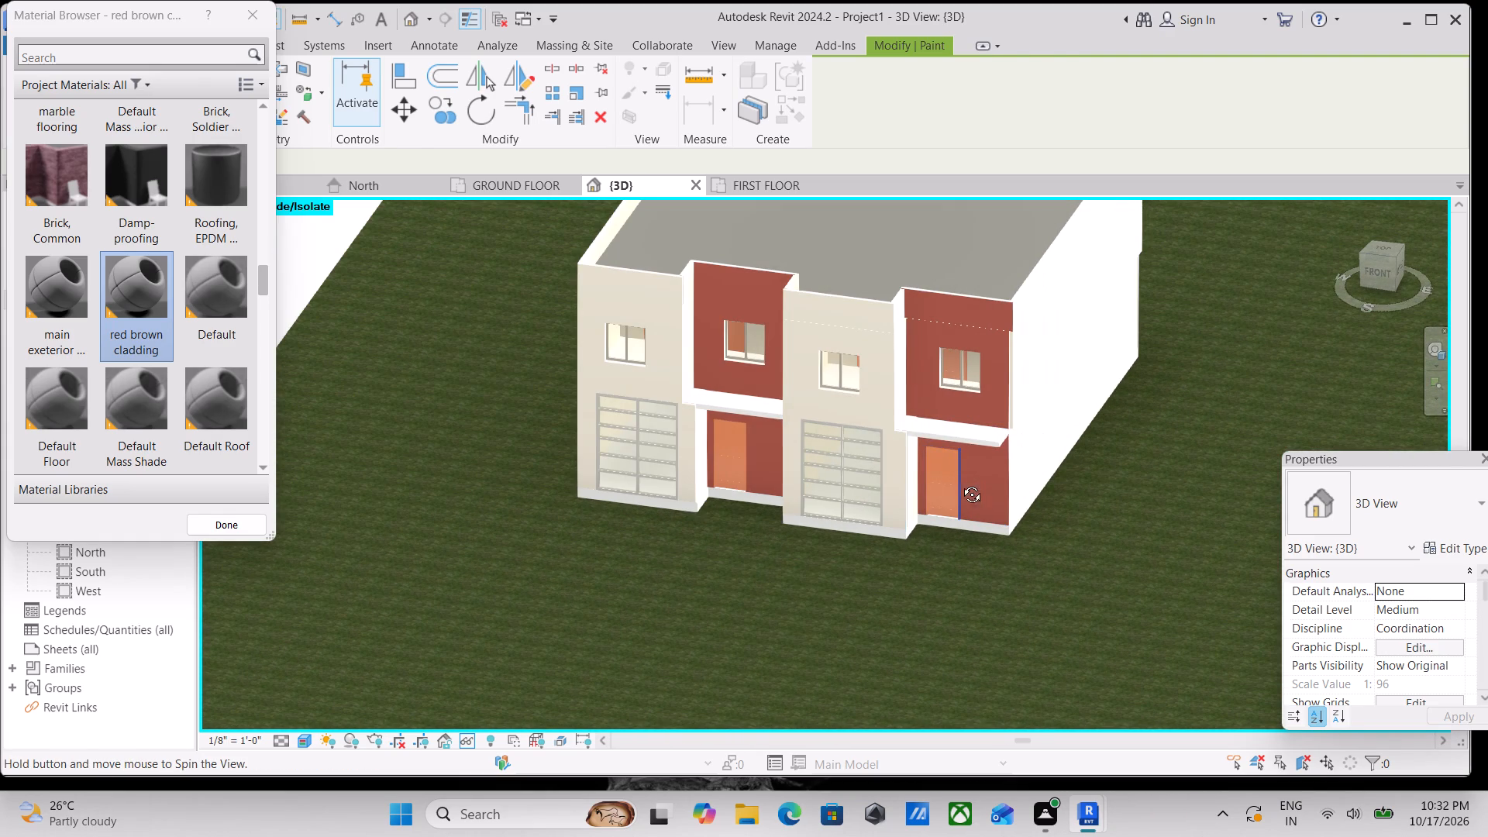
pyautogui.keyDown('shift'); pyautogui.moveTo(960, 483); pyautogui.dragTo(809, 422, button='middle'); pyautogui.keyUp('shift')
pyautogui.click(1011, 388)
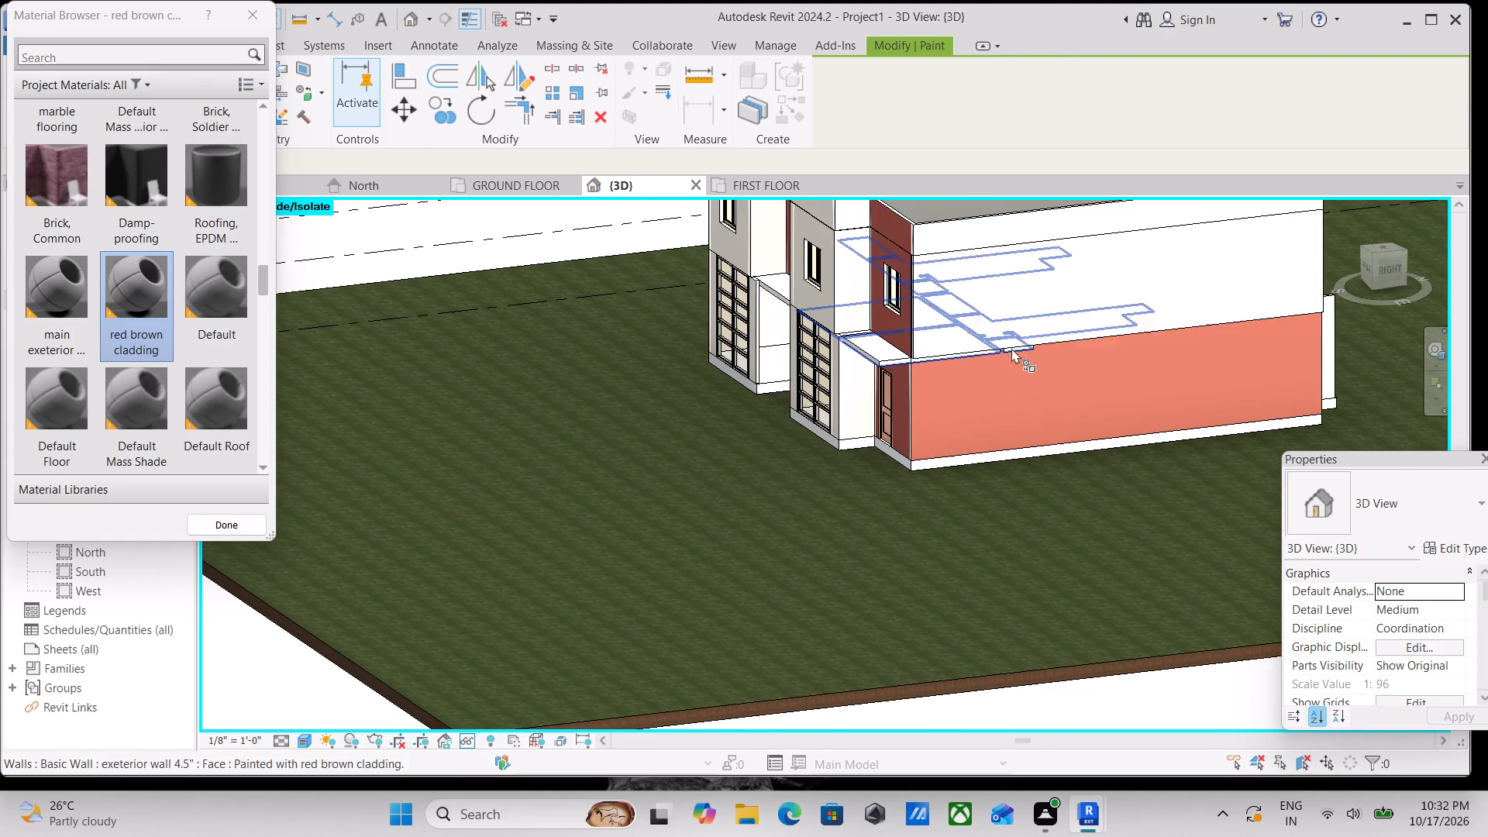
pyautogui.click(1005, 305)
pyautogui.keyDown('shift'); pyautogui.moveTo(1048, 323); pyautogui.dragTo(1026, 365, button='middle'); pyautogui.keyUp('shift')
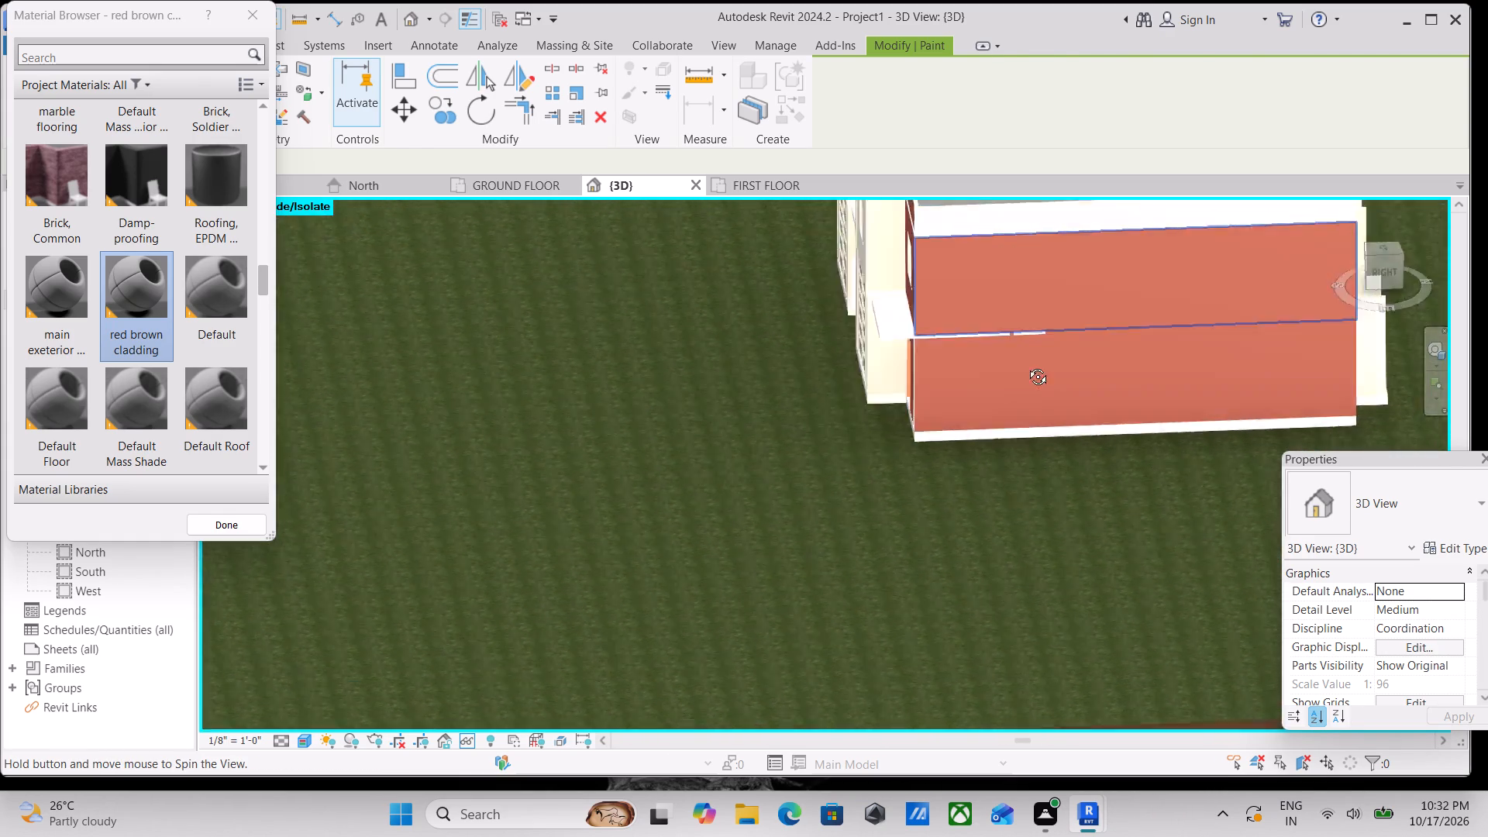
pyautogui.keyDown('shift'); pyautogui.moveTo(1026, 365); pyautogui.dragTo(1031, 400, button='middle'); pyautogui.keyUp('shift')
pyautogui.moveTo(1054, 330); pyautogui.dragTo(1040, 469, button='middle')
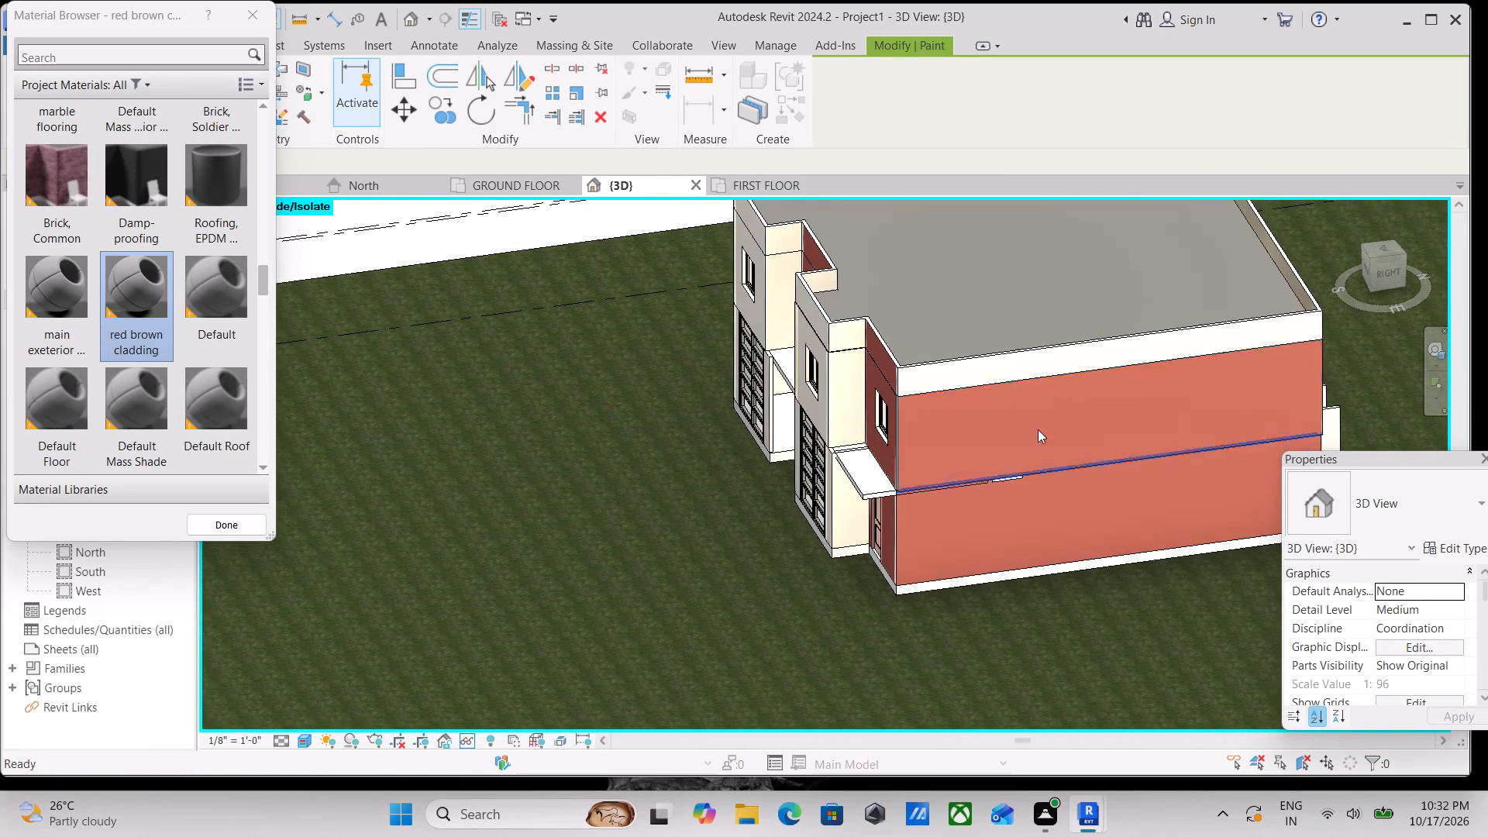
pyautogui.click(1038, 369)
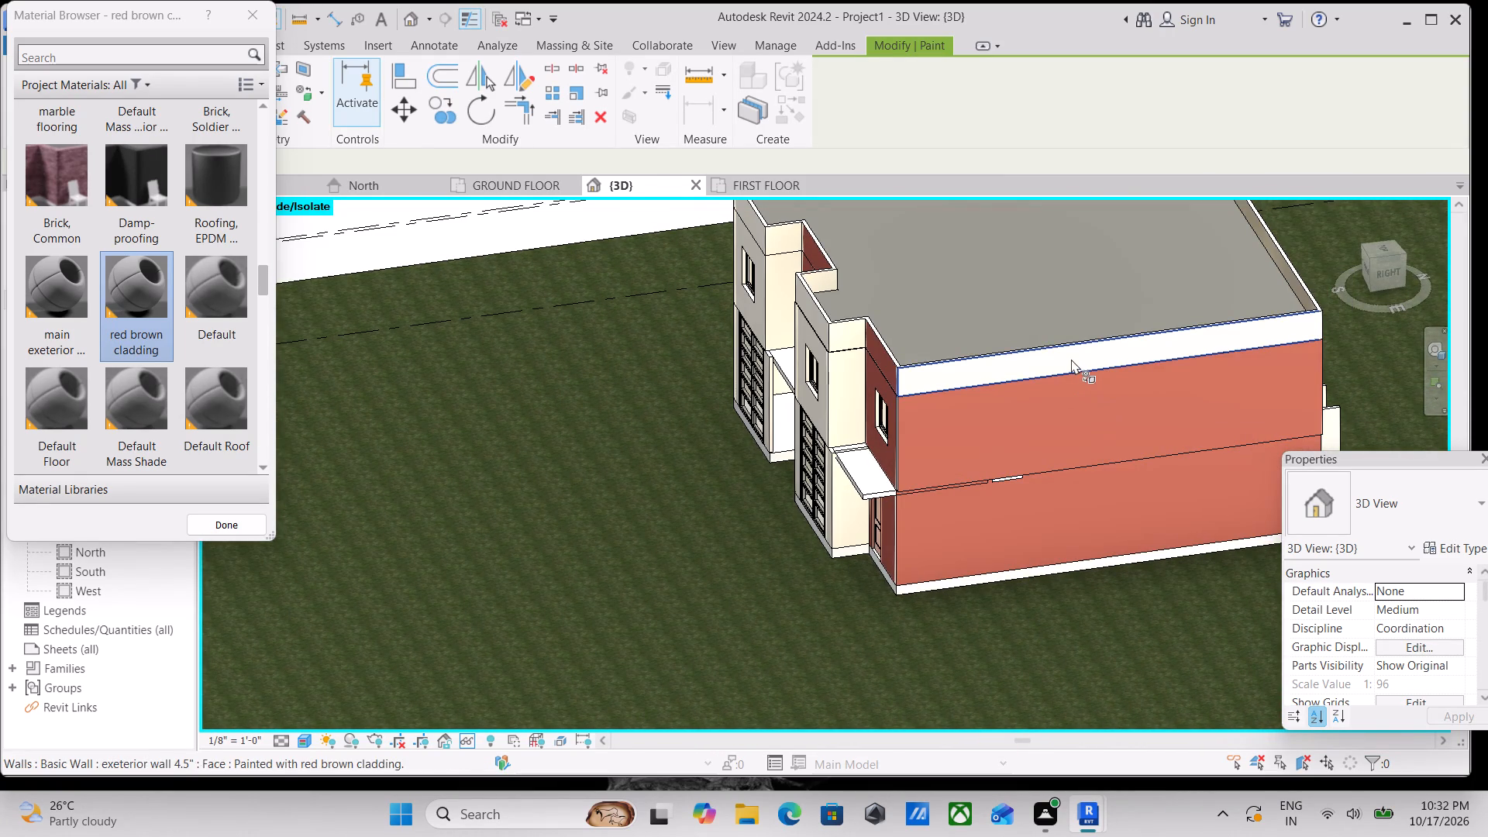
pyautogui.click(1071, 359)
# Paint the rear first-floor wall and both units' rear ground-floor wall faces with red brown cladding, and finish painting.
pyautogui.keyDown('shift'); pyautogui.moveTo(1084, 364); pyautogui.dragTo(862, 429, button='middle'); pyautogui.keyUp('shift')
pyautogui.moveTo(980, 420); pyautogui.dragTo(547, 304, button='middle')
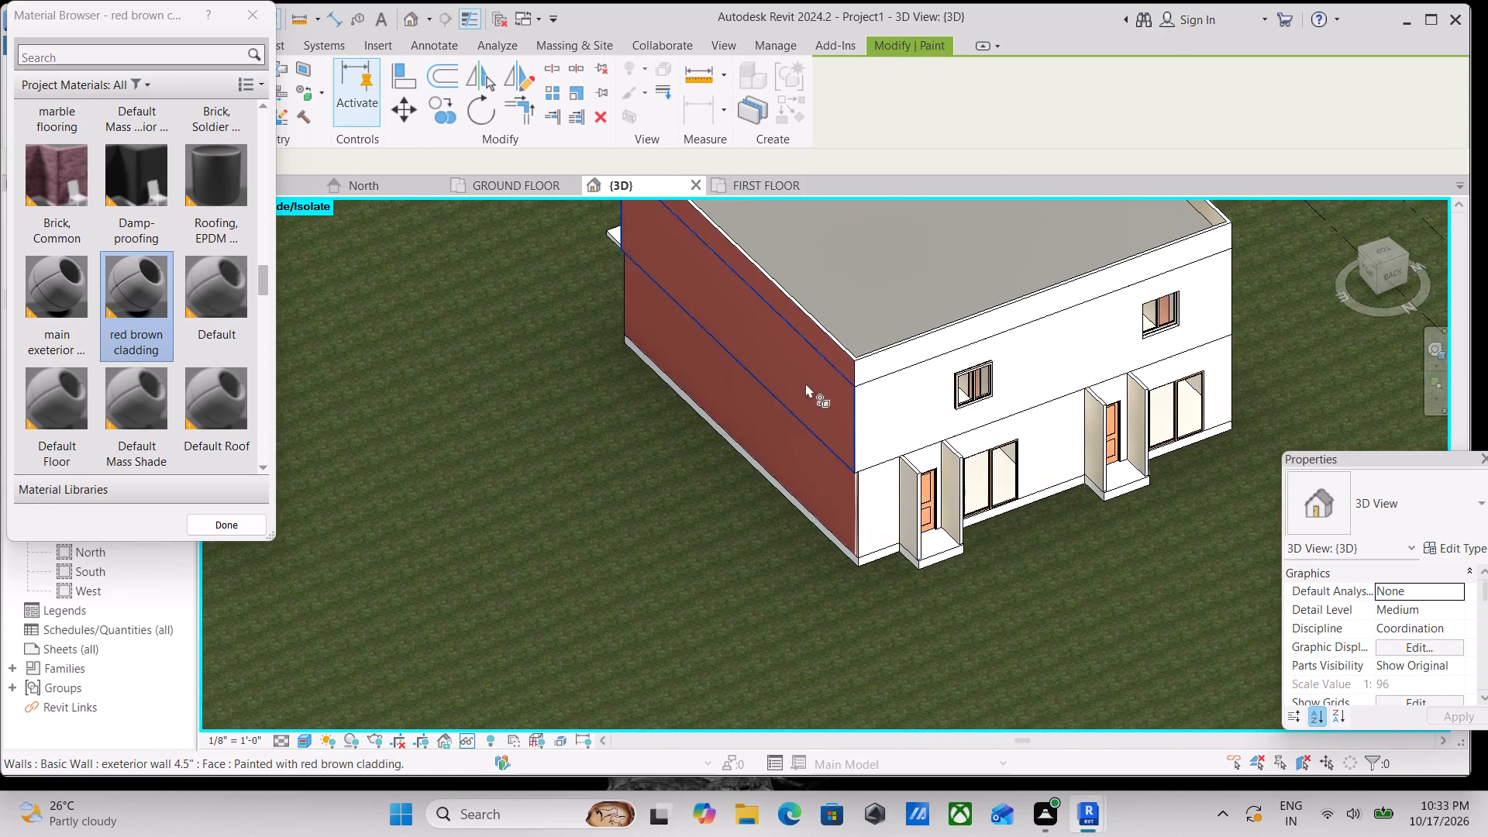
pyautogui.click(911, 423)
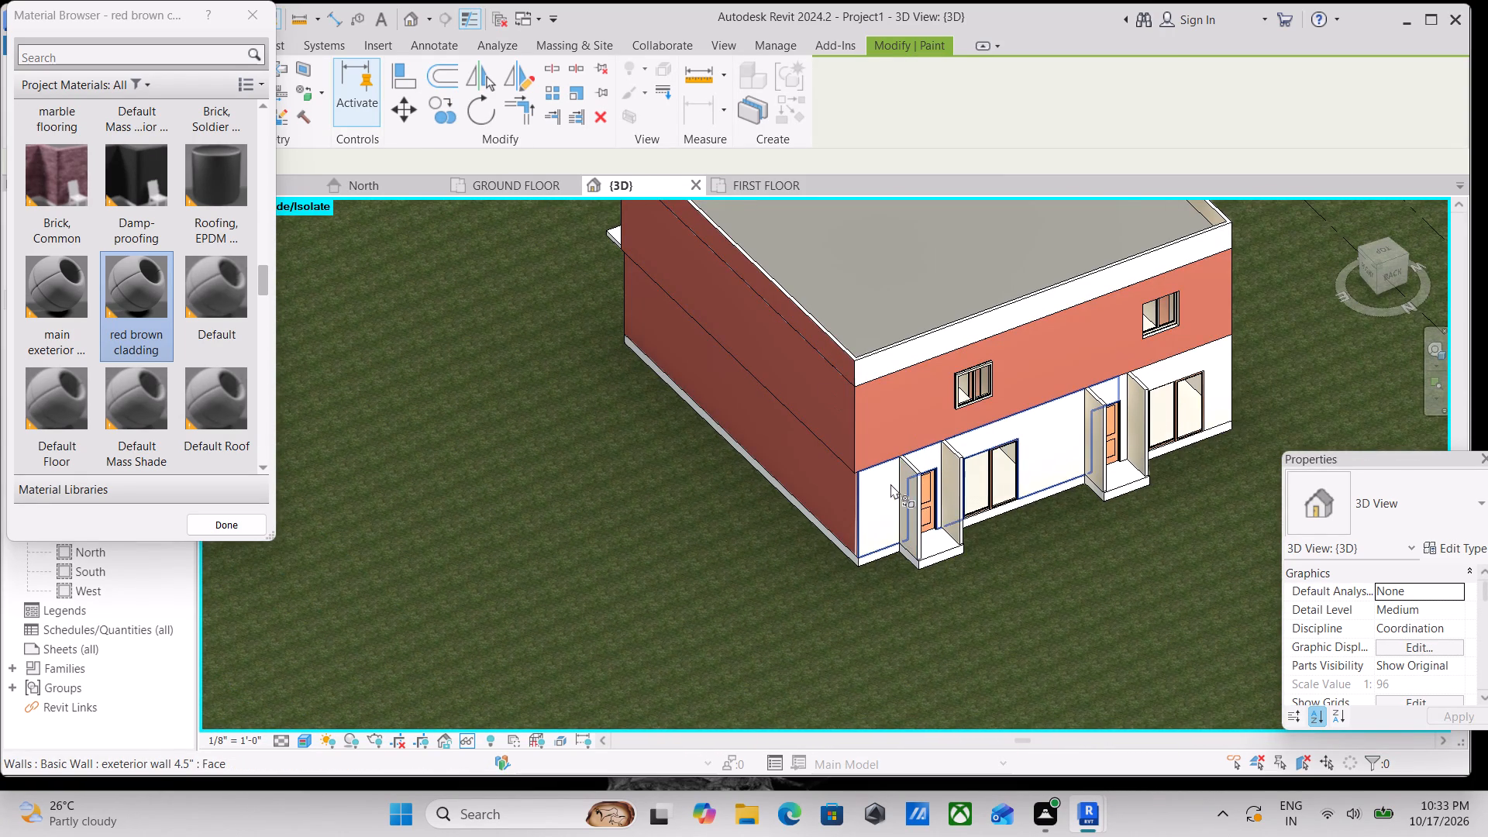
pyautogui.click(879, 487)
pyautogui.moveTo(1026, 470); pyautogui.dragTo(931, 490, button='middle')
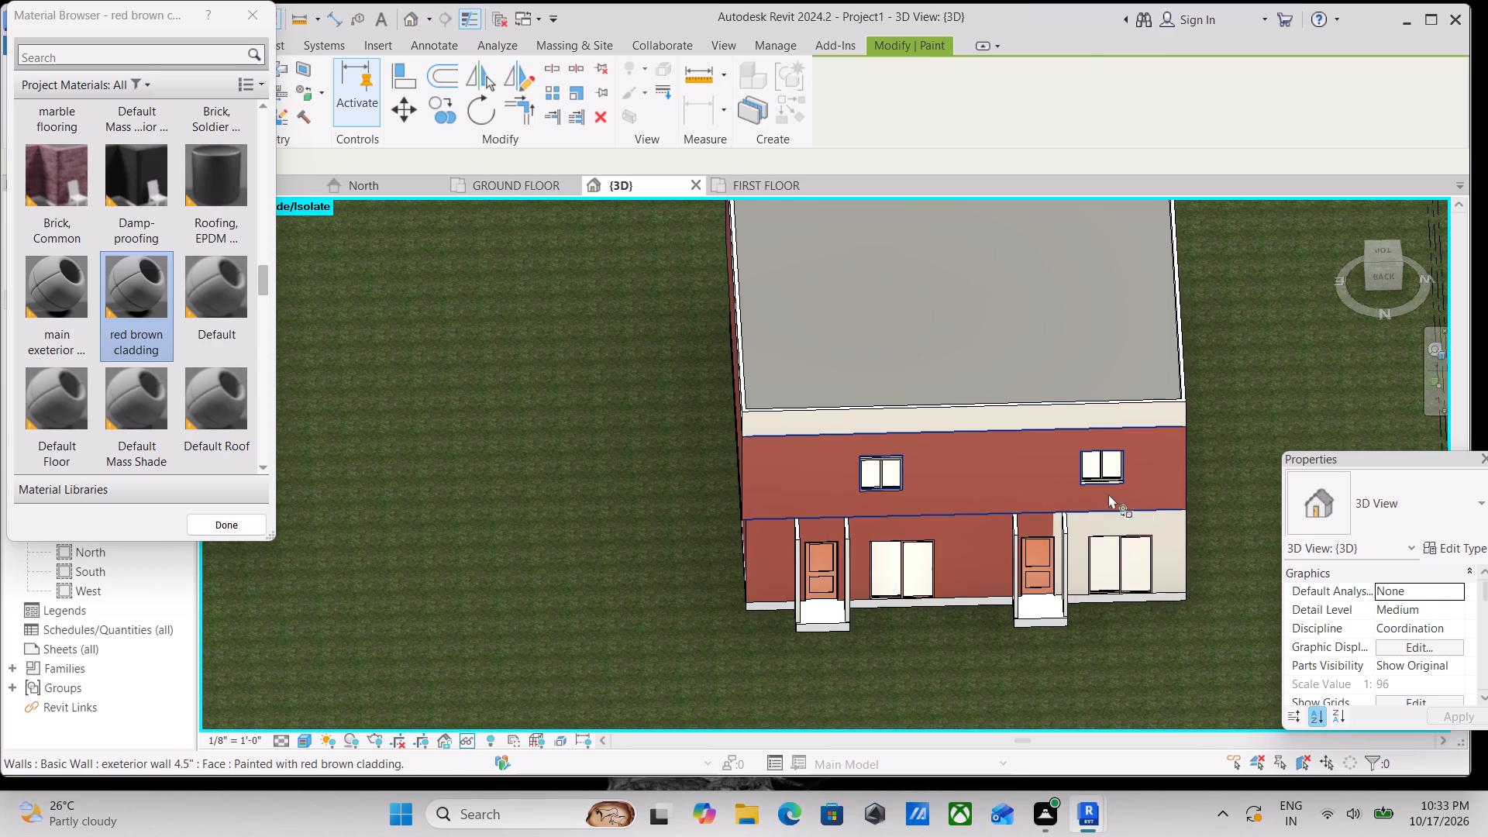
pyautogui.click(1133, 521)
pyautogui.keyDown('shift'); pyautogui.moveTo(985, 450); pyautogui.dragTo(1162, 396, button='middle'); pyautogui.keyUp('shift')
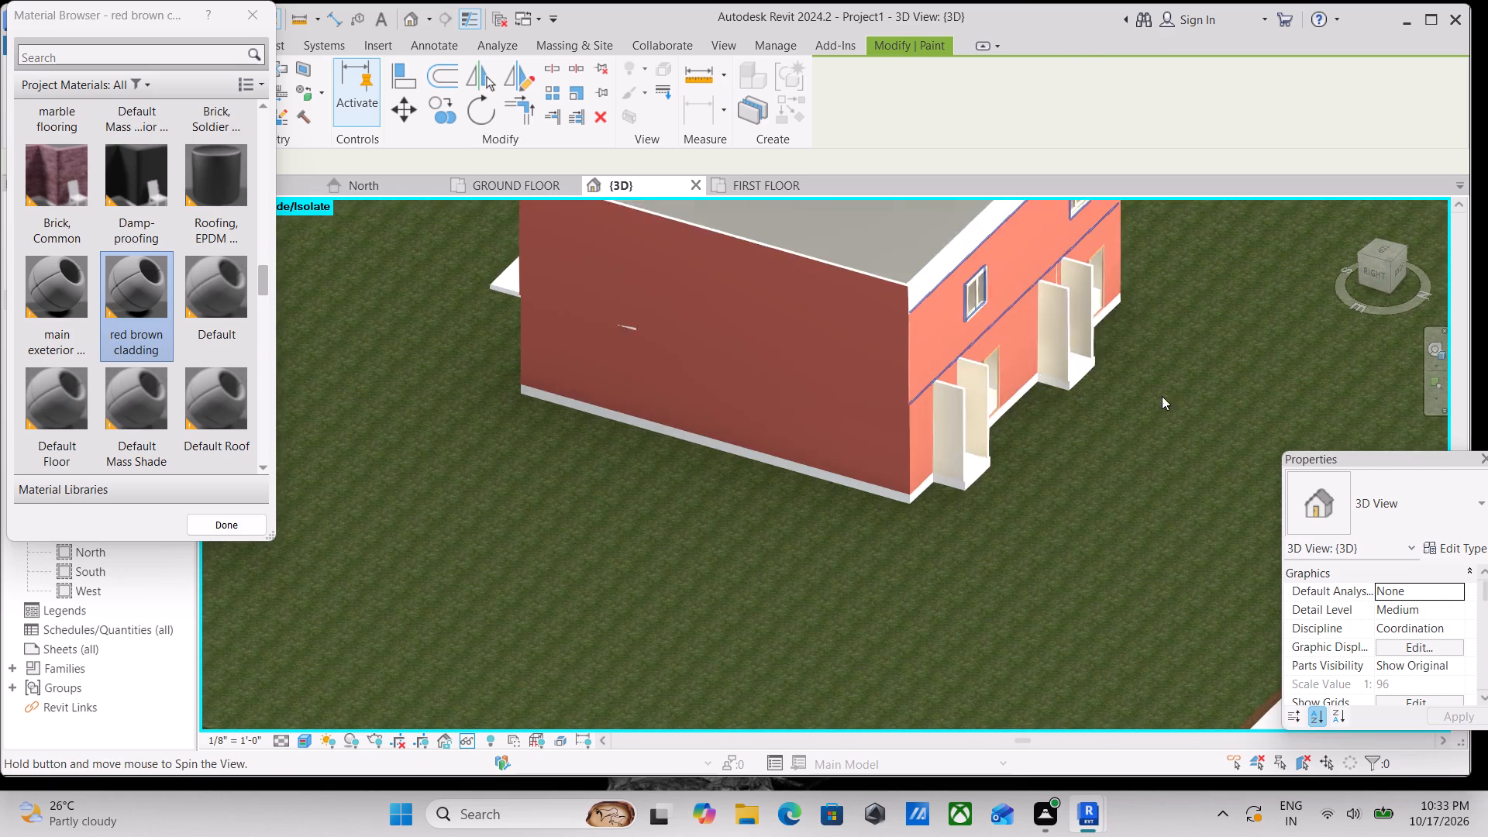
pyautogui.moveTo(842, 387); pyautogui.dragTo(1099, 270, button='middle')
pyautogui.moveTo(656, 406); pyautogui.dragTo(924, 388, button='middle')
pyautogui.keyDown('shift'); pyautogui.moveTo(797, 437); pyautogui.dragTo(728, 513, button='middle'); pyautogui.keyUp('shift')
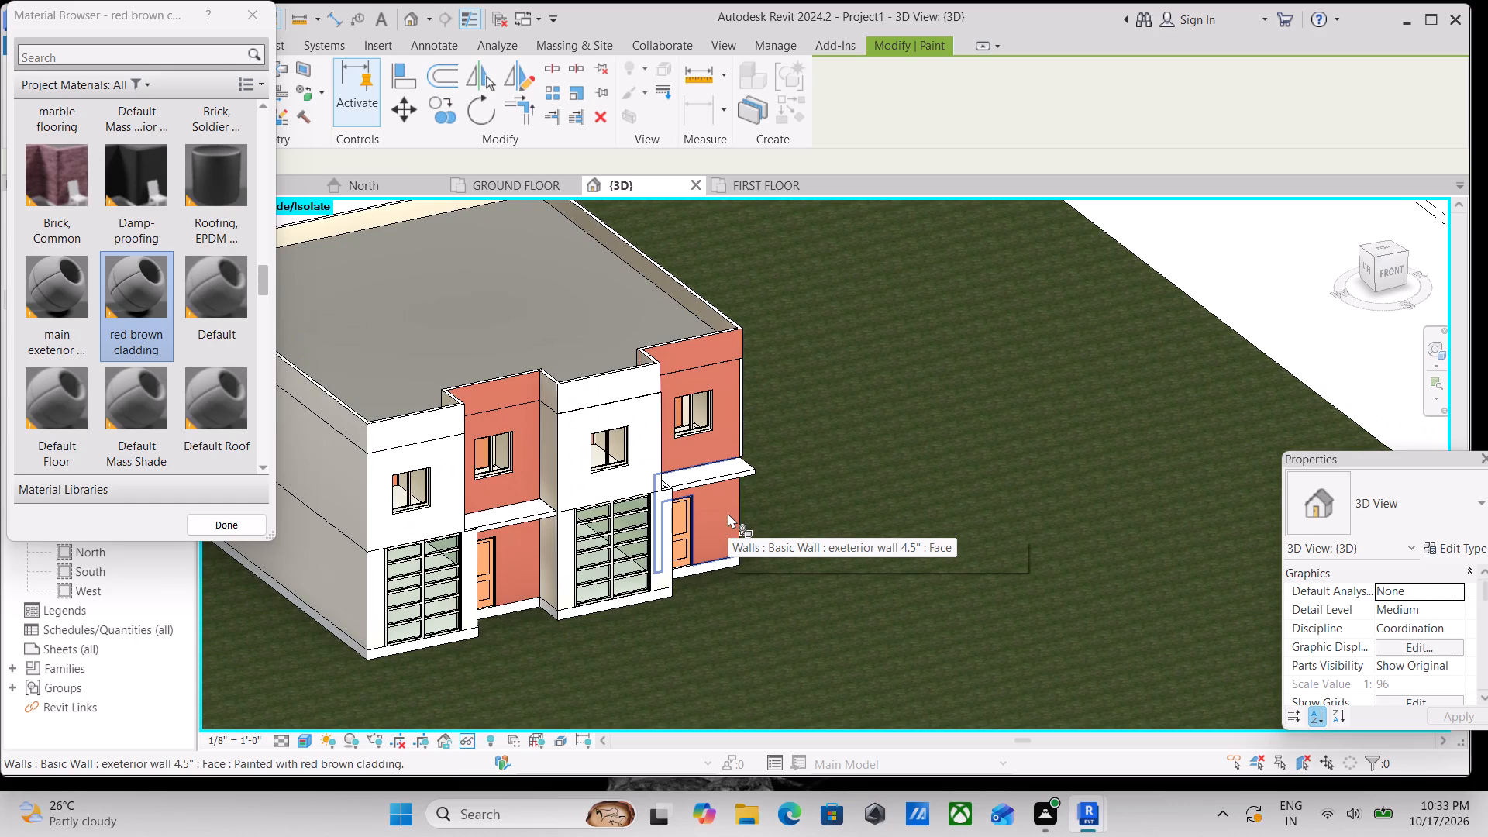
pyautogui.press('Escape')
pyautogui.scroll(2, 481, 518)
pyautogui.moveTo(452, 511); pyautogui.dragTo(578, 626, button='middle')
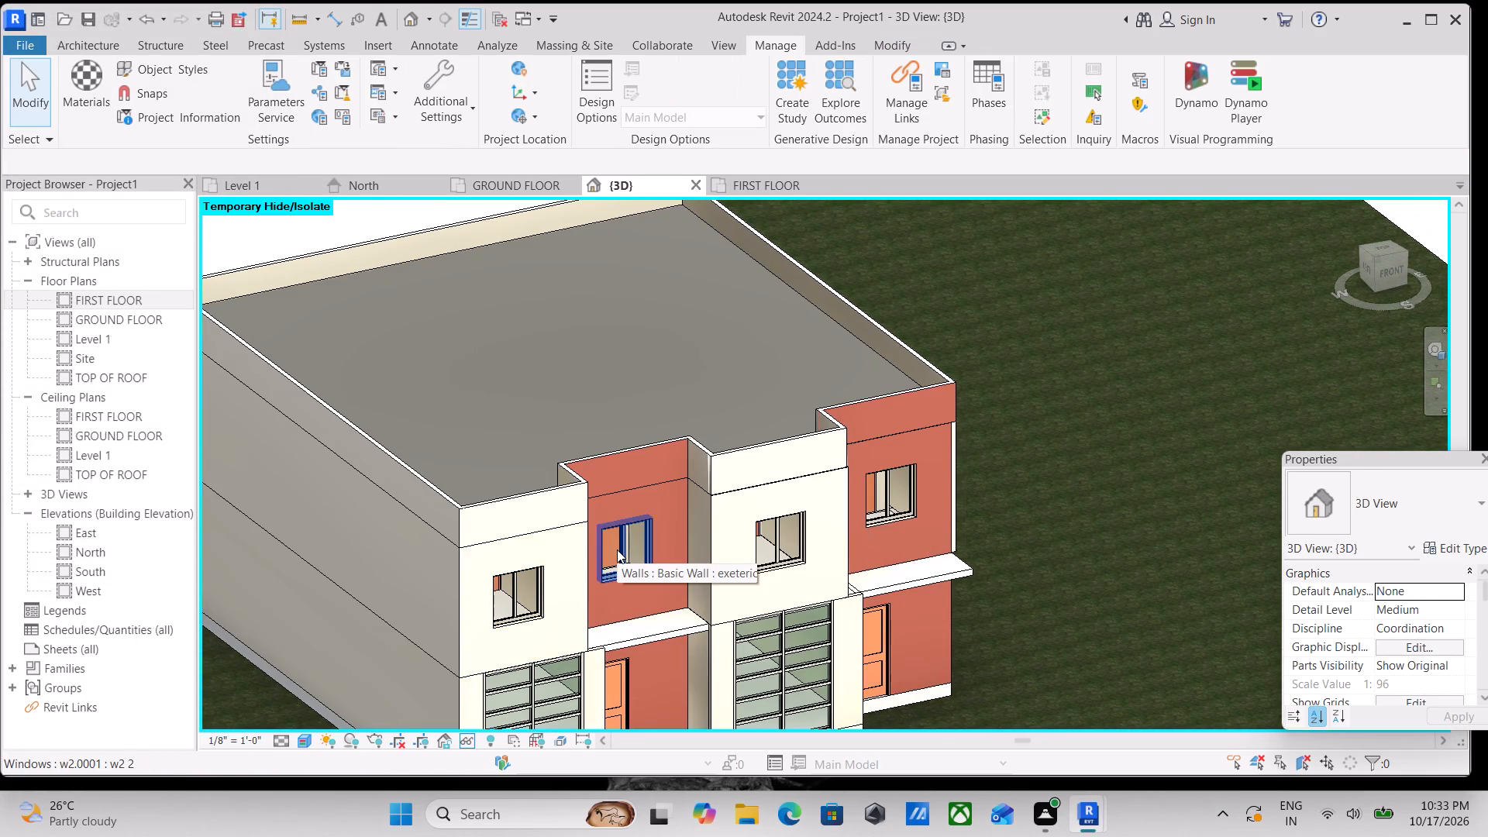
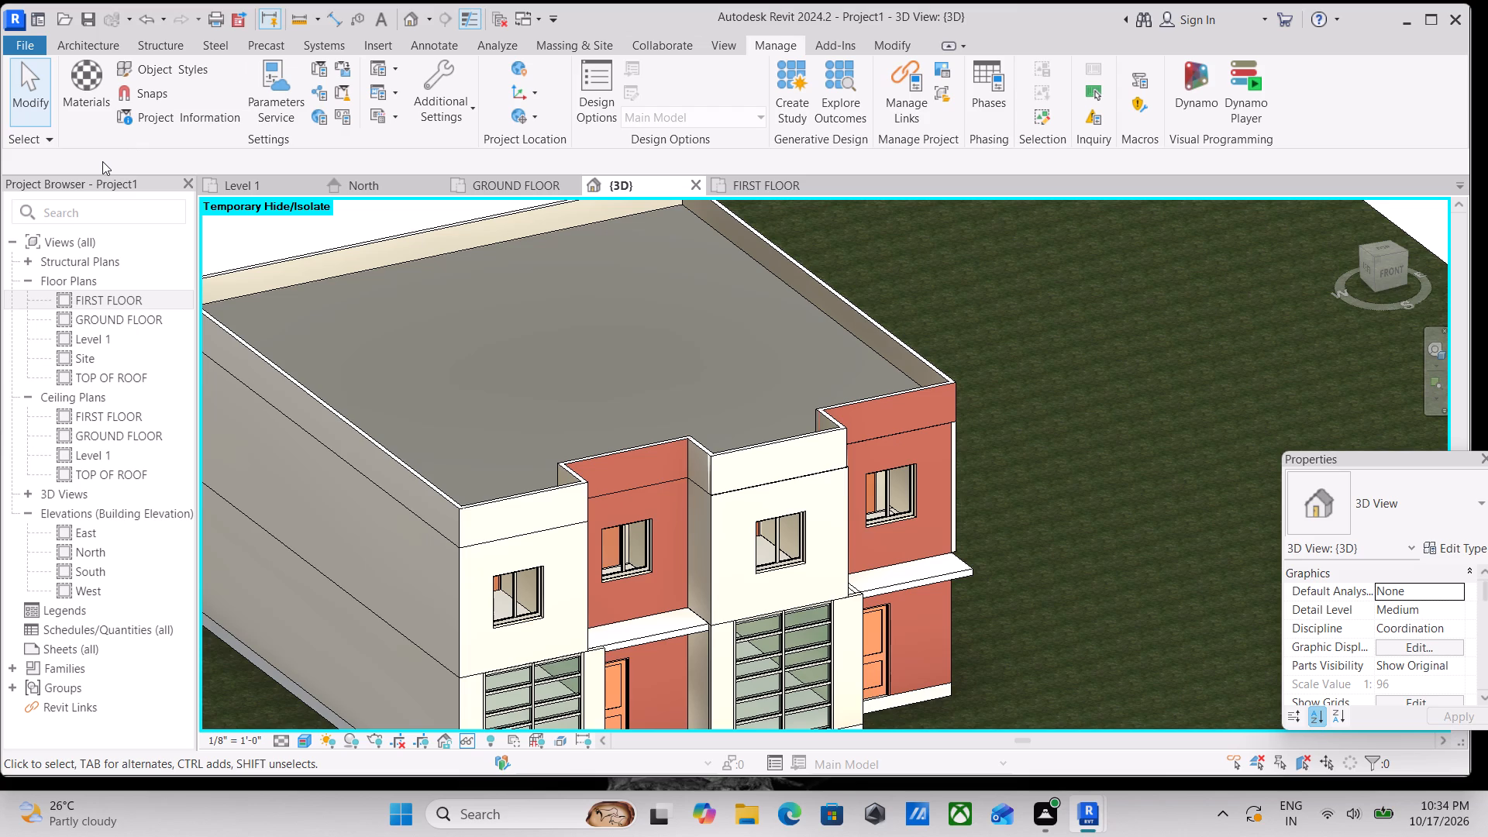
# Set the red brown cladding material's shading color to RGB 151, 67, 57 in its graphics settings.
pyautogui.click(85, 96)
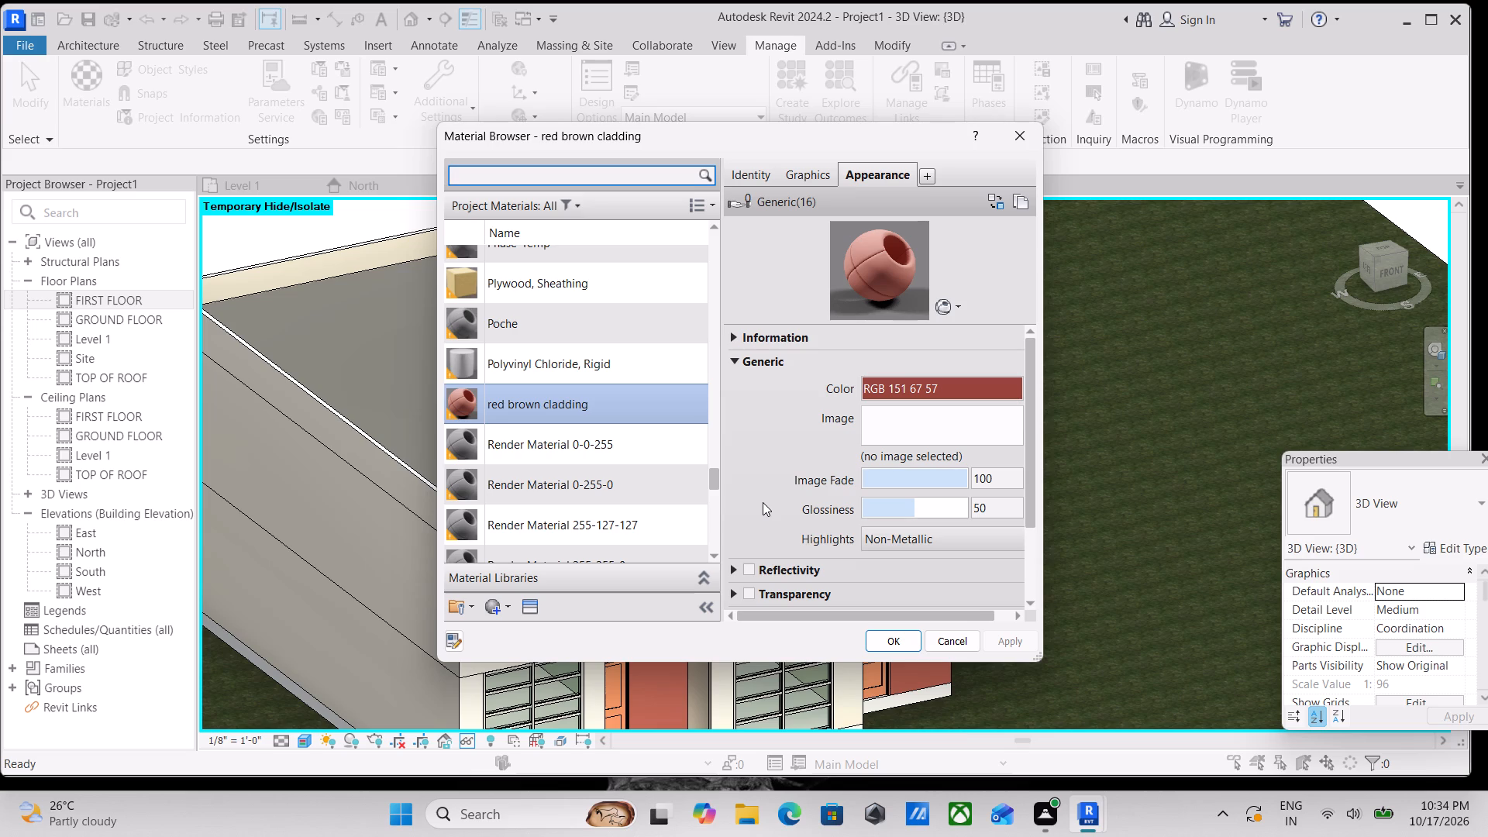
pyautogui.click(811, 167)
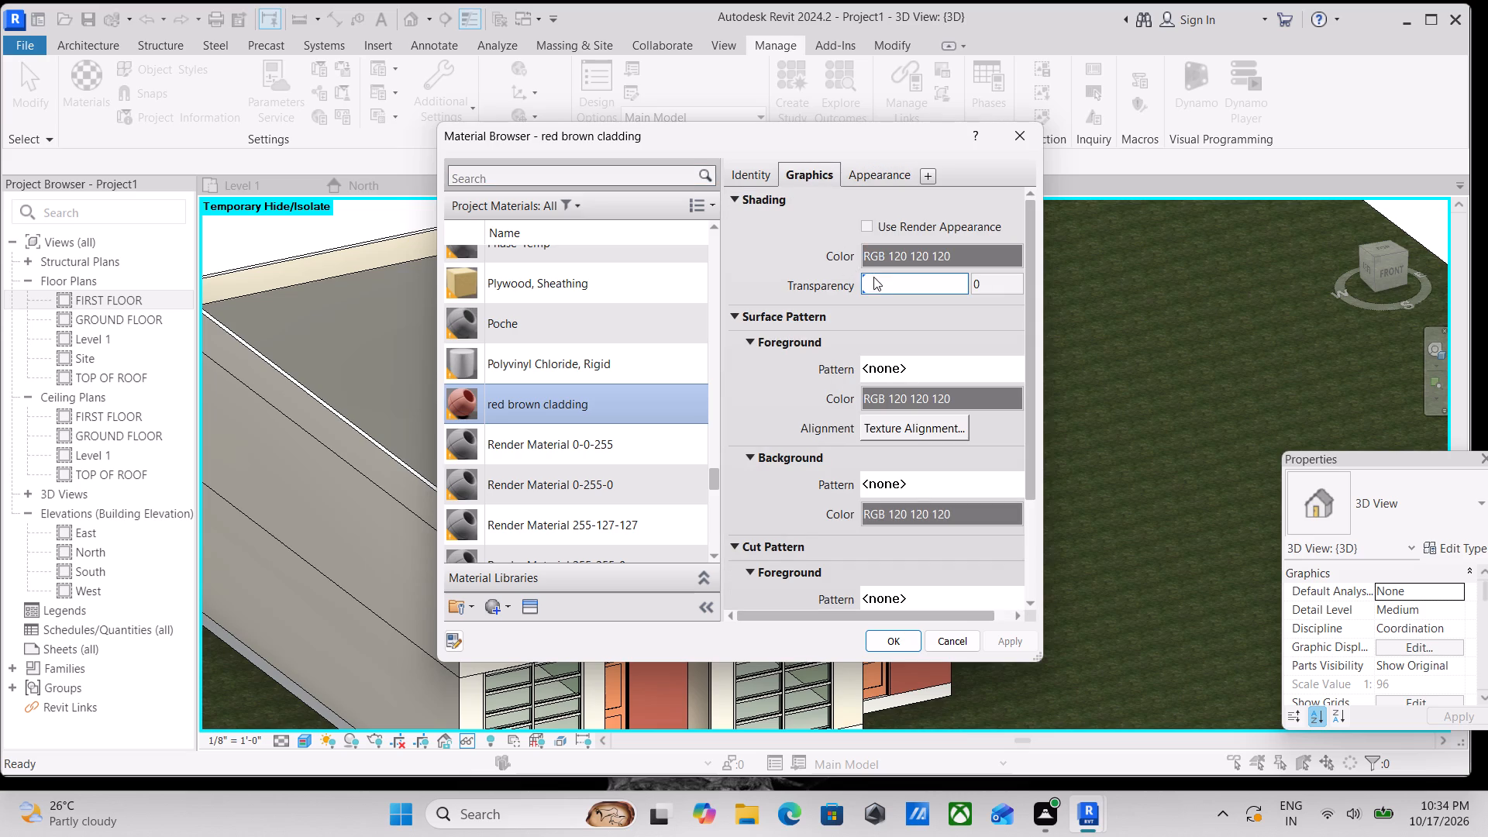
pyautogui.click(958, 252)
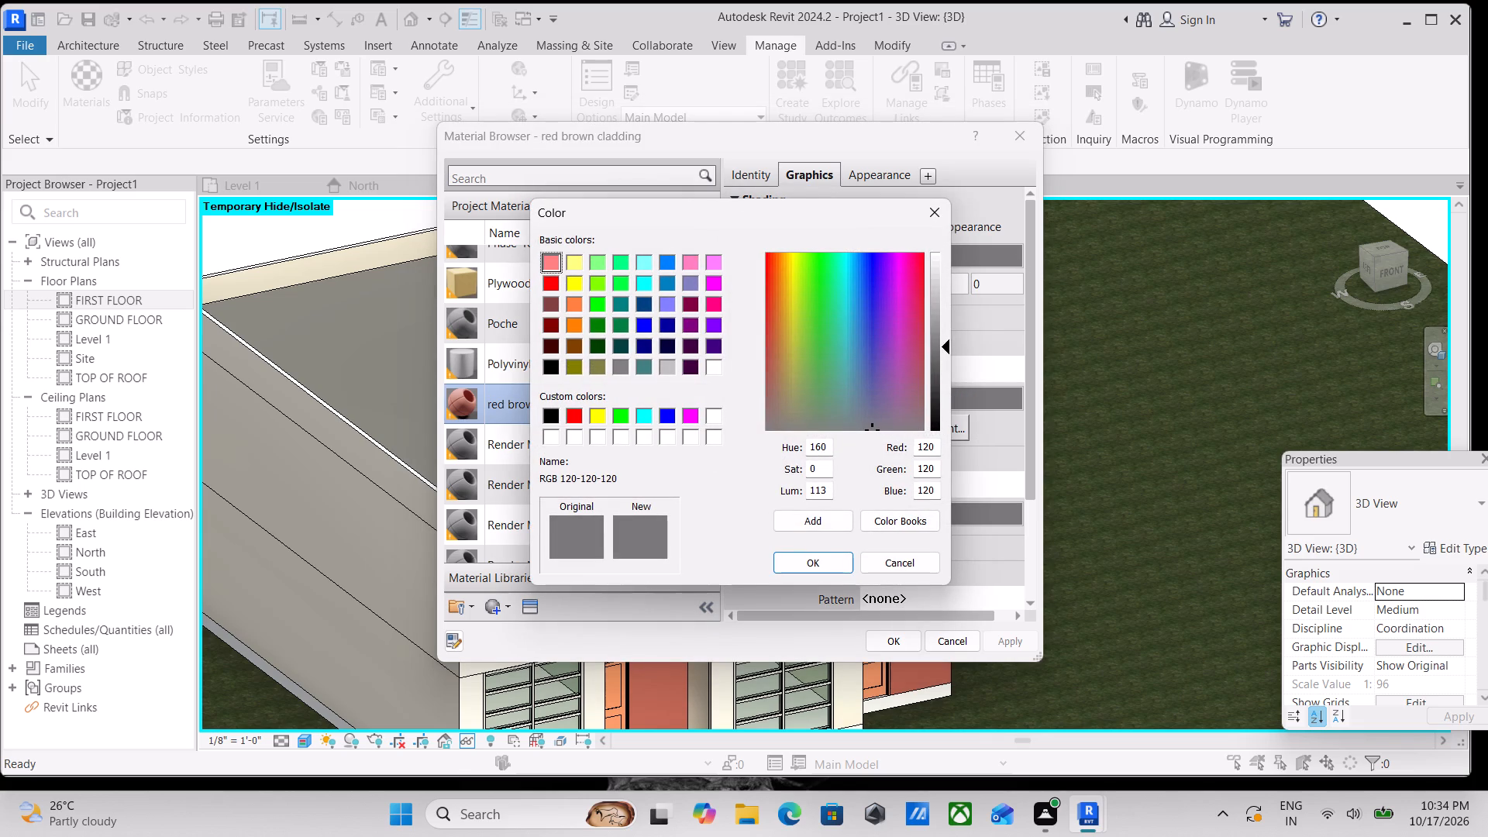
pyautogui.moveTo(932, 448); pyautogui.dragTo(902, 449)
pyautogui.write('151')
pyautogui.scroll(1, 918, 523)
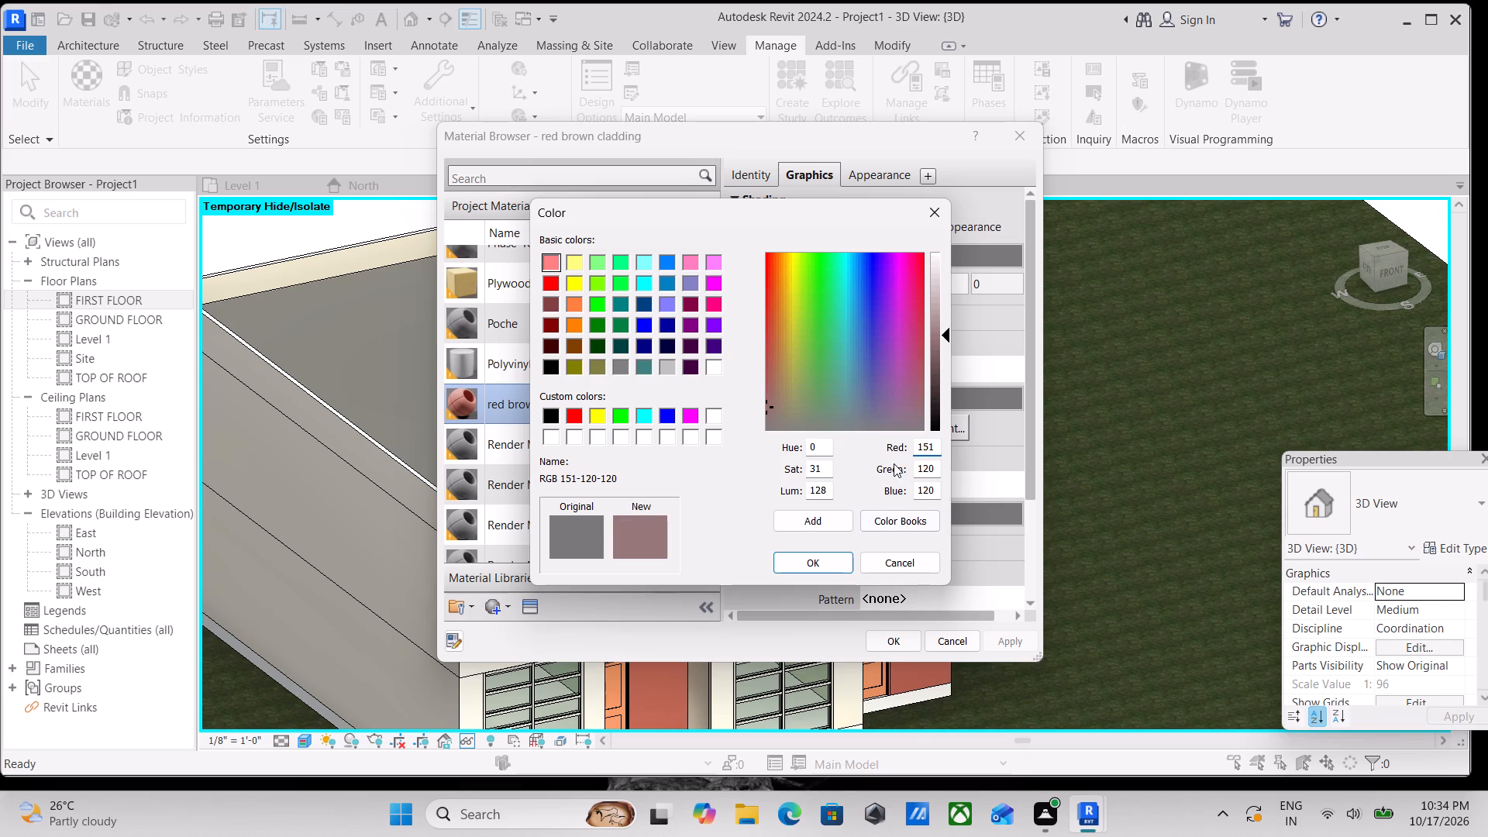
pyautogui.moveTo(937, 467); pyautogui.dragTo(865, 474)
pyautogui.write('67')
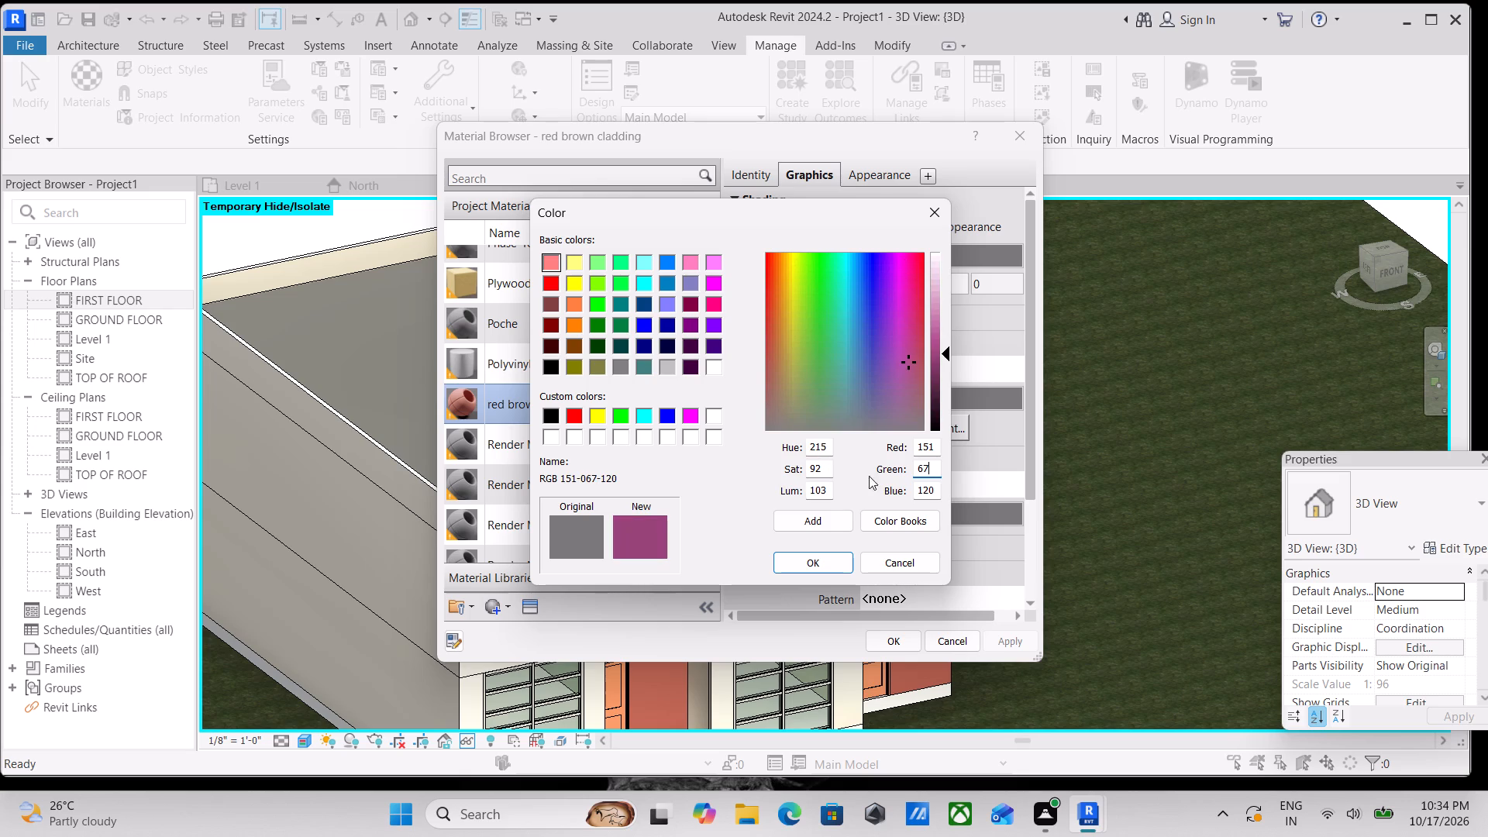
pyautogui.moveTo(934, 494); pyautogui.dragTo(891, 492)
pyautogui.write('57')
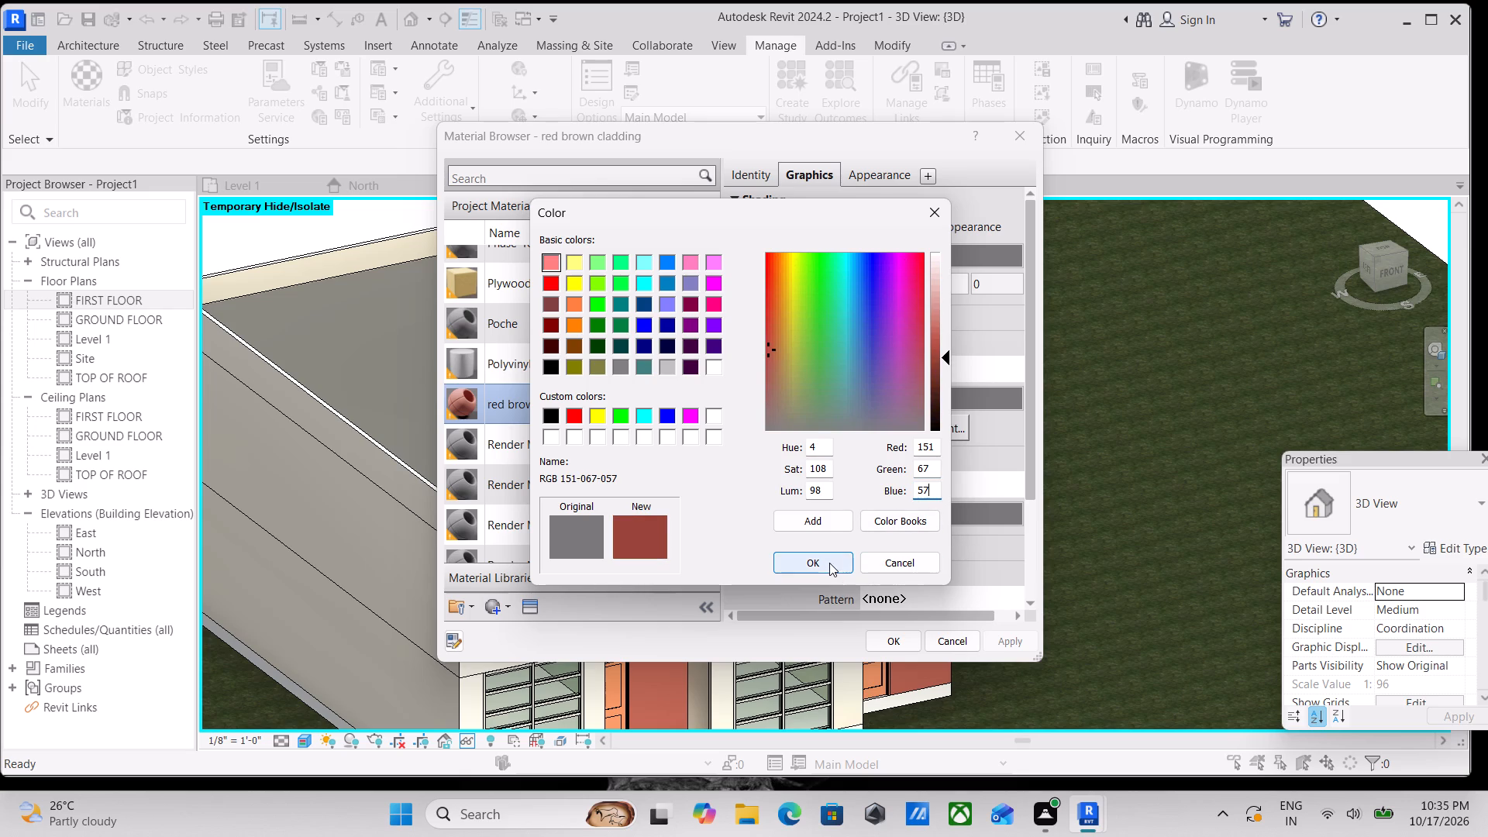
pyautogui.click(829, 563)
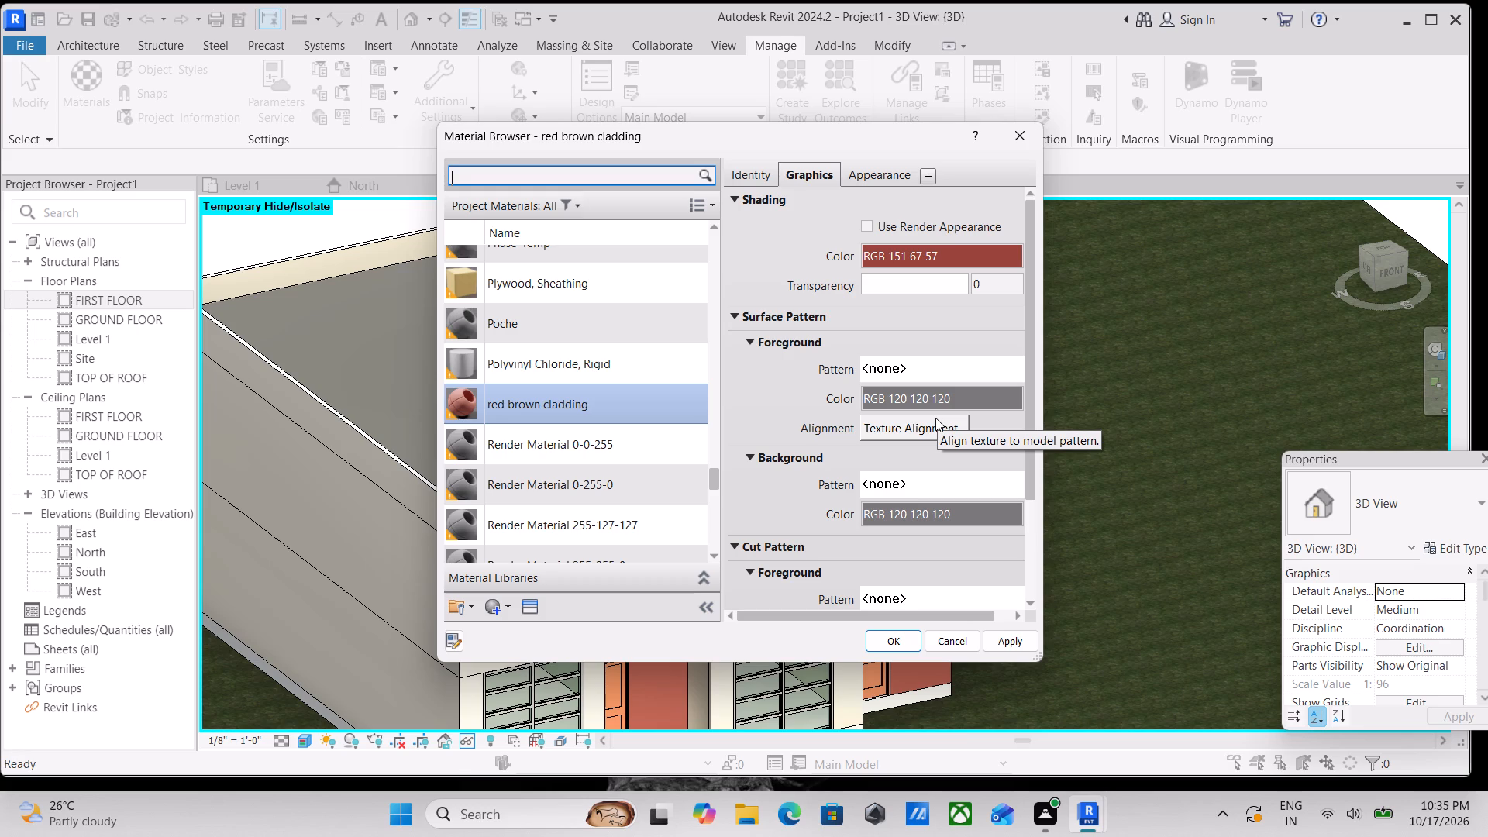
# Browse the Appearance Library to its Wood: Panels assets for the red brown cladding material's appearance.
pyautogui.click(870, 174)
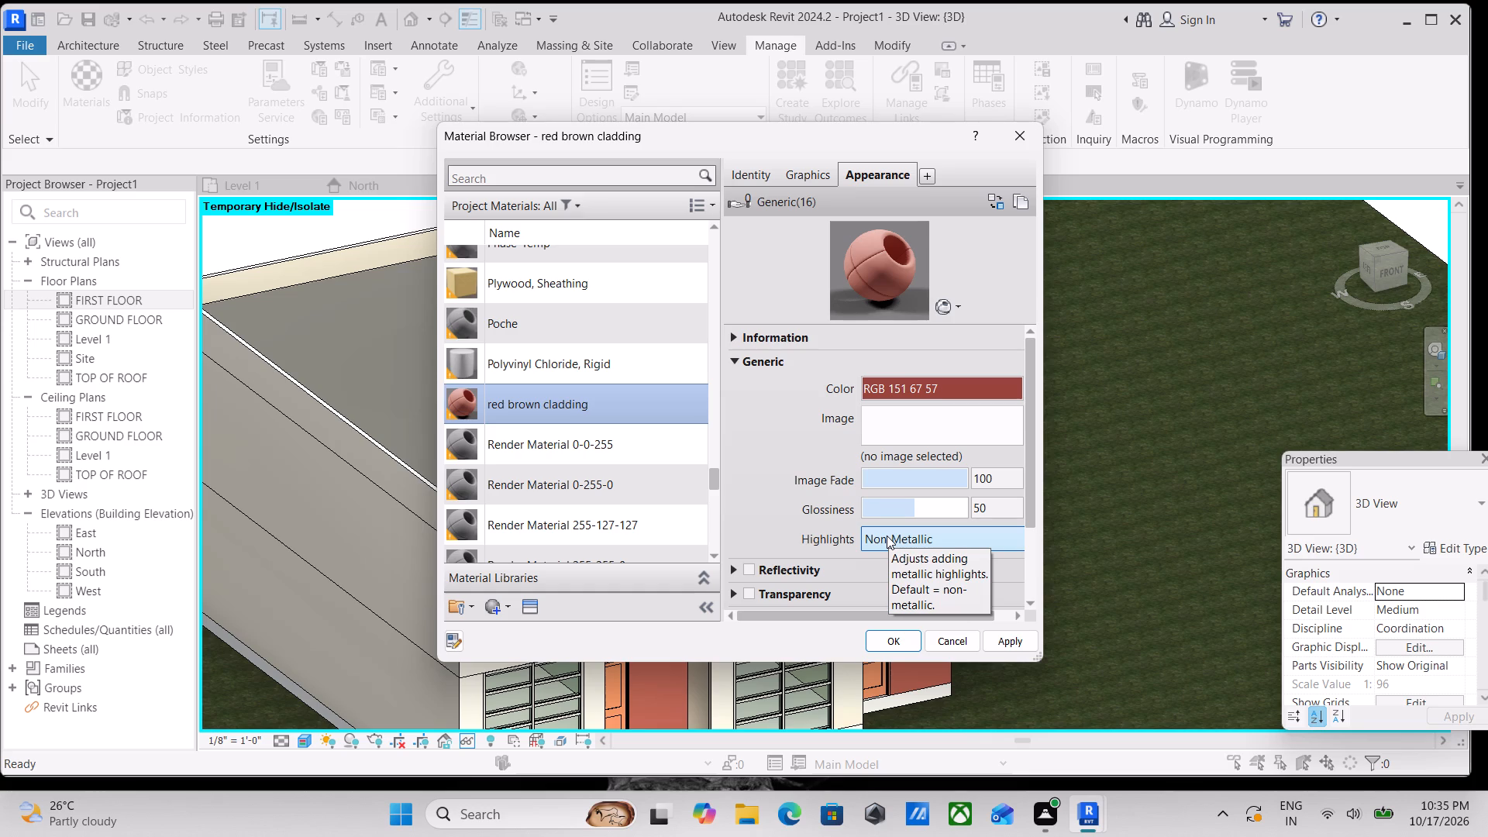
pyautogui.click(527, 611)
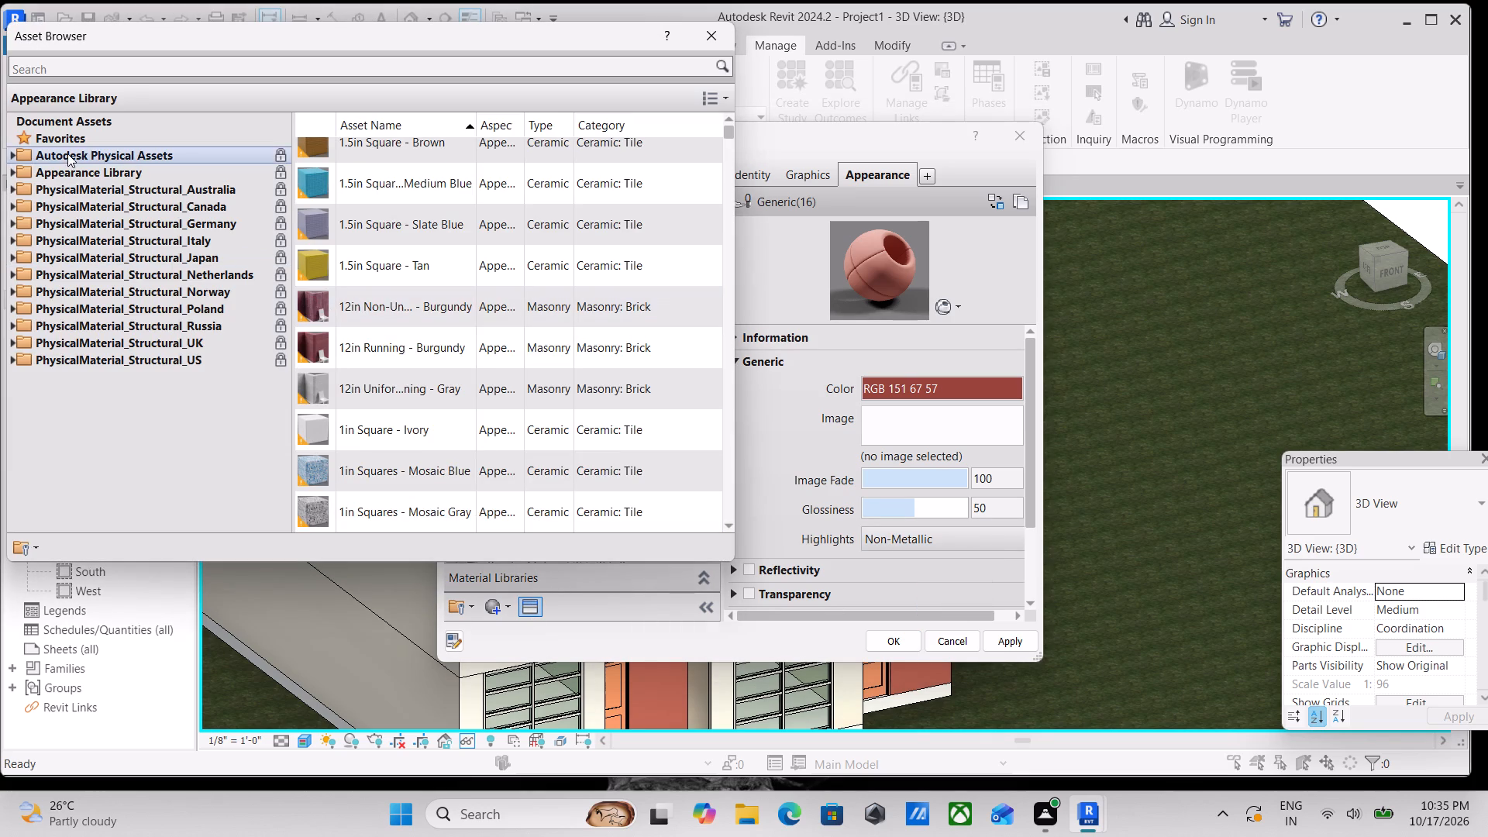
pyautogui.scroll(1, 9, 174)
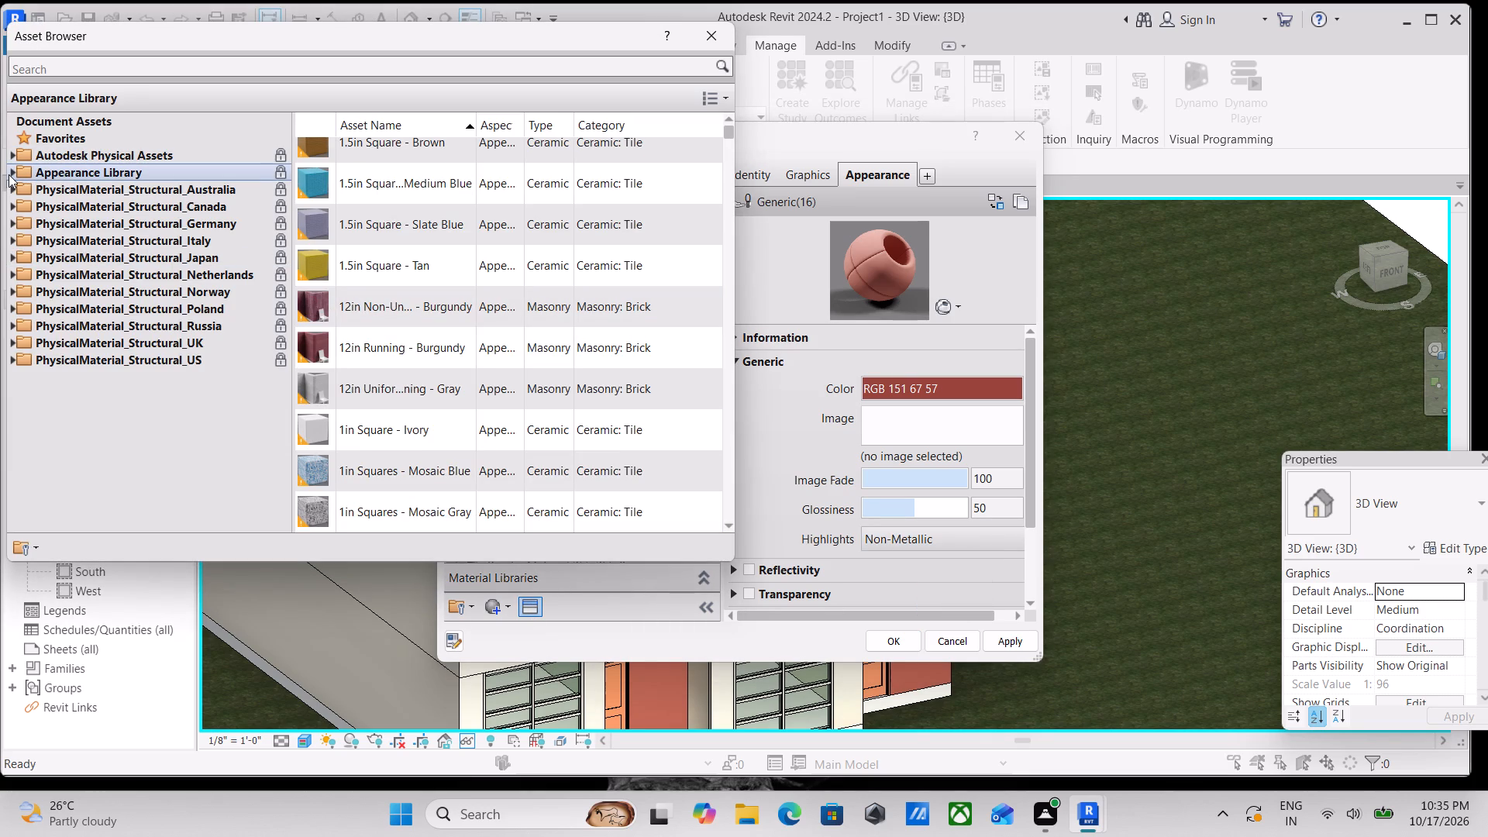
pyautogui.click(9, 174)
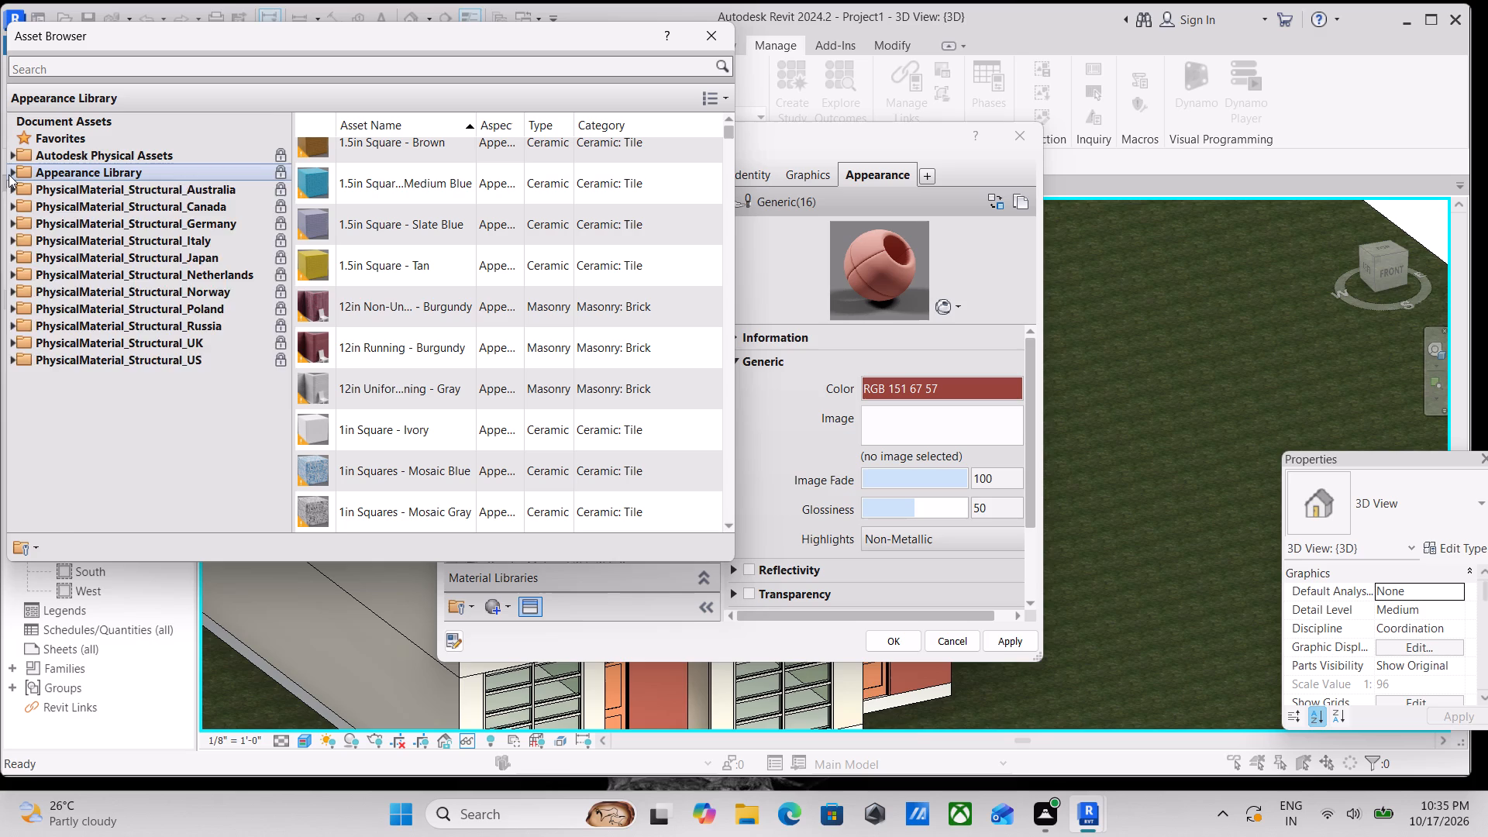
pyautogui.scroll(-2, 84, 466)
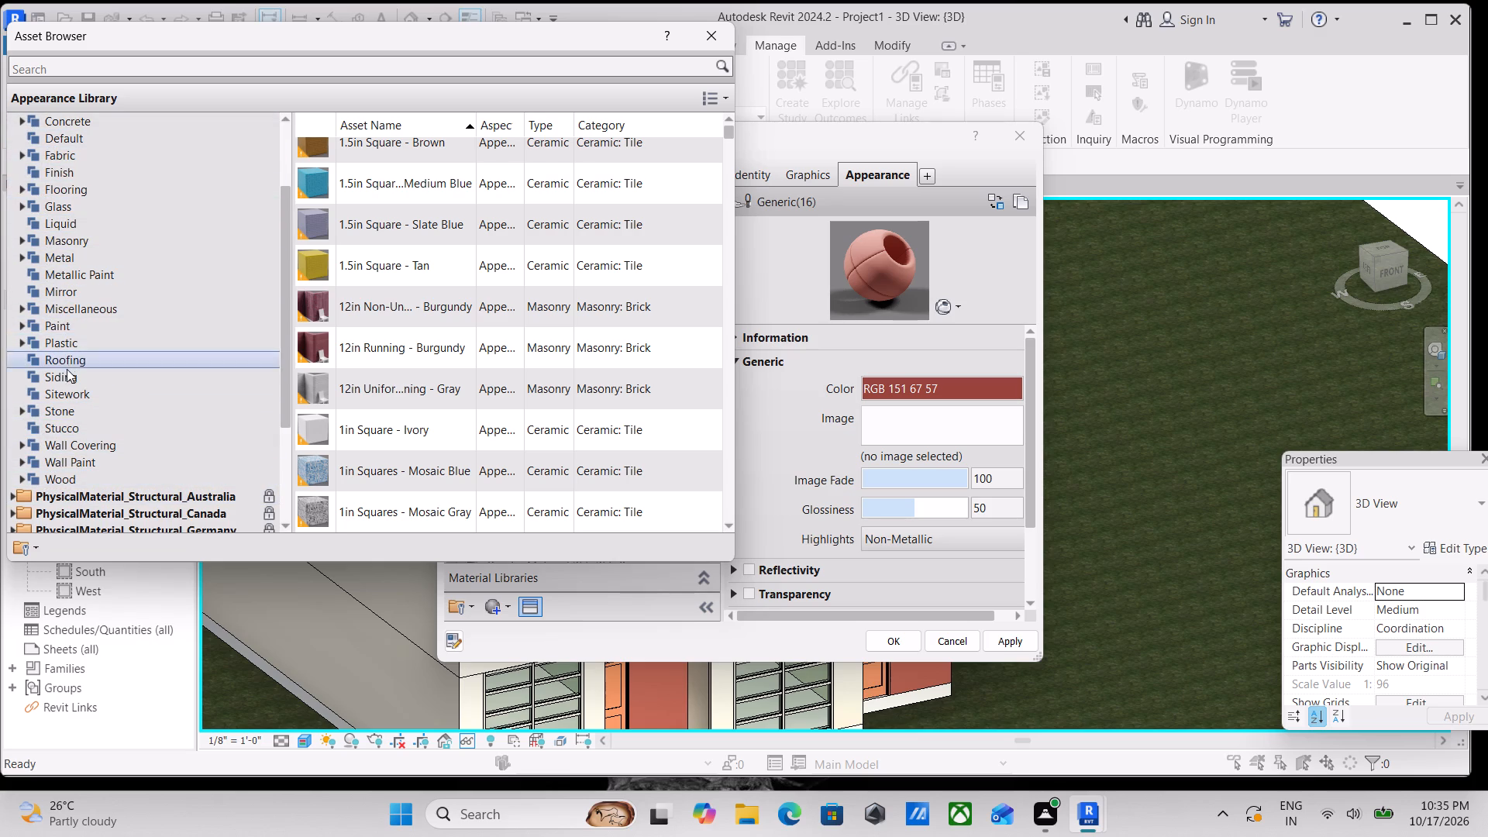
pyautogui.scroll(-1, 74, 406)
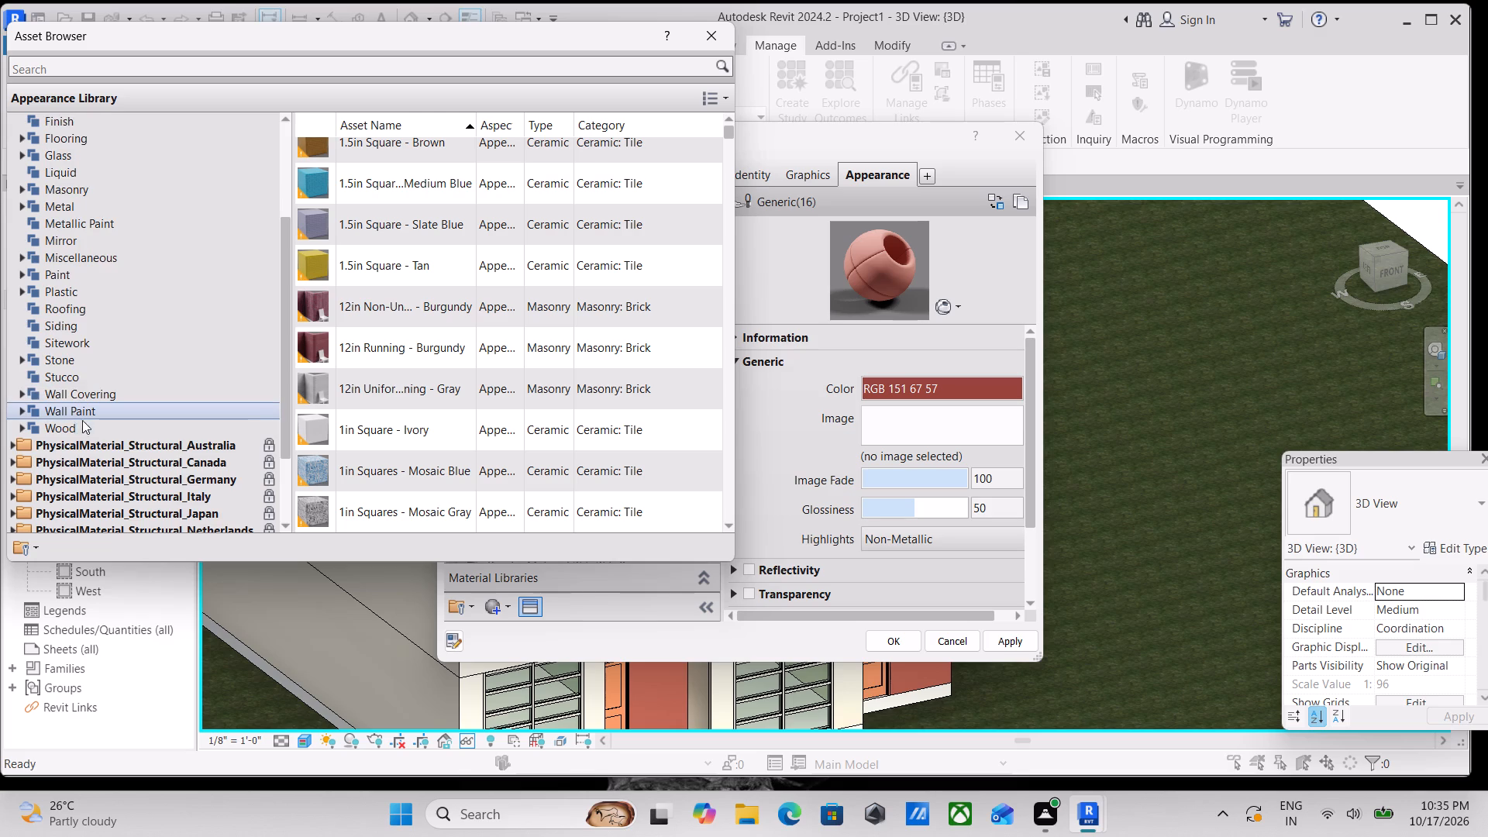
pyautogui.click(22, 422)
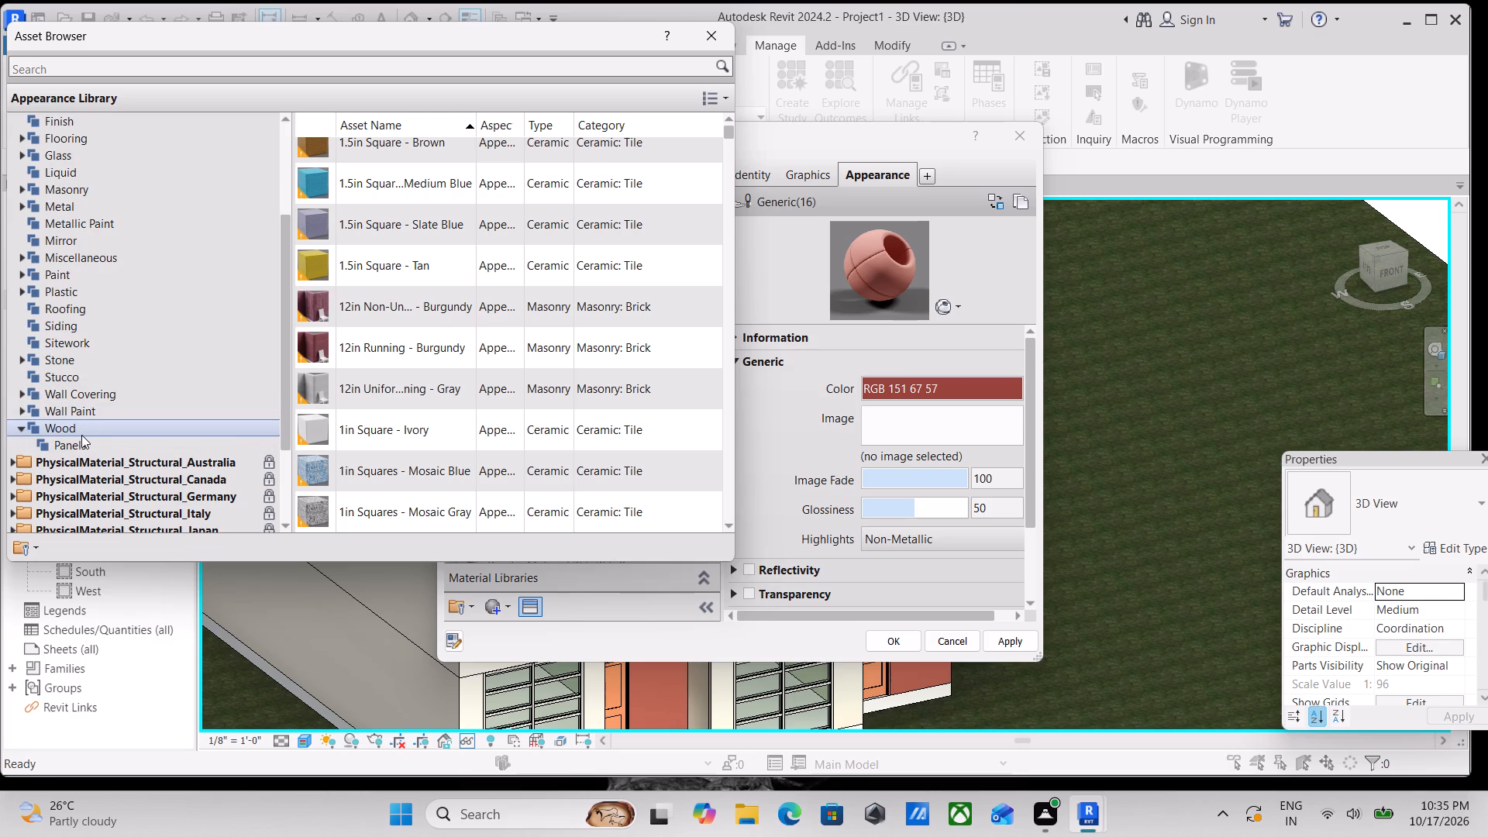
pyautogui.click(81, 443)
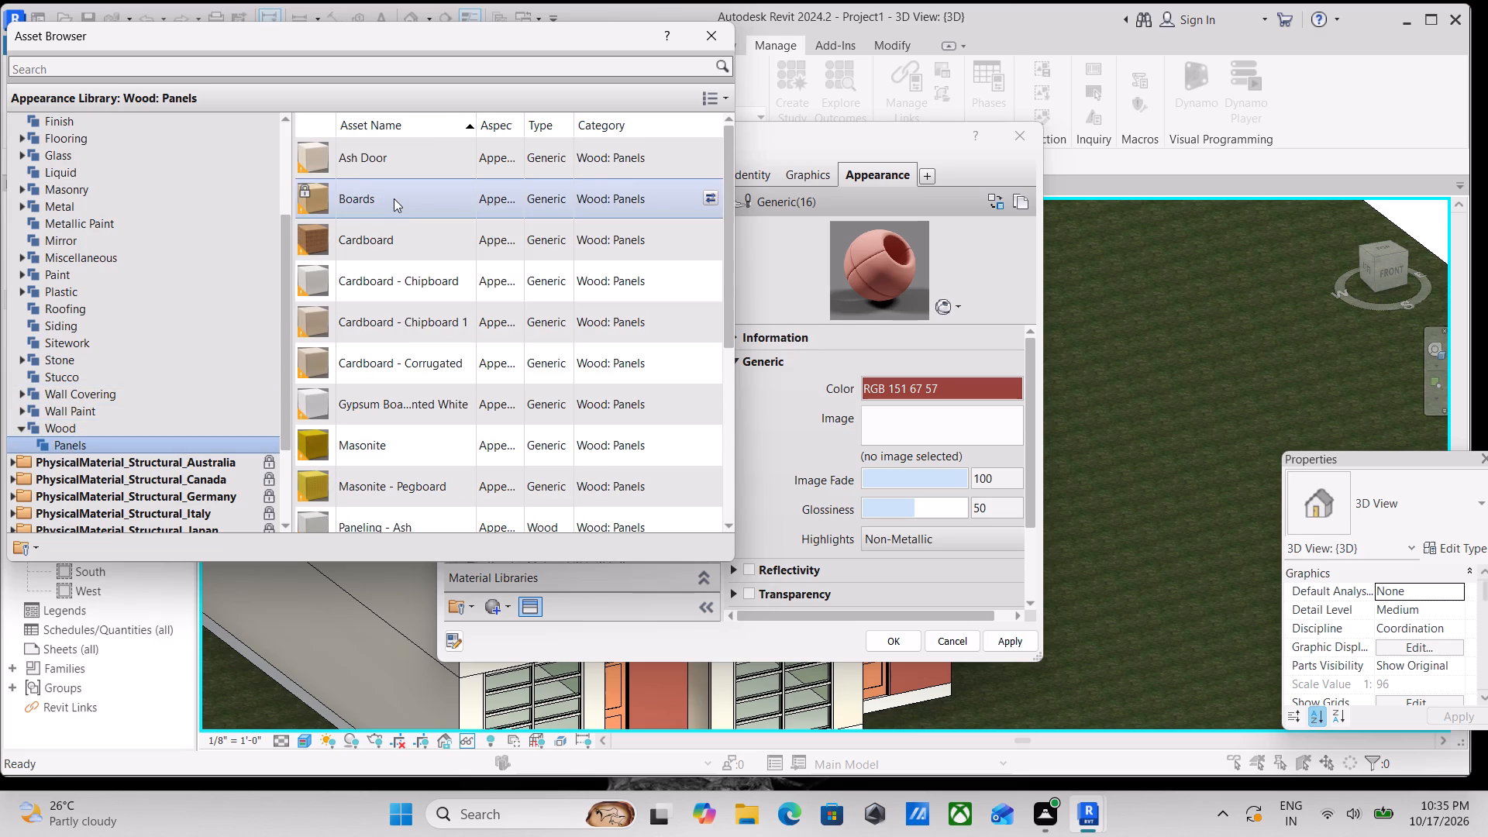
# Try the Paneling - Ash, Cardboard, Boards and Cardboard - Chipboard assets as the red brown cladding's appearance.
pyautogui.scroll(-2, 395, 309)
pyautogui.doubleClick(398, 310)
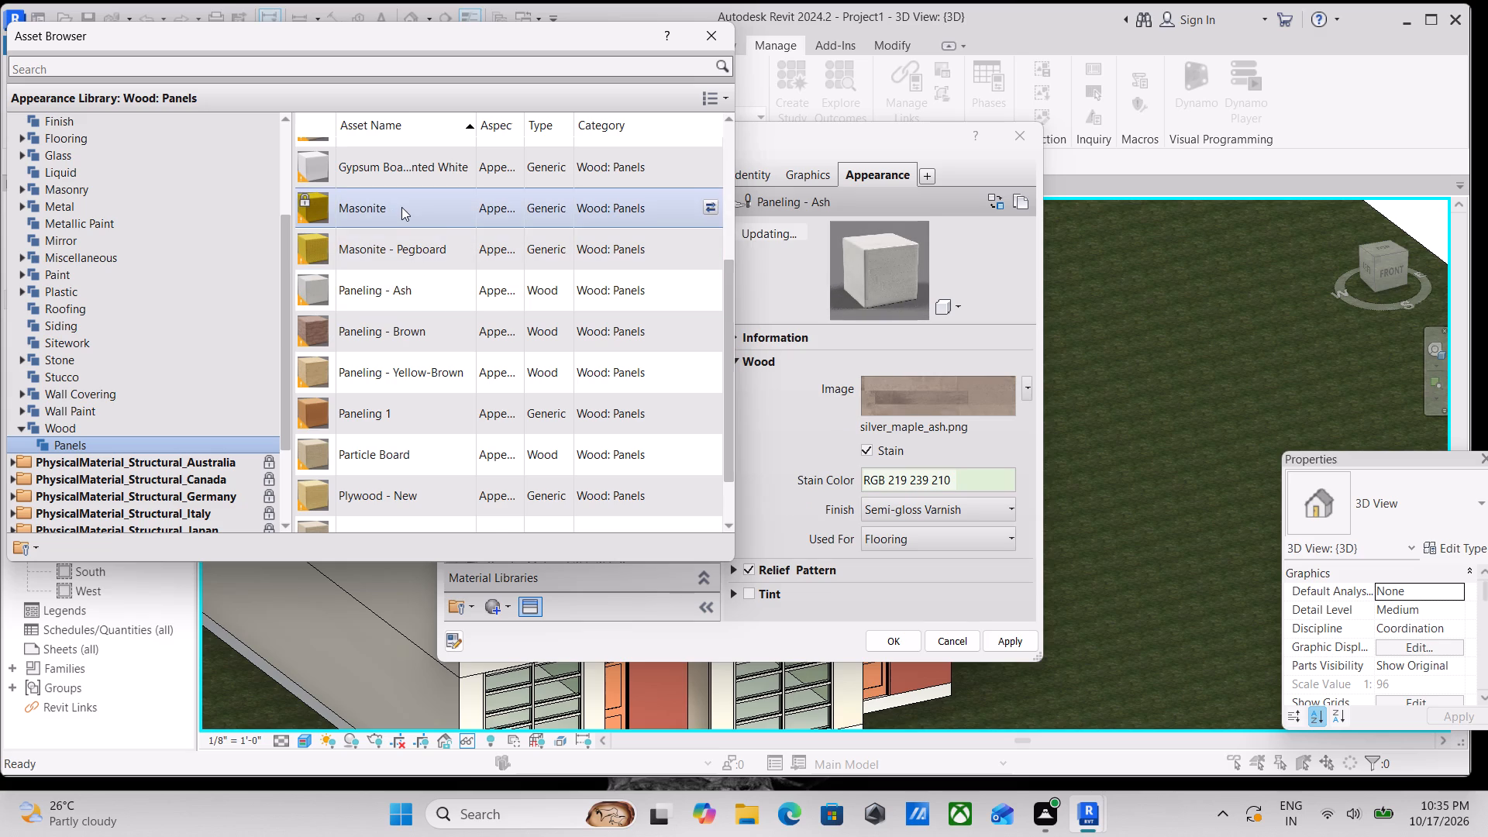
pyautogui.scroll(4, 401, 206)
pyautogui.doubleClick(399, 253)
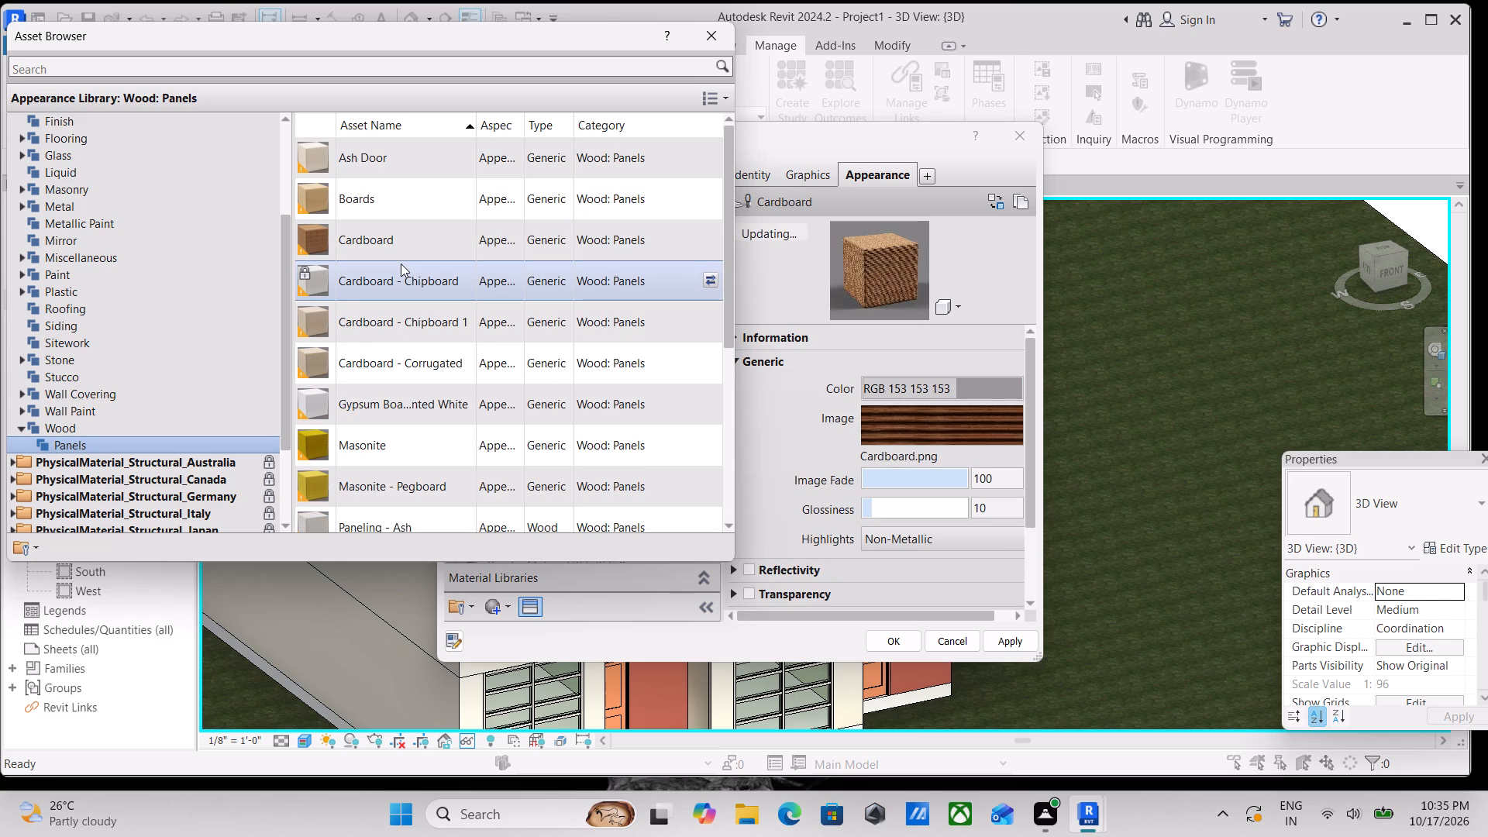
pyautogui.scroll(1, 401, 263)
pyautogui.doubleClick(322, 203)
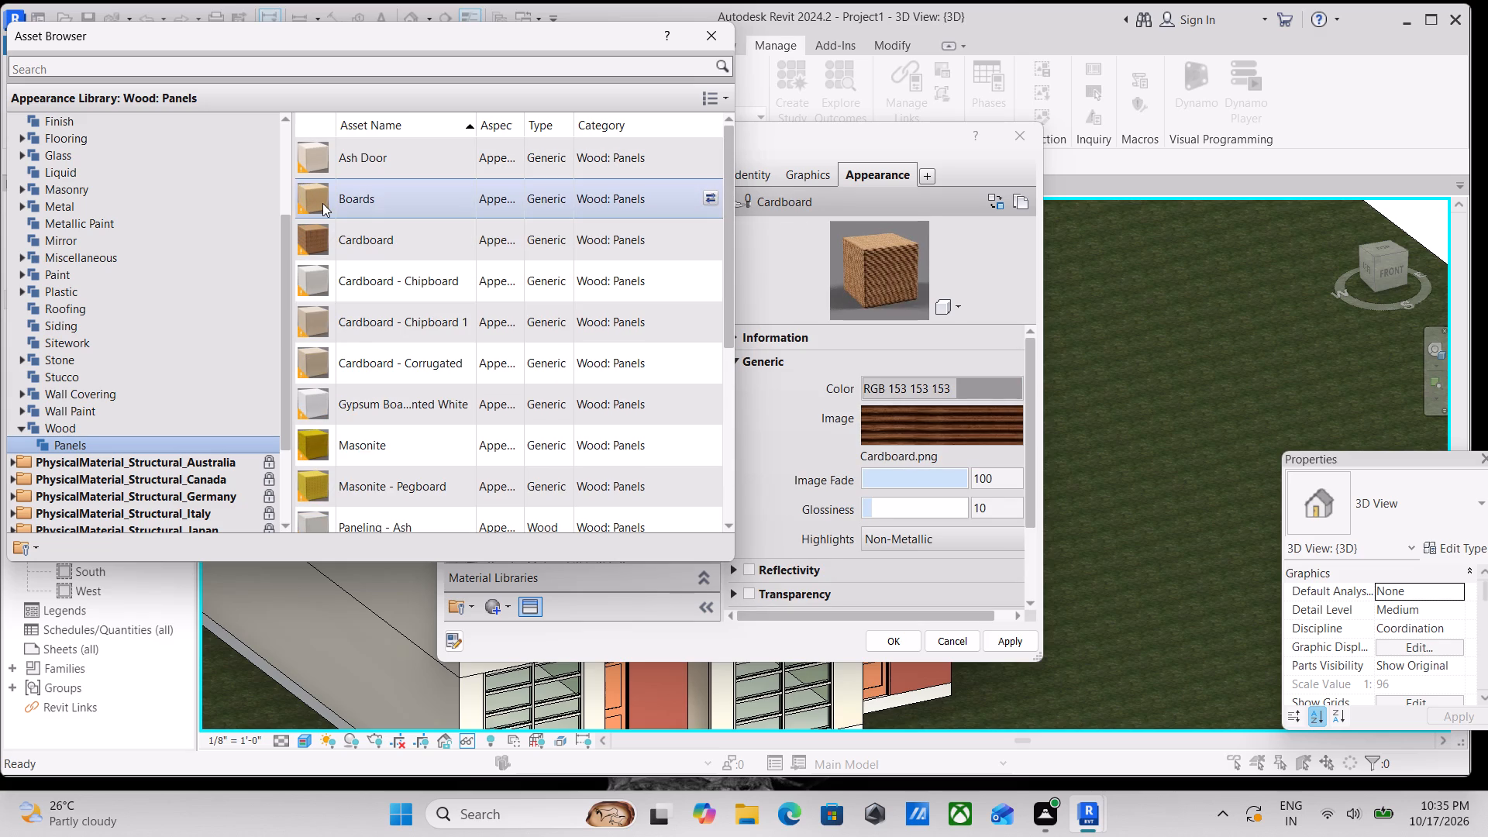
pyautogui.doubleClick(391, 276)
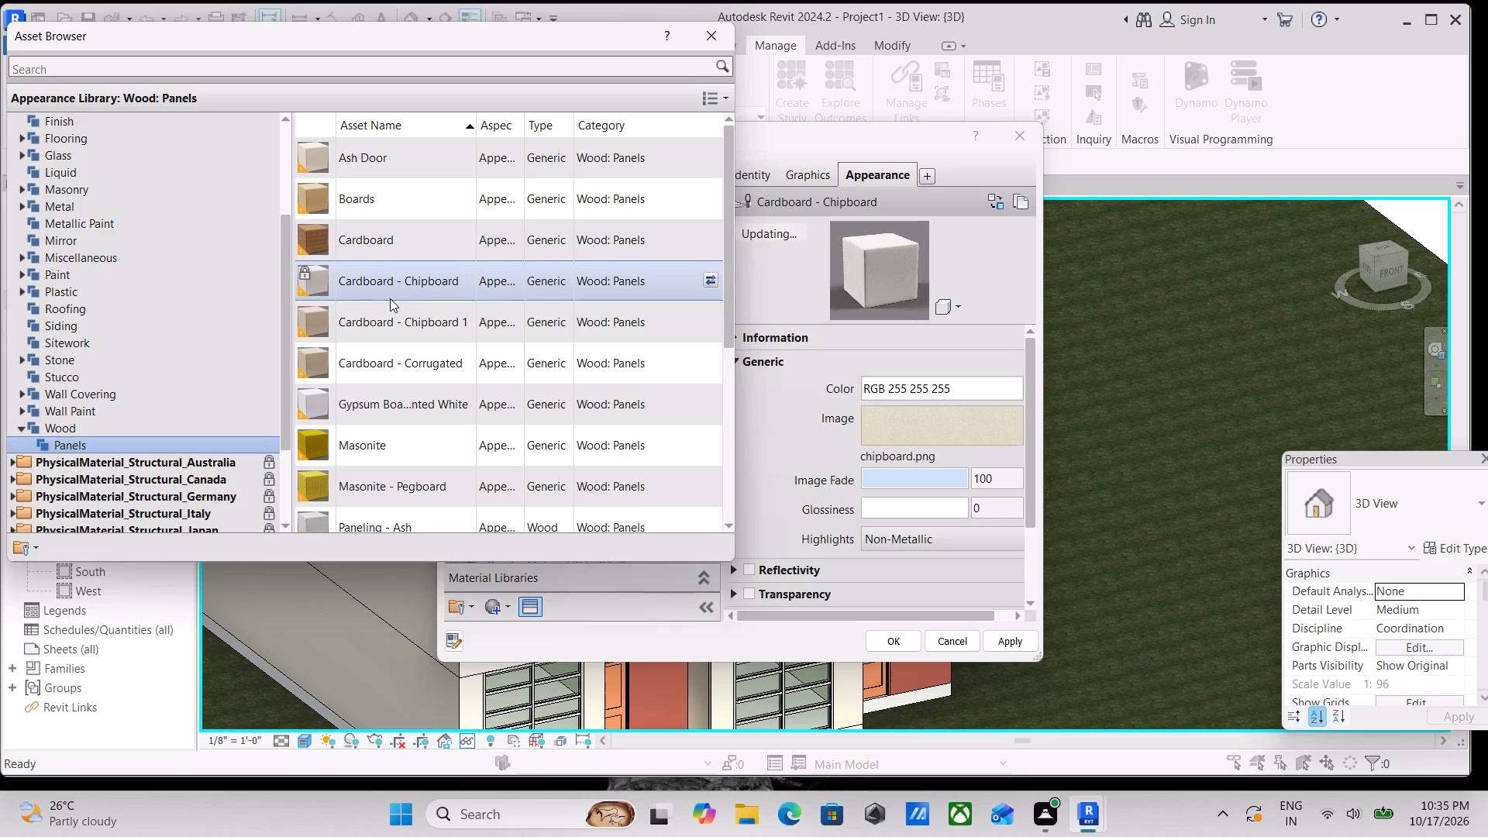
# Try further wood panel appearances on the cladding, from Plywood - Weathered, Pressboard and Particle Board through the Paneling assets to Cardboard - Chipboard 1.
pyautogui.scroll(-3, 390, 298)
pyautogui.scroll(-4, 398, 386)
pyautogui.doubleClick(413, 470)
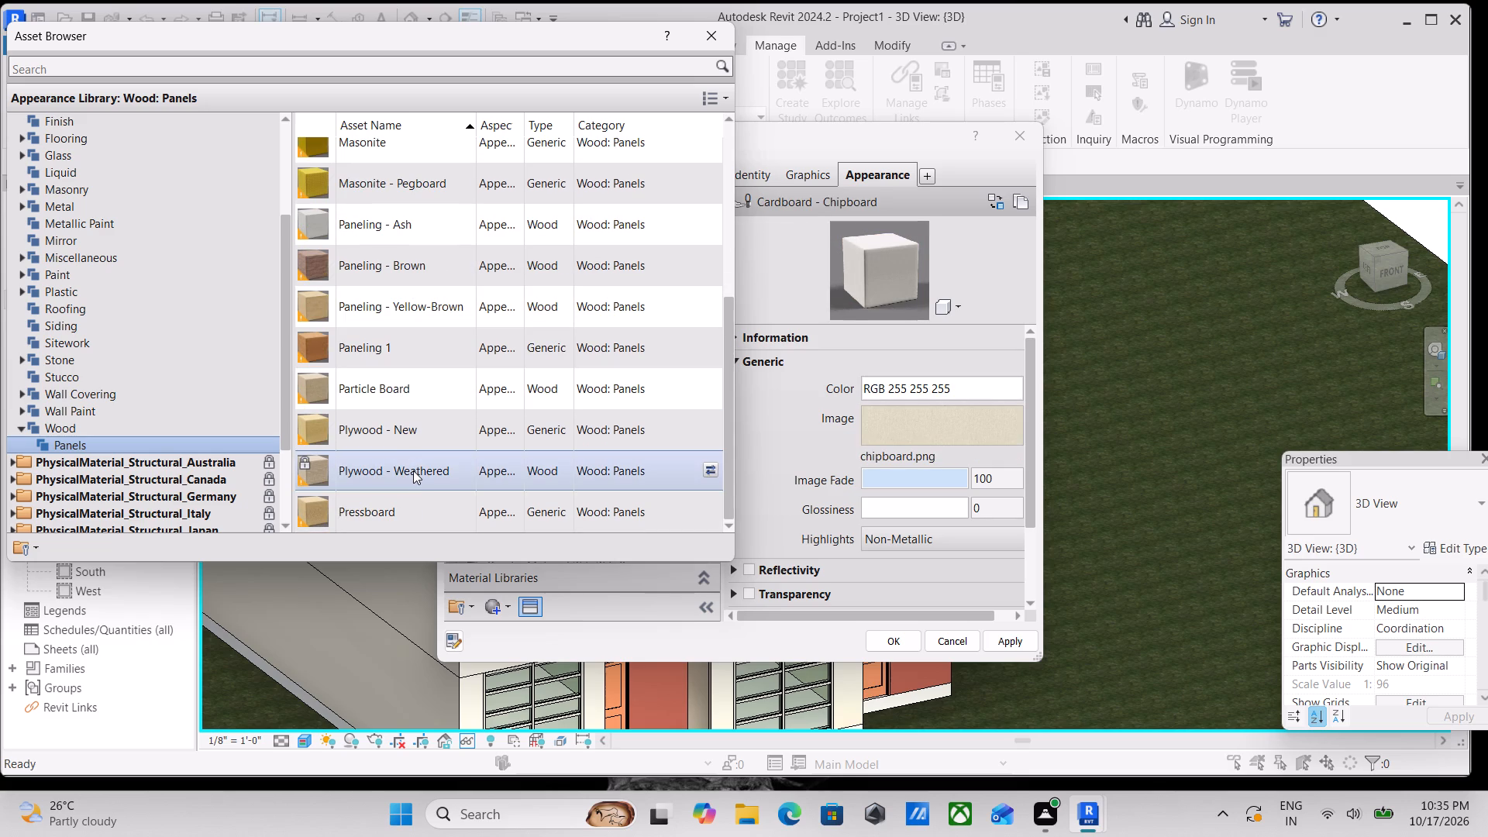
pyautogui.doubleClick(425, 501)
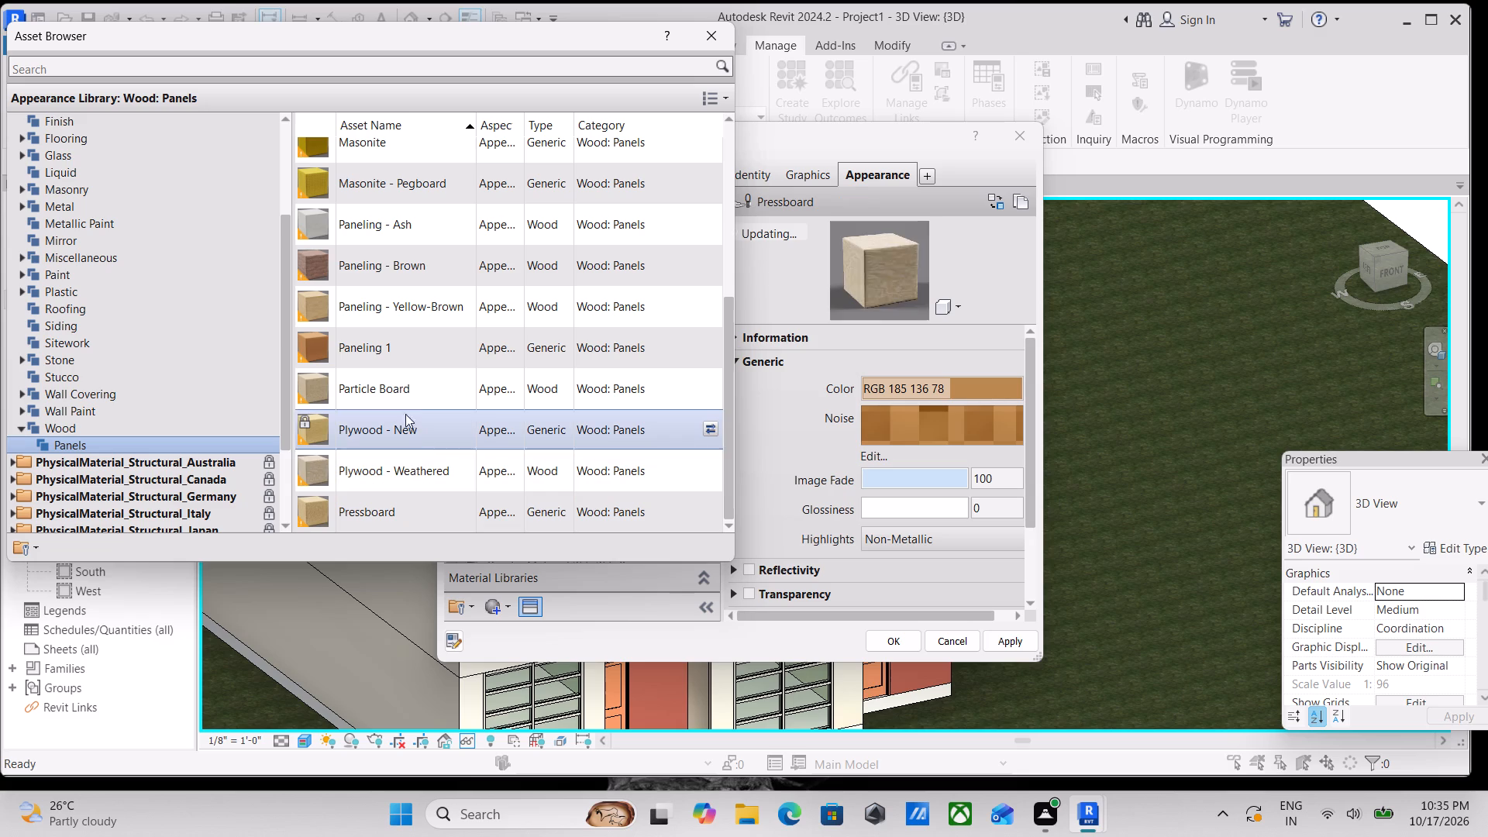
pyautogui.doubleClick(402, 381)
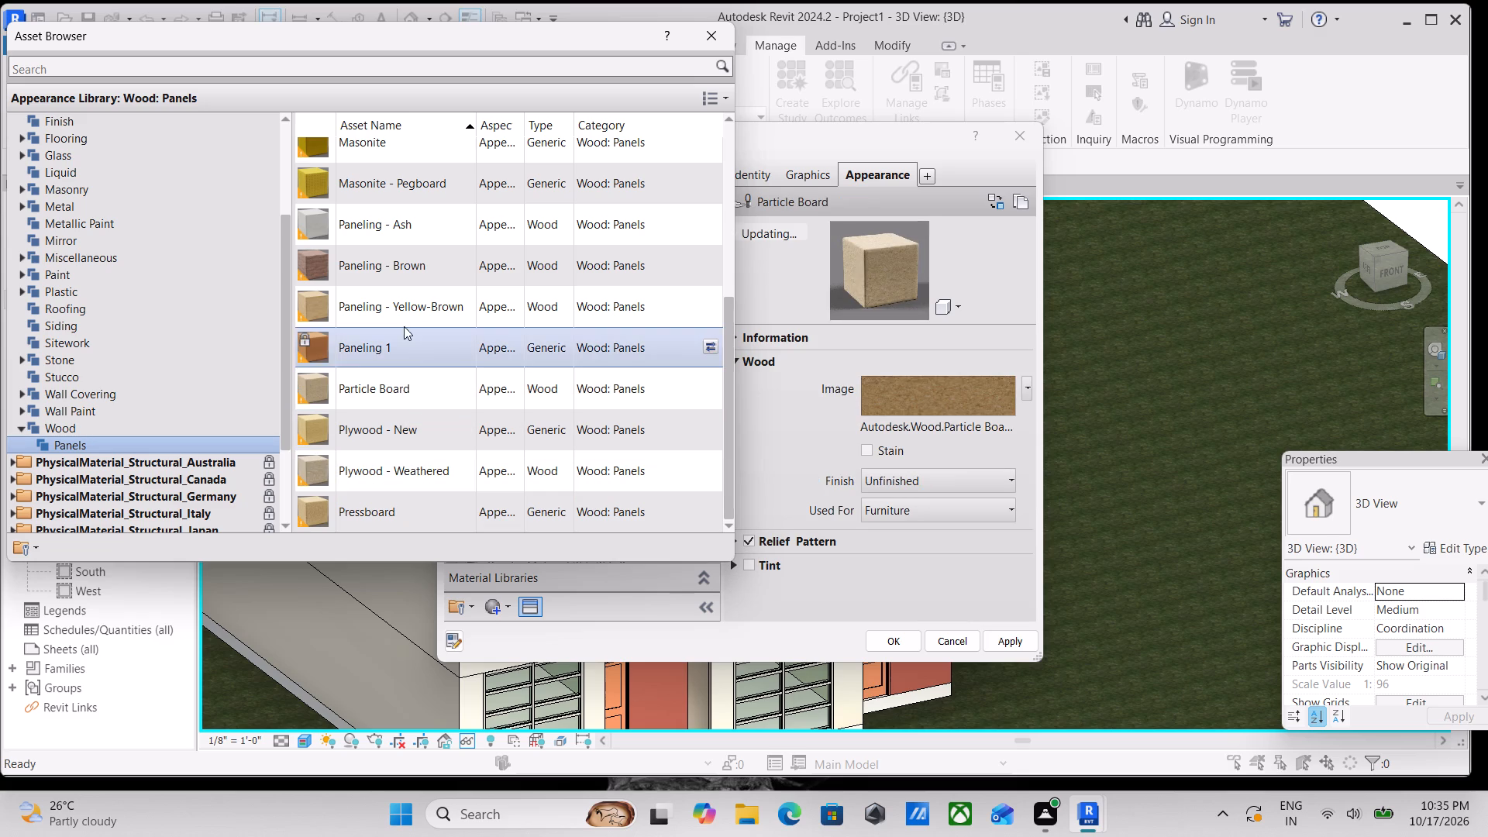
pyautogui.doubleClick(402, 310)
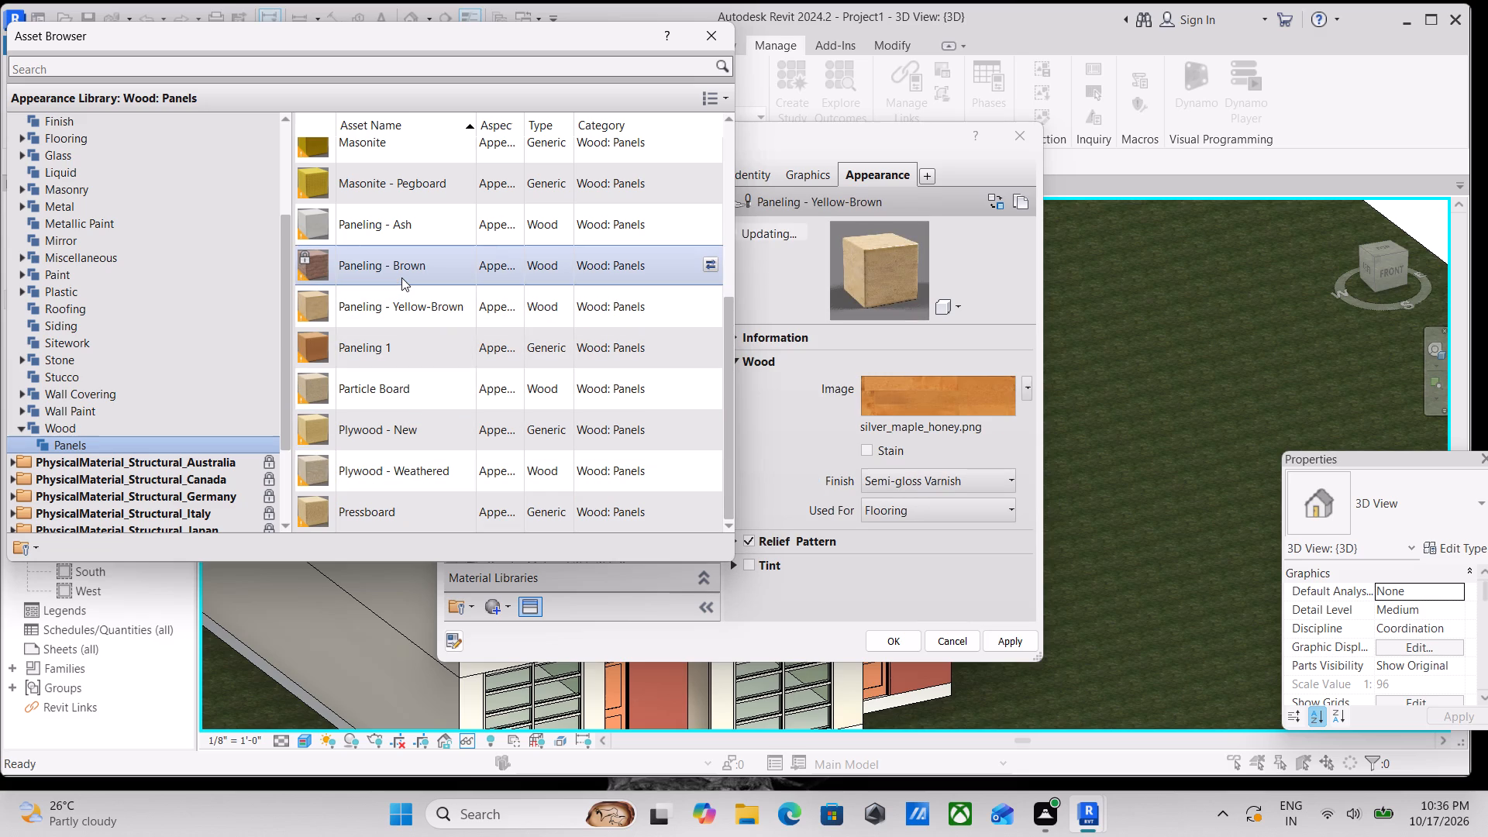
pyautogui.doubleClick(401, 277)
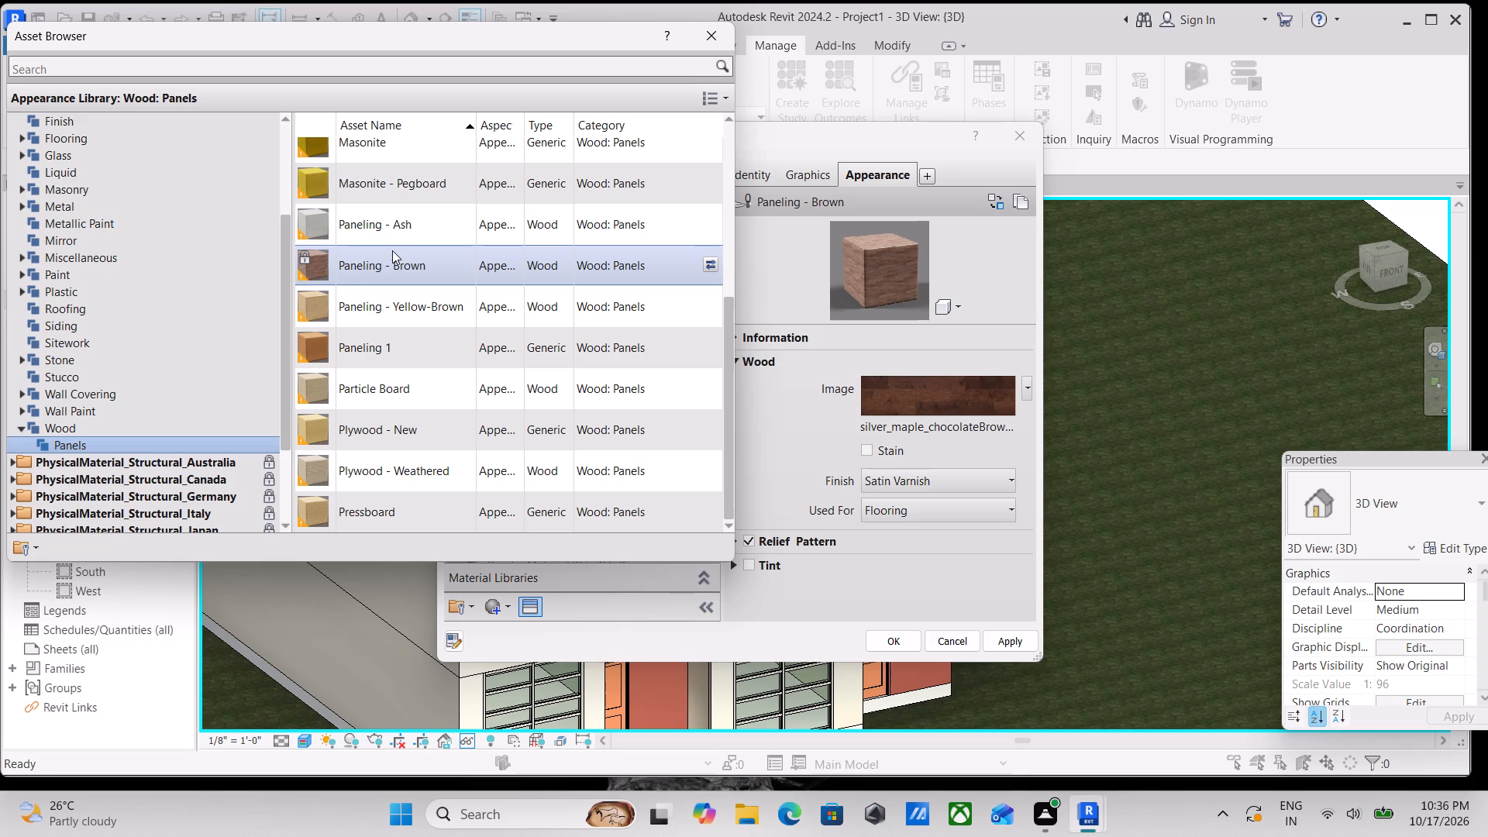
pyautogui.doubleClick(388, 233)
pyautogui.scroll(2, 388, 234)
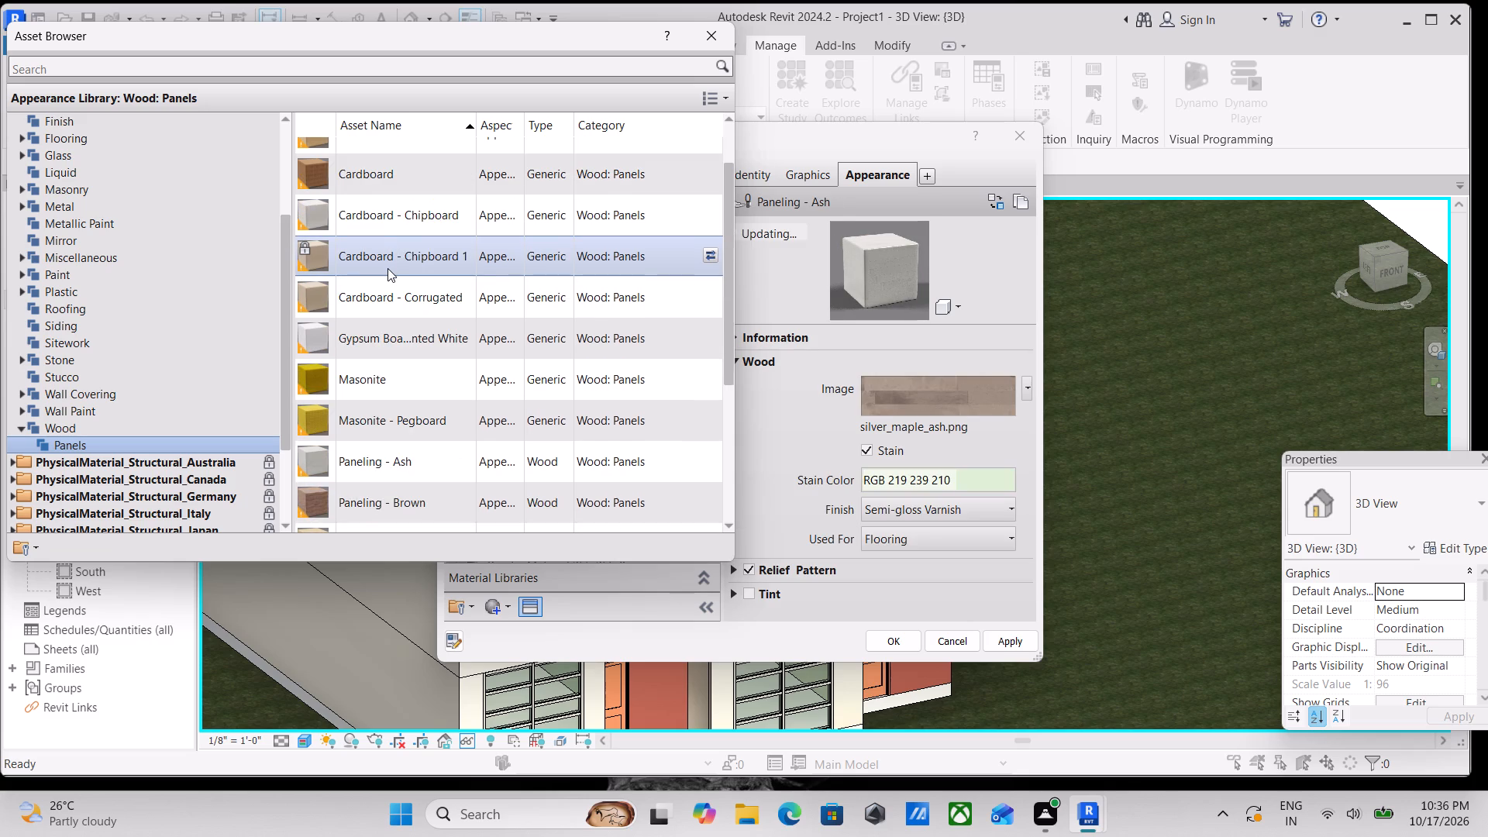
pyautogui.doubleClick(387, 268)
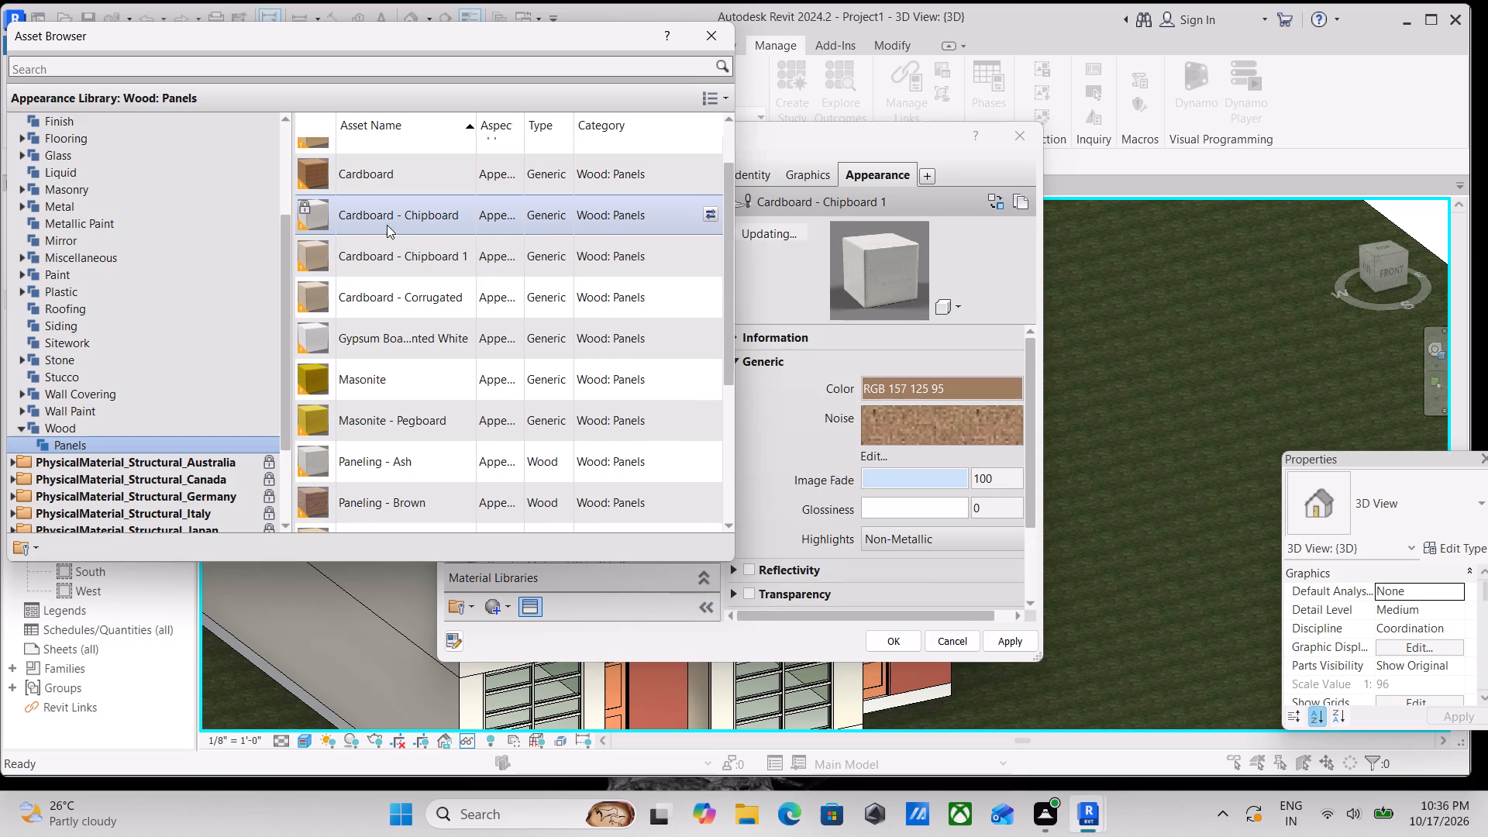
# Replace the red brown cladding's appearance with the Cardboard asset from Wood: Panels.
pyautogui.doubleClick(374, 180)
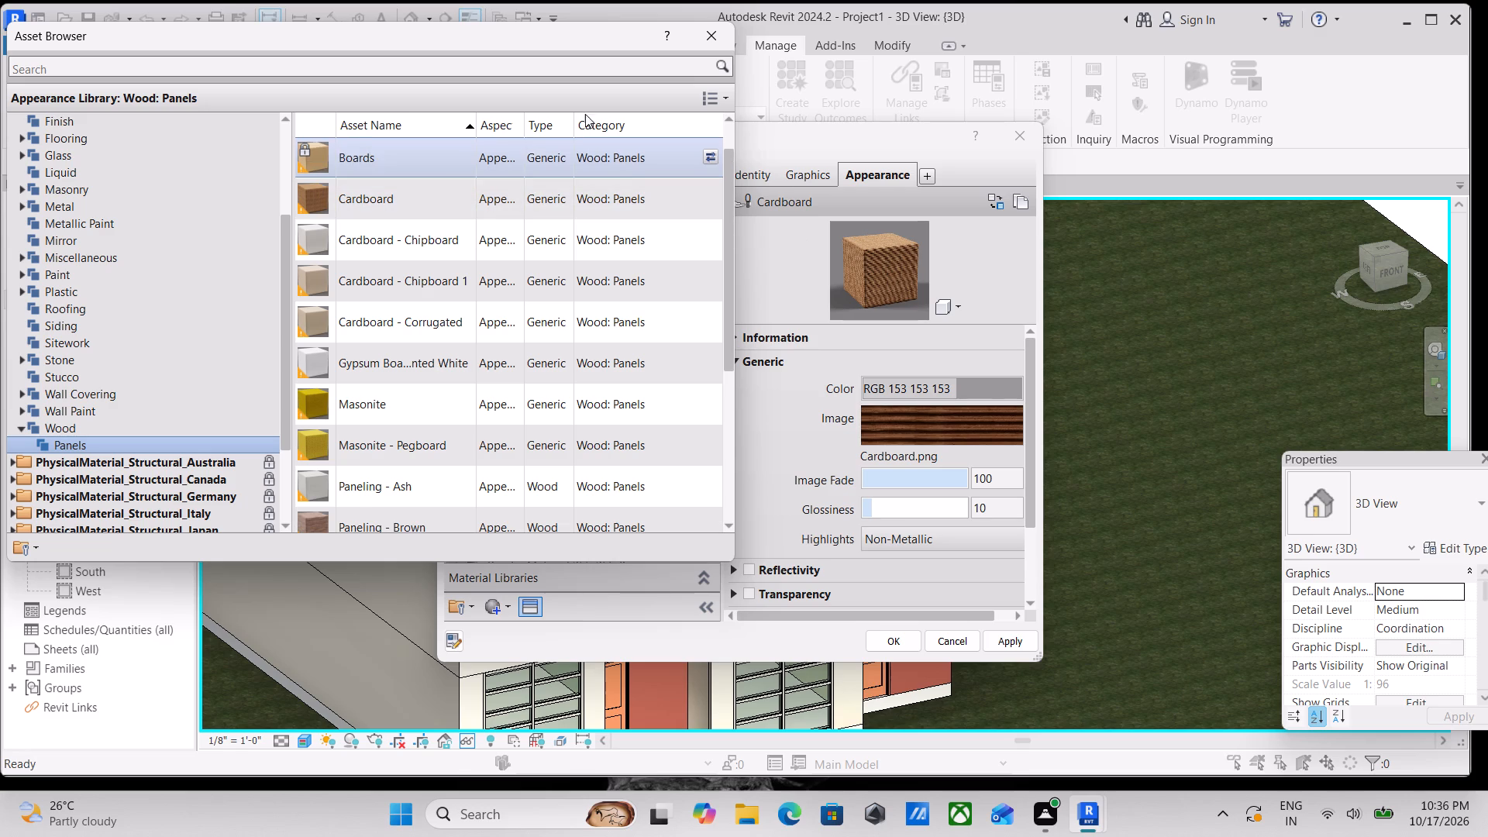
# Set the X position offset of the Cardboard appearance's image texture to 0'-3-3/4".
pyautogui.click(914, 451)
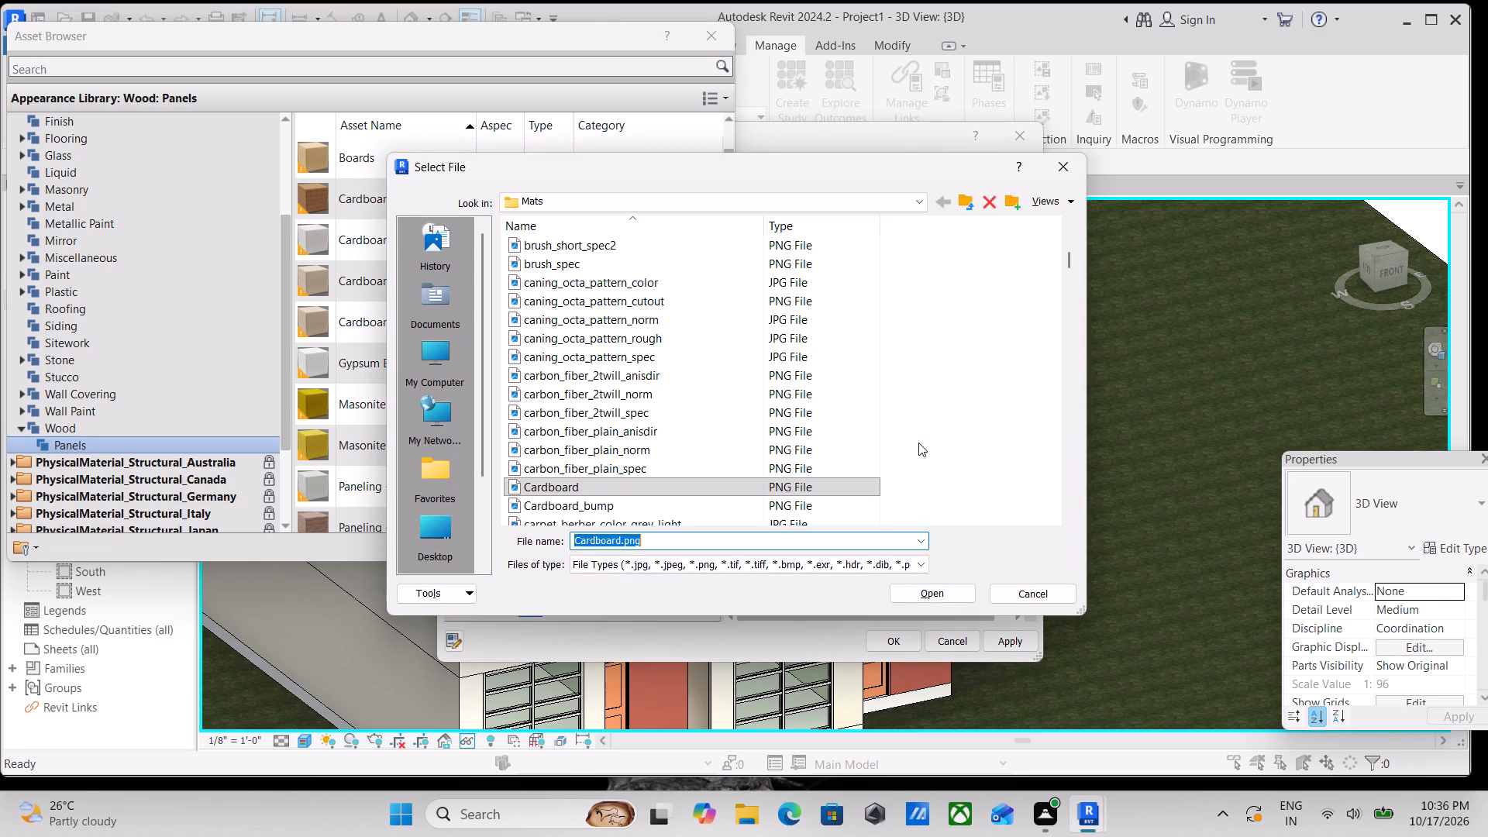
pyautogui.click(1069, 160)
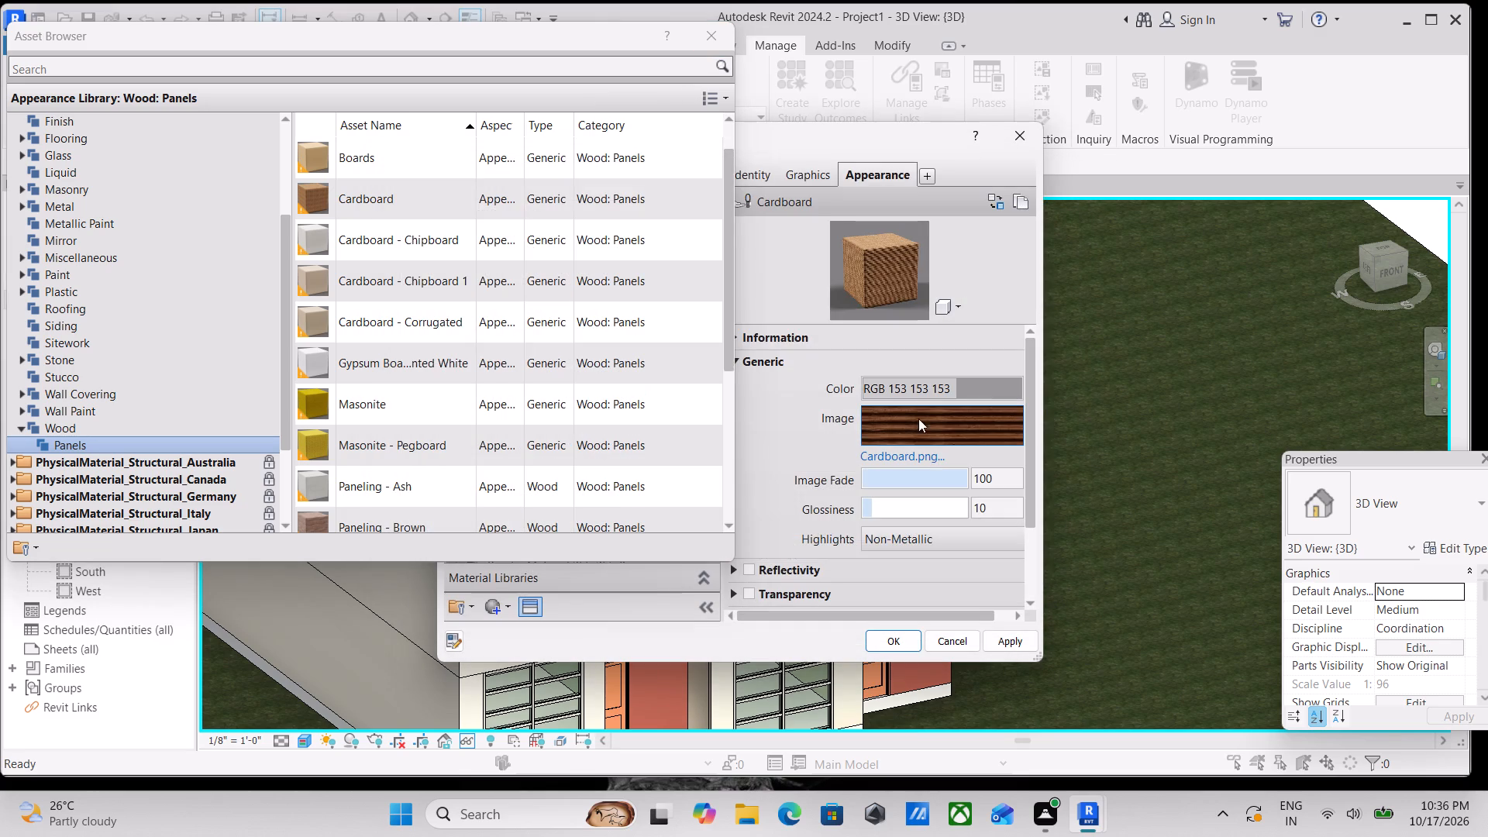
pyautogui.click(900, 418)
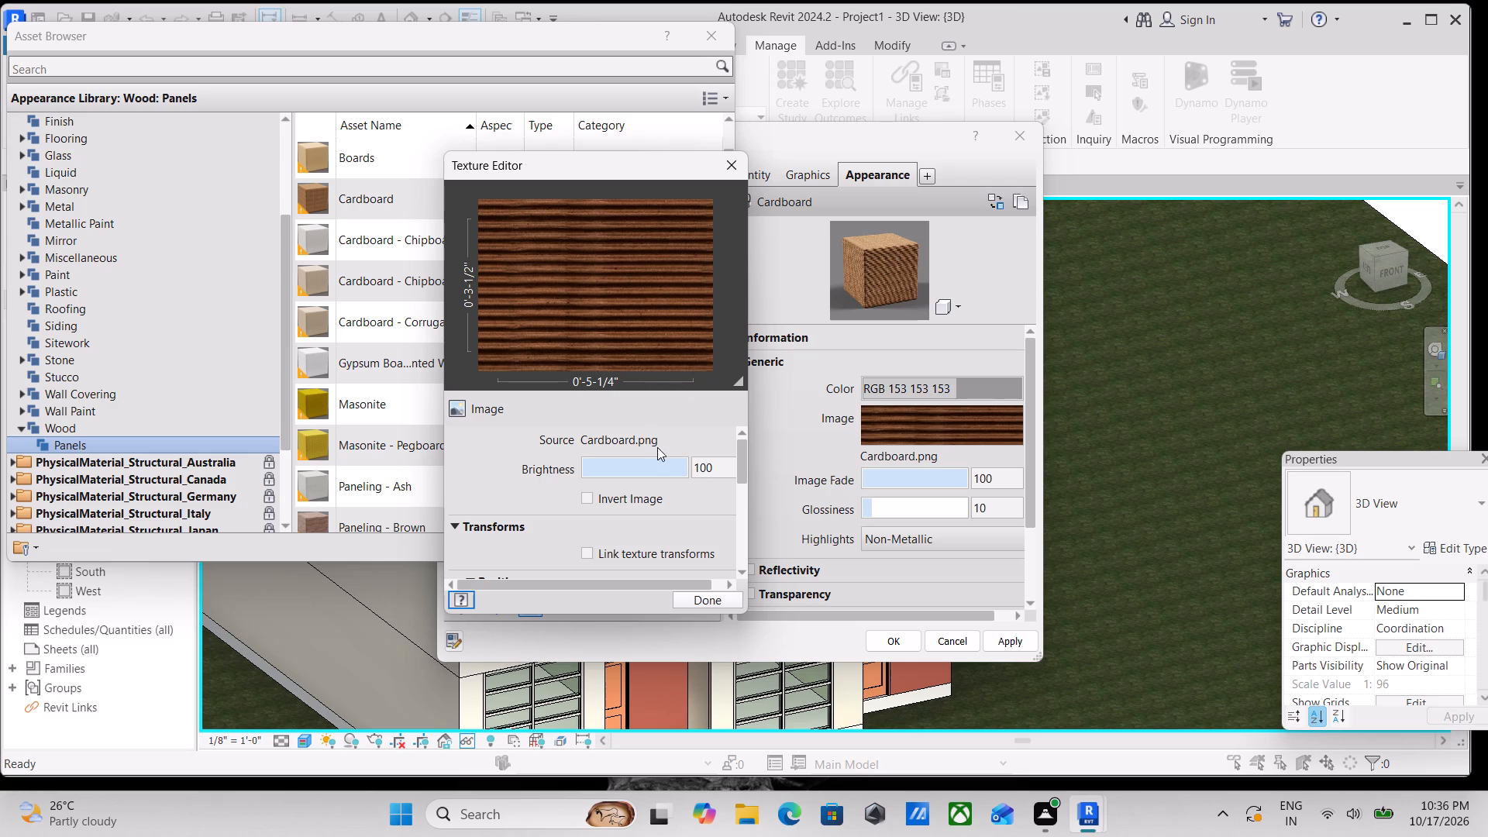
pyautogui.scroll(-2, 596, 307)
pyautogui.scroll(-2, 601, 386)
pyautogui.middleClick(600, 335)
pyautogui.scroll(-3, 600, 335)
pyautogui.click(729, 376)
pyautogui.click(464, 294)
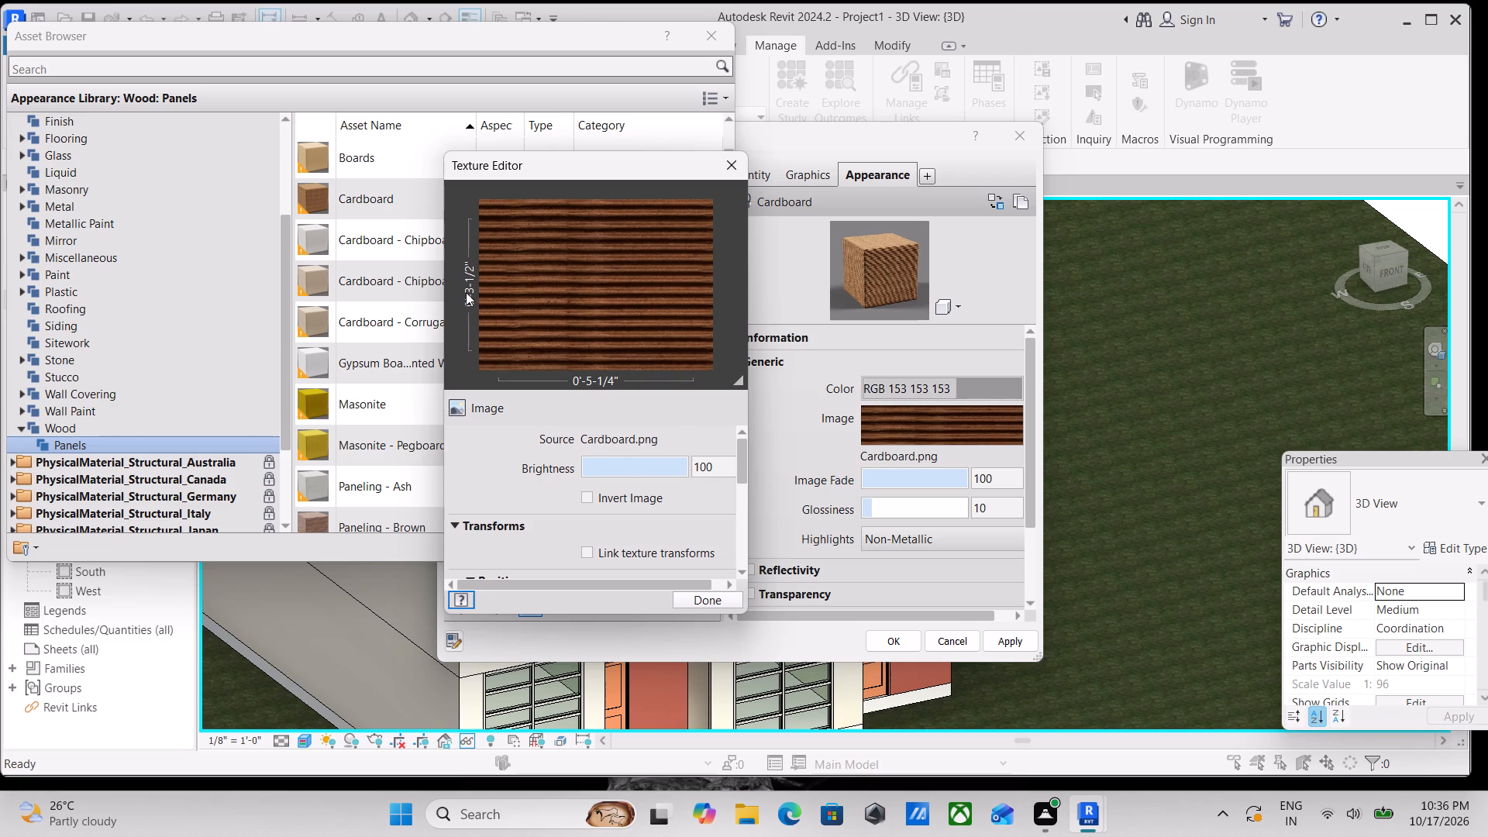
pyautogui.scroll(-2, 528, 446)
pyautogui.scroll(-3, 604, 509)
pyautogui.scroll(7, 604, 509)
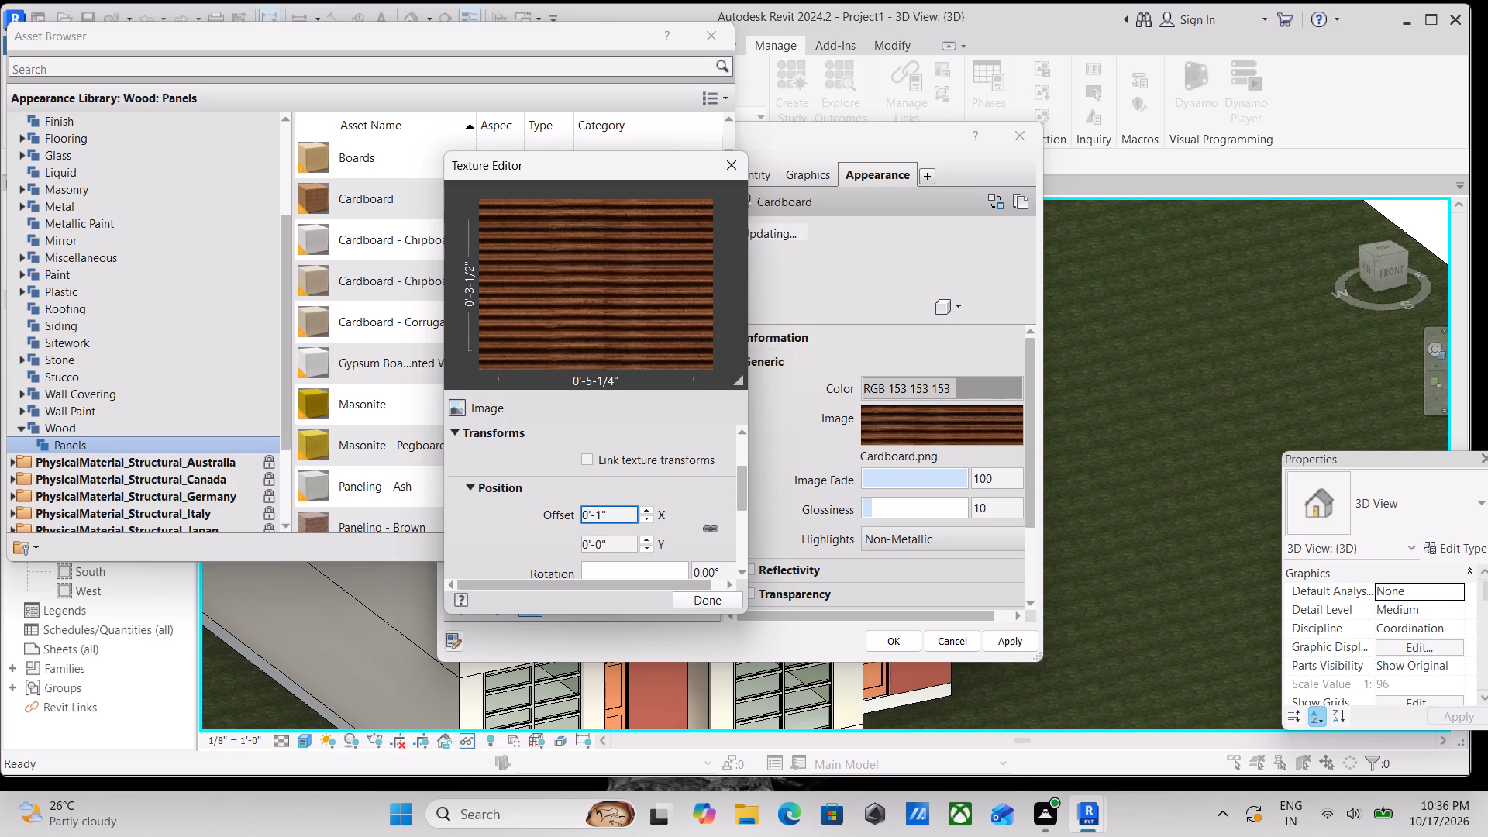
pyautogui.scroll(4, 605, 511)
pyautogui.scroll(-5, 605, 511)
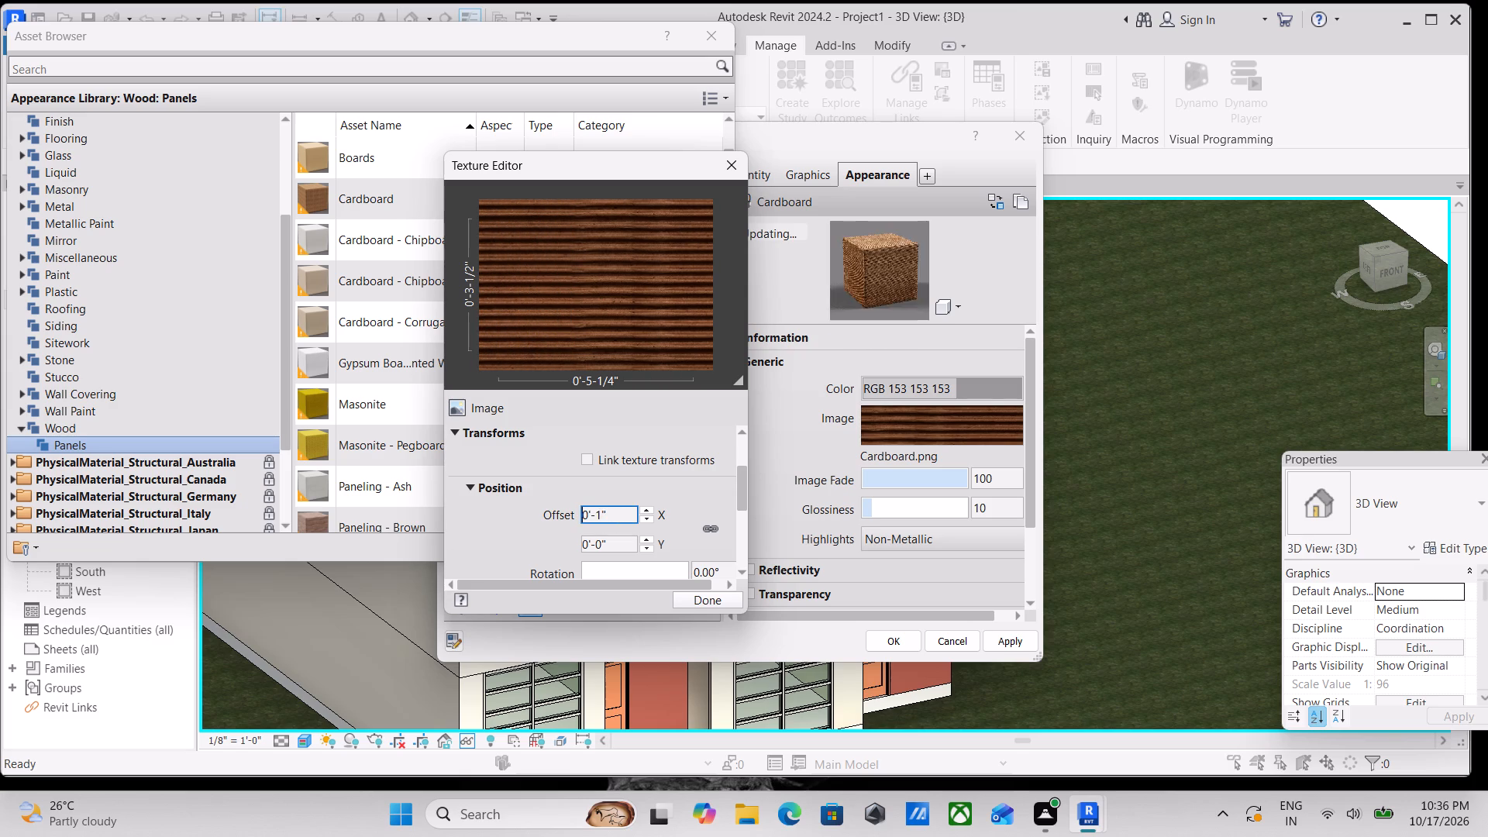
pyautogui.scroll(-7, 605, 511)
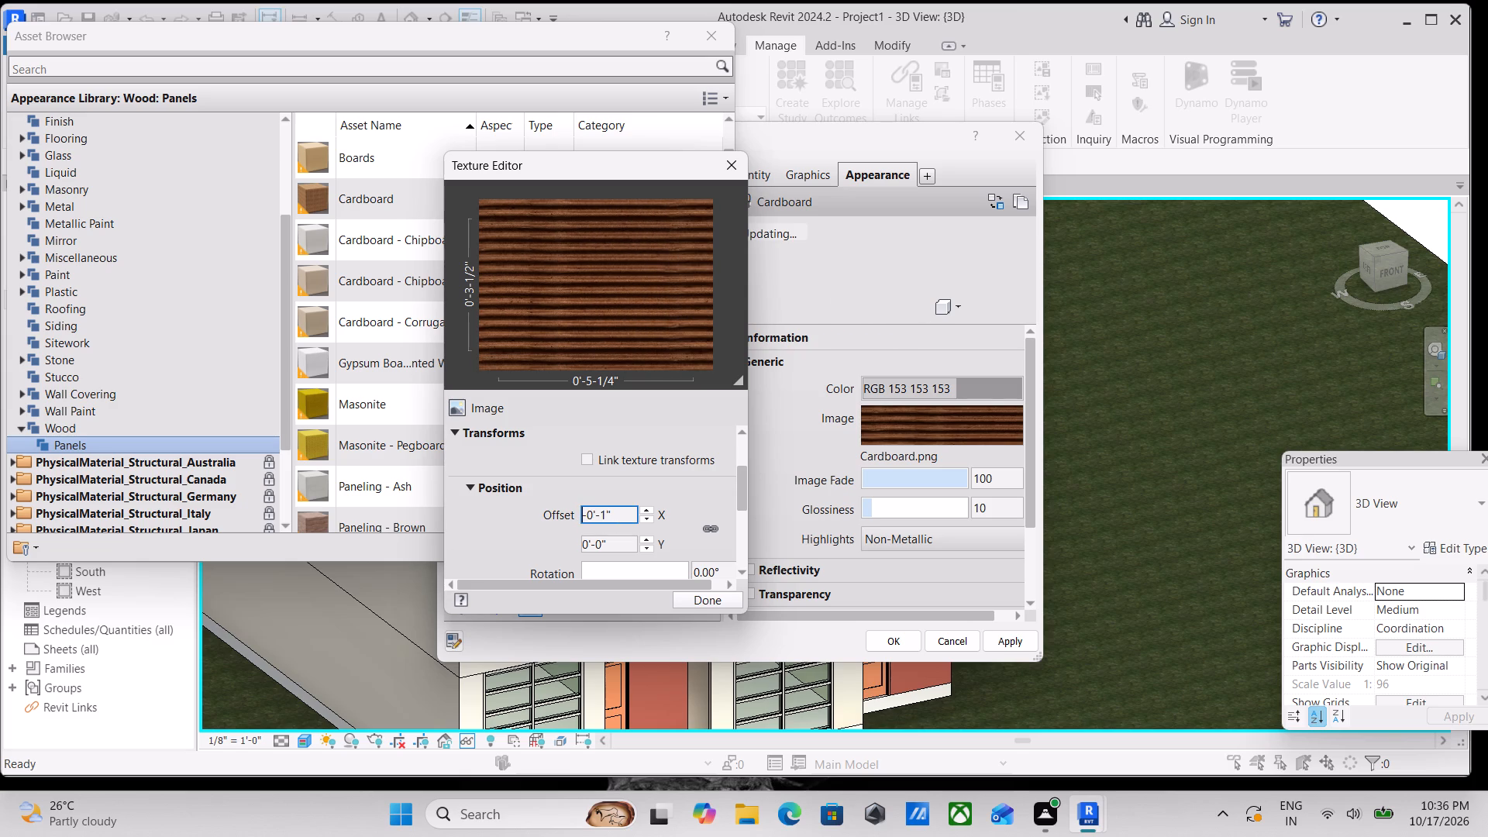
pyautogui.scroll(-4, 605, 511)
pyautogui.scroll(1, 605, 511)
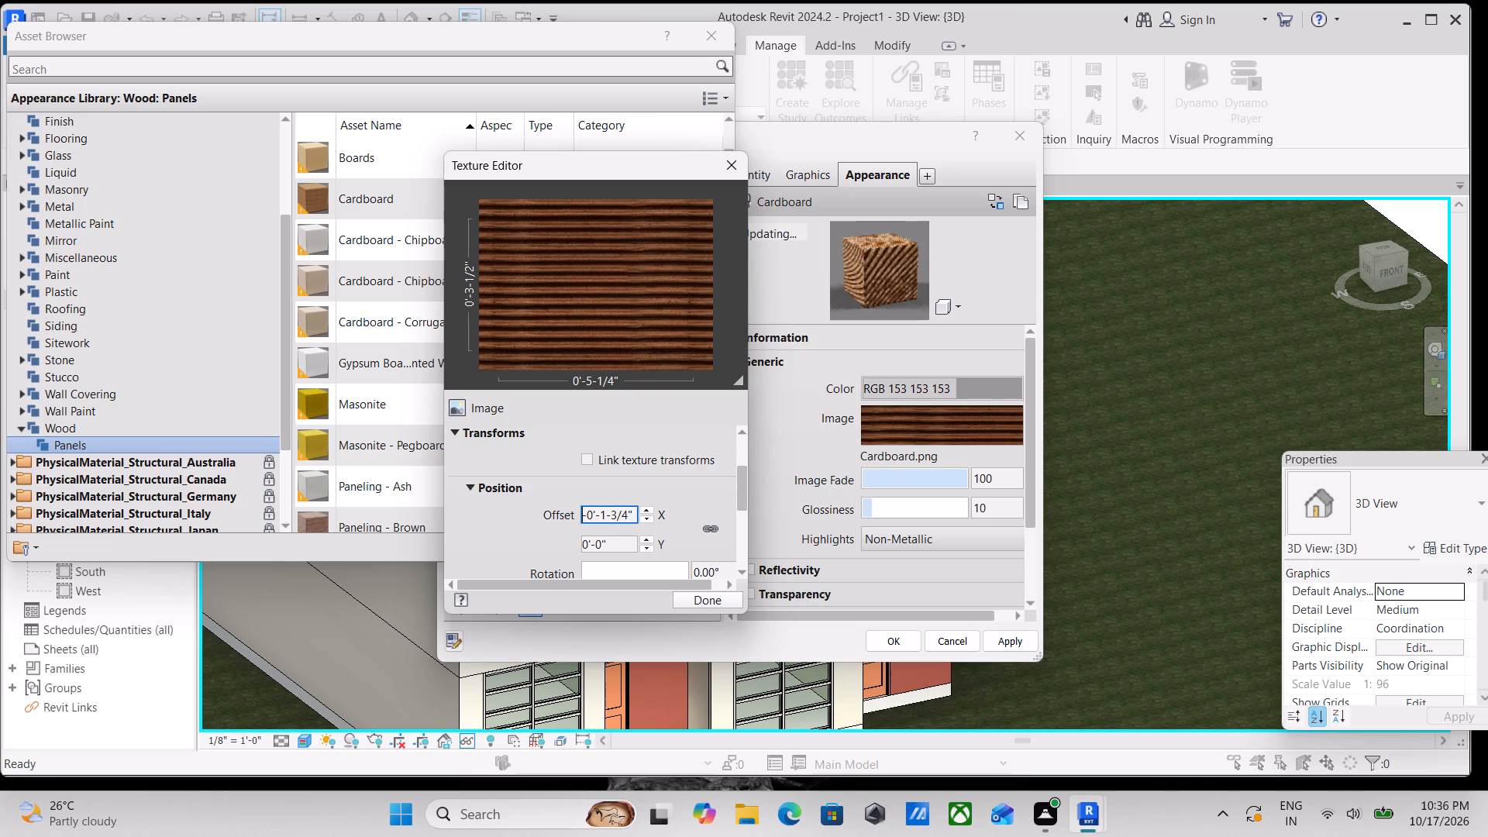
pyautogui.scroll(17, 605, 511)
pyautogui.scroll(5, 605, 511)
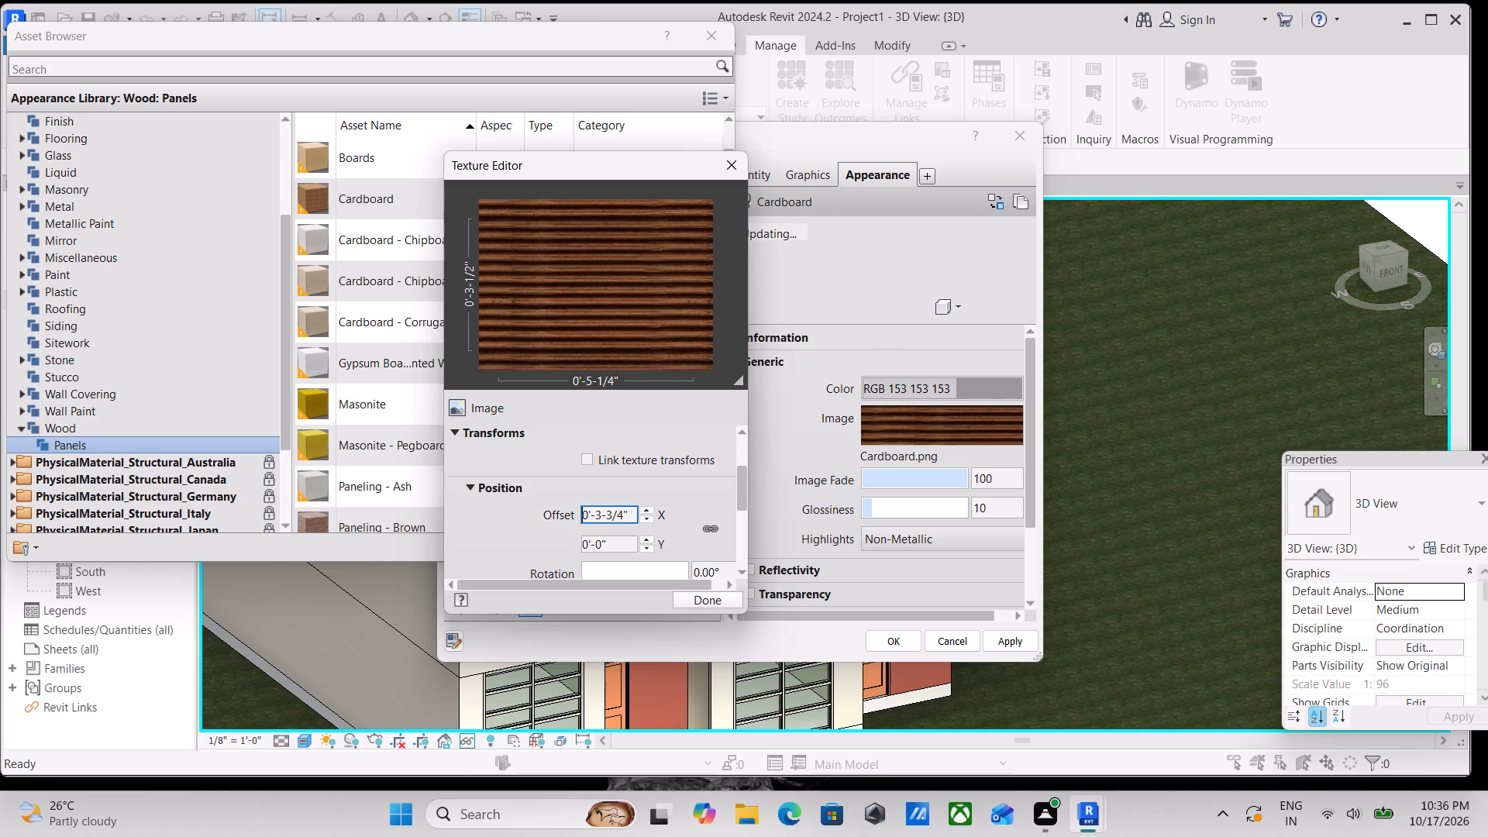
pyautogui.click(704, 598)
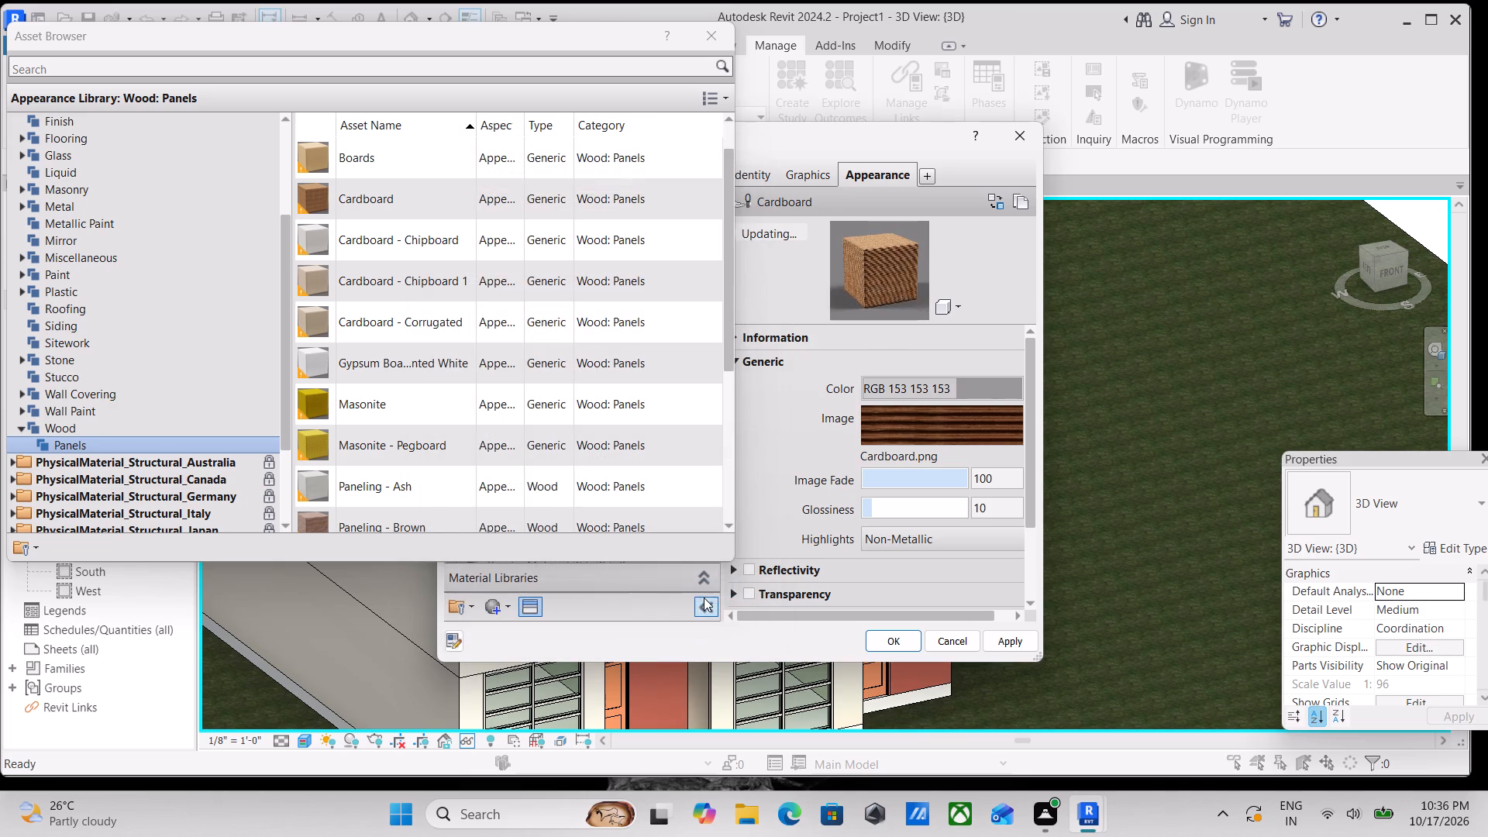
# Set the Cardboard appearance's generic color to RGB 151, 67, 57 and apply the material changes.
pyautogui.click(914, 392)
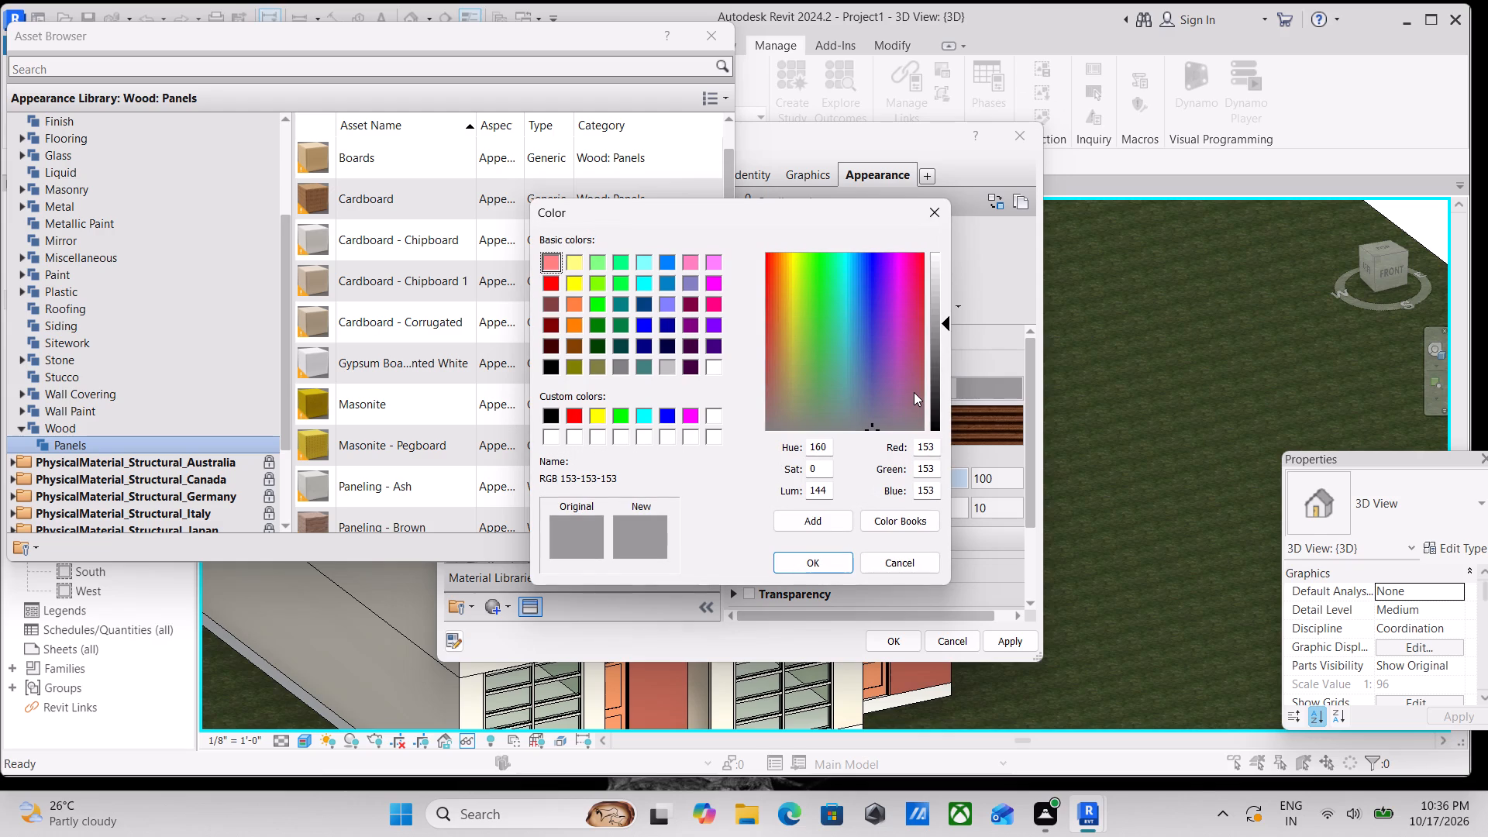
pyautogui.moveTo(936, 451); pyautogui.dragTo(890, 450)
pyautogui.press('1')
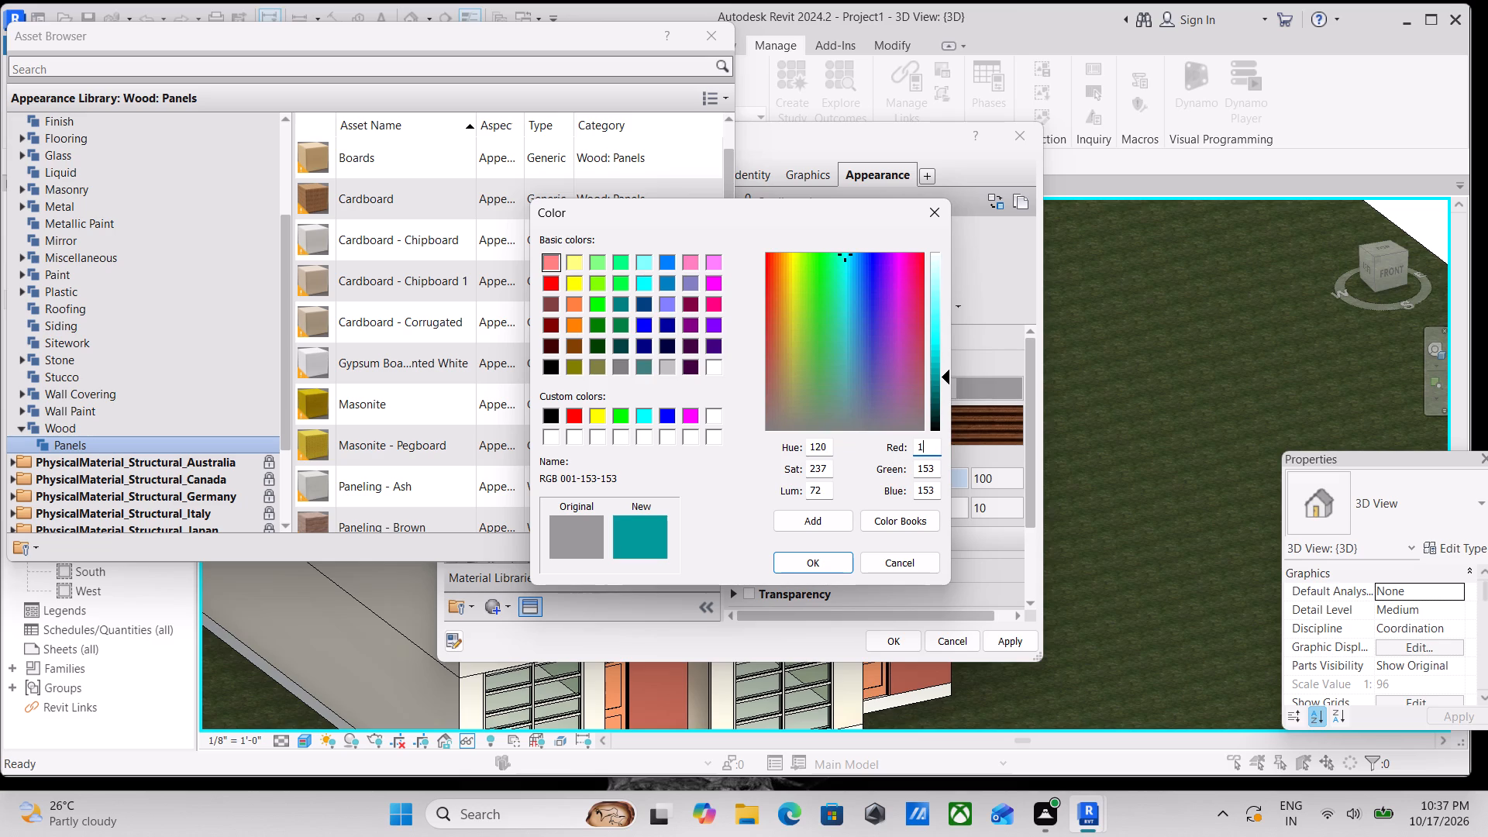
pyautogui.write('51')
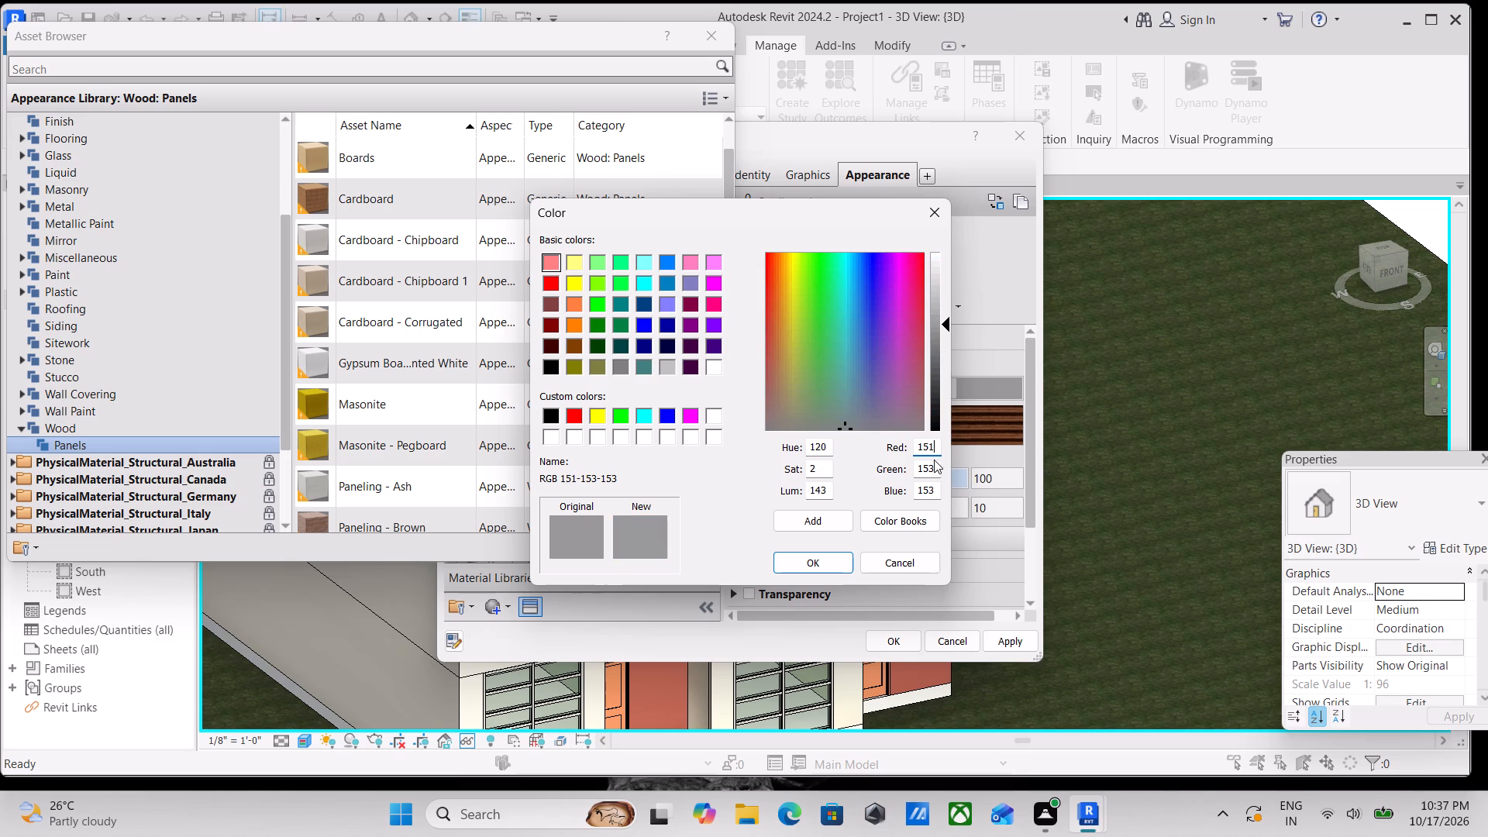
pyautogui.moveTo(934, 464); pyautogui.dragTo(904, 474)
pyautogui.write('67')
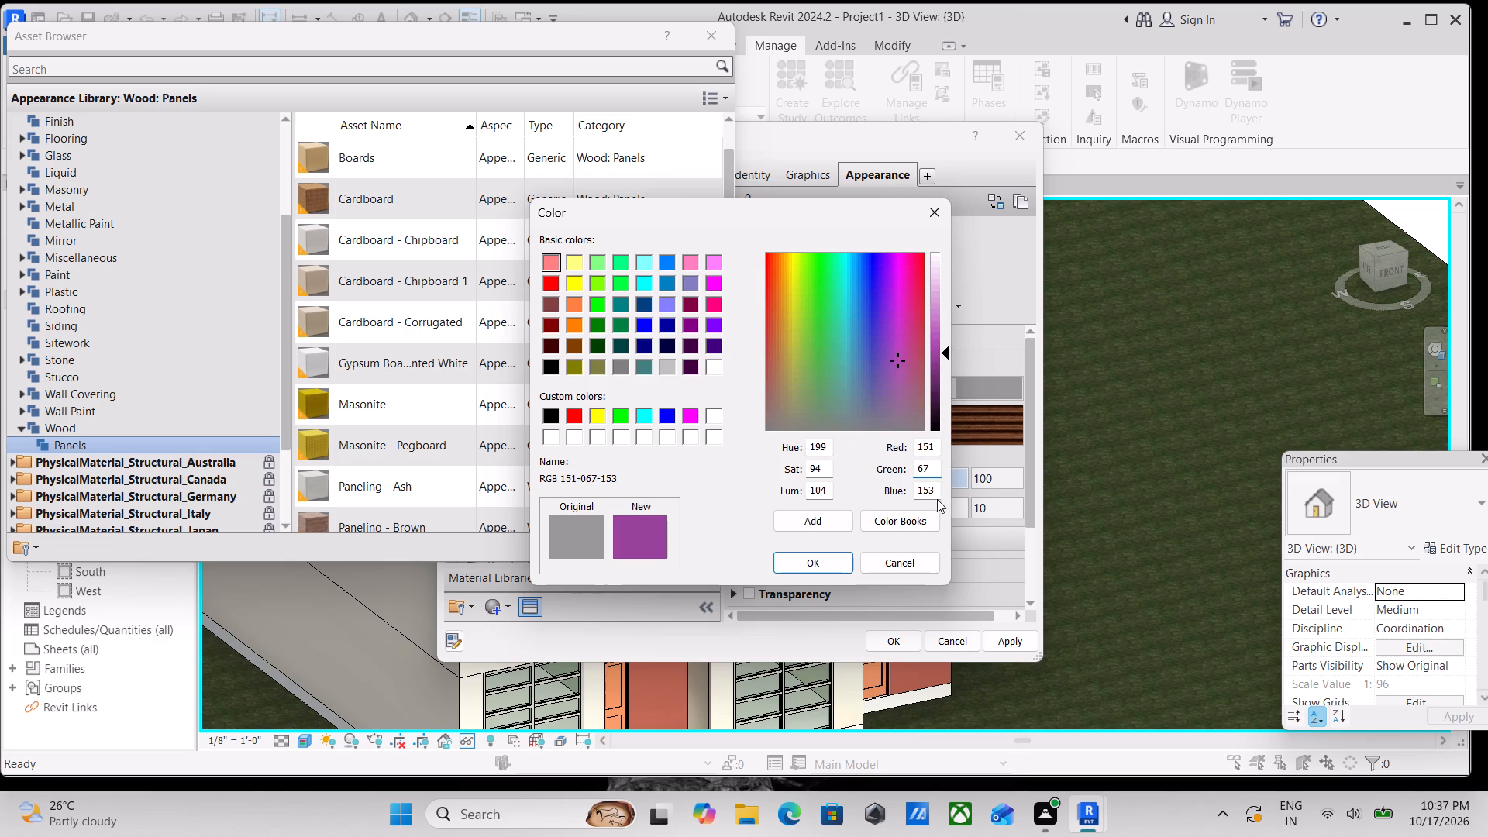
pyautogui.moveTo(936, 493); pyautogui.dragTo(877, 493)
pyautogui.press('6')
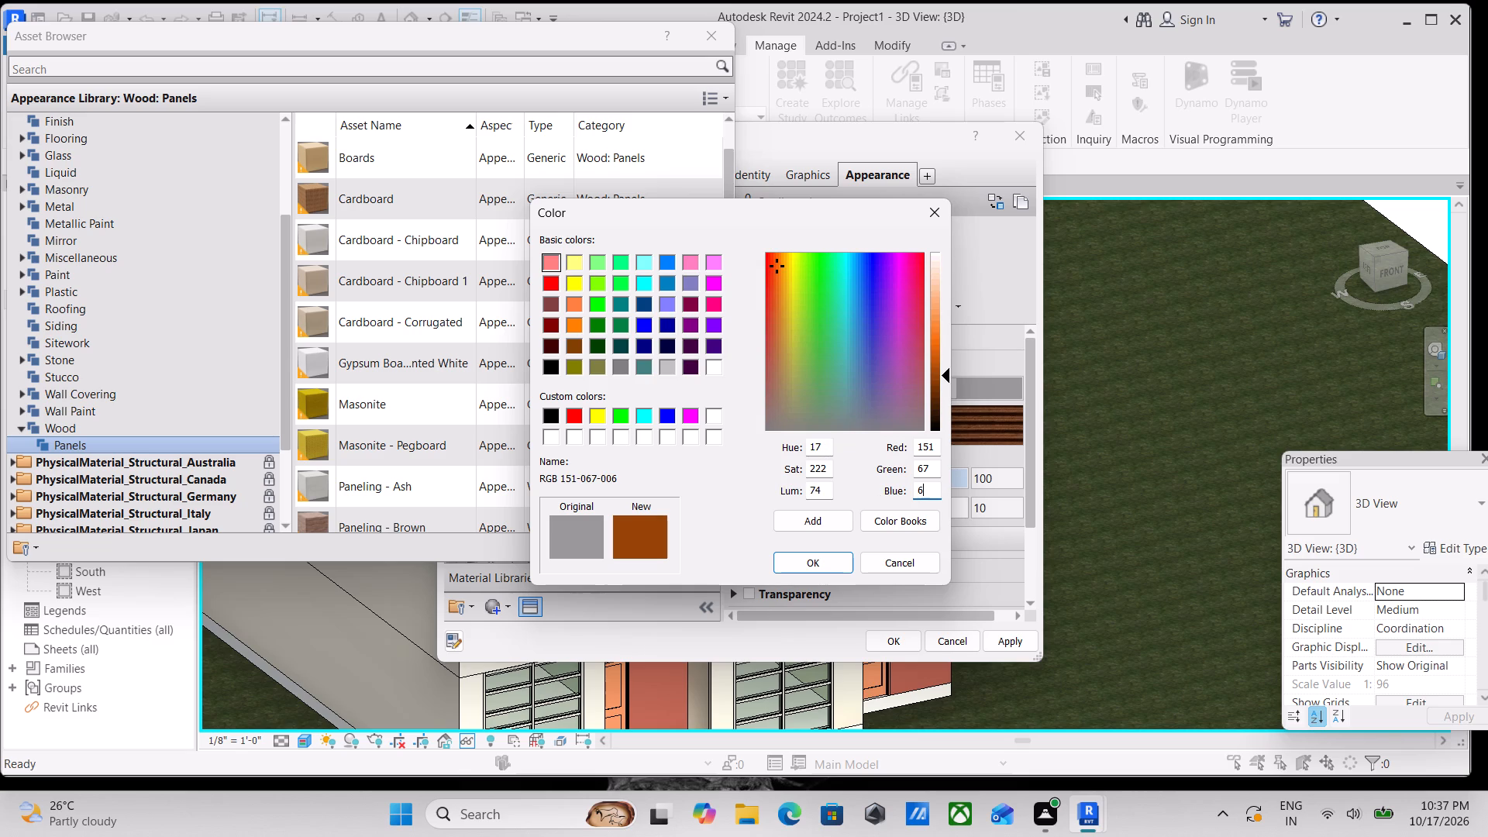
pyautogui.press('BackSpace')
pyautogui.write('57')
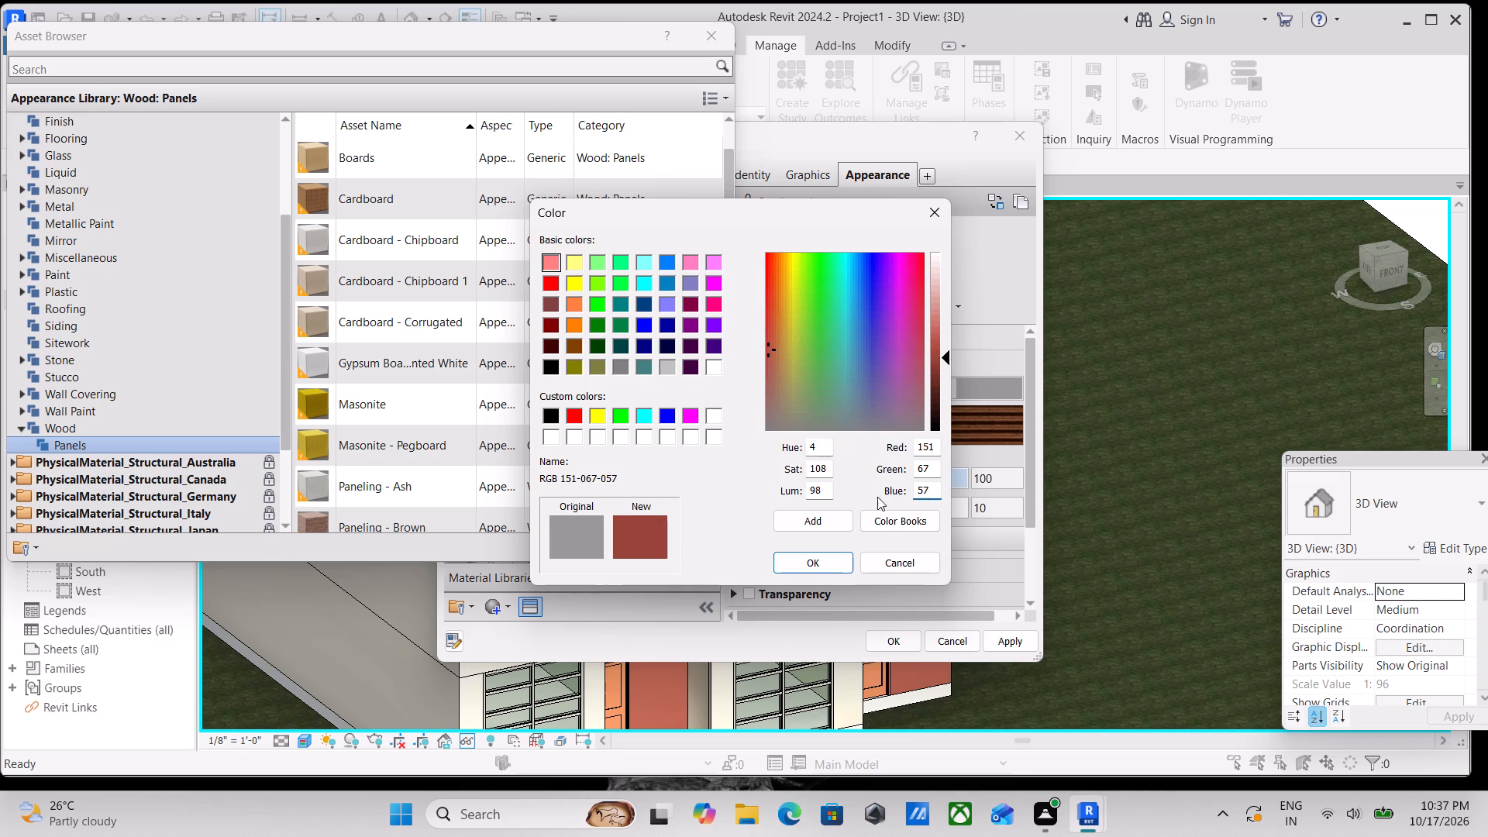
pyautogui.click(808, 571)
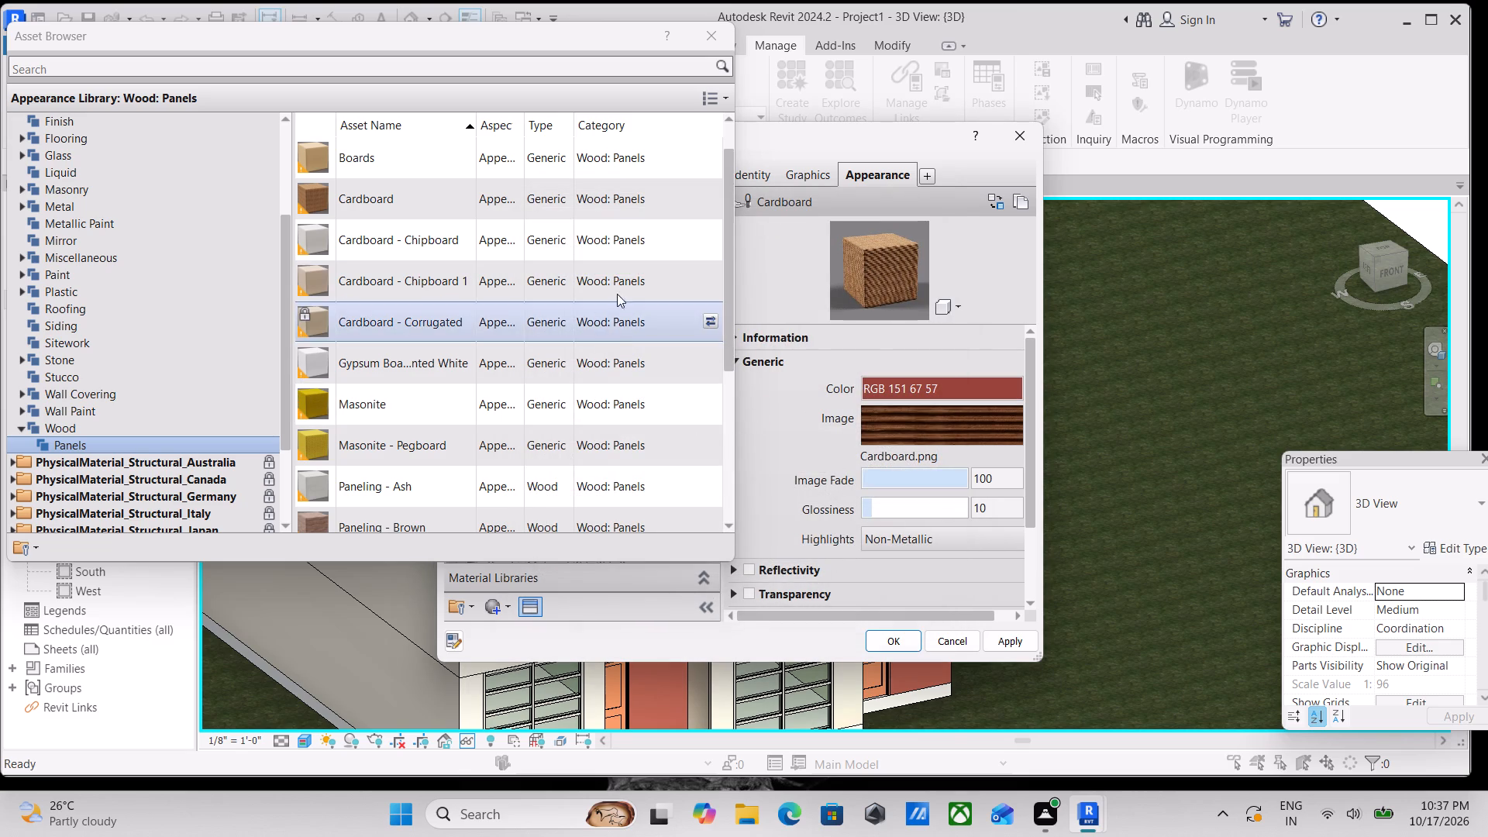
pyautogui.click(1017, 636)
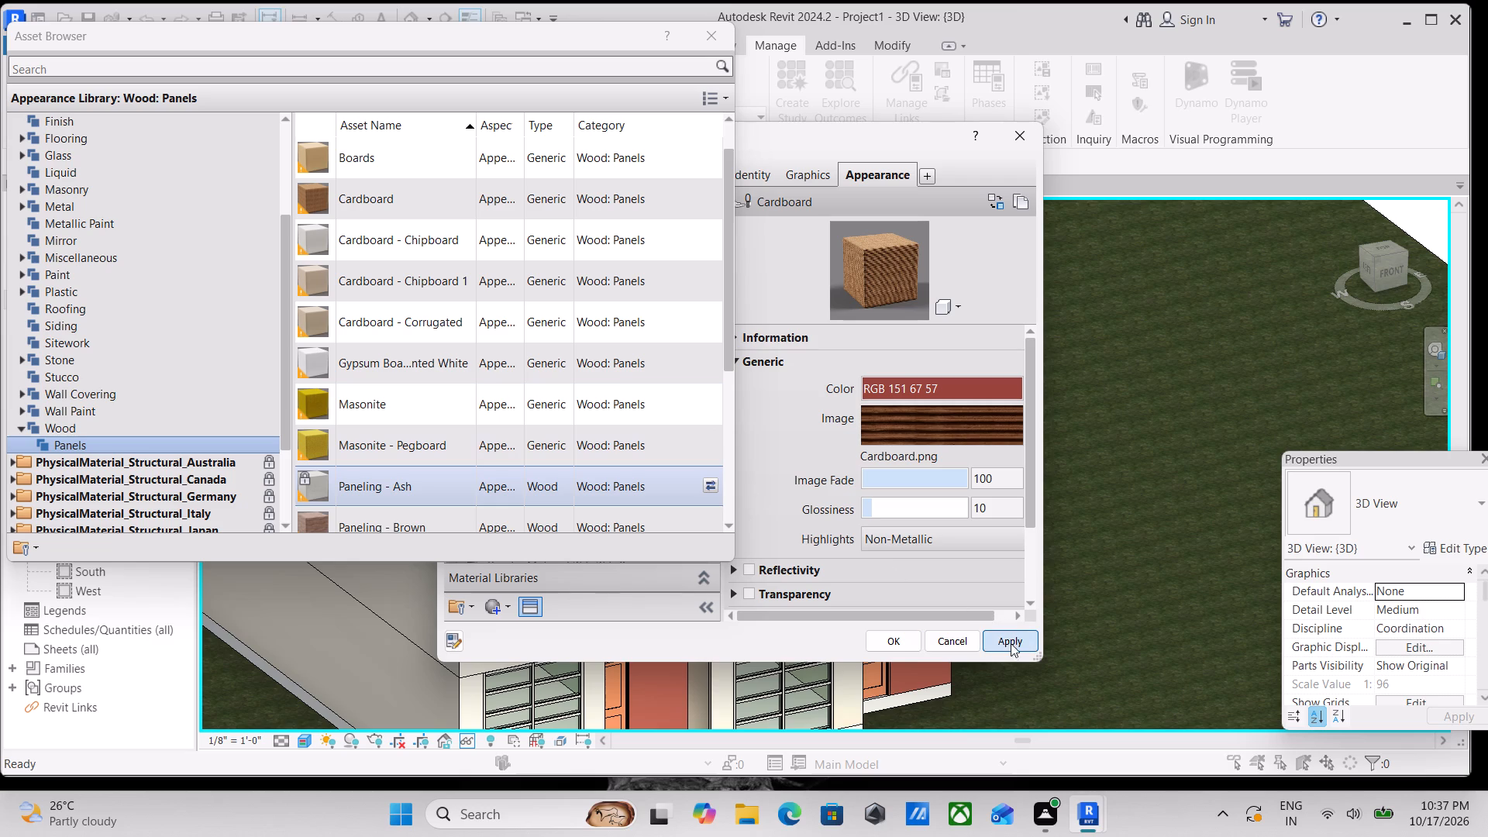
pyautogui.click(883, 639)
# Examine the ribbed cladding texture up close and across the house's front and side walls in the 3D view.
pyautogui.scroll(3, 677, 526)
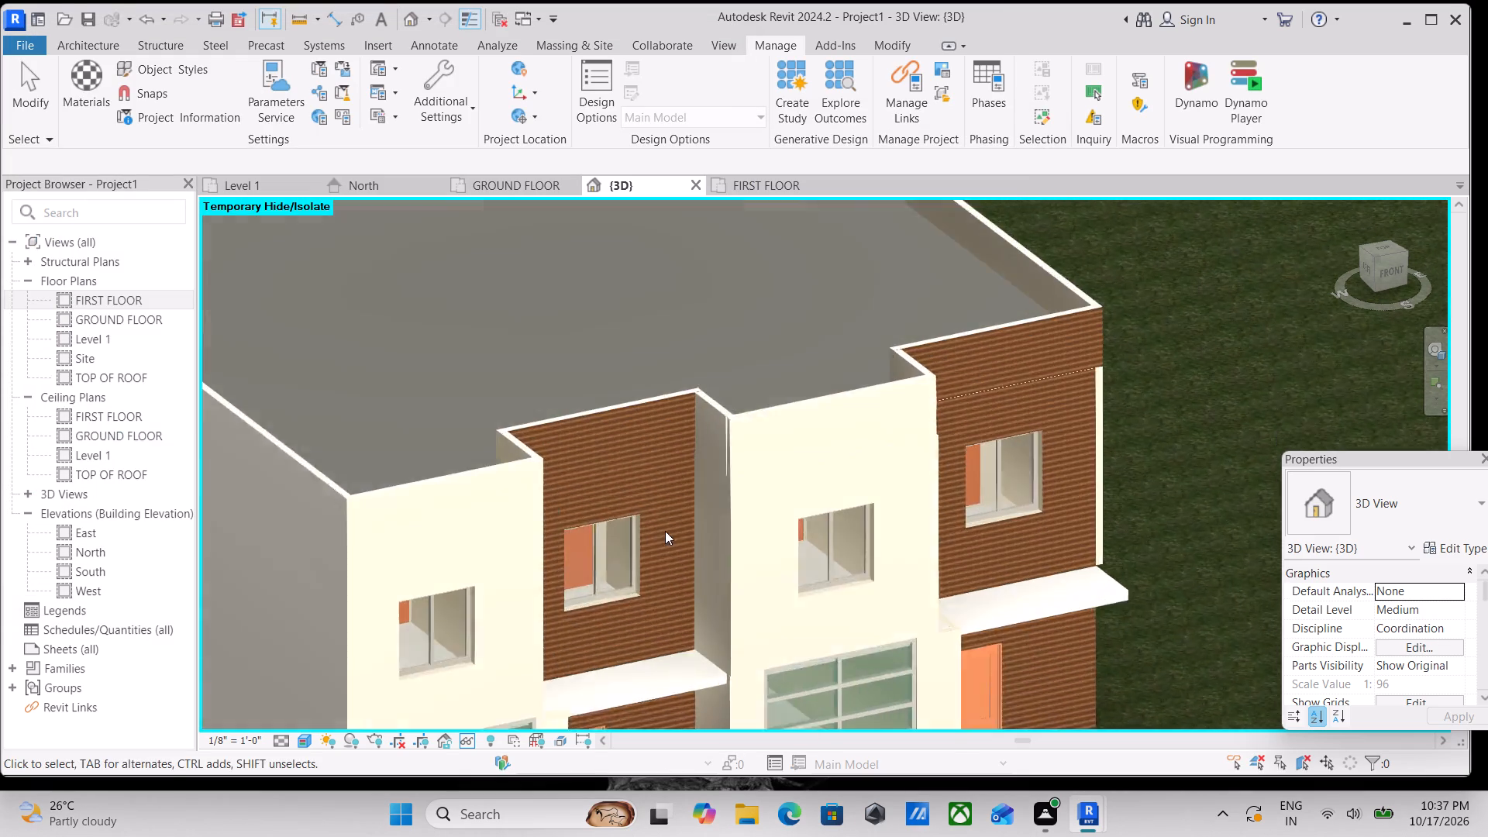
pyautogui.scroll(16, 665, 531)
pyautogui.scroll(6, 530, 463)
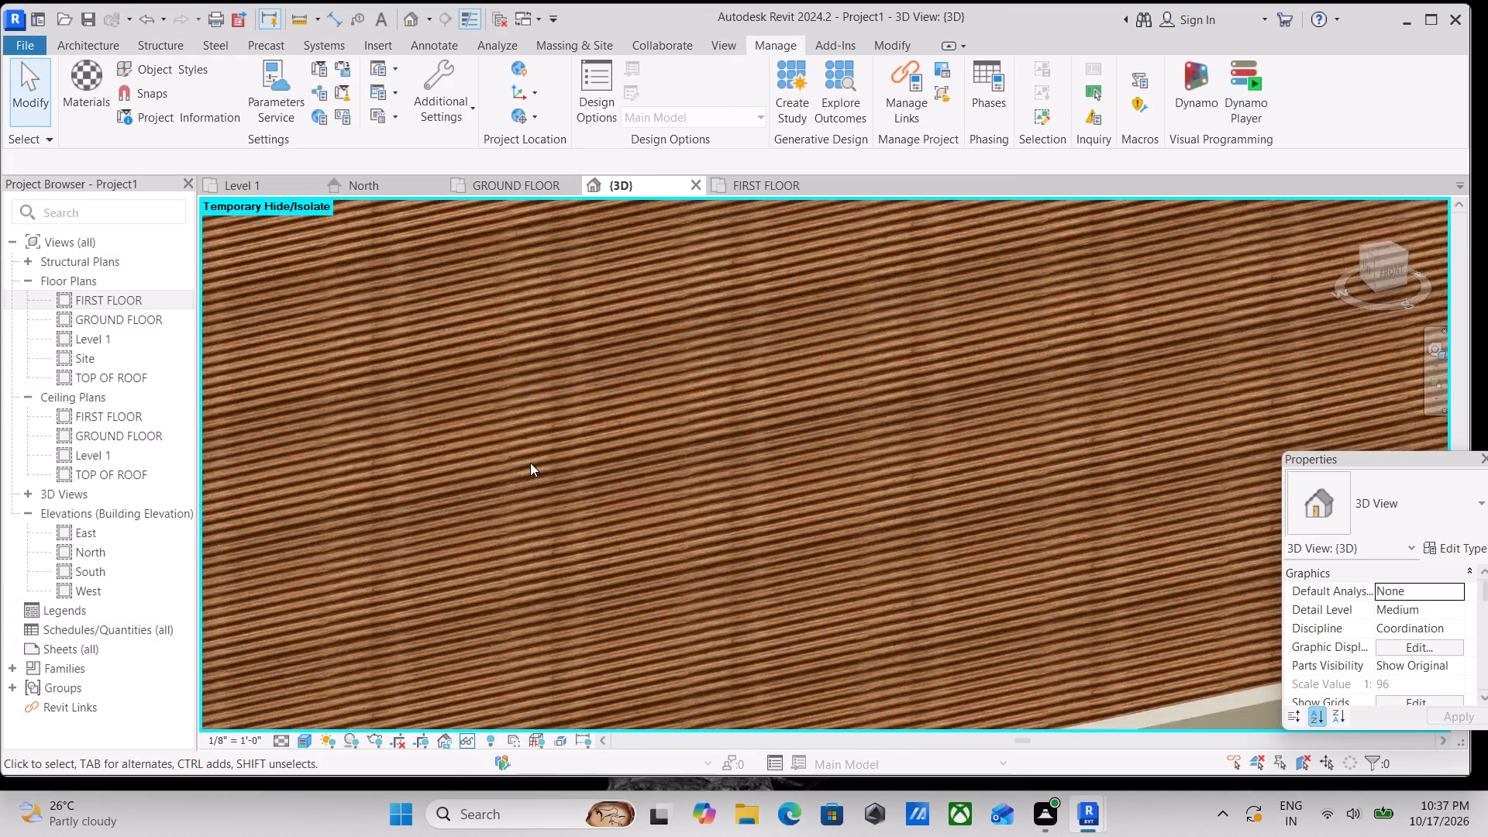
pyautogui.scroll(-20, 530, 463)
pyautogui.scroll(-4, 530, 463)
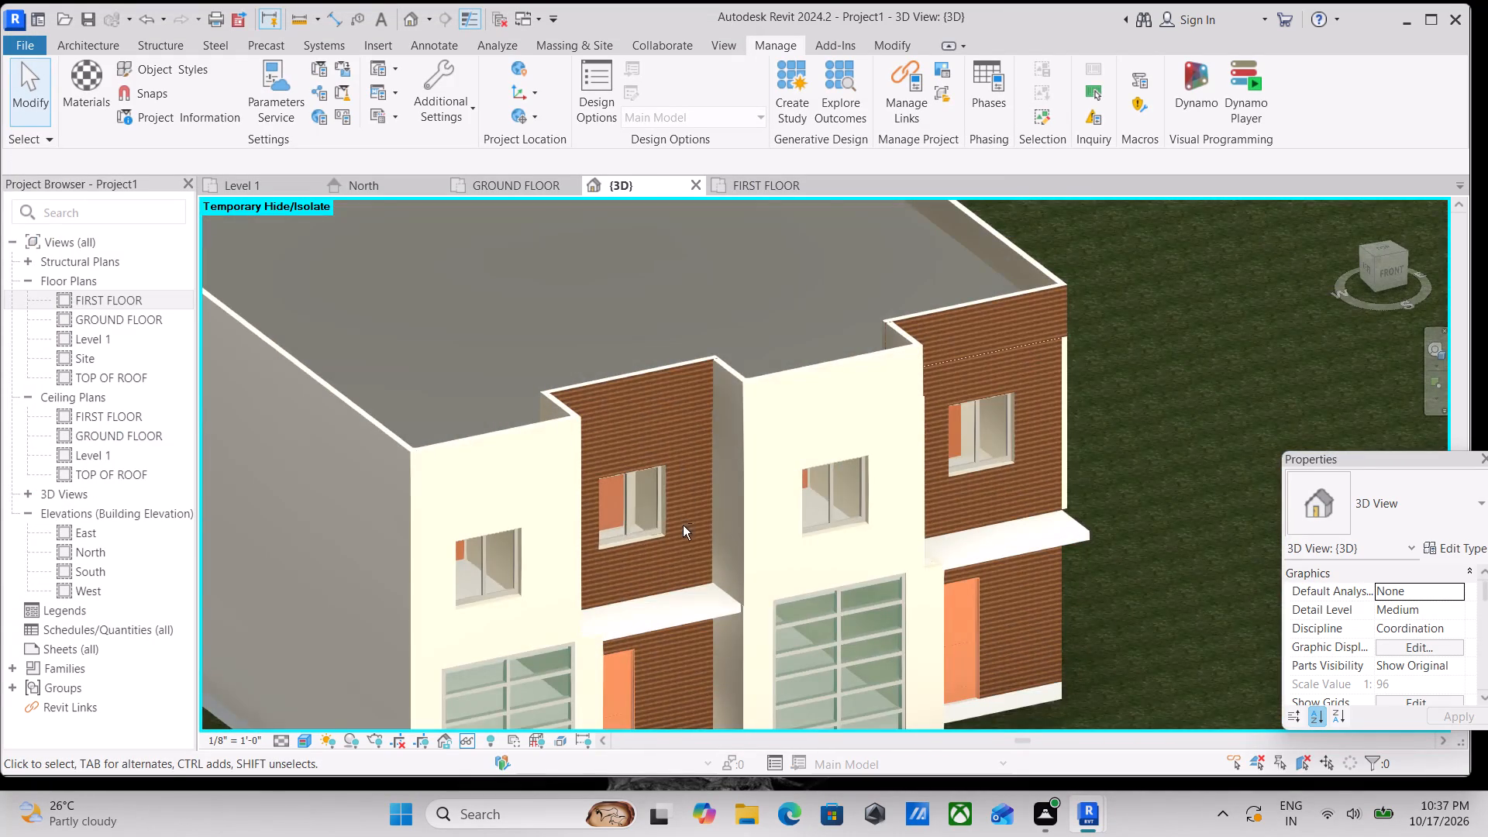
pyautogui.keyDown('shift'); pyautogui.moveTo(683, 525); pyautogui.dragTo(472, 505, button='middle'); pyautogui.keyUp('shift')
pyautogui.scroll(8, 677, 439)
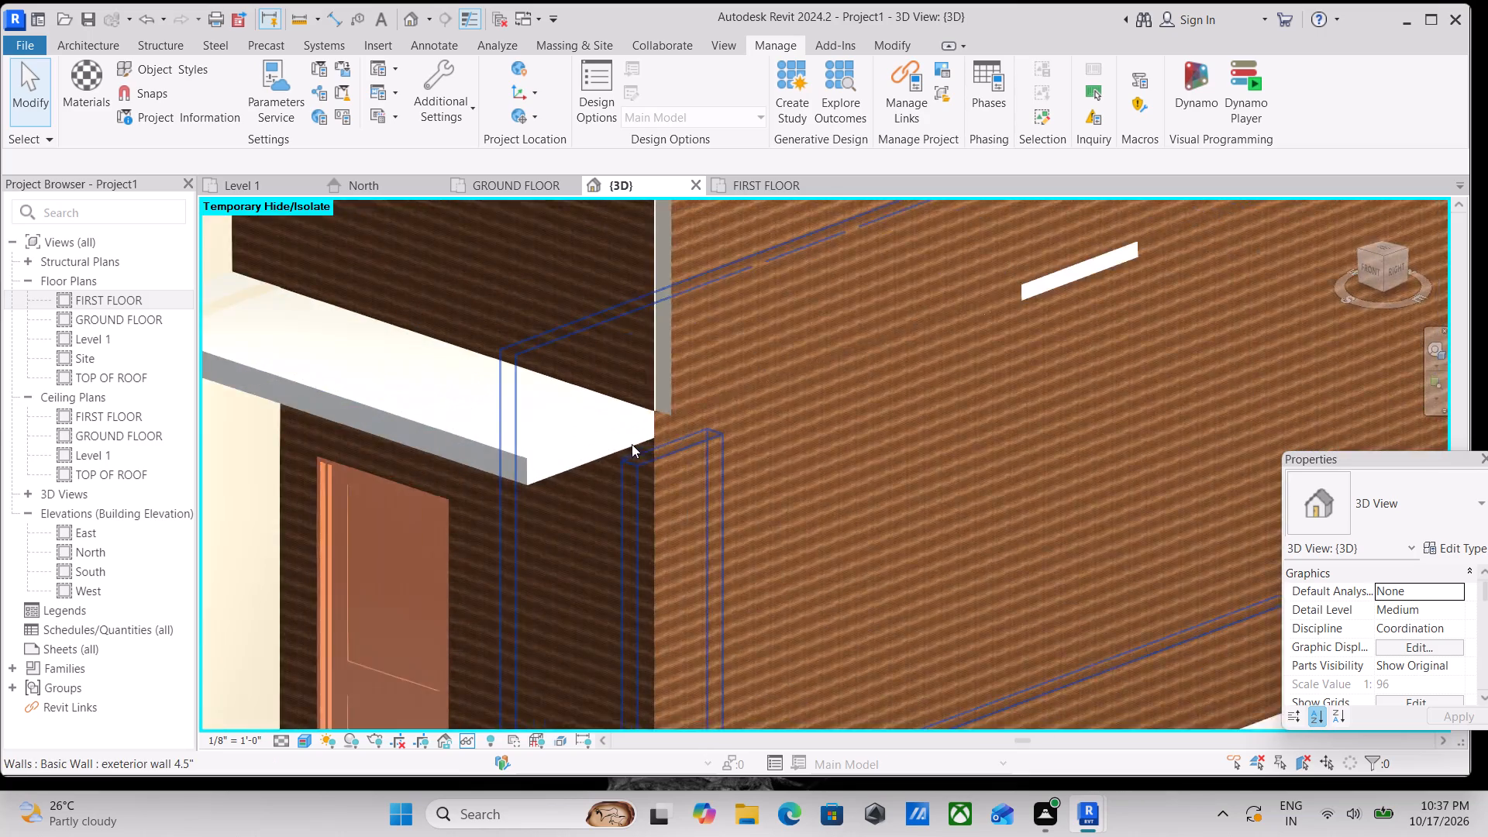
pyautogui.scroll(16, 632, 444)
pyautogui.scroll(-5, 745, 322)
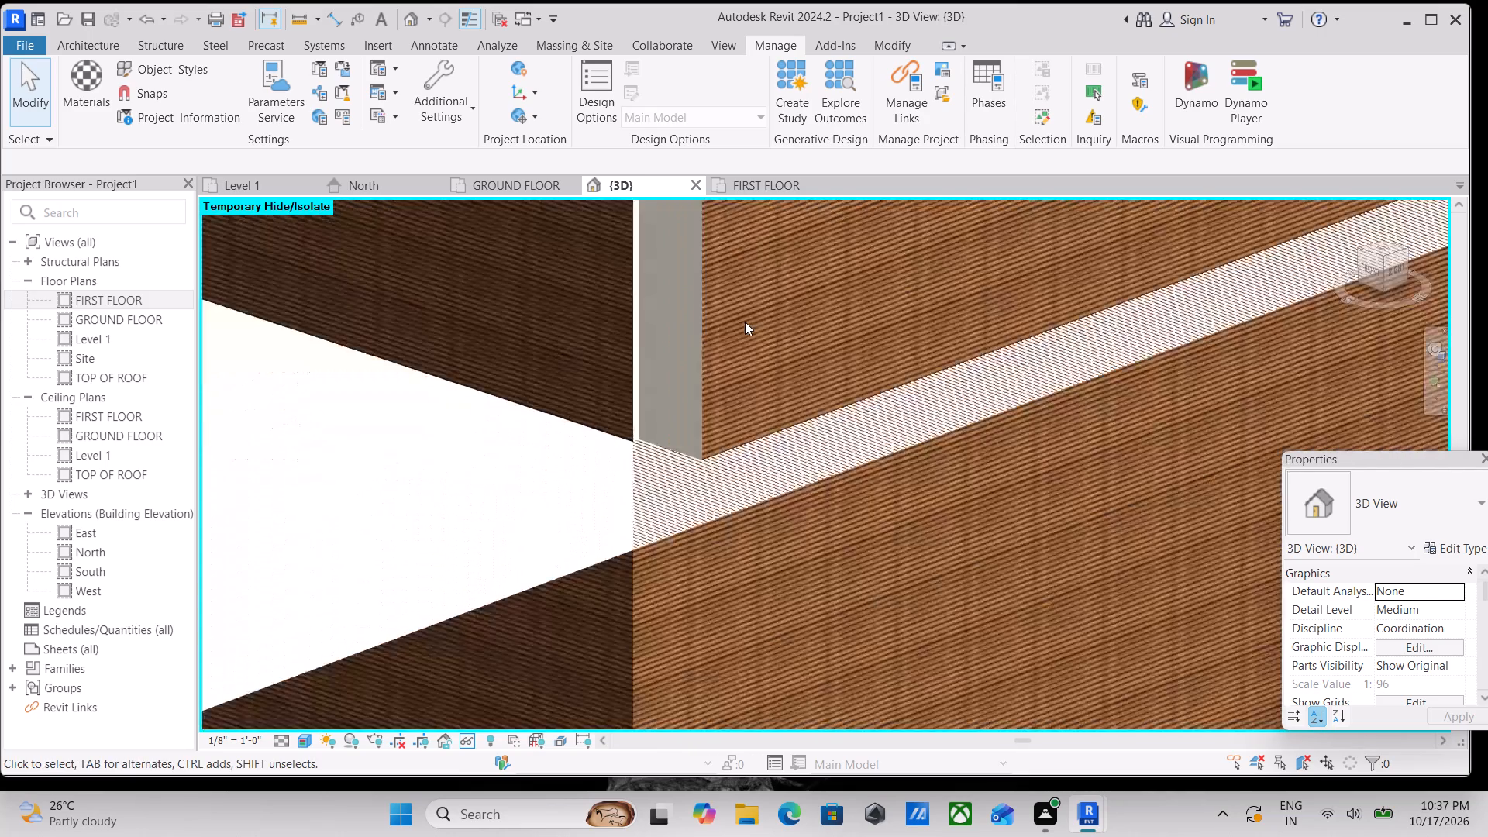
pyautogui.scroll(-10, 745, 322)
pyautogui.keyDown('shift'); pyautogui.moveTo(720, 339); pyautogui.dragTo(832, 409, button='middle'); pyautogui.keyUp('shift')
pyautogui.scroll(-10, 818, 406)
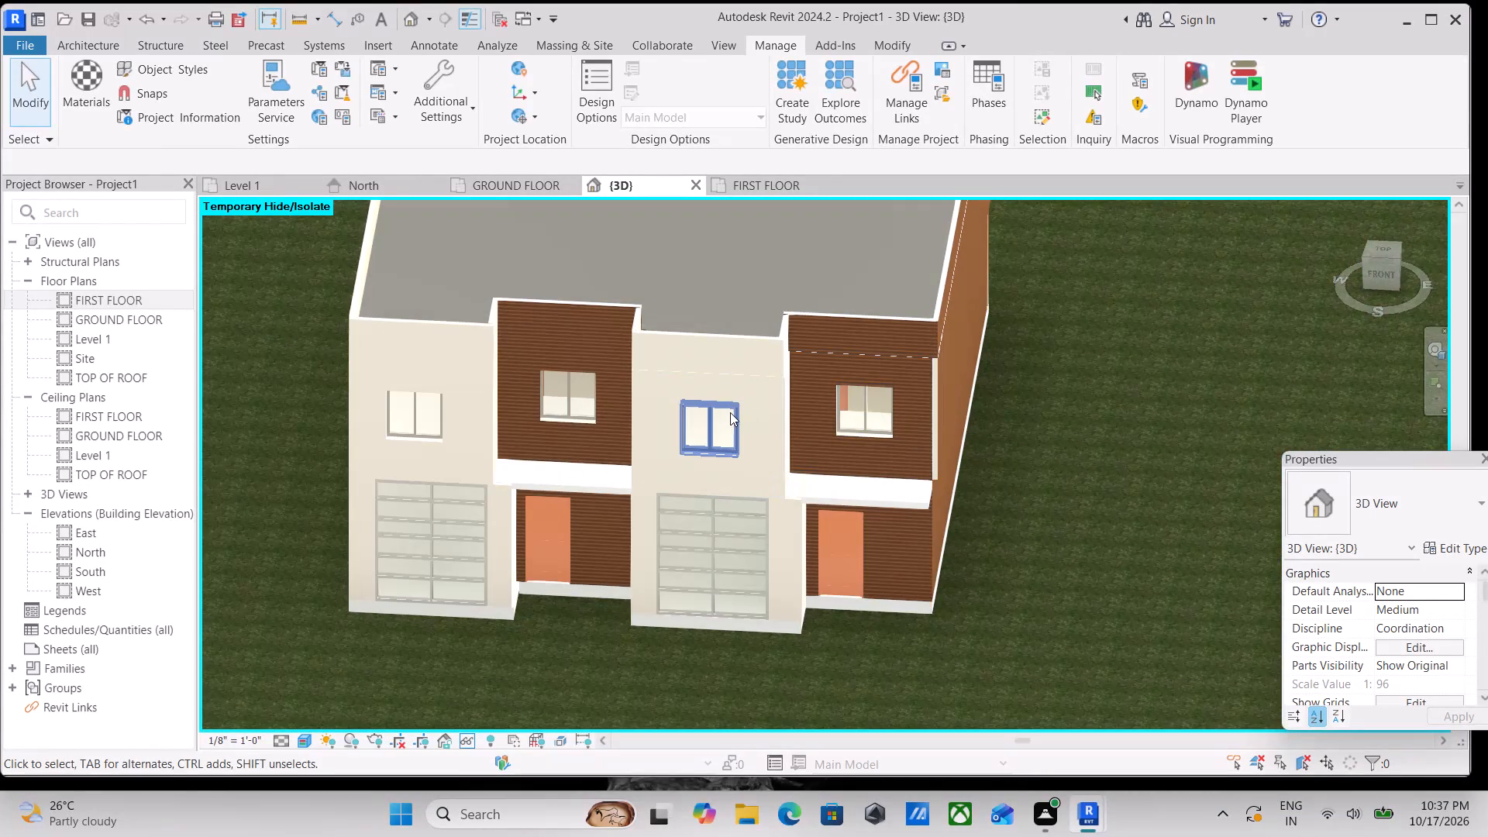
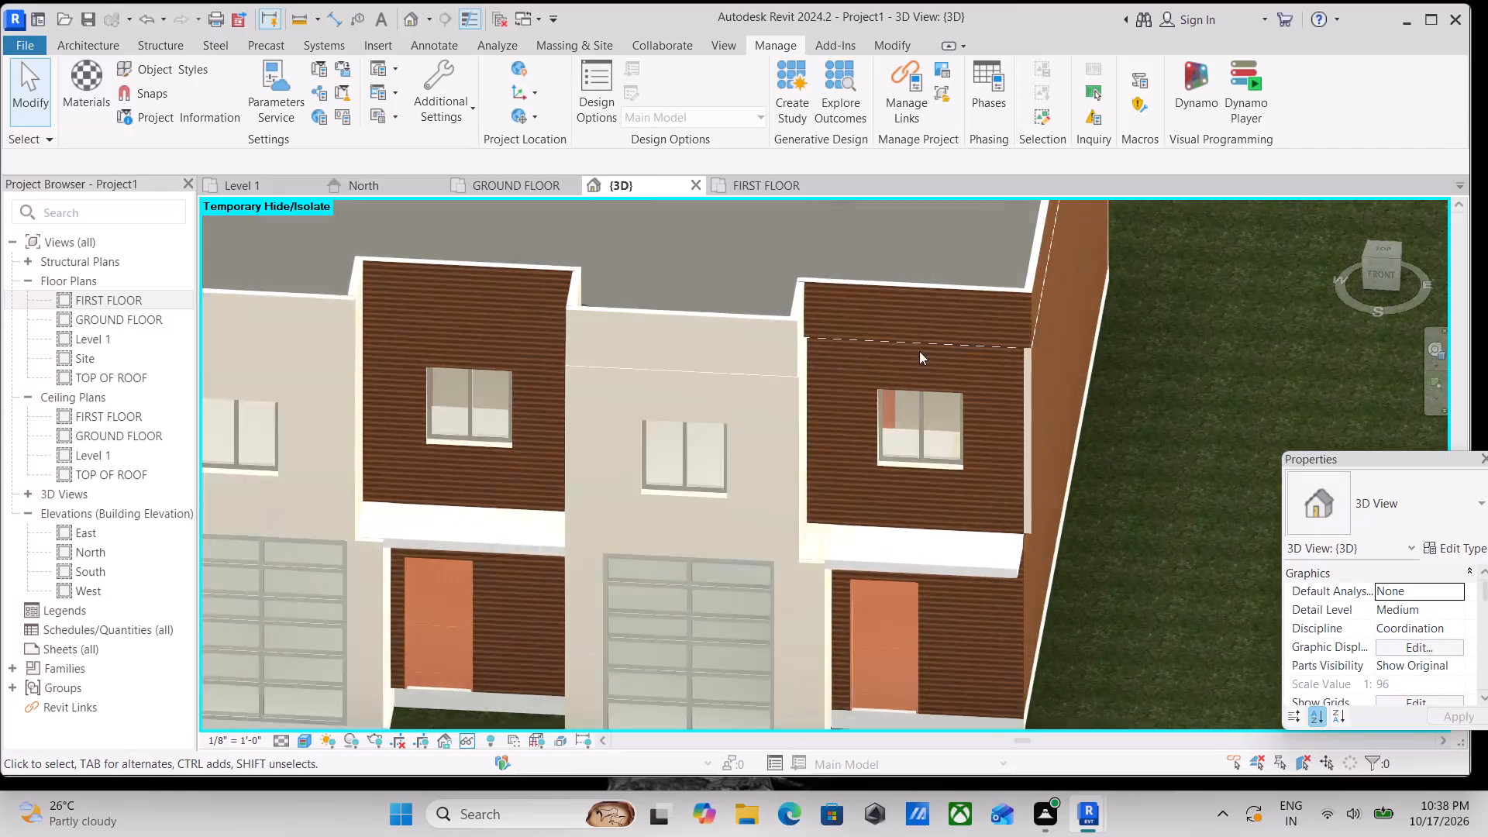
# Examine the ribbed cladding on the house's front and side walls, from overall views to close-ups of the upper floor.
pyautogui.scroll(3, 773, 381)
pyautogui.click(720, 410)
pyautogui.scroll(-3, 720, 410)
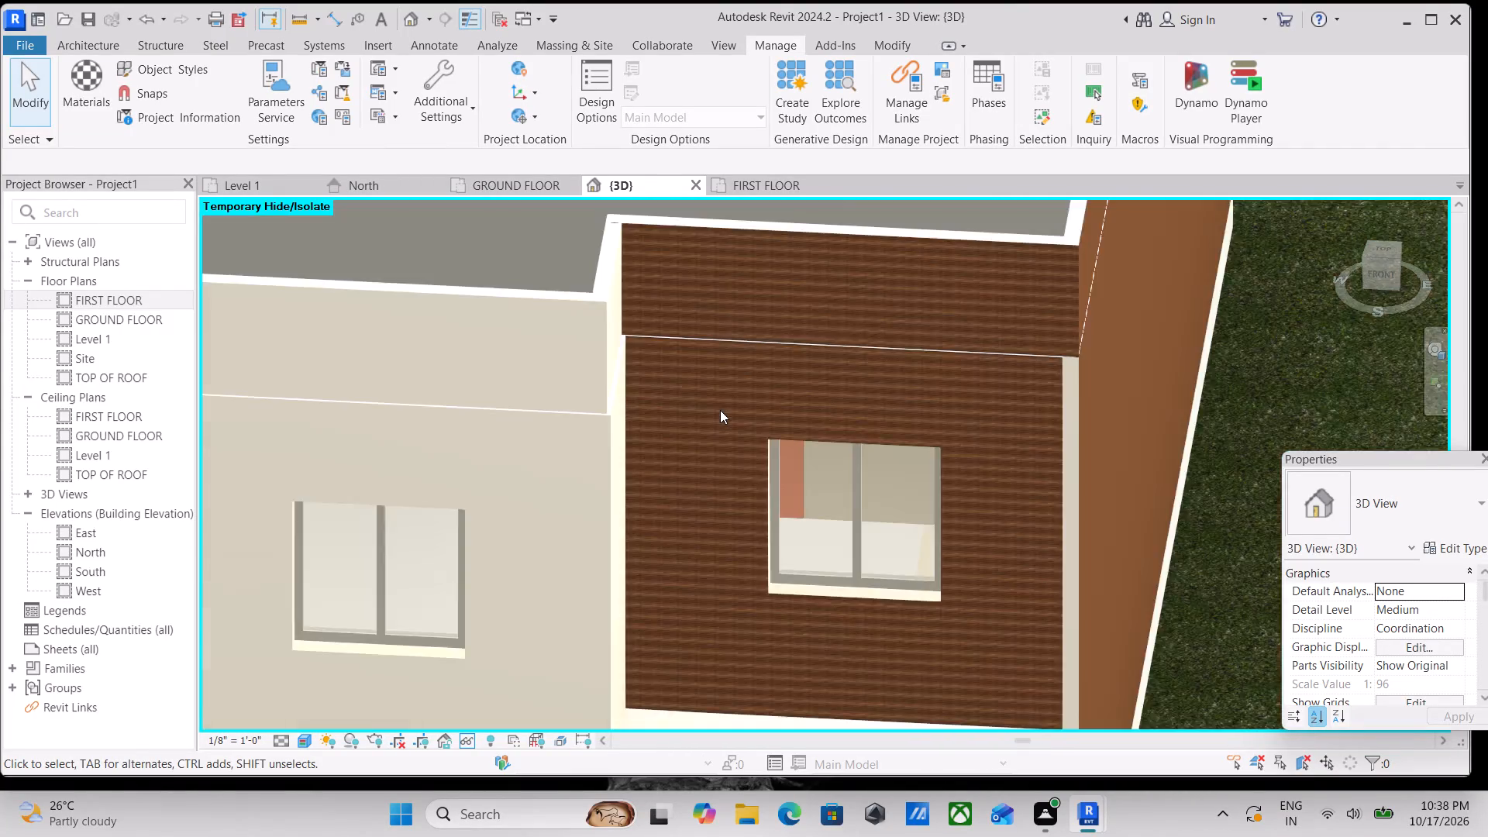
pyautogui.scroll(-15, 720, 410)
pyautogui.scroll(3, 631, 484)
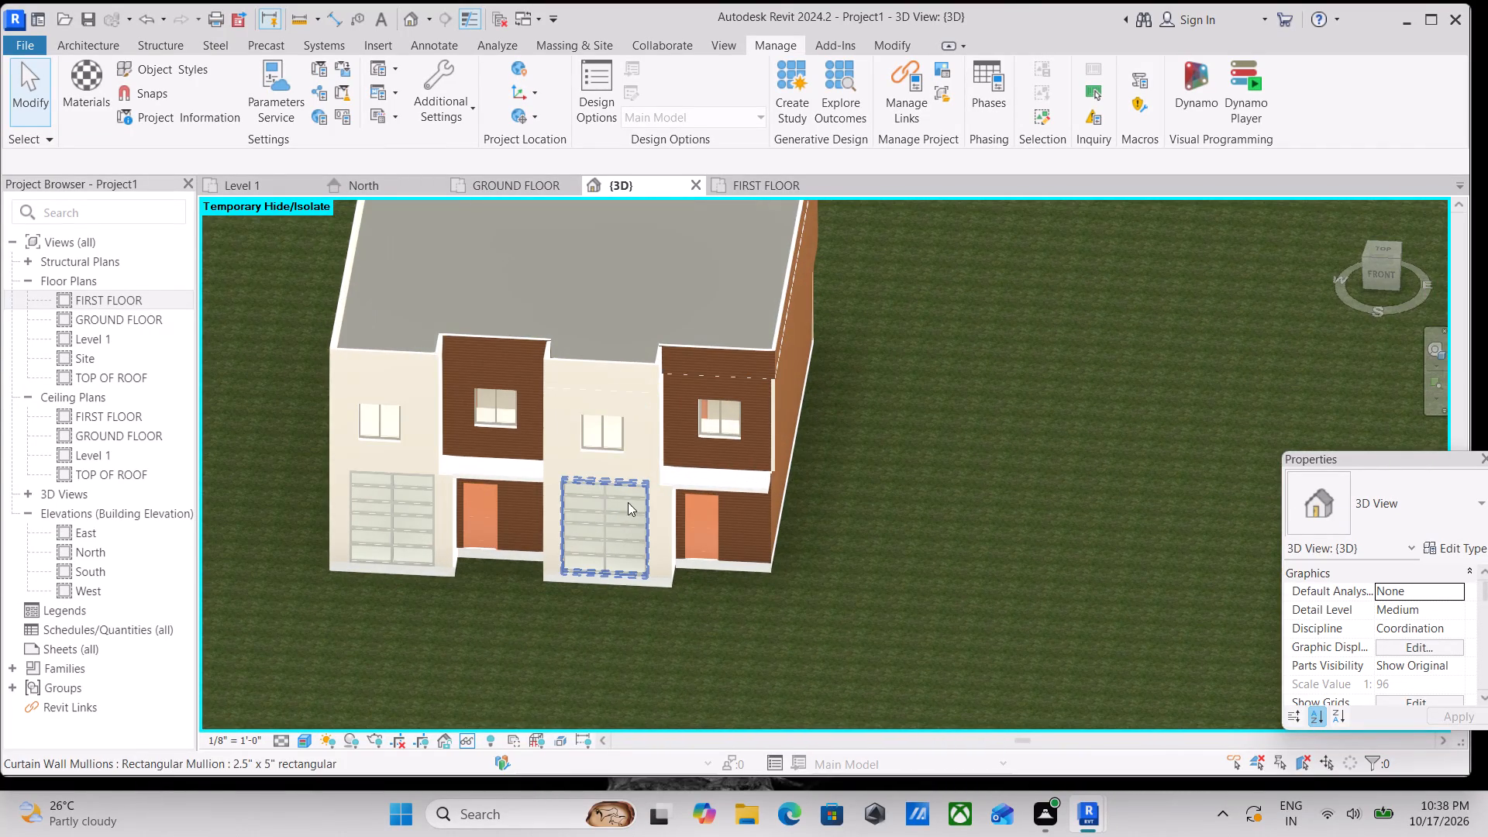
pyautogui.keyDown('shift'); pyautogui.moveTo(626, 498); pyautogui.dragTo(480, 401, button='middle'); pyautogui.keyUp('shift')
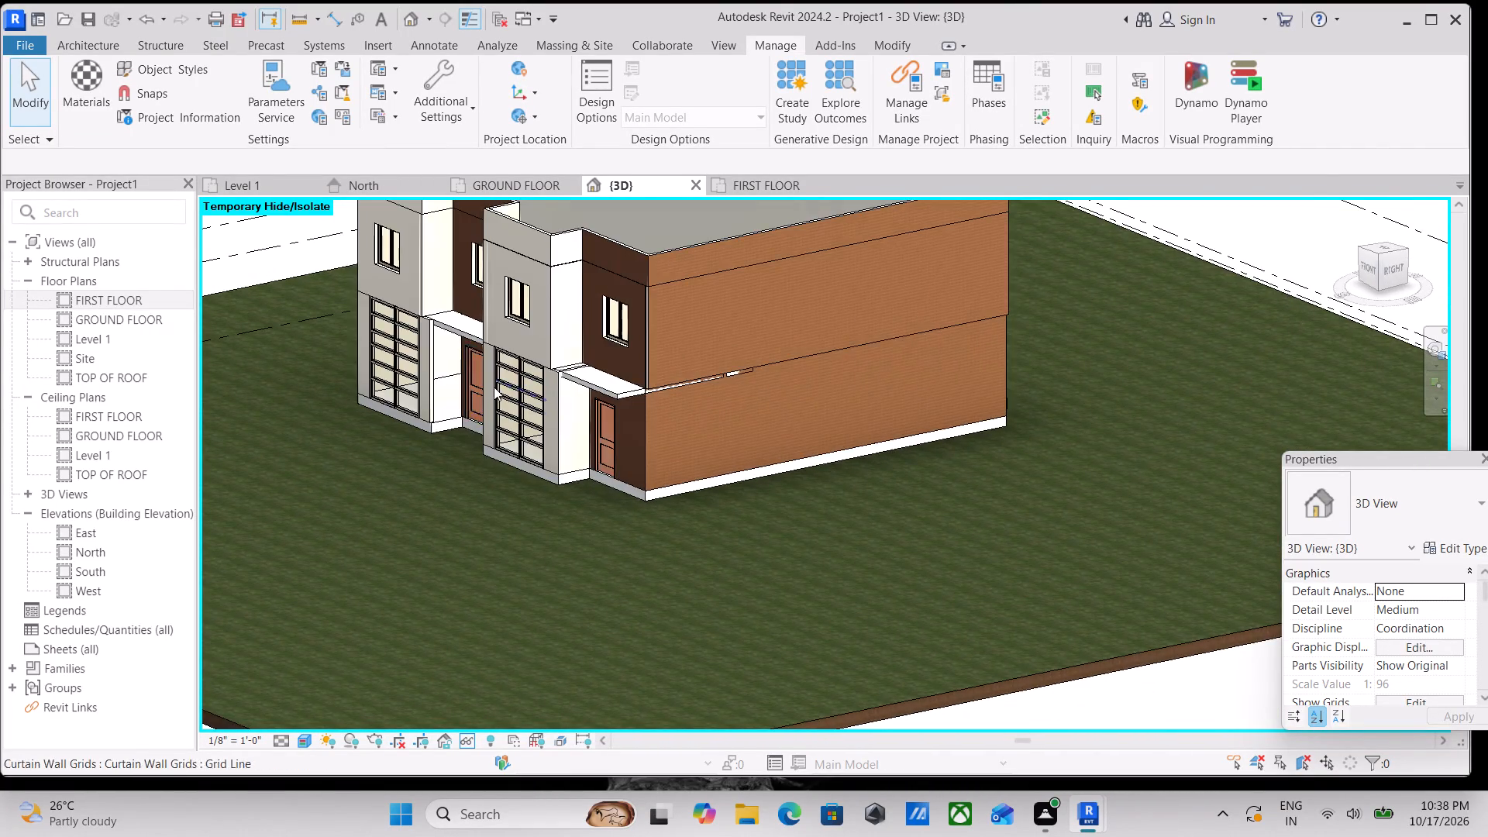
pyautogui.moveTo(495, 387); pyautogui.dragTo(767, 395, button='middle')
pyautogui.scroll(3, 671, 294)
pyautogui.moveTo(677, 298); pyautogui.dragTo(739, 358, button='middle')
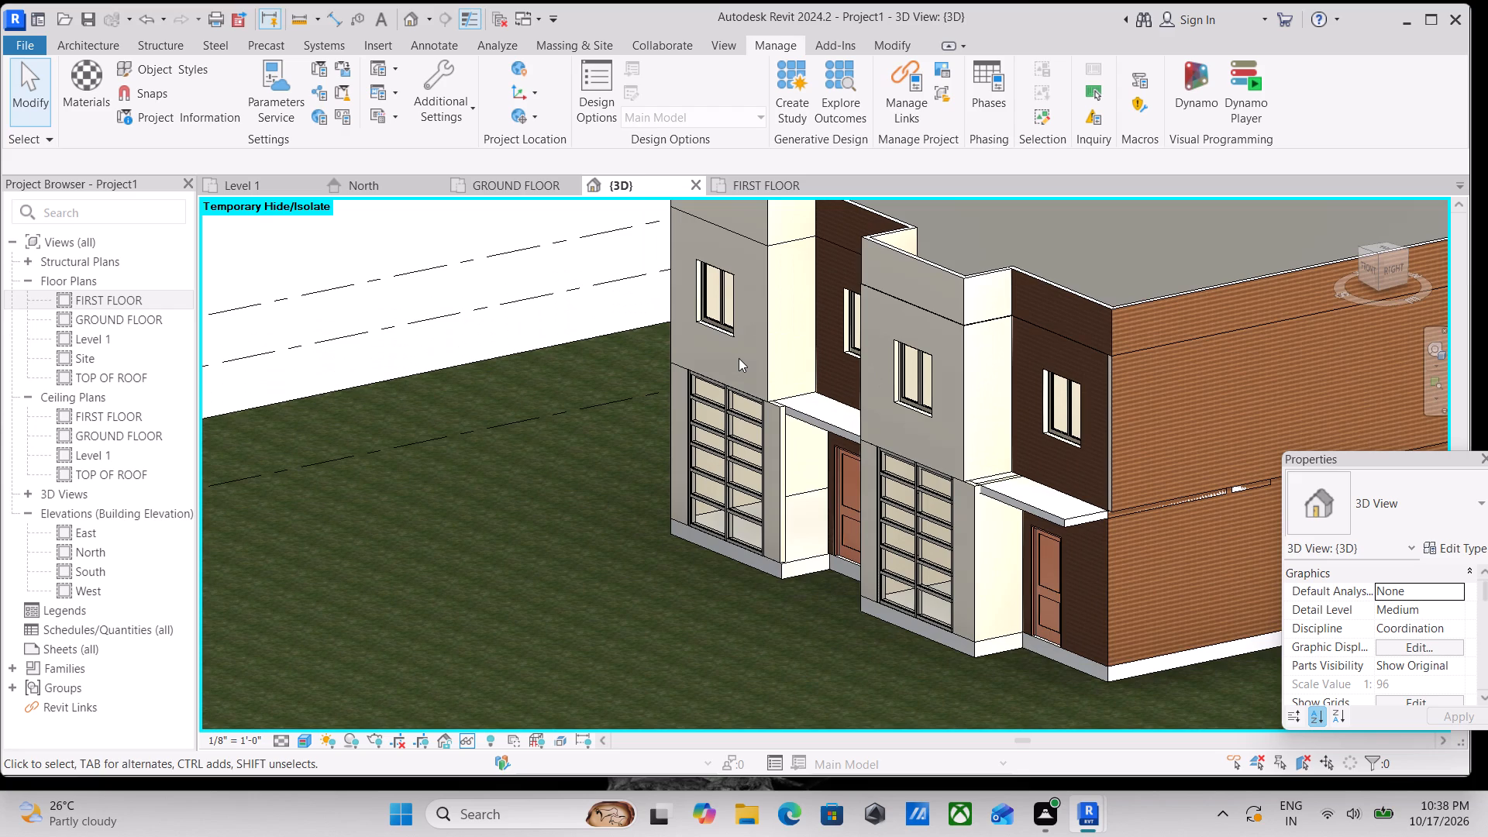
pyautogui.scroll(5, 768, 298)
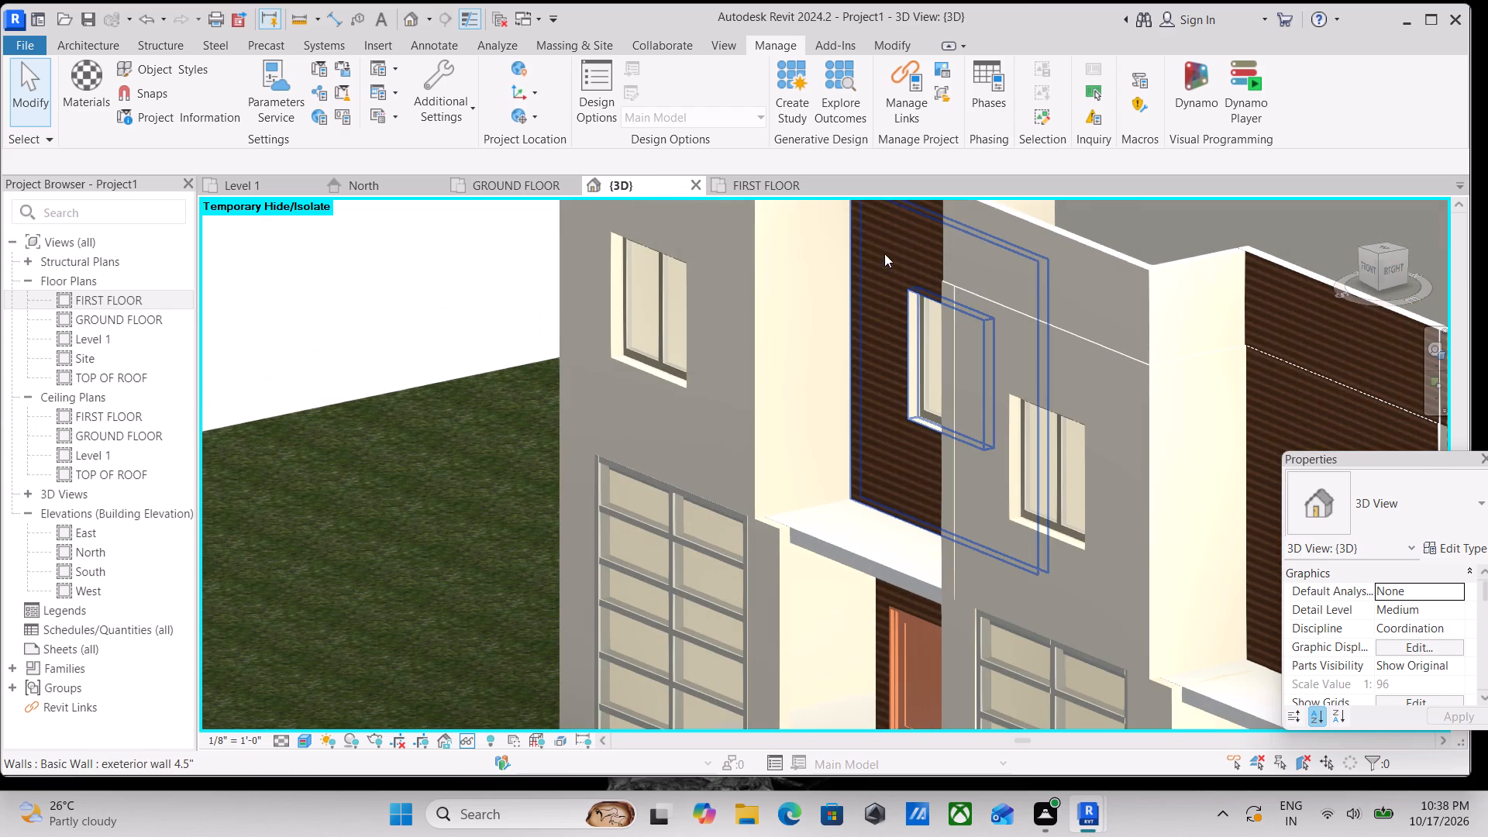
pyautogui.moveTo(880, 253); pyautogui.dragTo(868, 314, button='middle')
pyautogui.scroll(1, 868, 314)
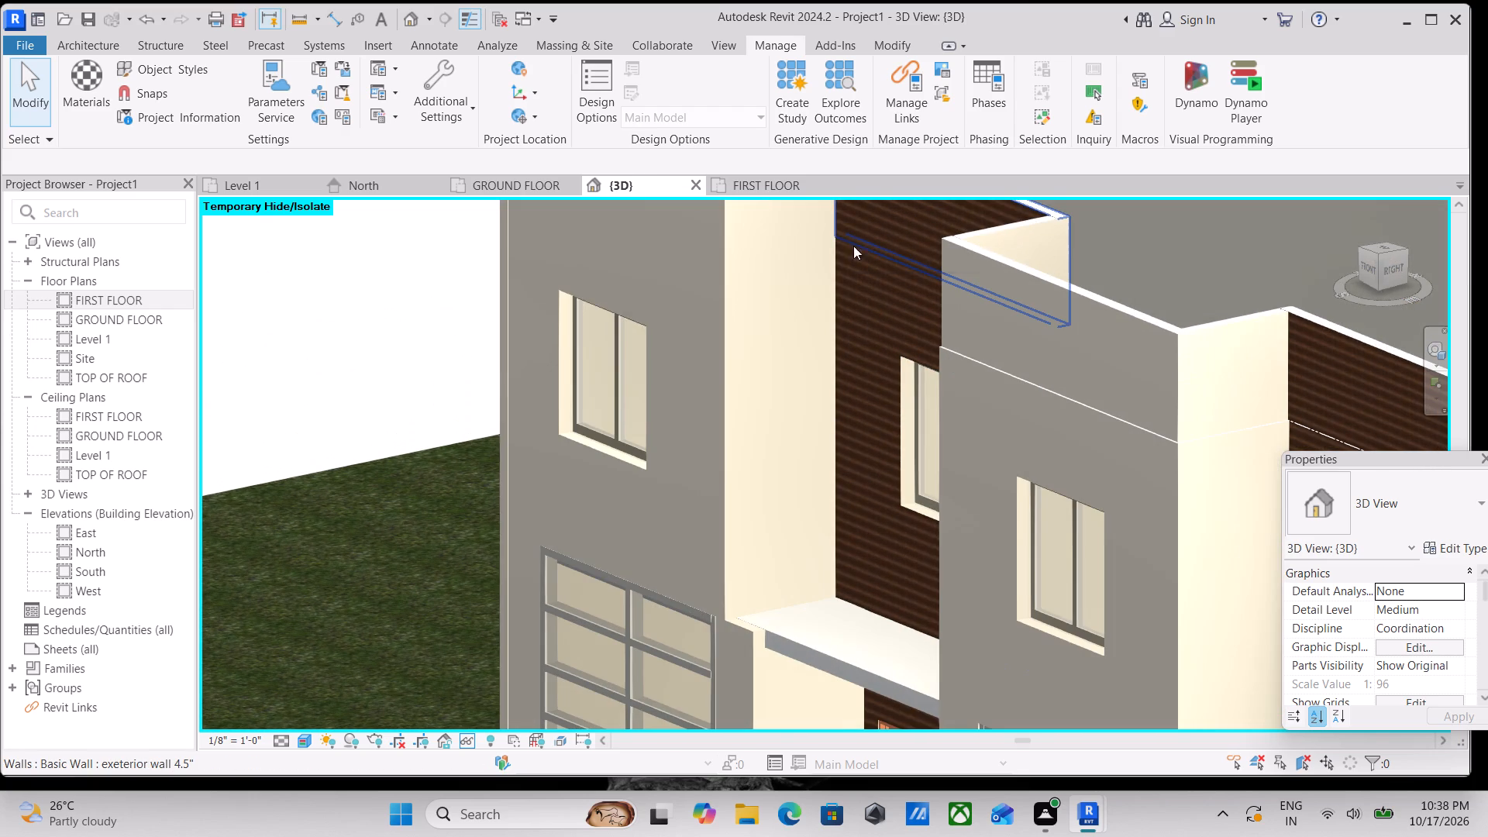
# Set the red brown cladding's generic appearance color to RGB 79, 43, 38 and apply the material changes.
pyautogui.click(91, 84)
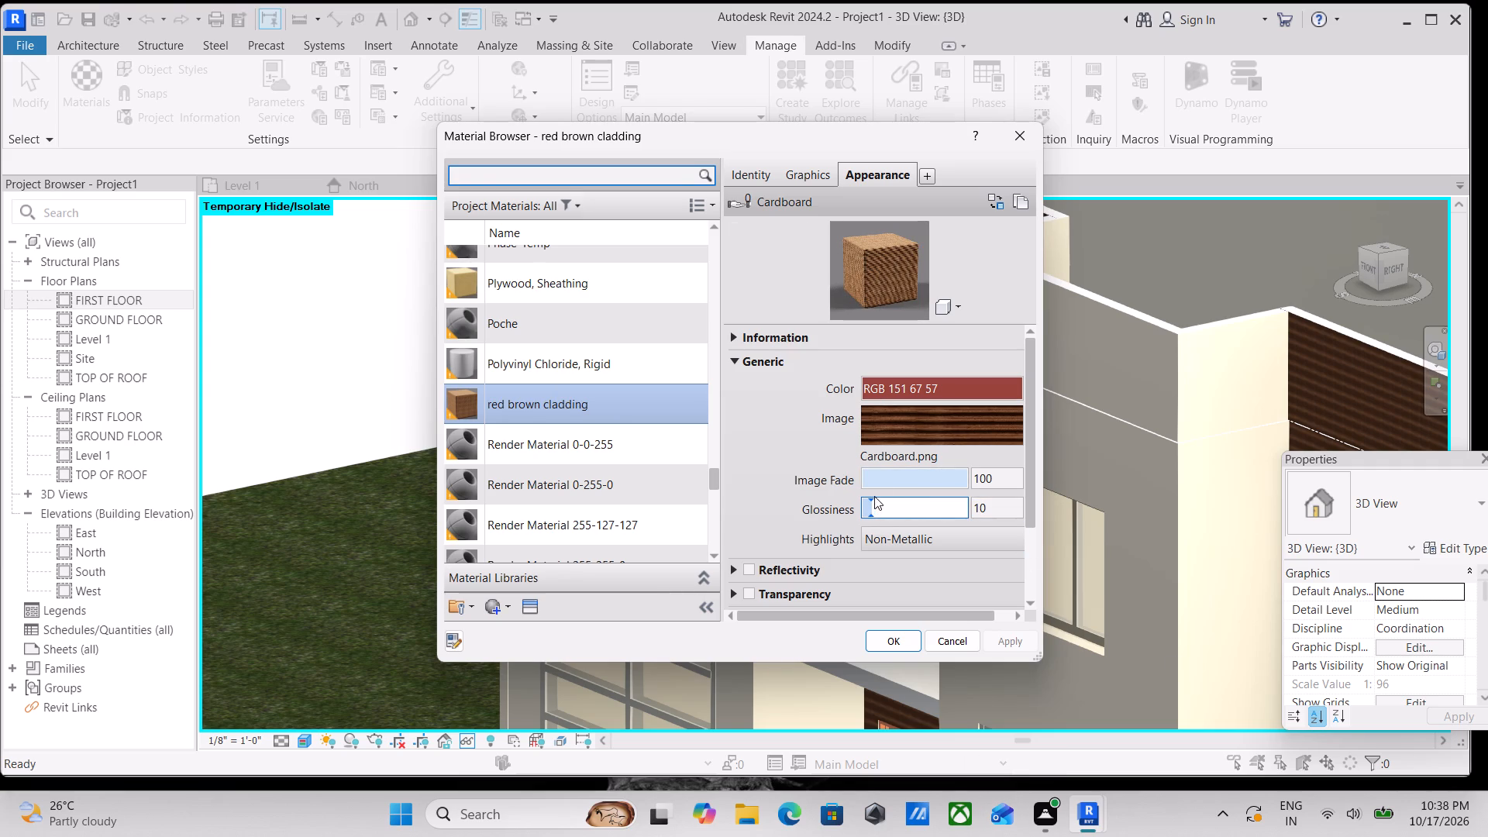
pyautogui.click(894, 388)
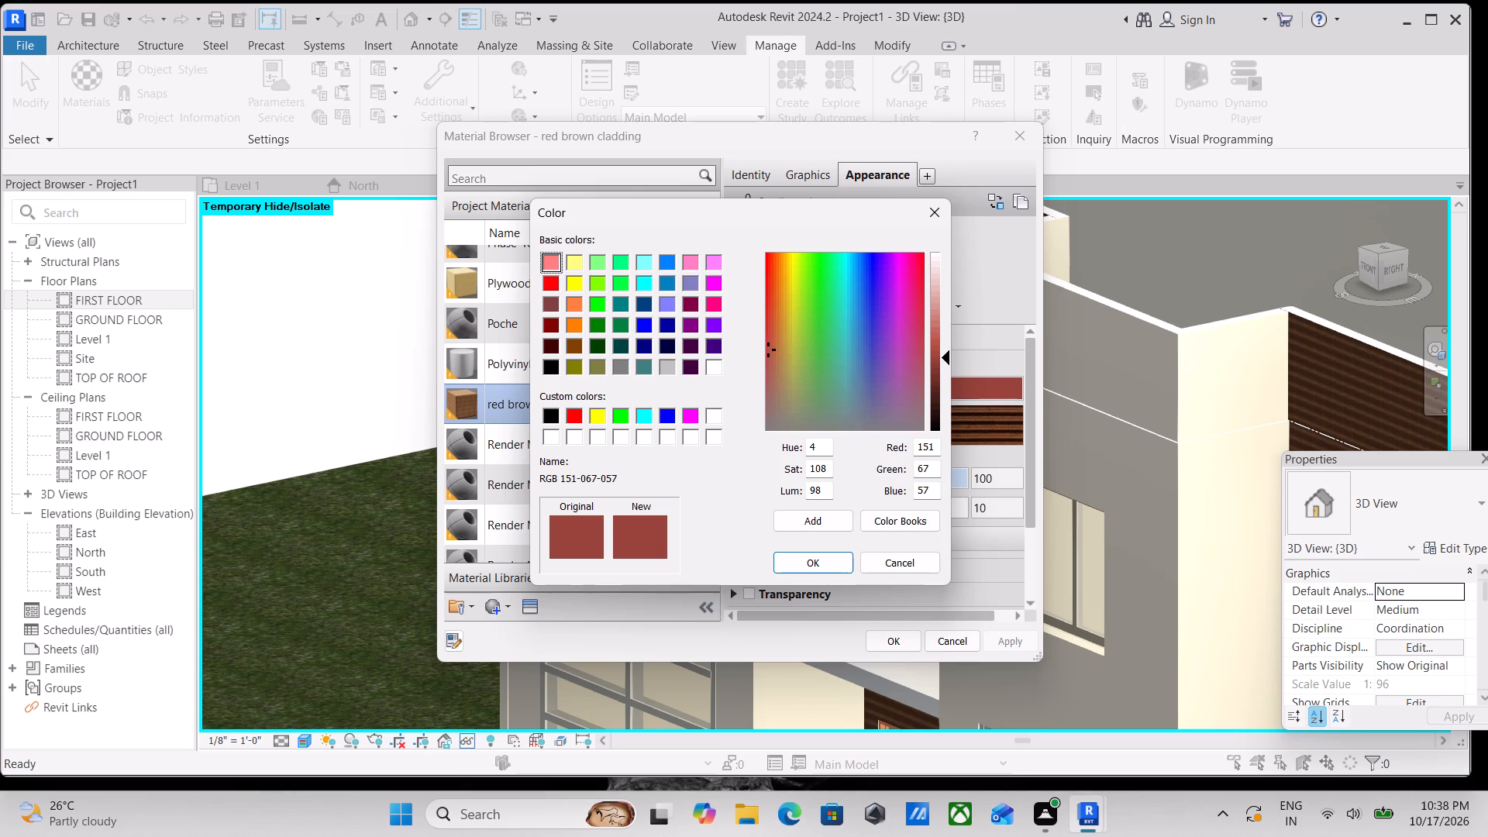
pyautogui.moveTo(936, 447); pyautogui.dragTo(914, 447)
pyautogui.write('79')
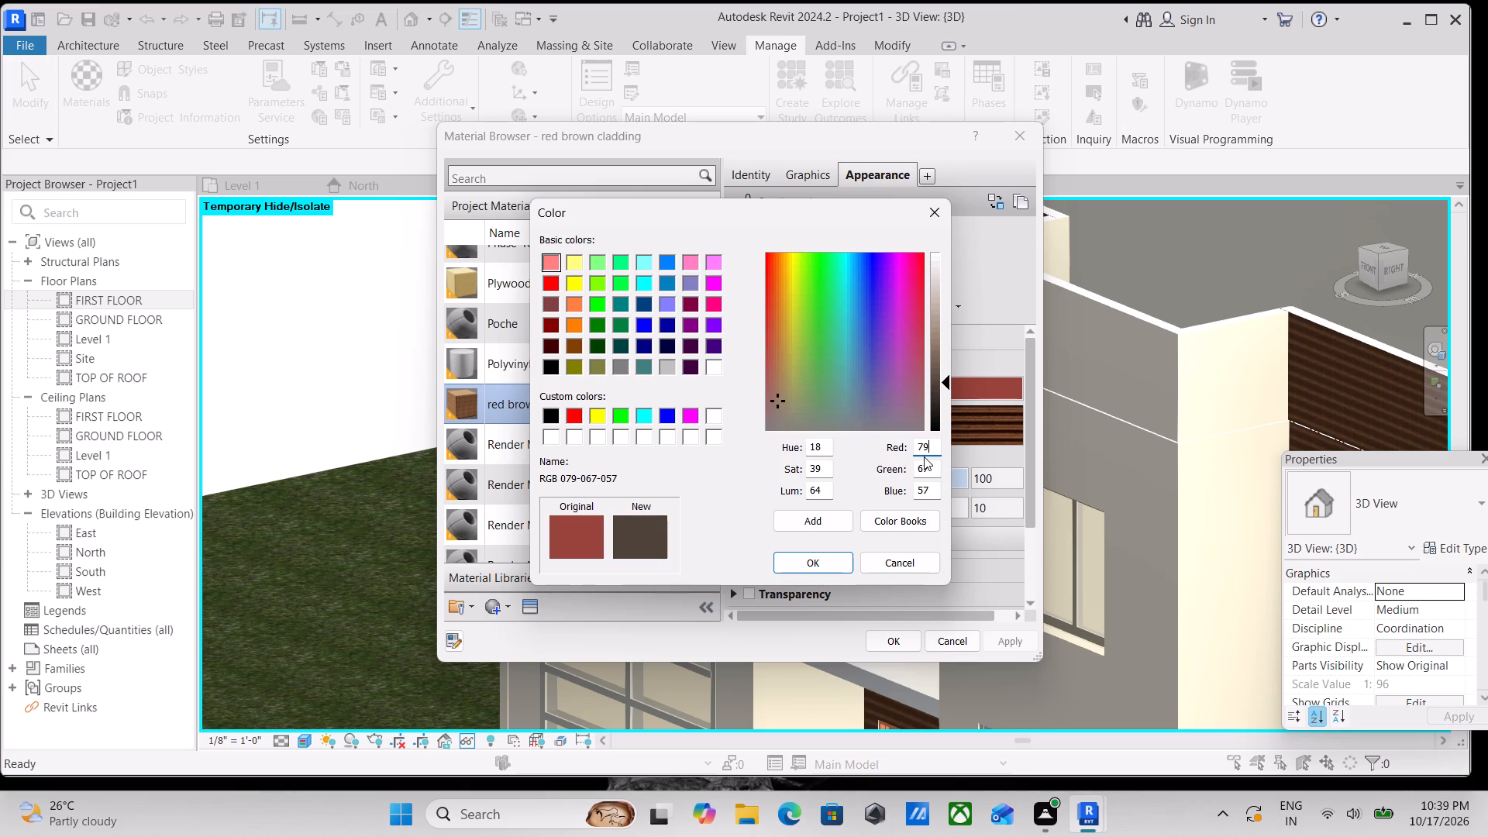
pyautogui.moveTo(935, 472); pyautogui.dragTo(894, 472)
pyautogui.write('43')
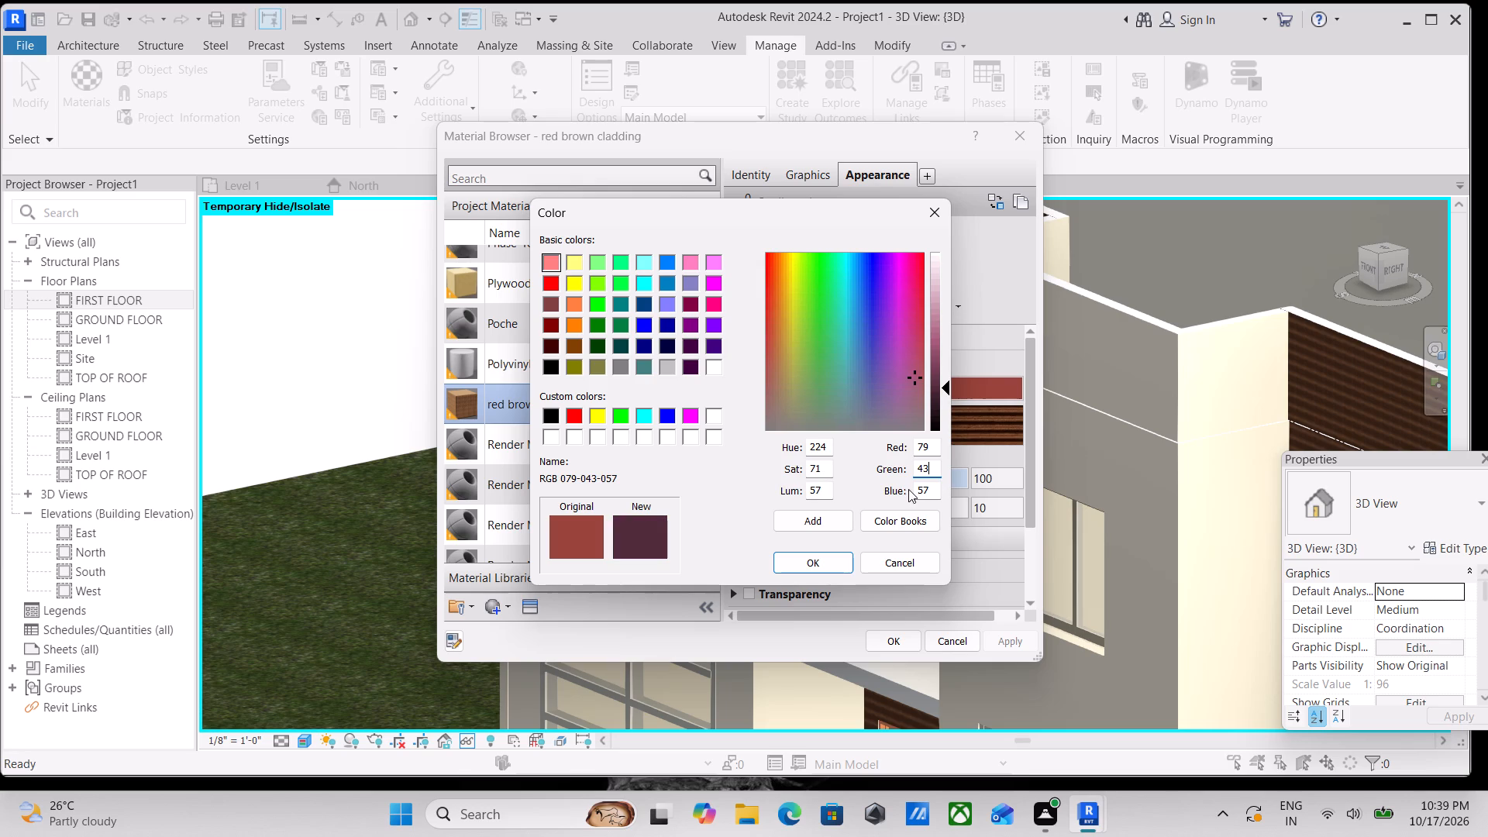
pyautogui.moveTo(929, 491); pyautogui.dragTo(905, 491)
pyautogui.write('38')
pyautogui.click(819, 567)
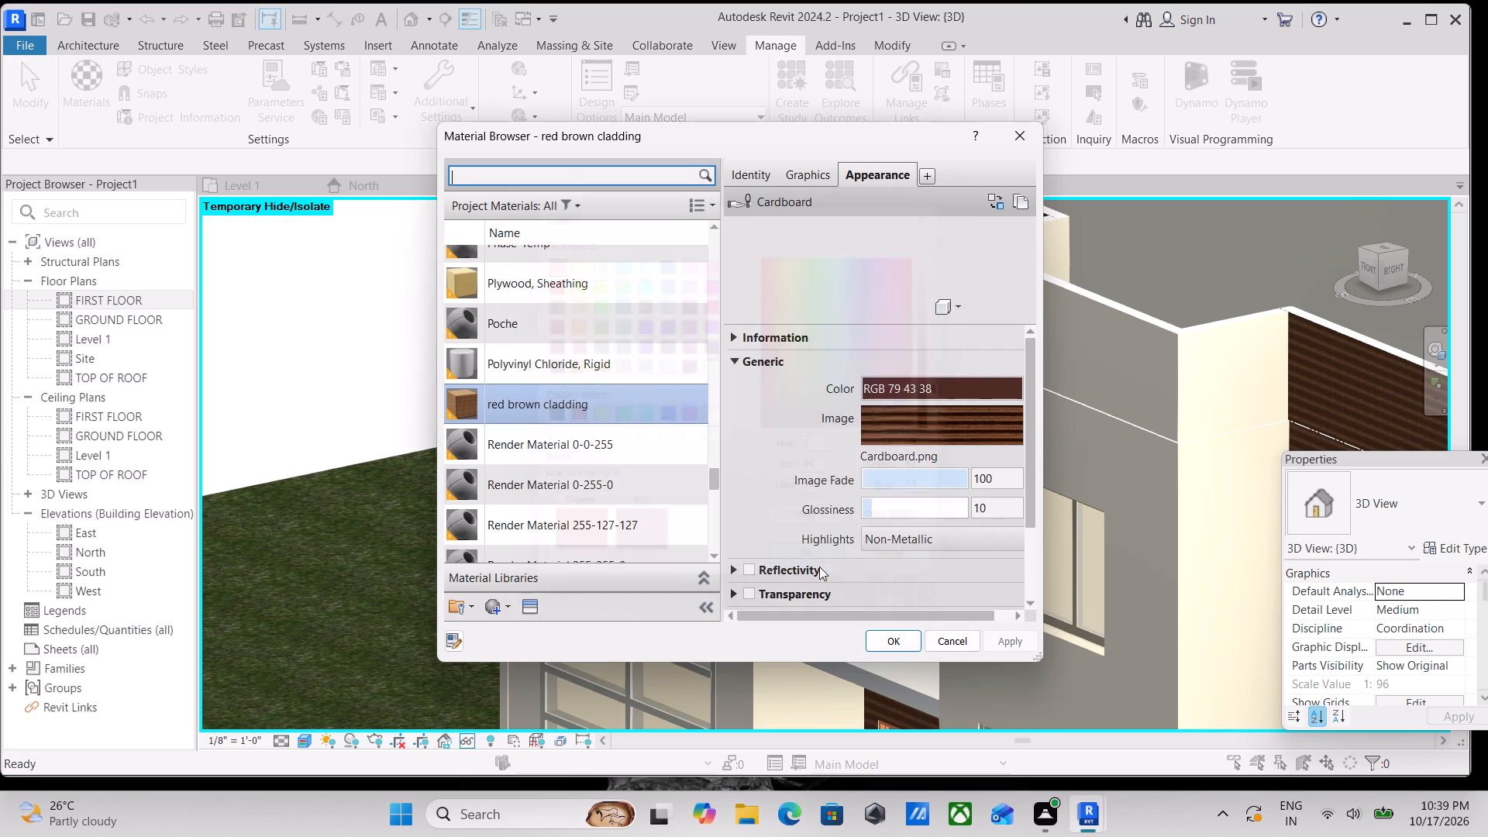
pyautogui.click(1007, 639)
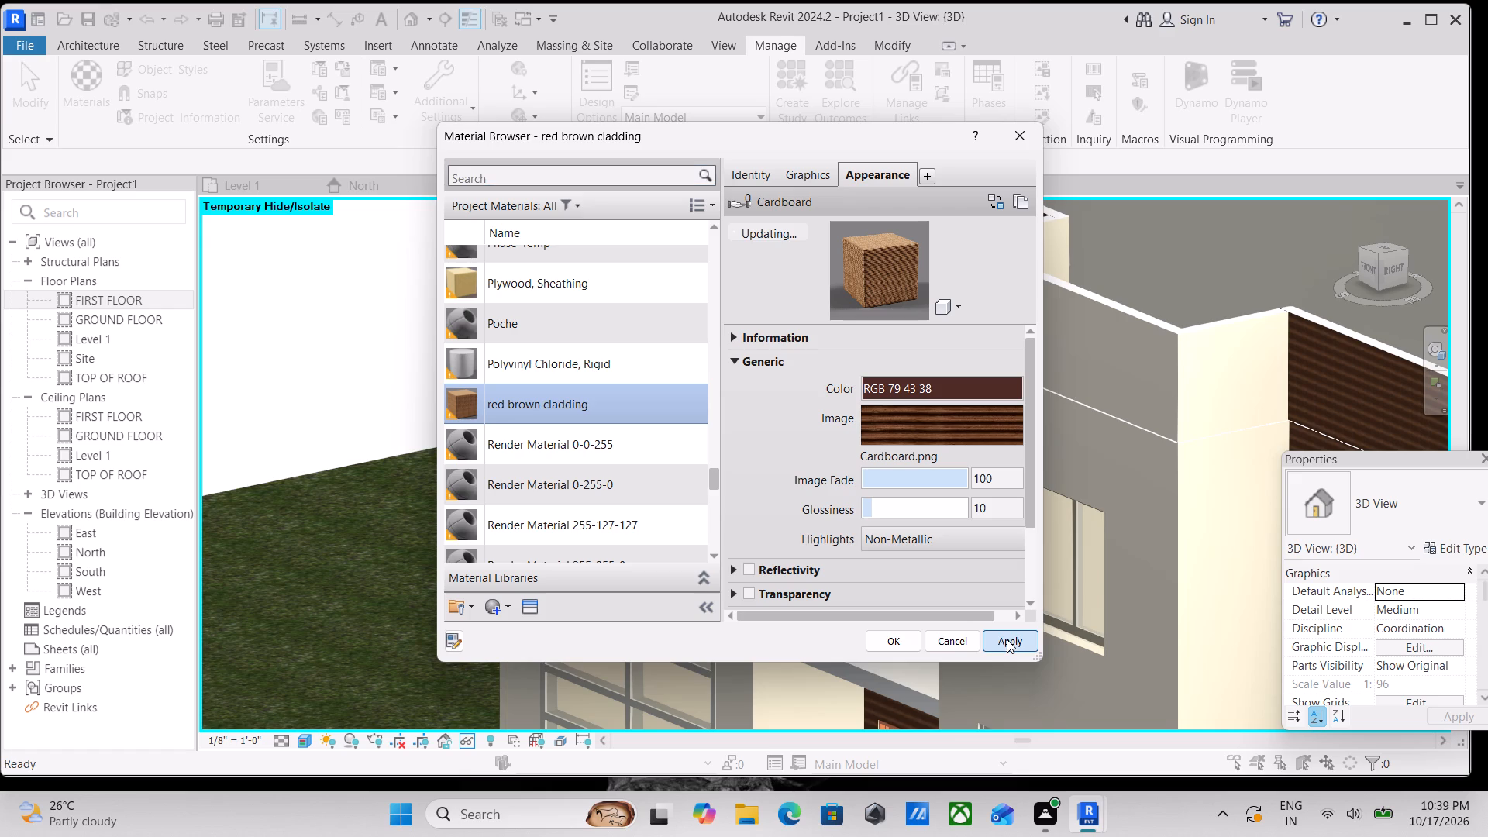
pyautogui.click(899, 638)
# Examine the recolored cladding on the front and side walls, up close and across the whole facade.
pyautogui.scroll(3, 956, 556)
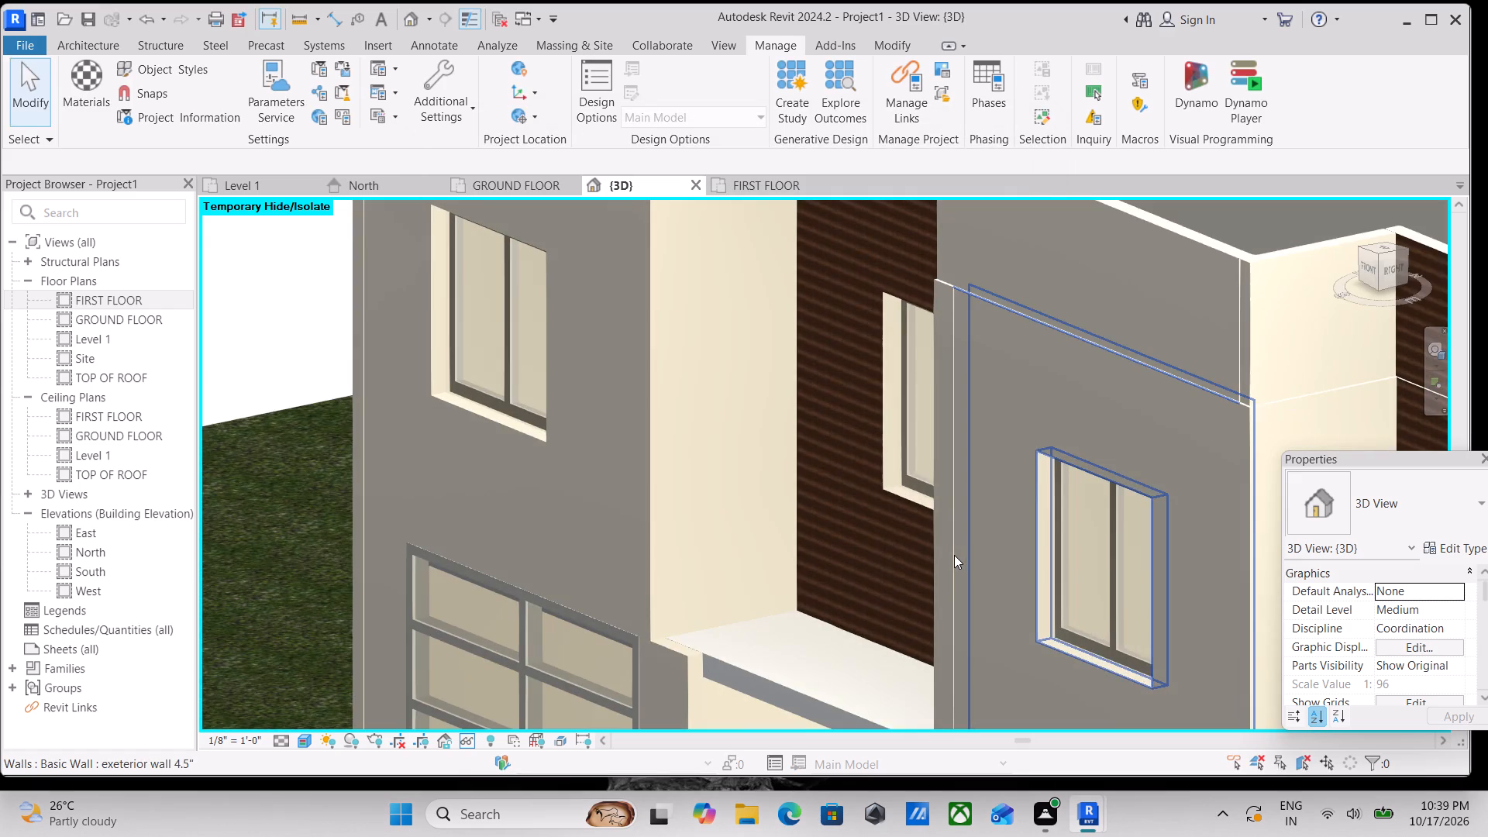
pyautogui.scroll(-1, 953, 555)
pyautogui.moveTo(953, 555); pyautogui.dragTo(998, 478, button='middle')
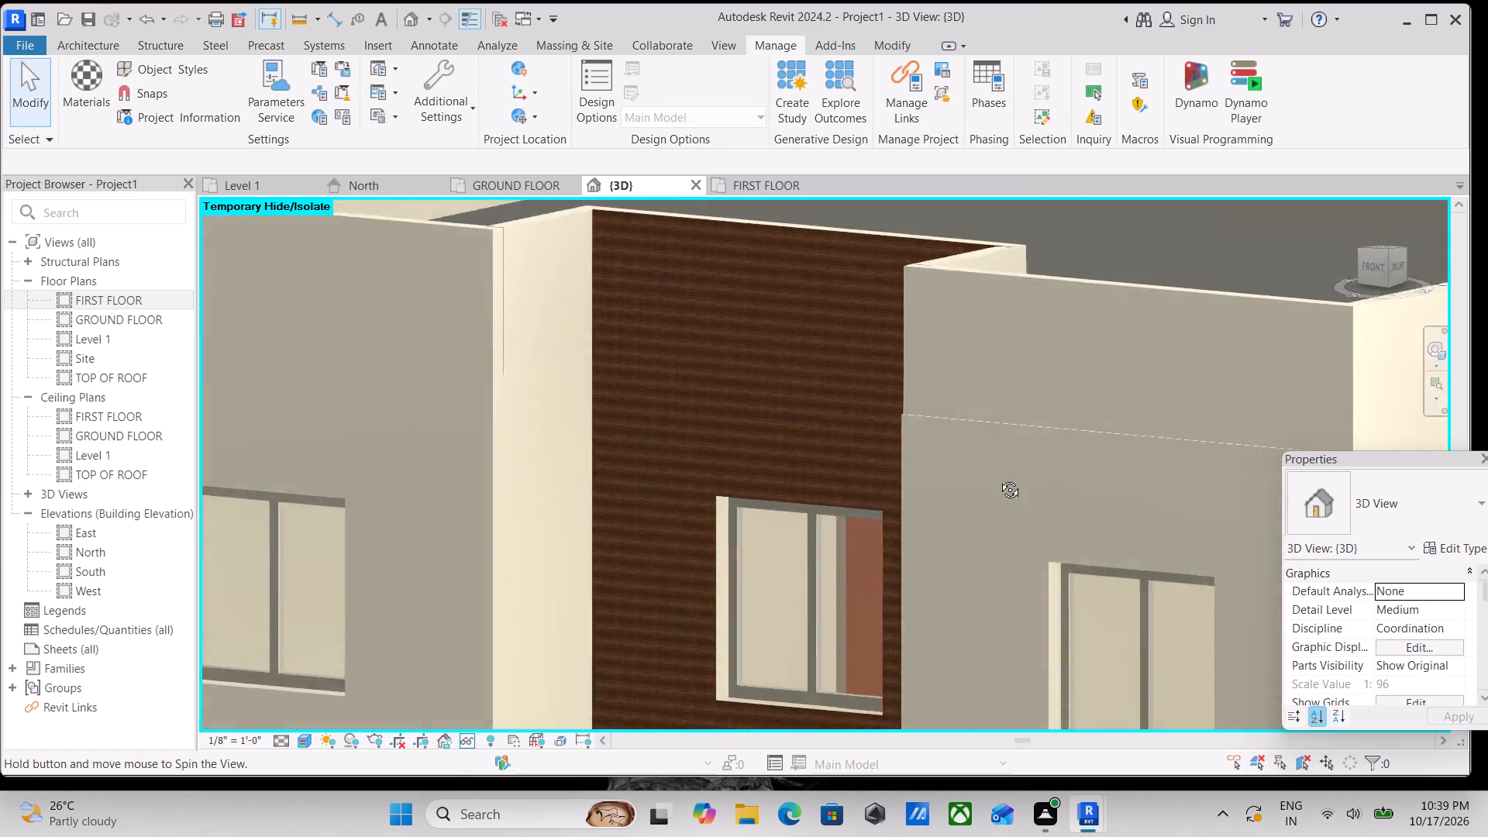
pyautogui.moveTo(998, 478); pyautogui.dragTo(980, 463, button='middle')
pyautogui.scroll(-6, 973, 461)
pyautogui.scroll(-2, 1045, 463)
pyautogui.moveTo(1045, 463); pyautogui.dragTo(759, 450, button='middle')
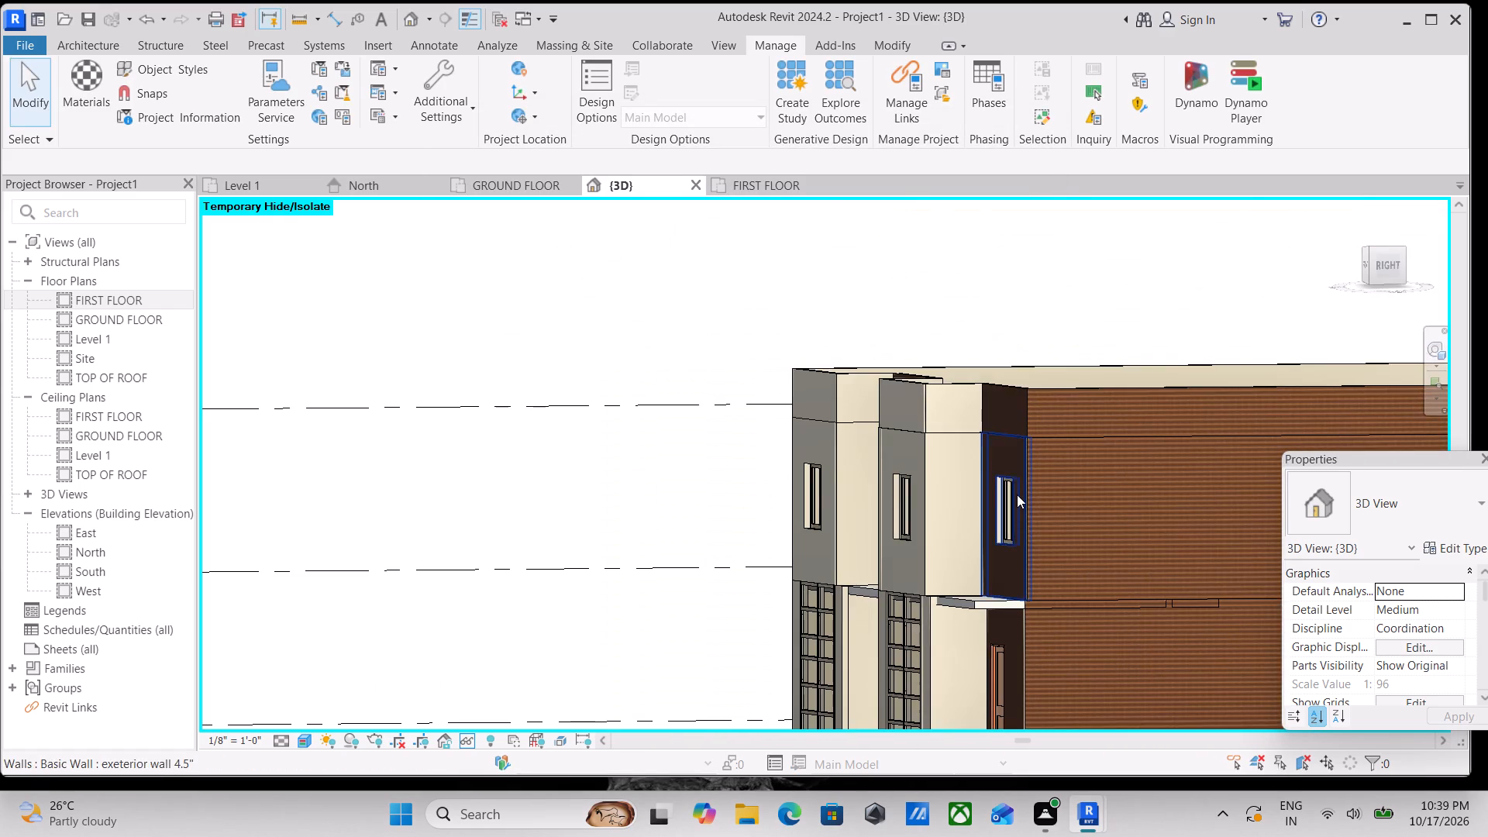
pyautogui.keyDown('shift'); pyautogui.moveTo(1016, 494); pyautogui.dragTo(1111, 622, button='middle'); pyautogui.keyUp('shift')
pyautogui.moveTo(1049, 551); pyautogui.dragTo(1205, 420, button='middle')
pyautogui.keyDown('shift'); pyautogui.moveTo(1021, 445); pyautogui.dragTo(1081, 495, button='middle'); pyautogui.keyUp('shift')
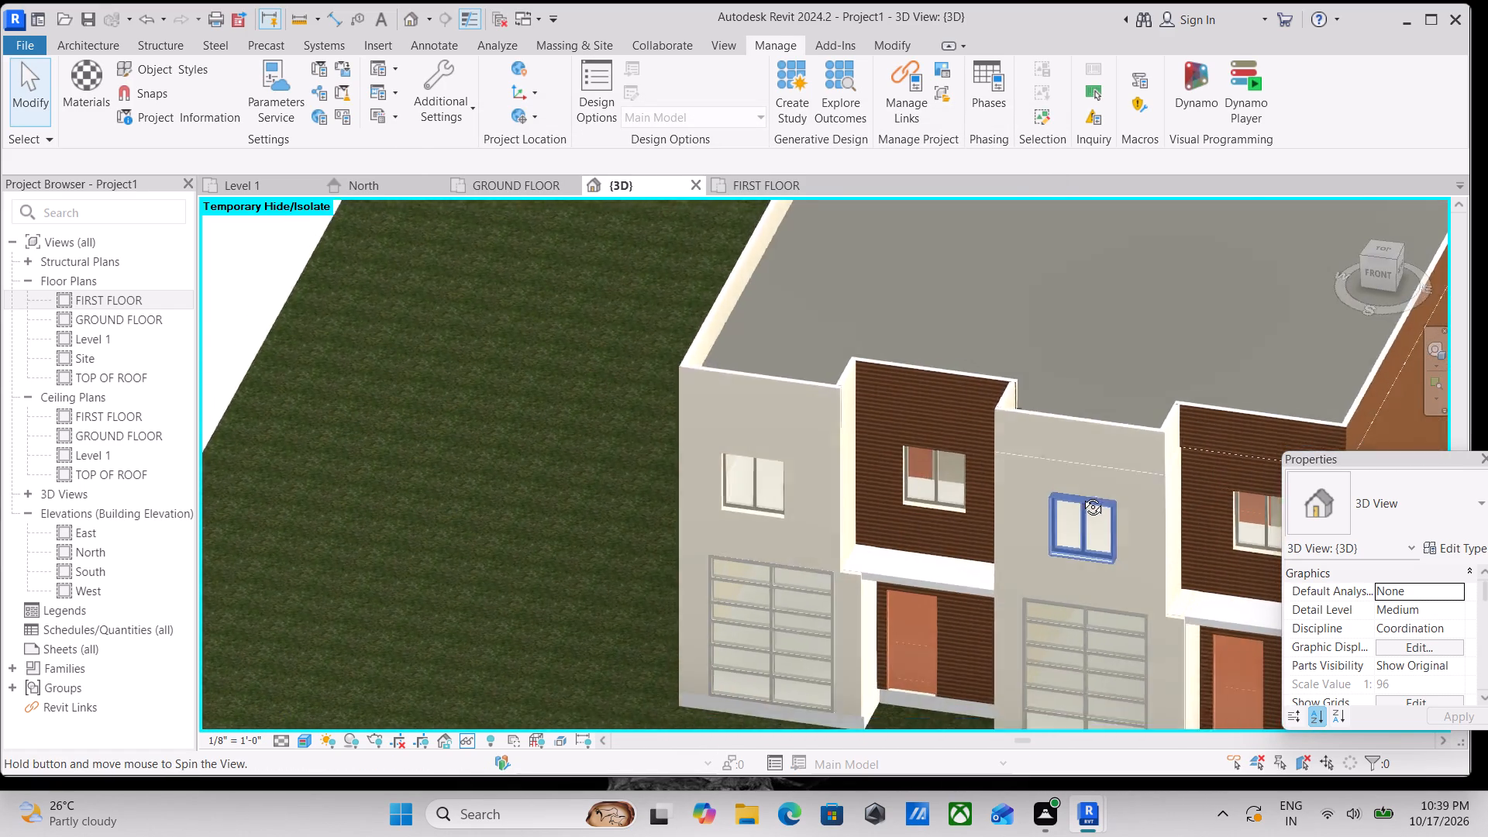
pyautogui.keyDown('shift'); pyautogui.moveTo(1081, 495); pyautogui.dragTo(1073, 489, button='middle'); pyautogui.keyUp('shift')
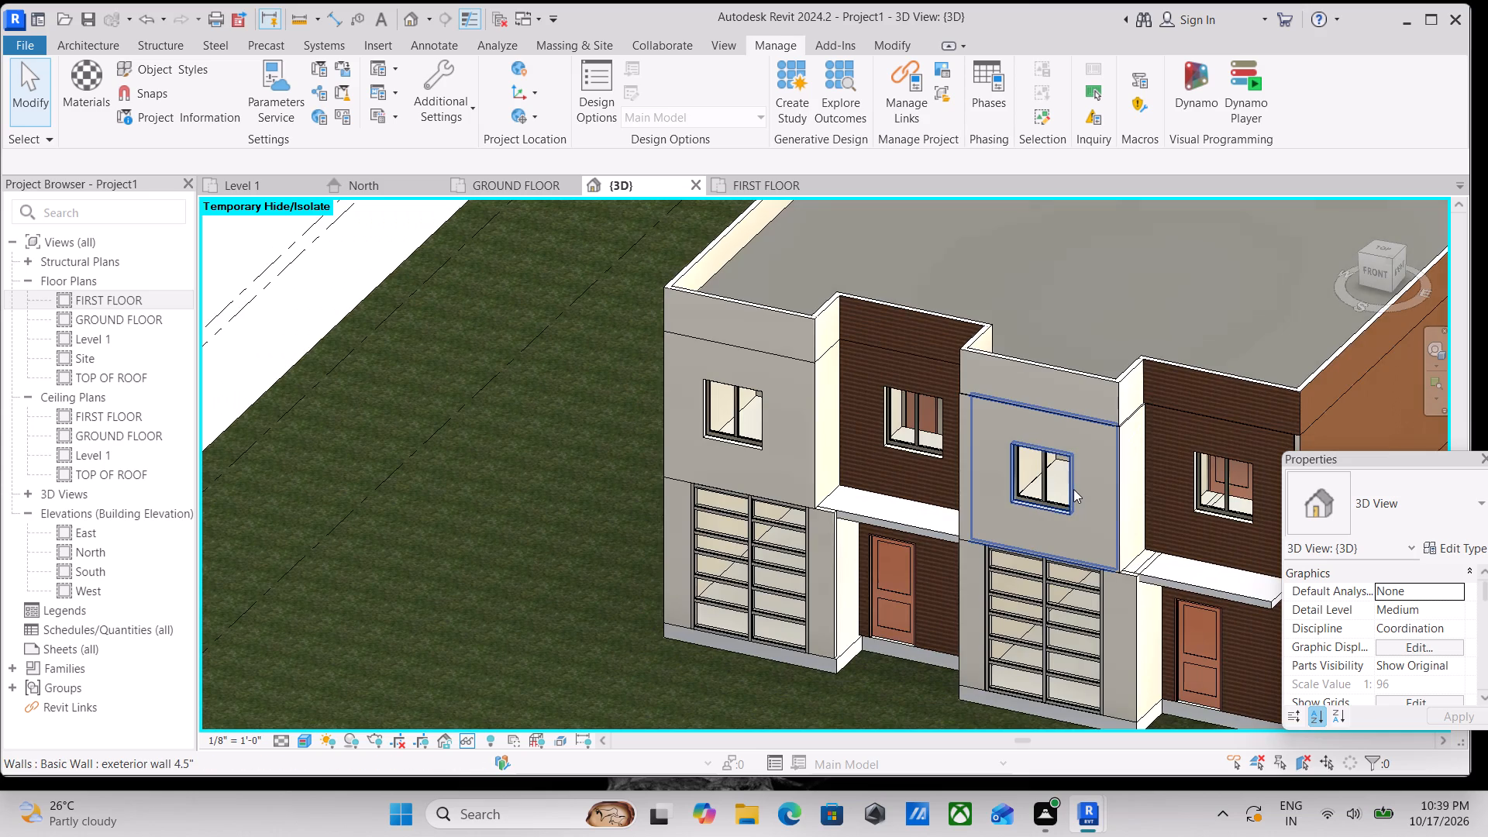
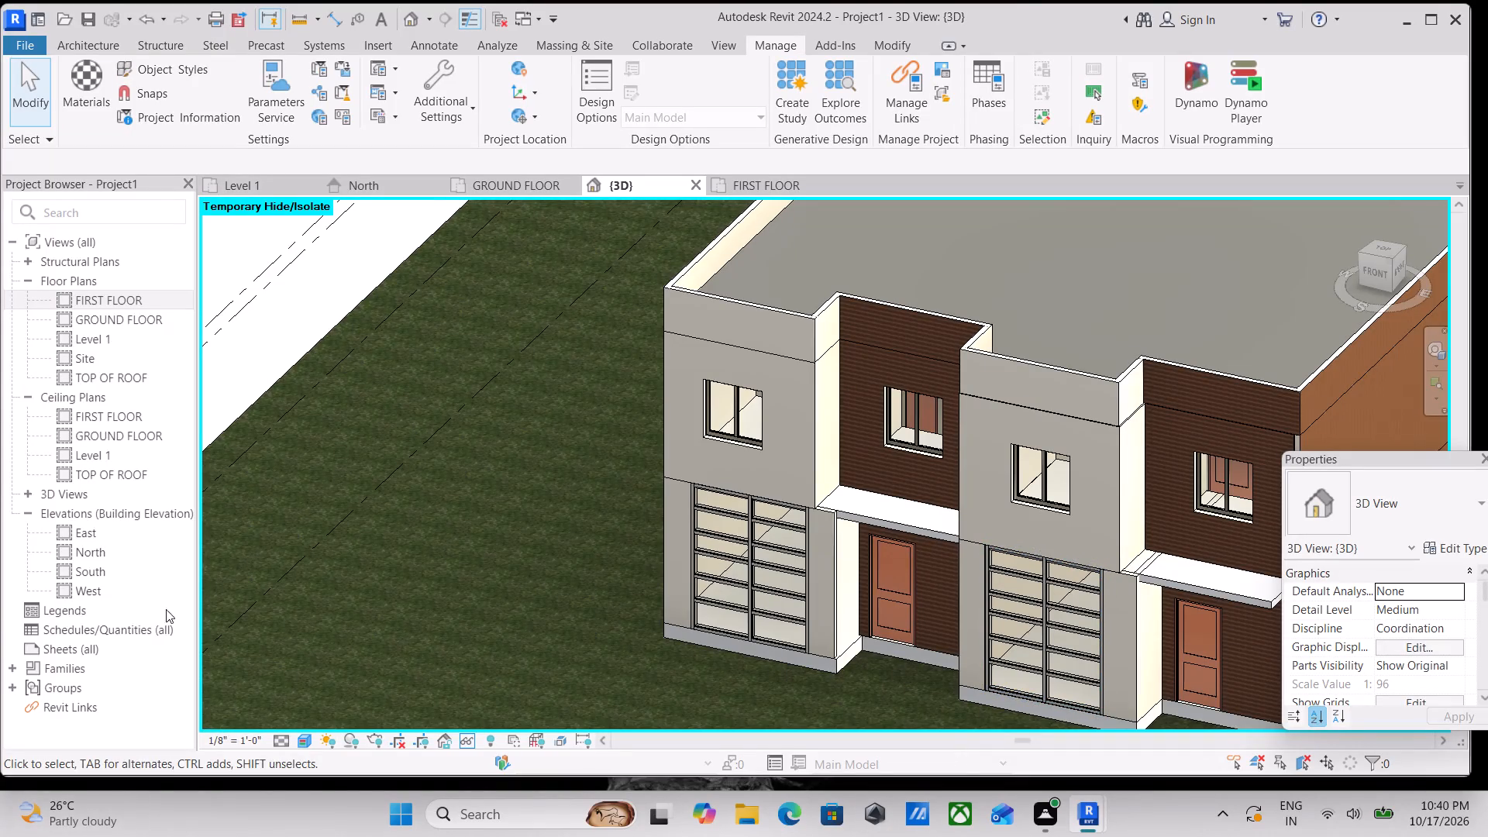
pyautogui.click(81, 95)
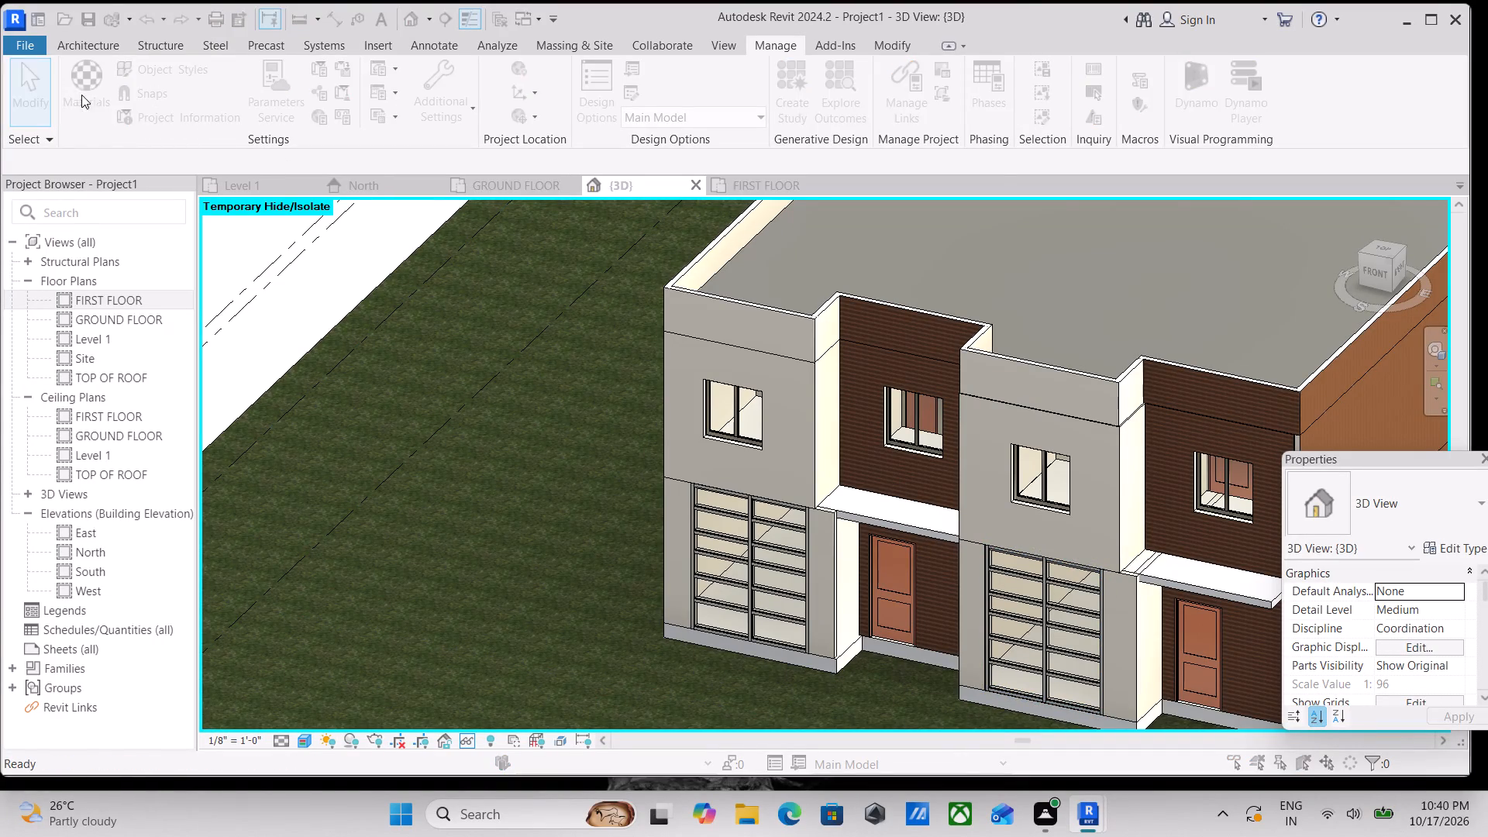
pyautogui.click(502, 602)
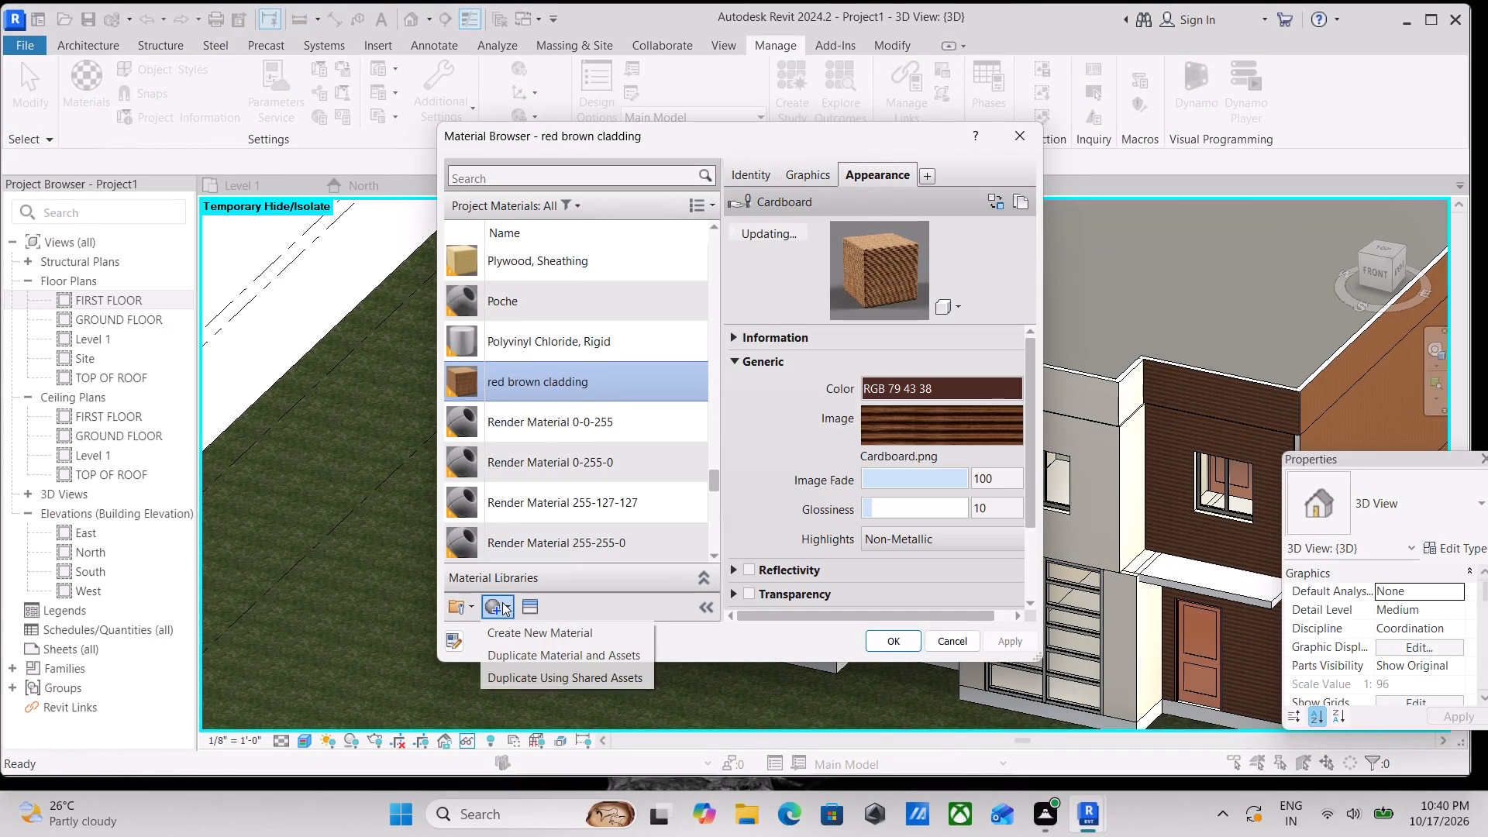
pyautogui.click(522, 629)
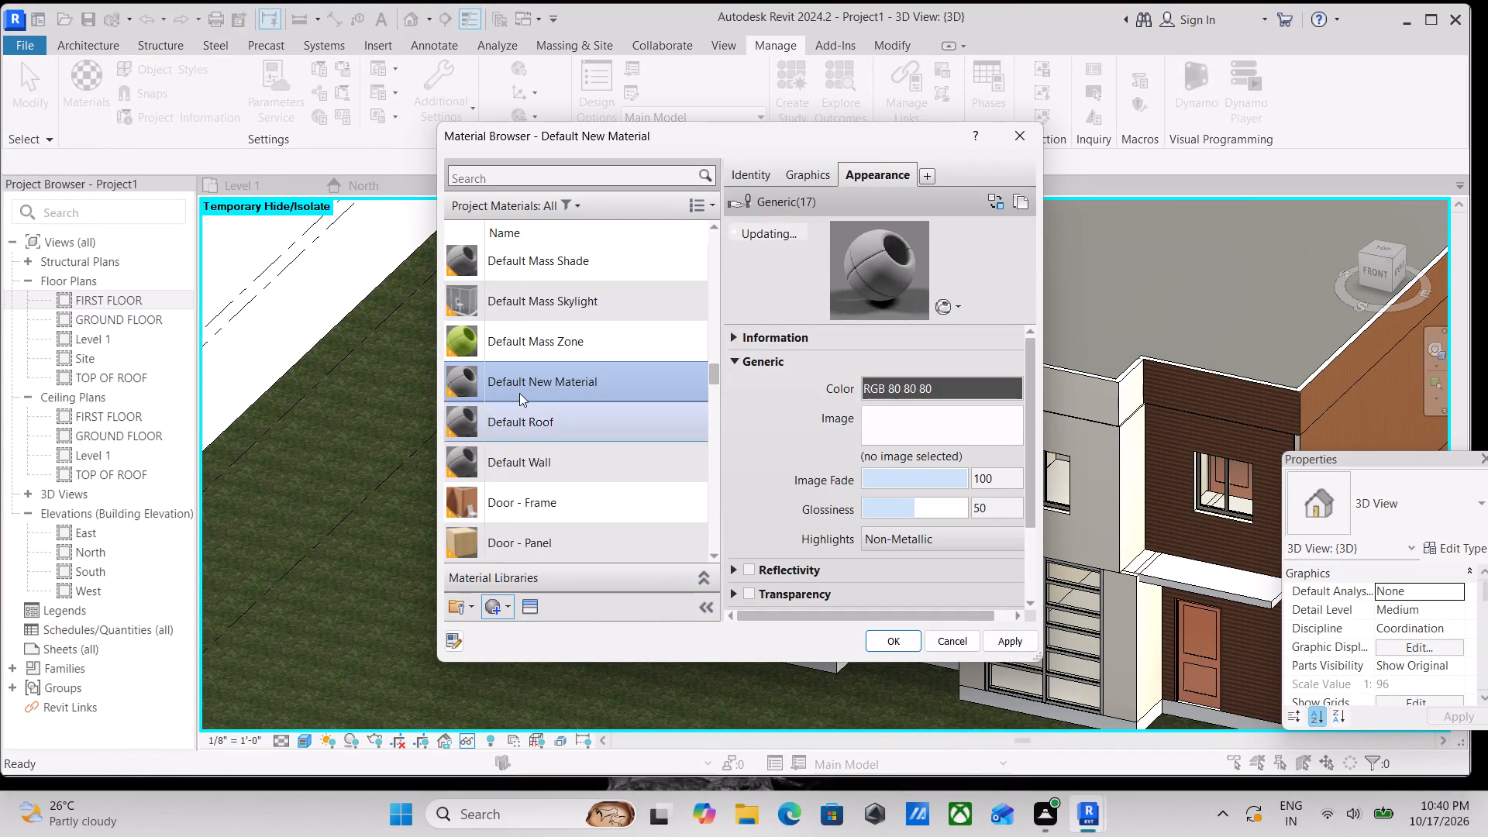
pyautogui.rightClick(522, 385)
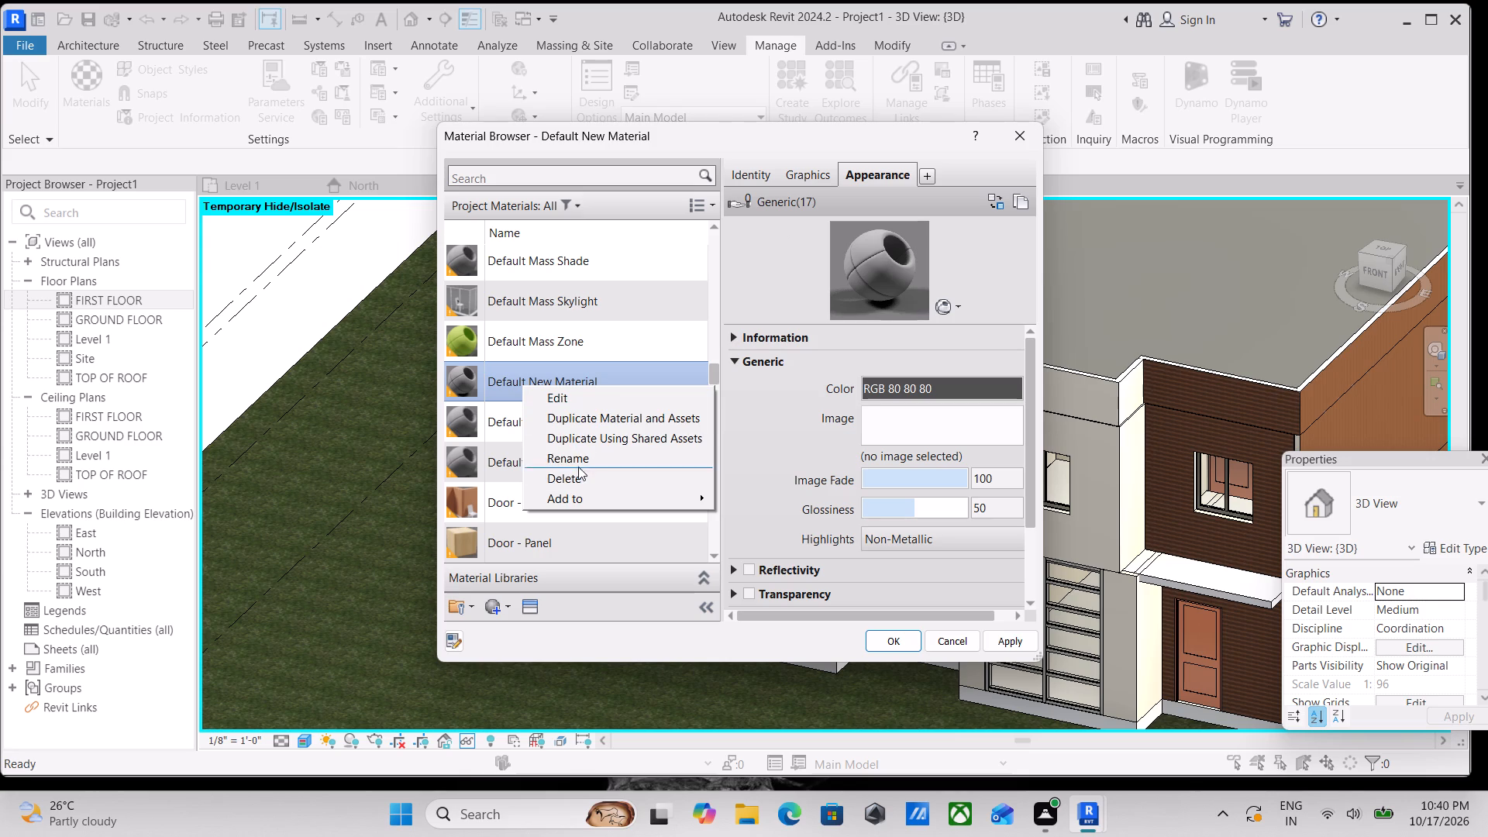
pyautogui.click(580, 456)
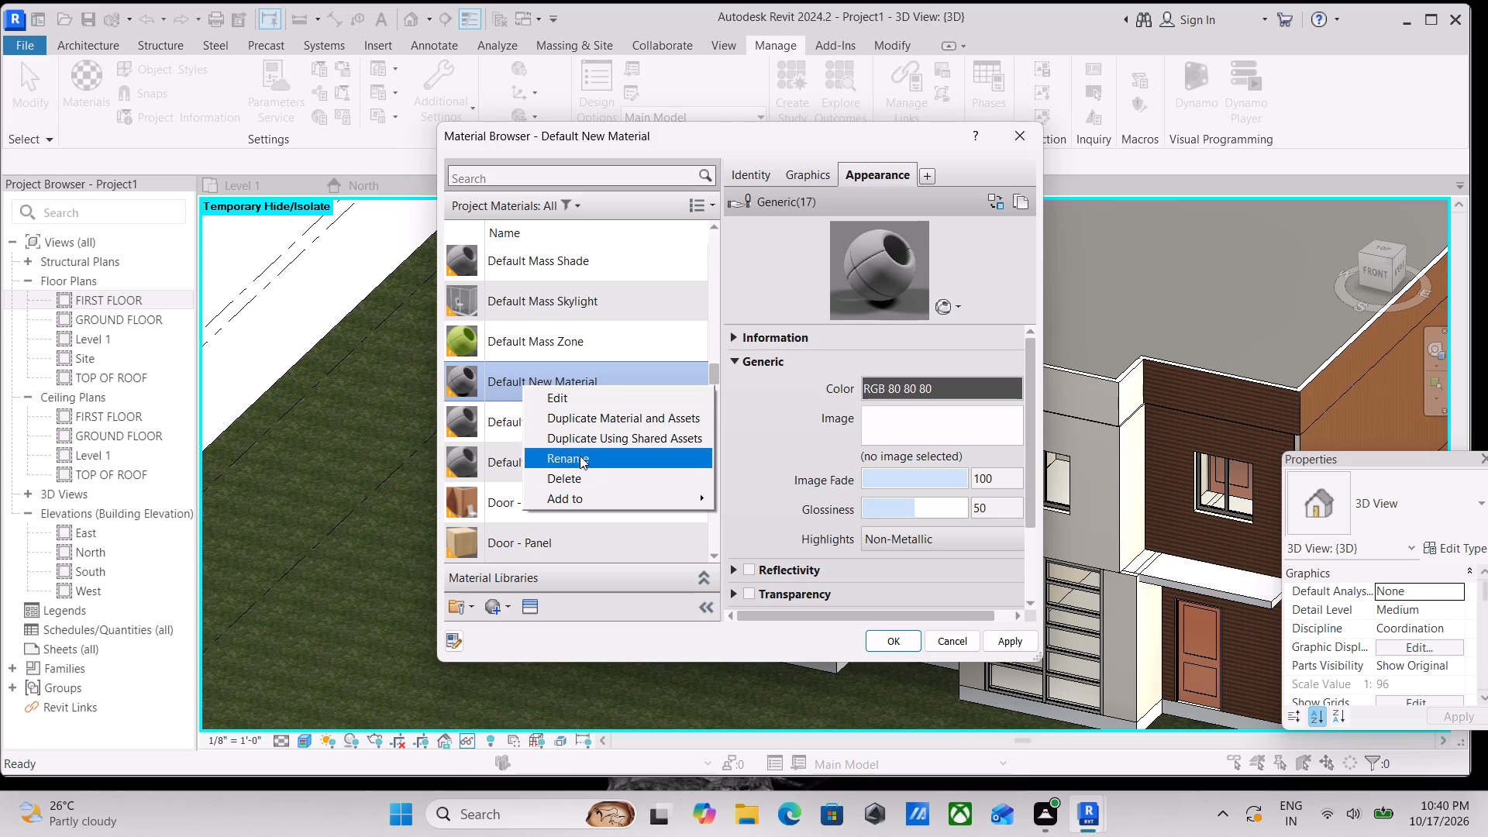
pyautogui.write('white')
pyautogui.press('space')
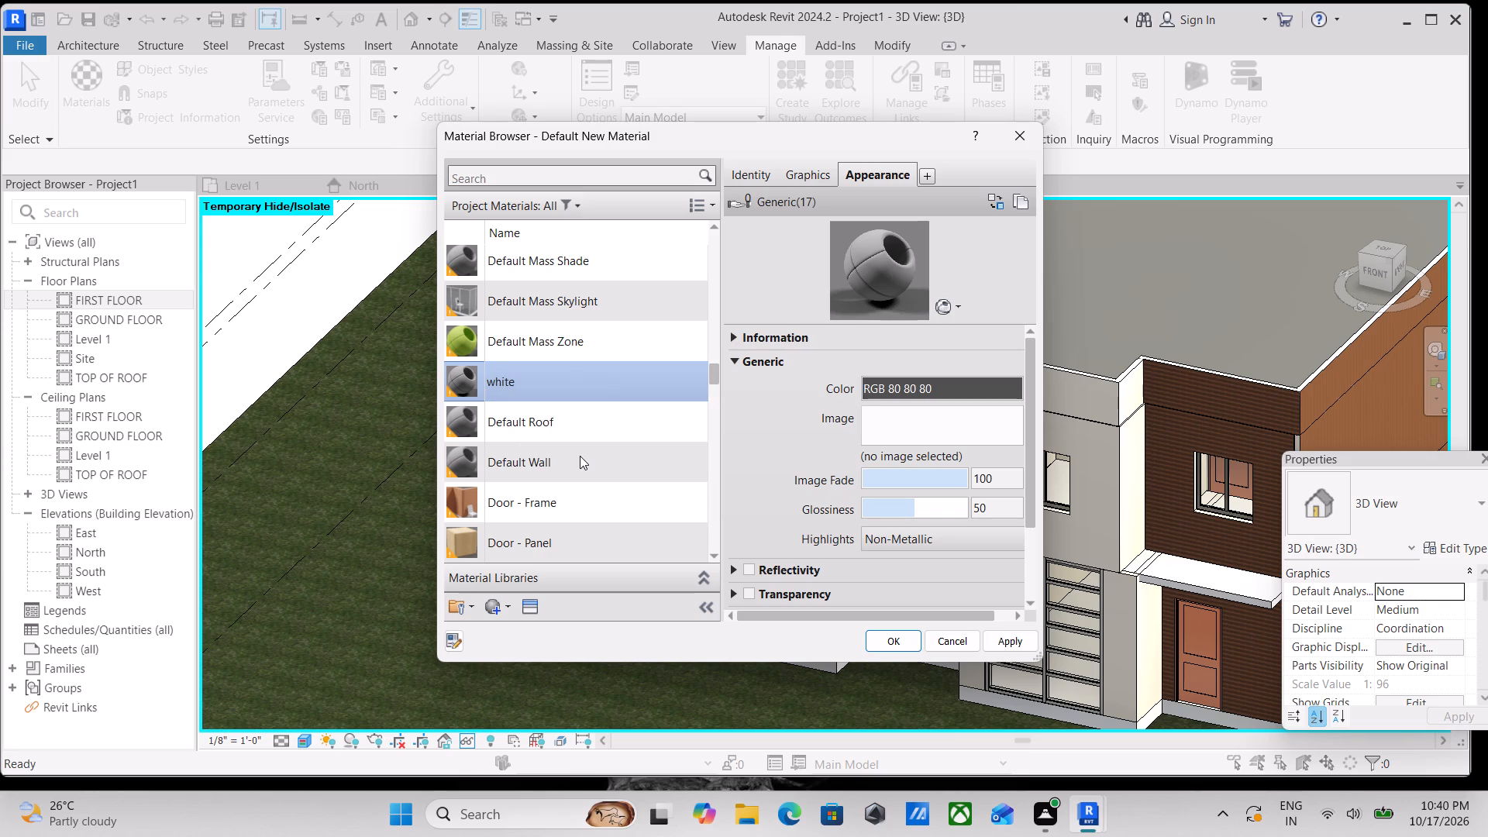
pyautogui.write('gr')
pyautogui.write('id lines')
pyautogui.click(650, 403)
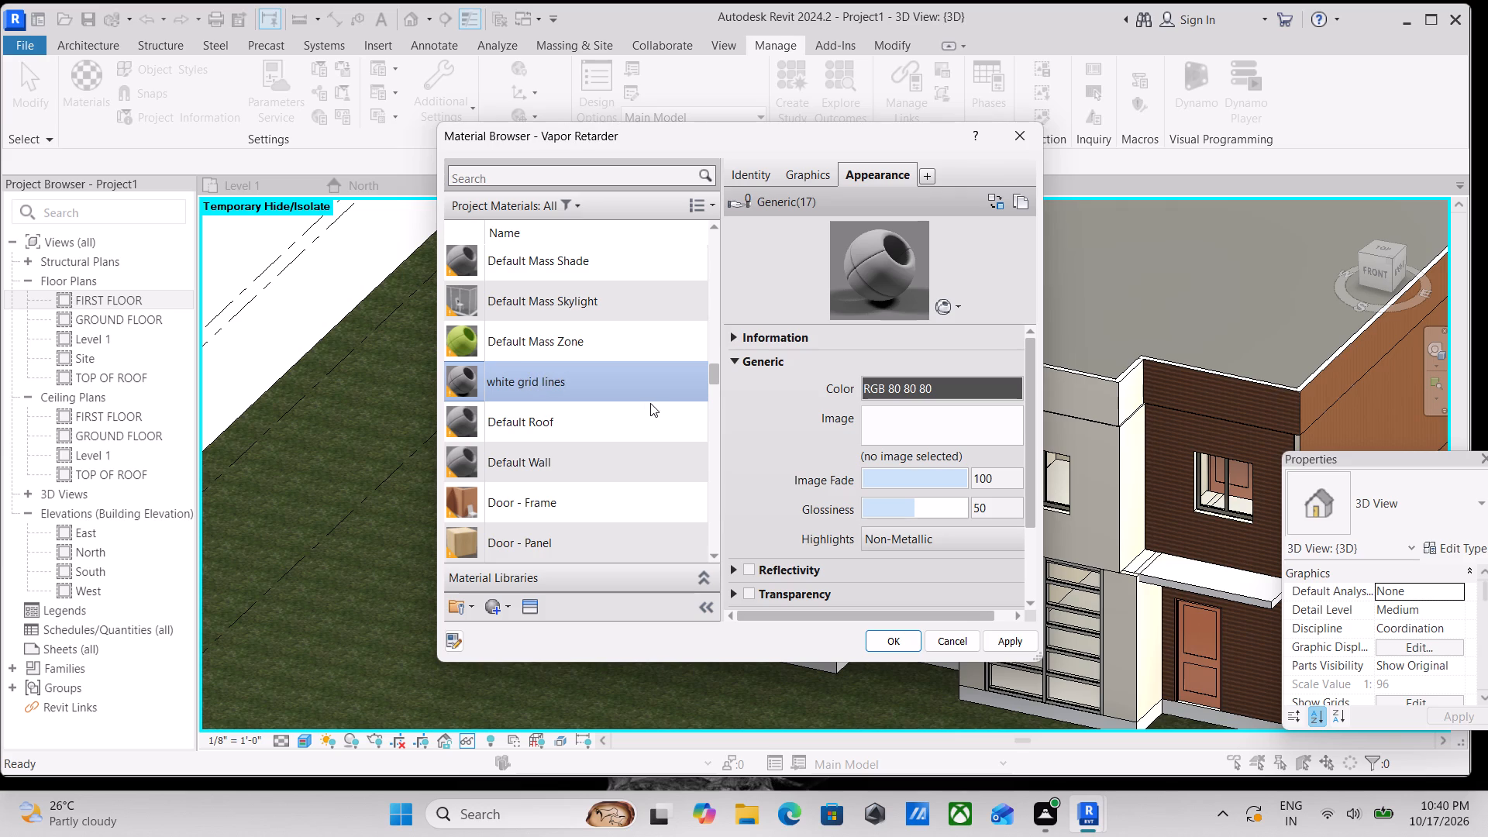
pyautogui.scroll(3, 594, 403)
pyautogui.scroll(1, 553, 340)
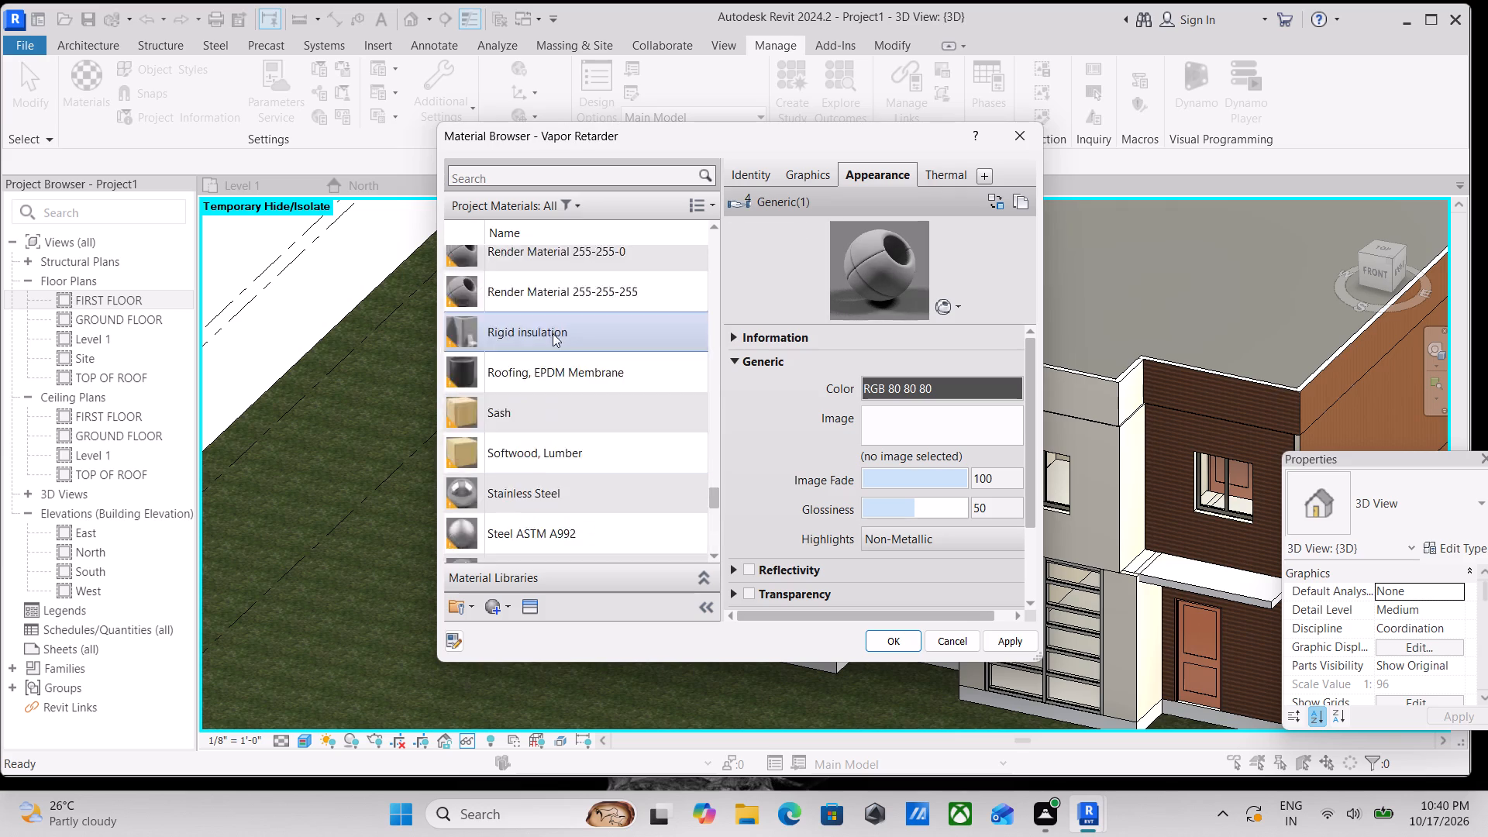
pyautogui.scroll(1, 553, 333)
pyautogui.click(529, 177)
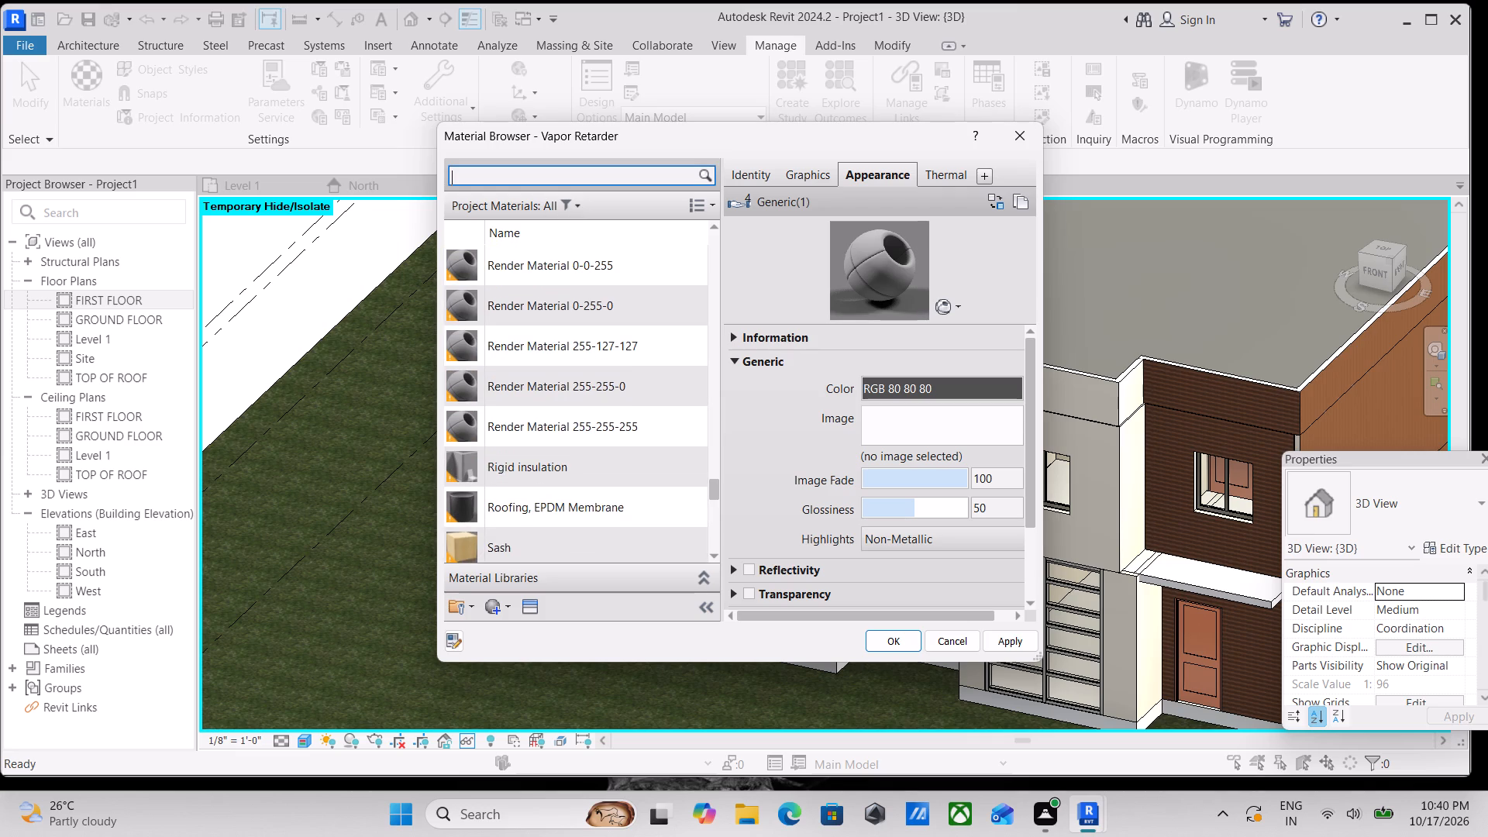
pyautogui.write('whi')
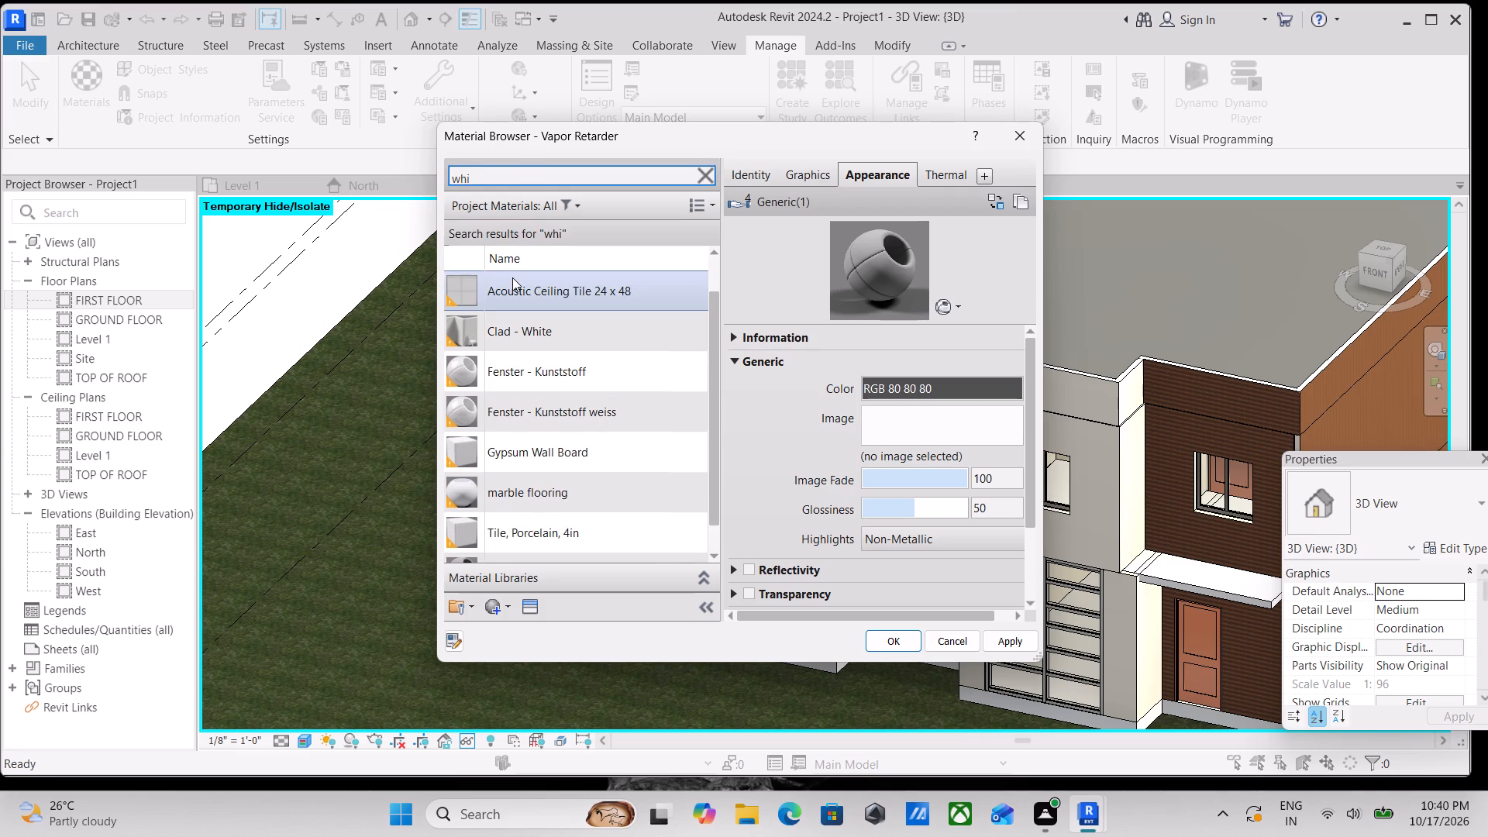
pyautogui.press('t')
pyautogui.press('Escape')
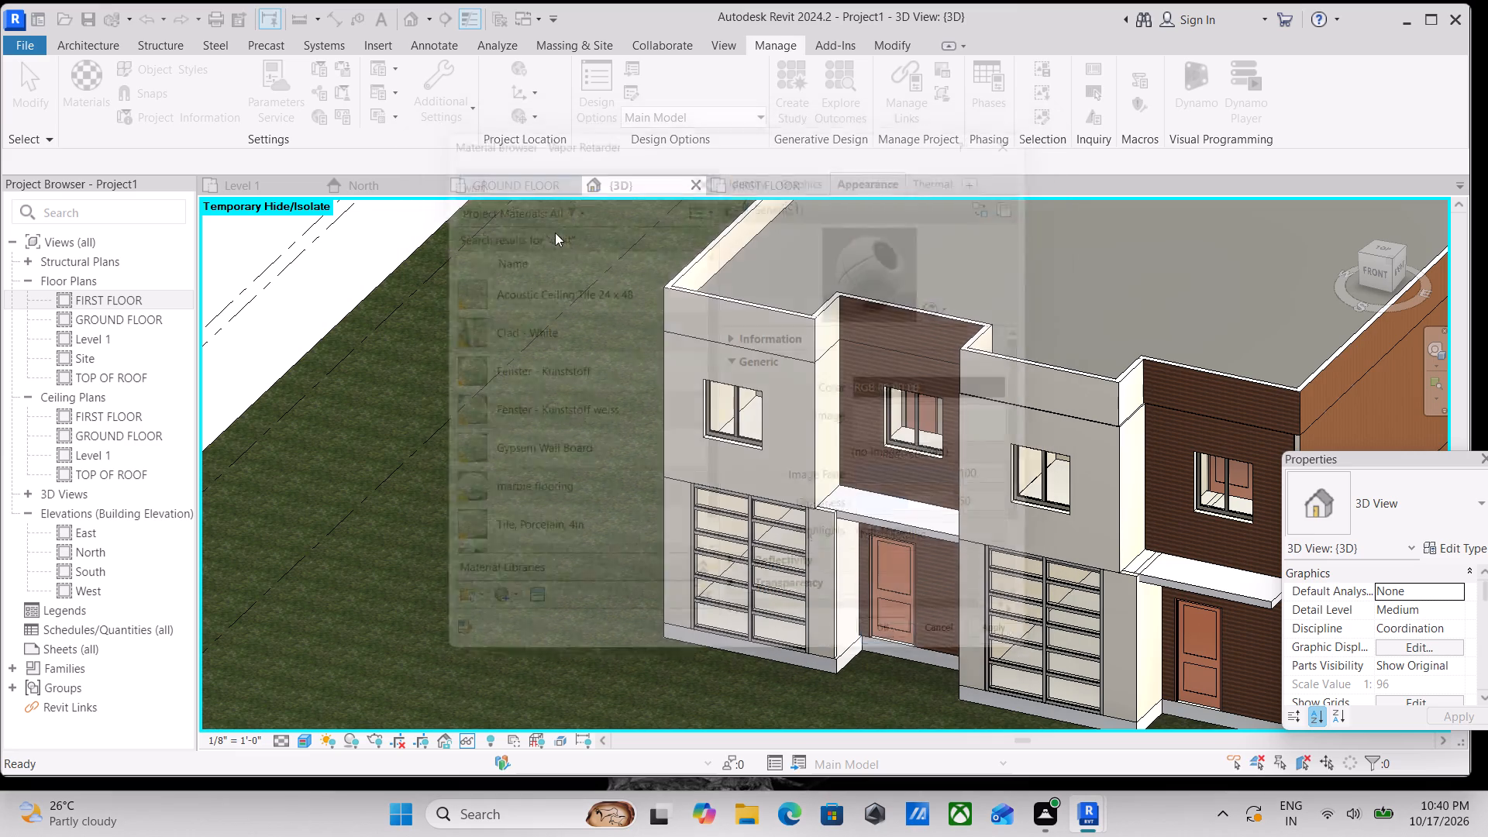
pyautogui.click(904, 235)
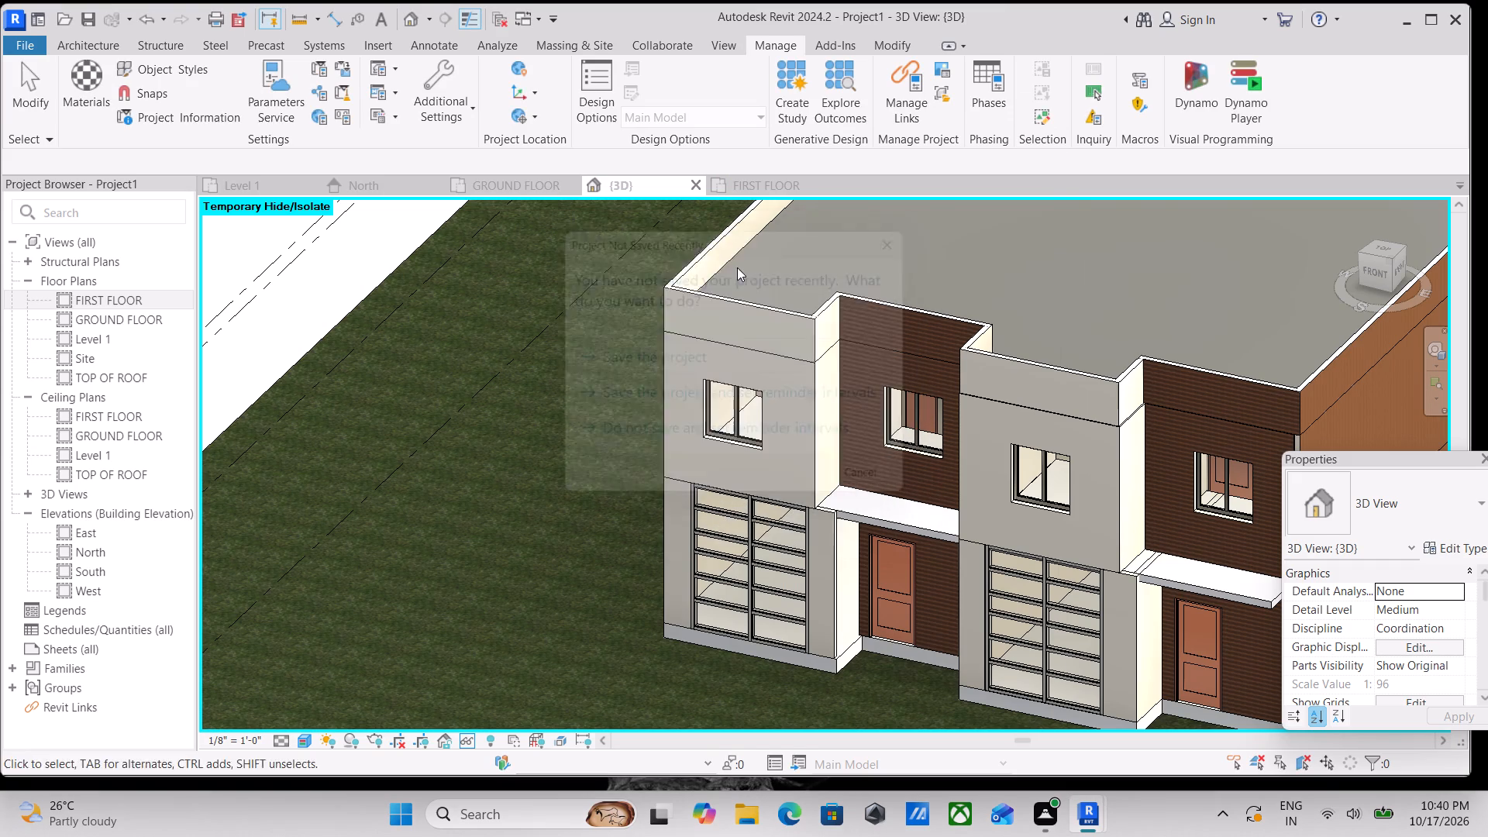
# Create a new project material and name it white grid lines.
pyautogui.moveTo(618, 284); pyautogui.dragTo(668, 387, button='middle')
pyautogui.click(74, 66)
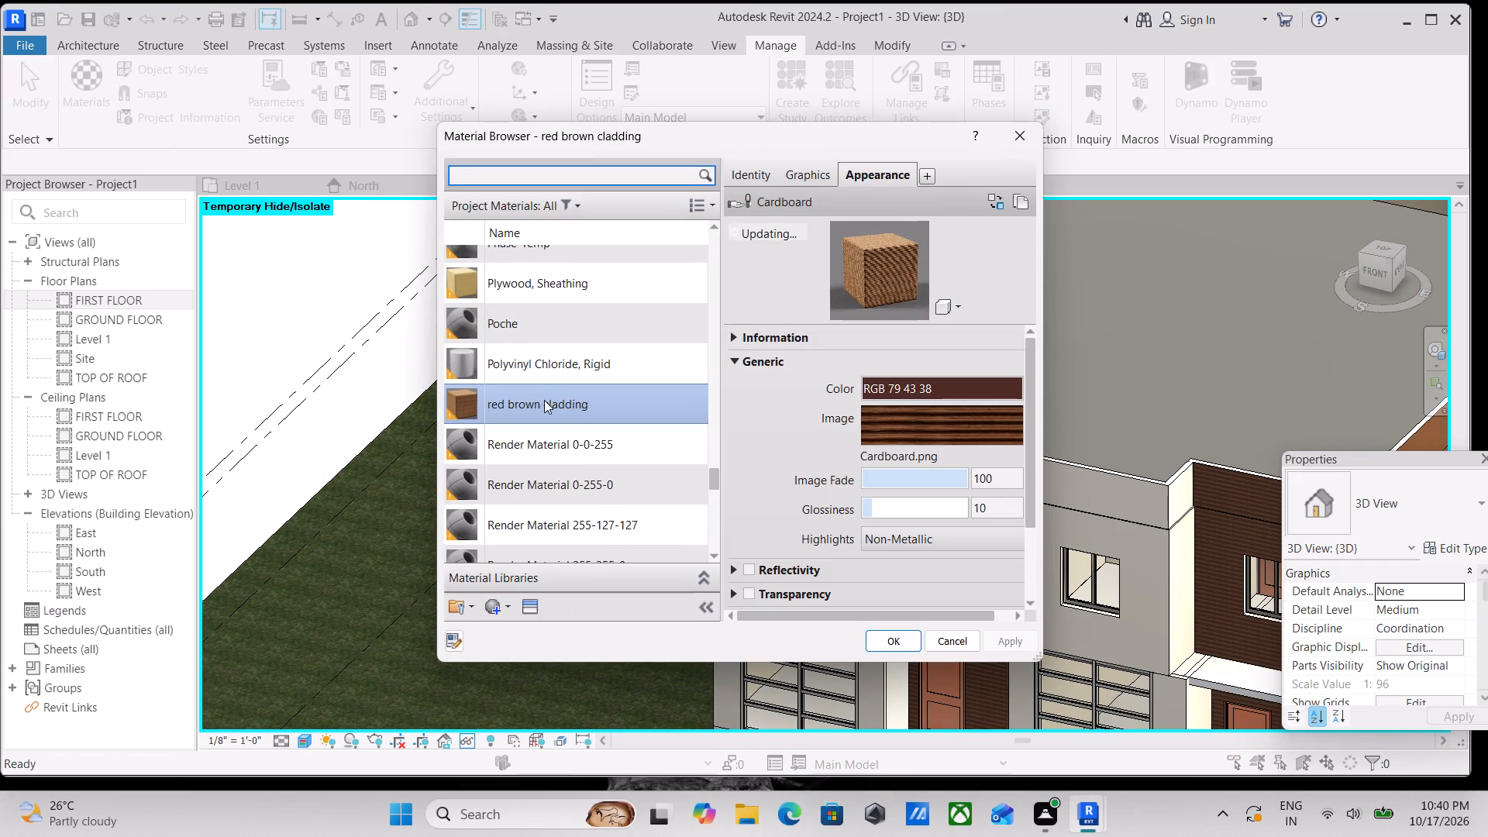
pyautogui.click(496, 608)
pyautogui.click(515, 629)
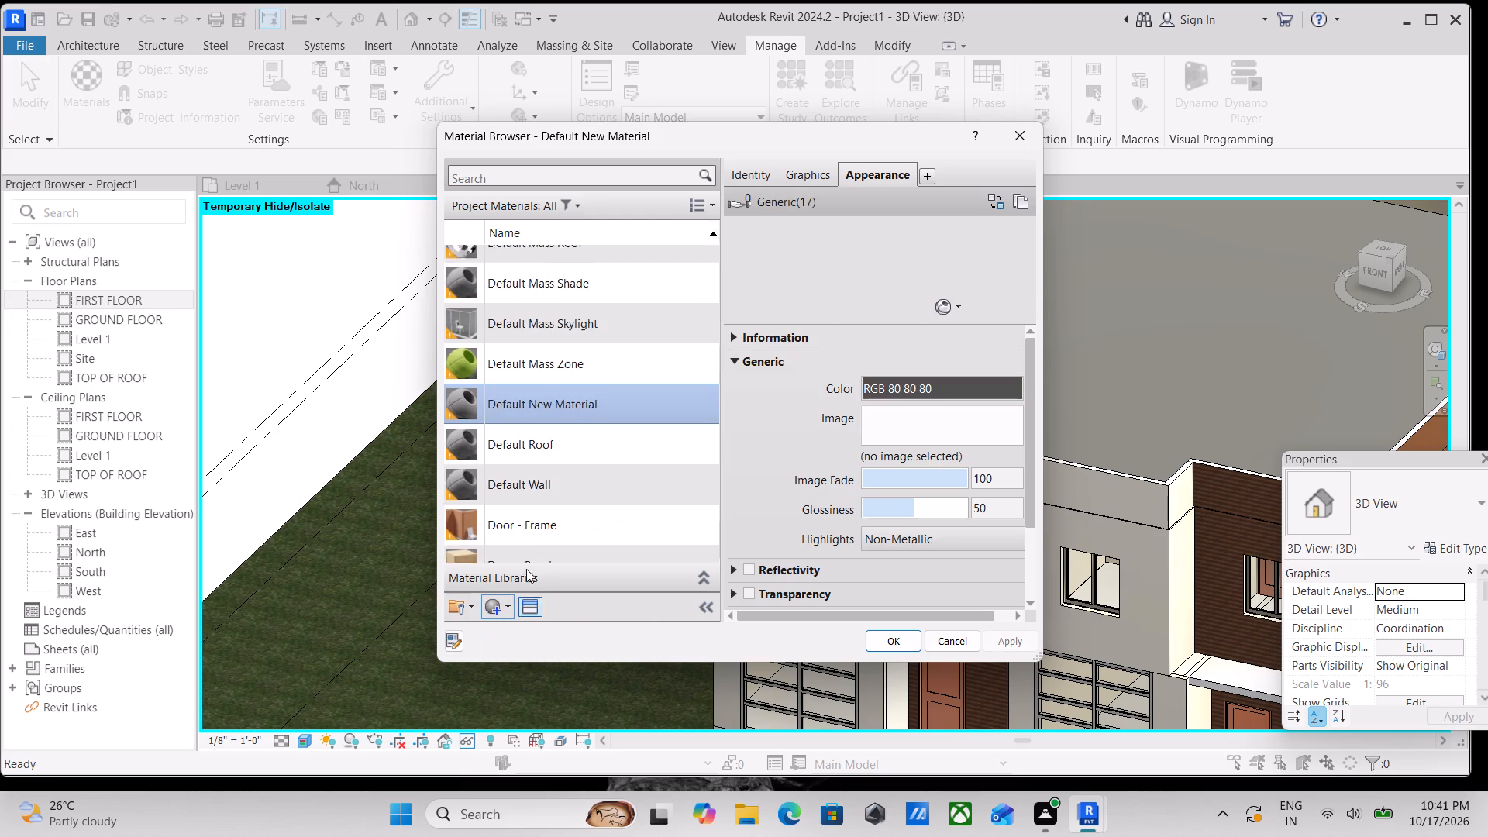
pyautogui.rightClick(536, 374)
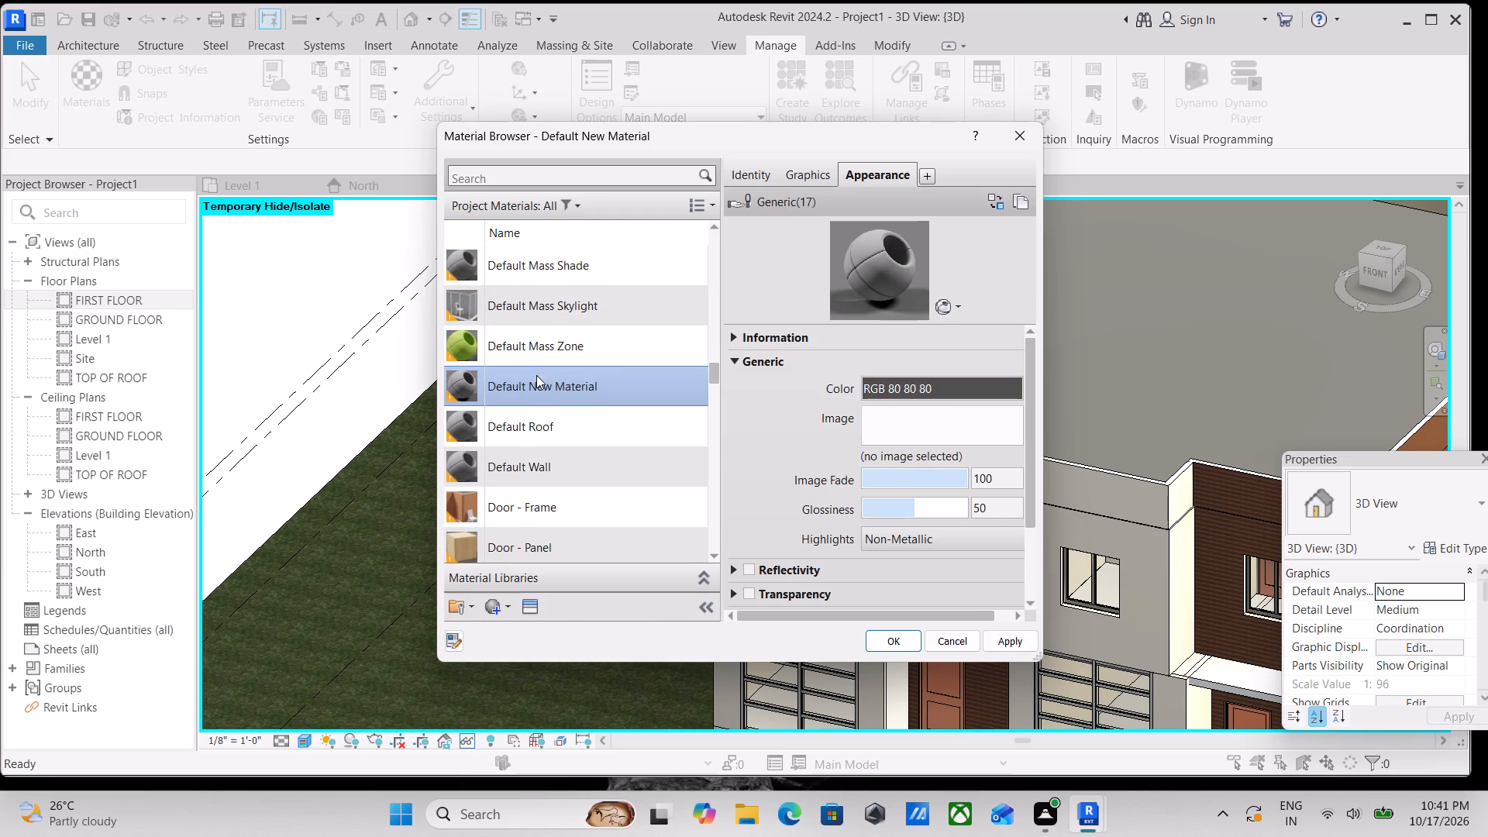
pyautogui.click(582, 449)
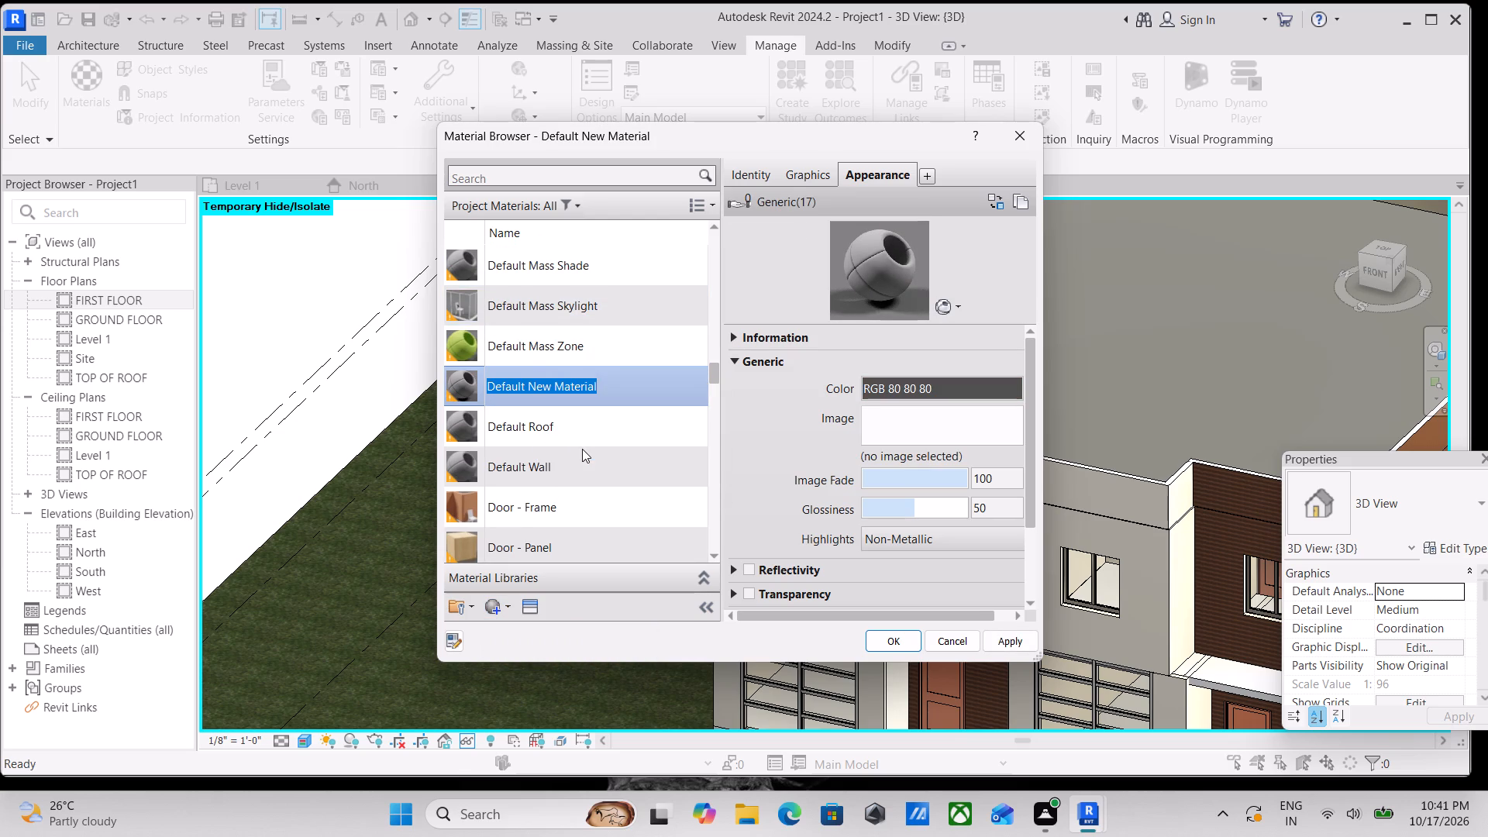
pyautogui.write('whi')
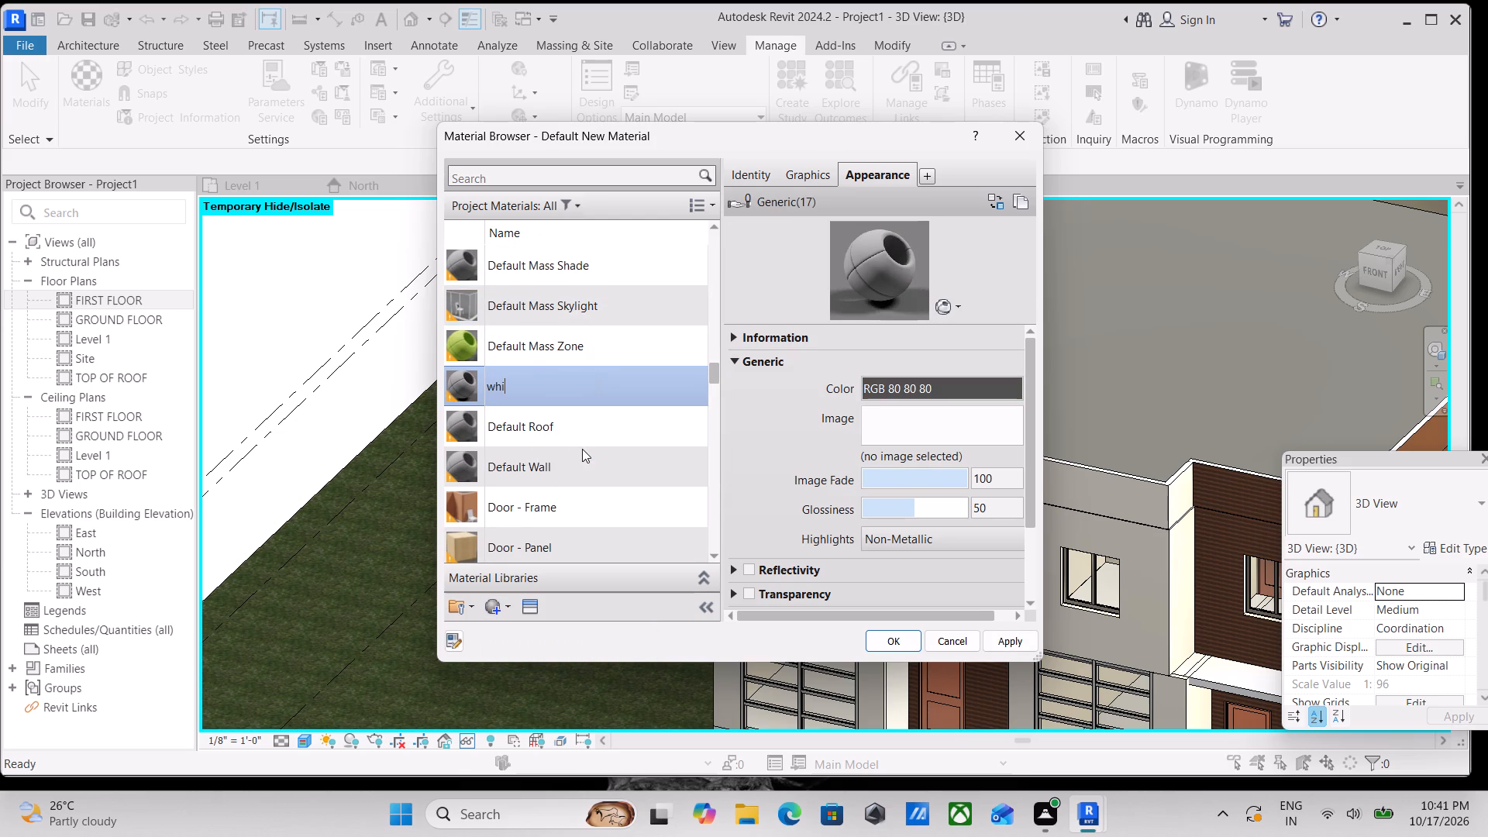
pyautogui.write('te')
pyautogui.press('space')
pyautogui.write('grid')
pyautogui.press('space')
pyautogui.write('lines')
# Set the shading color of the white grid lines material to RGB 245, 245, 240.
pyautogui.click(801, 176)
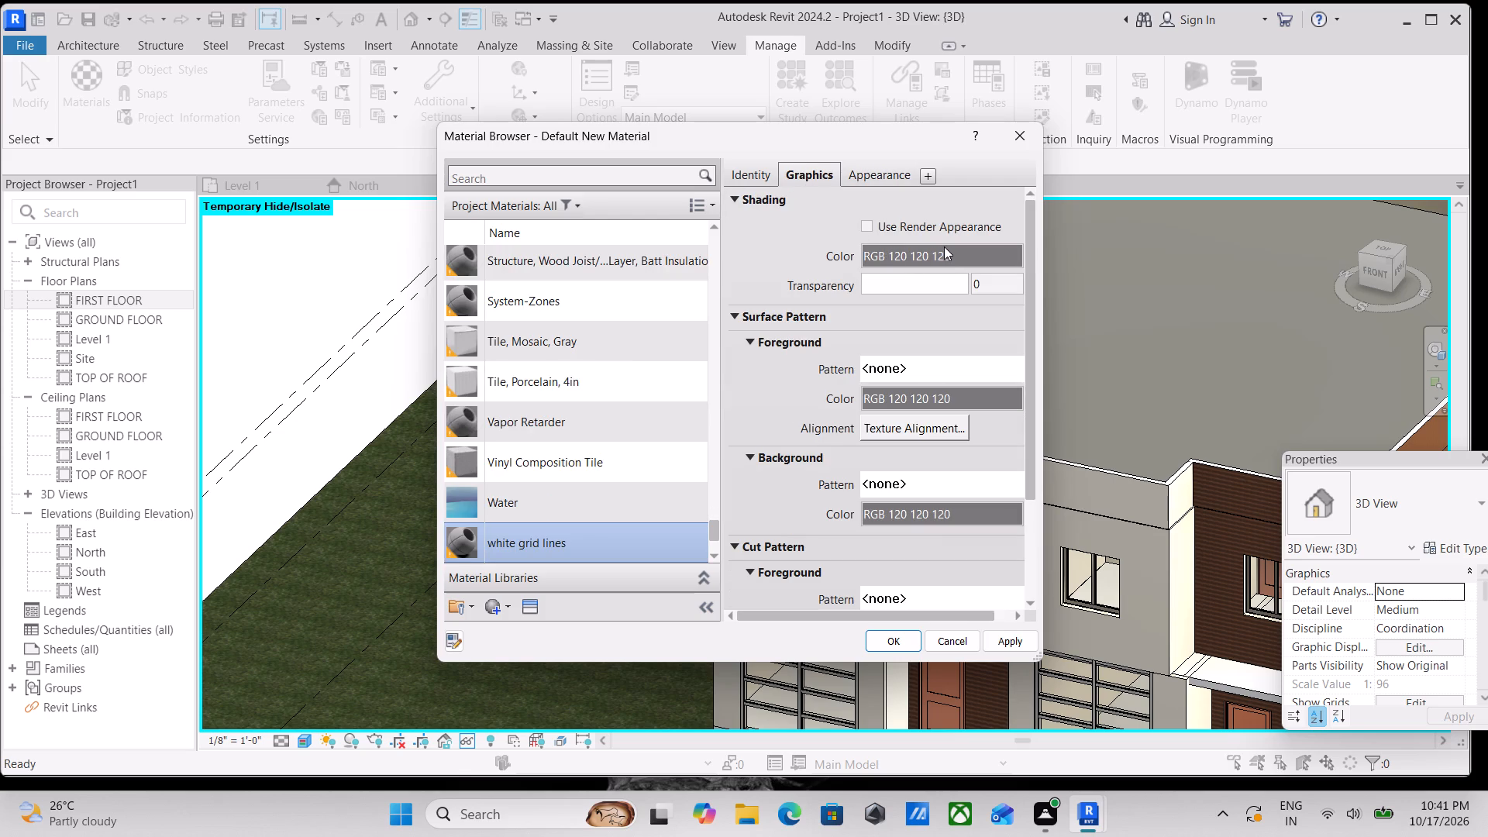
pyautogui.click(944, 246)
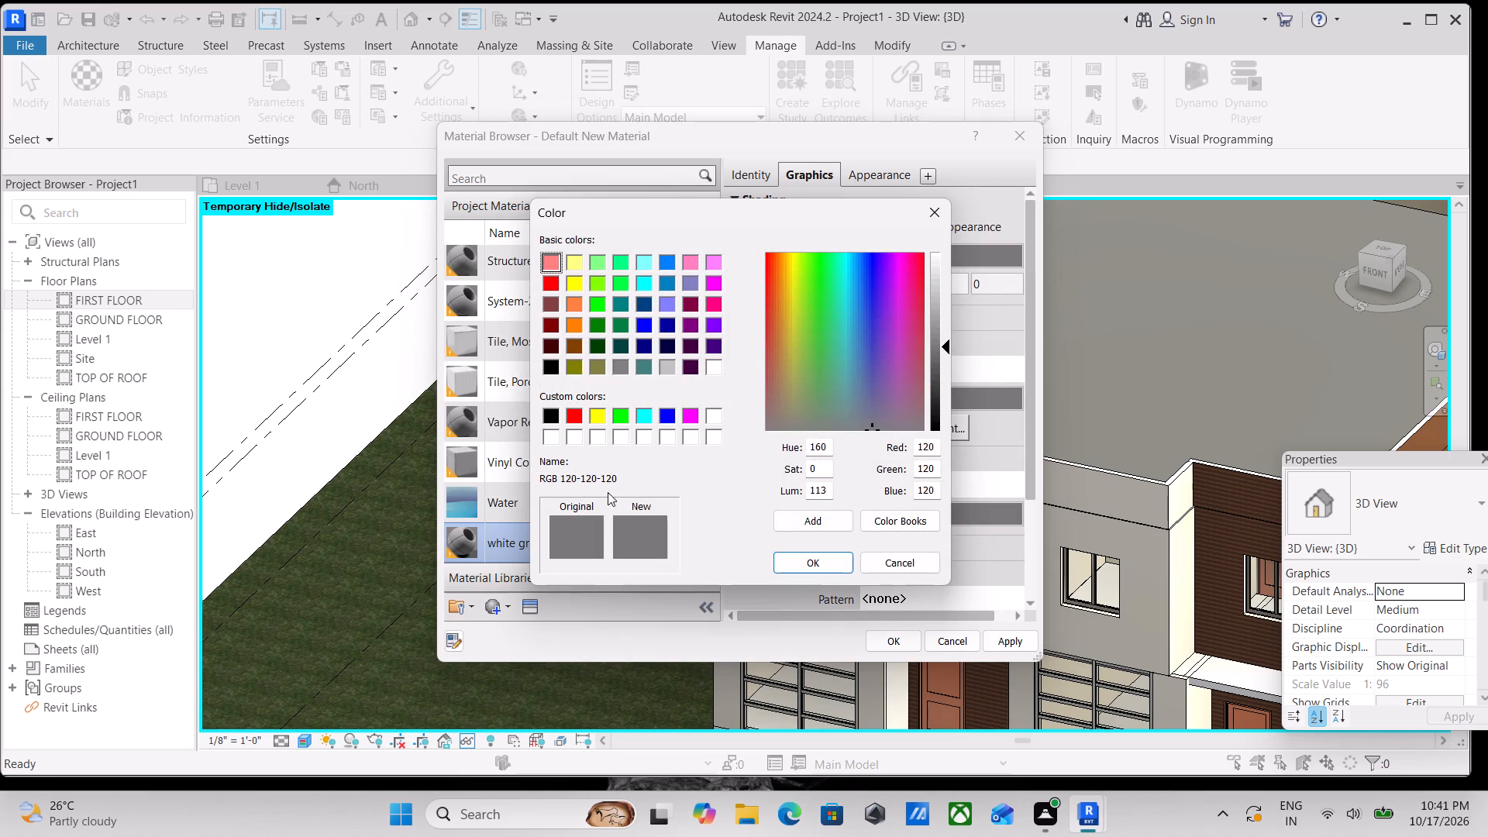
pyautogui.moveTo(939, 450); pyautogui.dragTo(880, 452)
pyautogui.write('24')
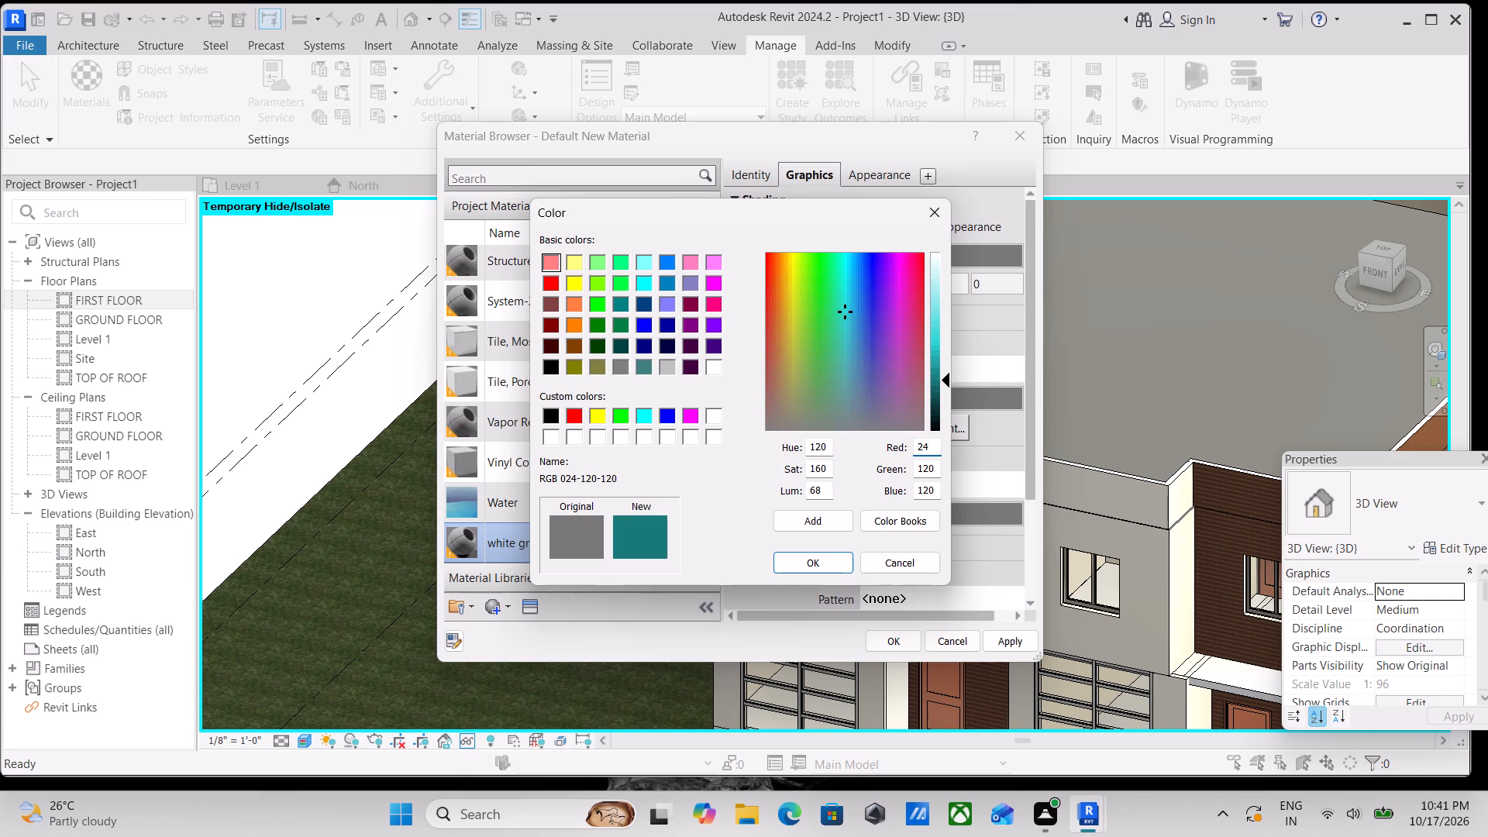
pyautogui.press('5')
pyautogui.moveTo(938, 473); pyautogui.dragTo(899, 475)
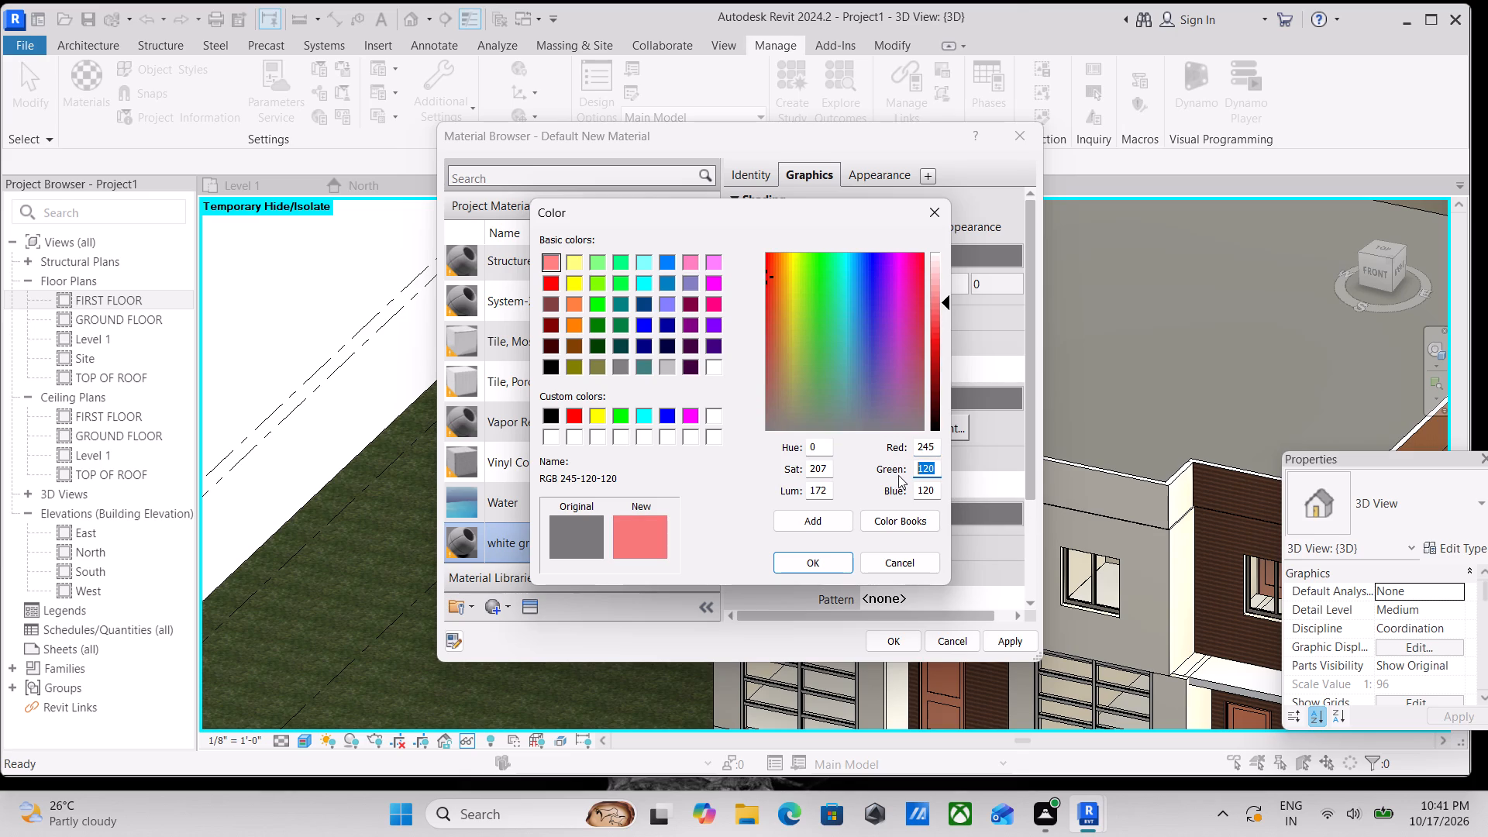
pyautogui.write('245')
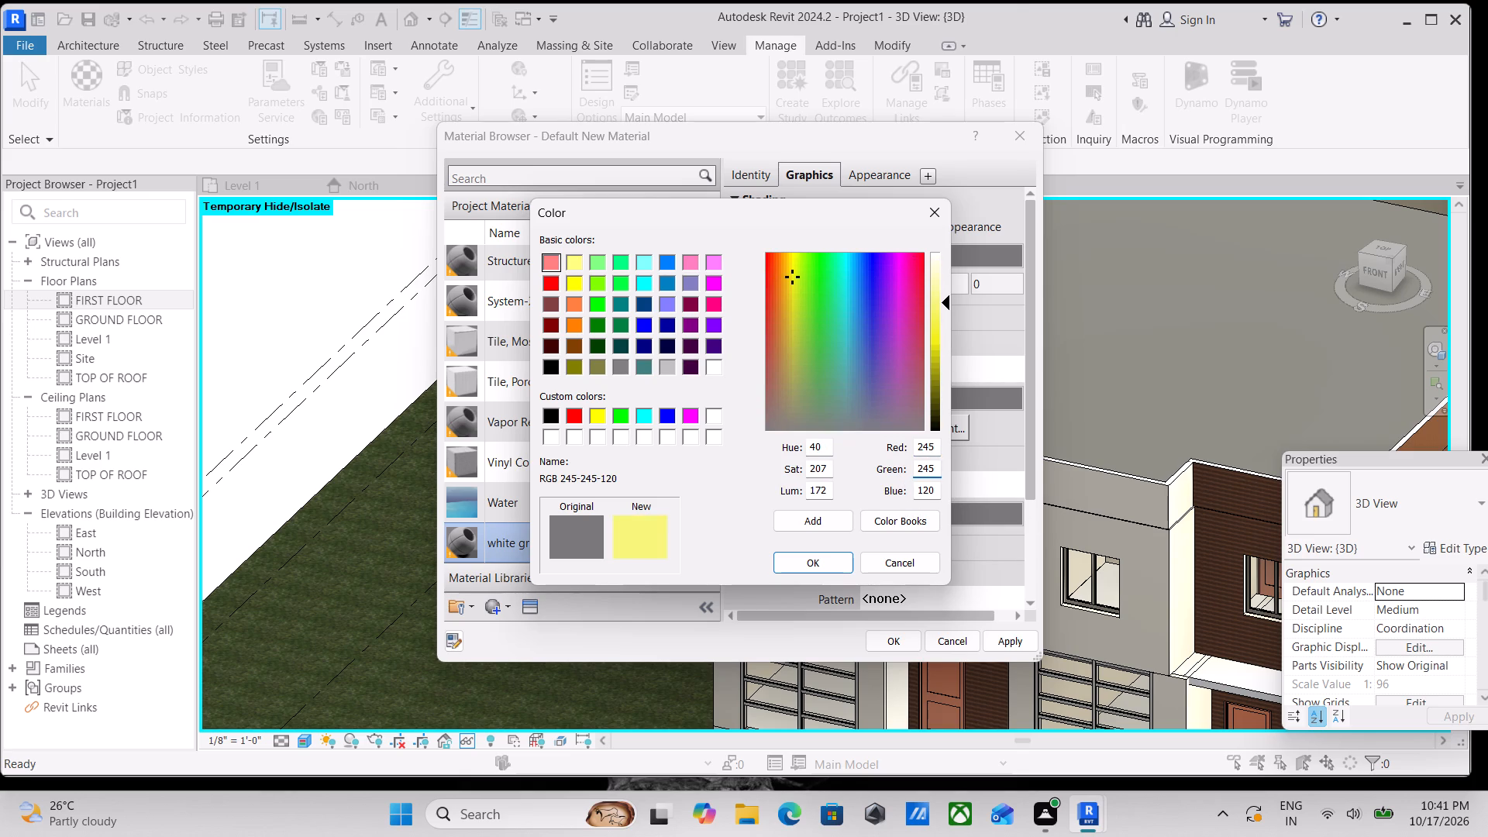
pyautogui.moveTo(935, 492); pyautogui.dragTo(902, 492)
pyautogui.write('240')
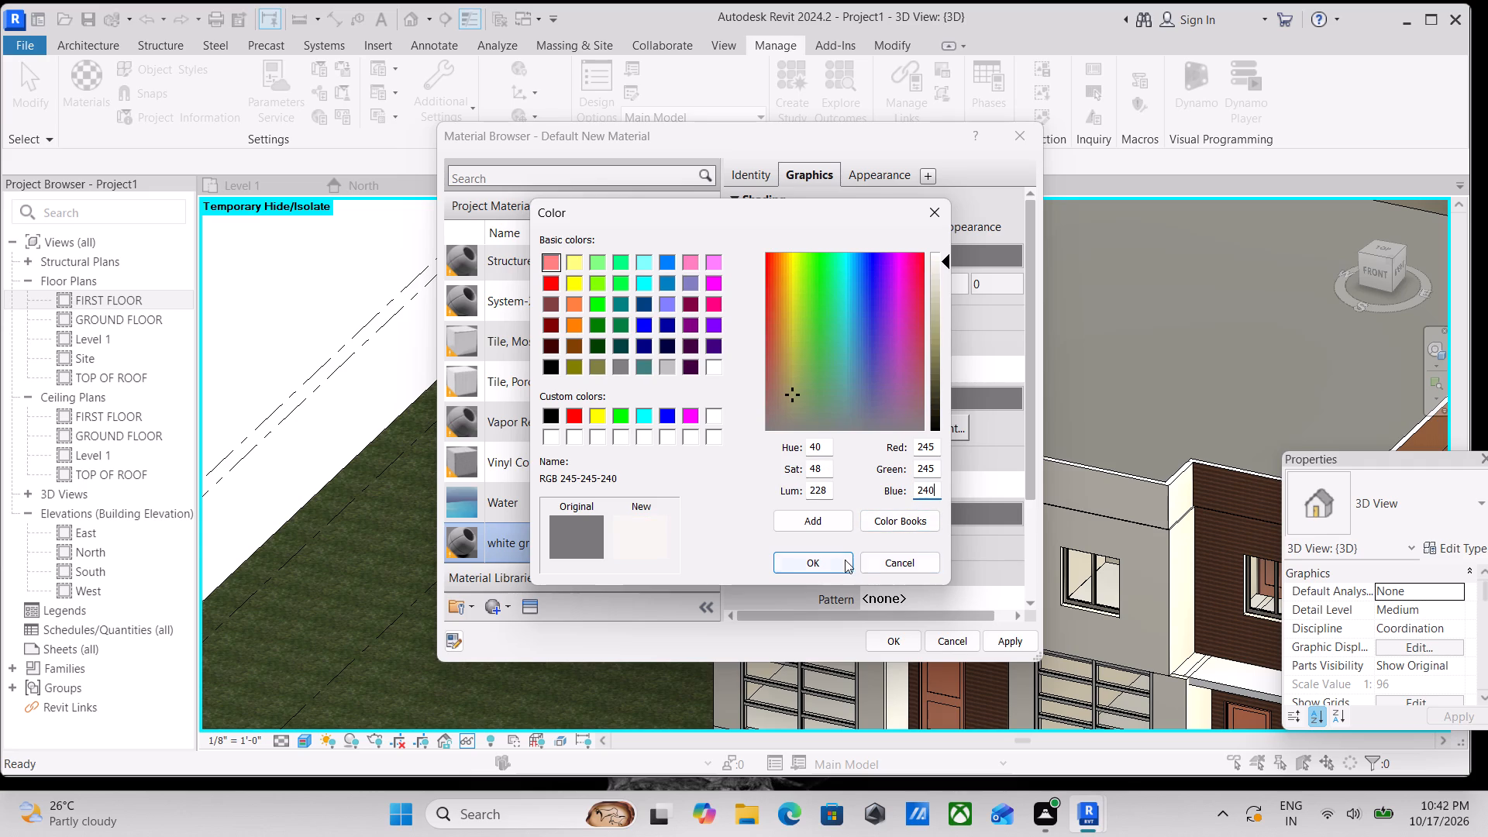
pyautogui.click(811, 566)
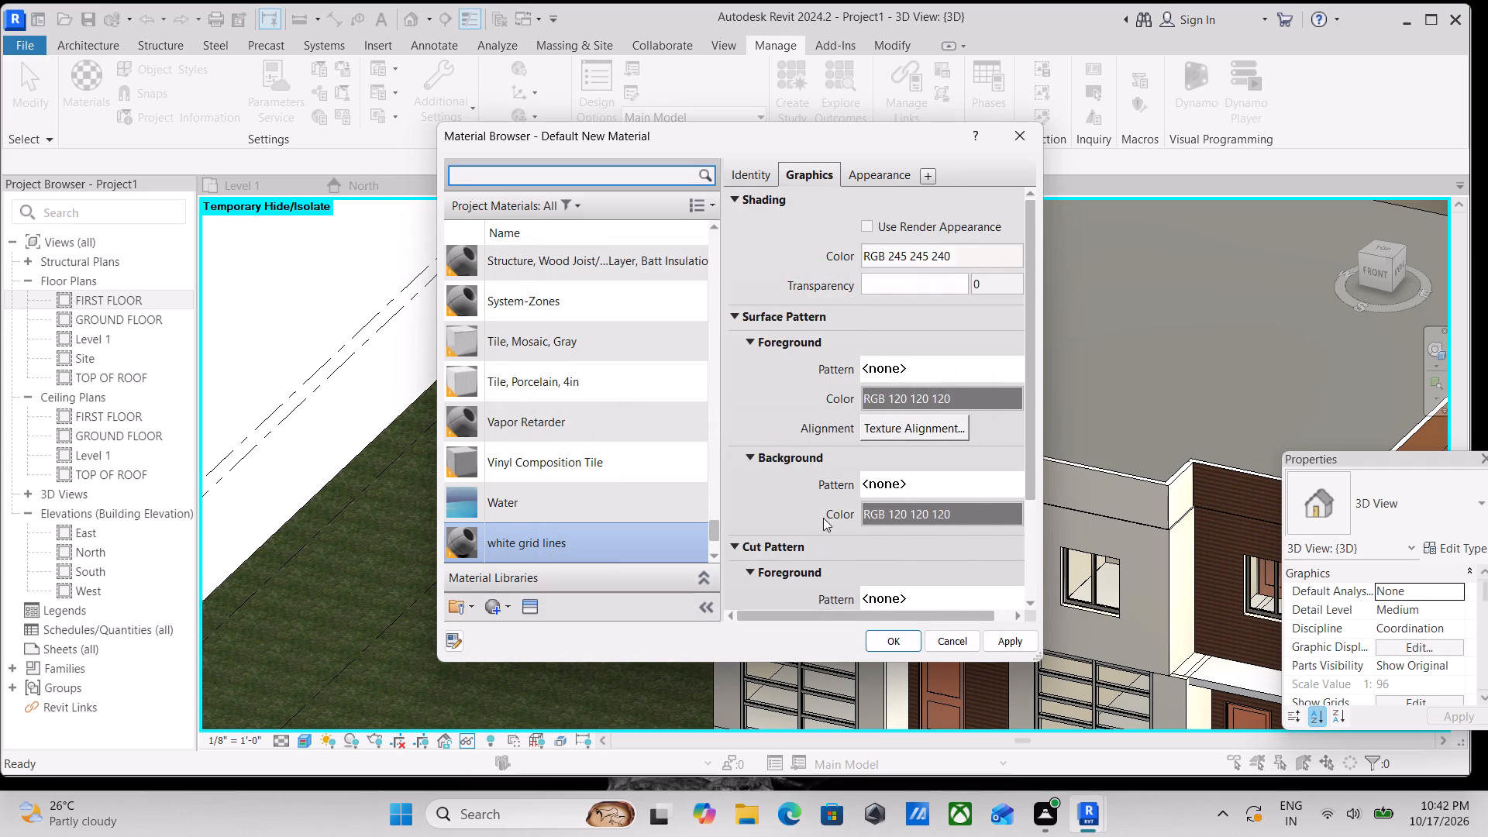
# Set the foreground surface pattern of the white grid lines material to the Aluminum drafting pattern.
pyautogui.click(905, 373)
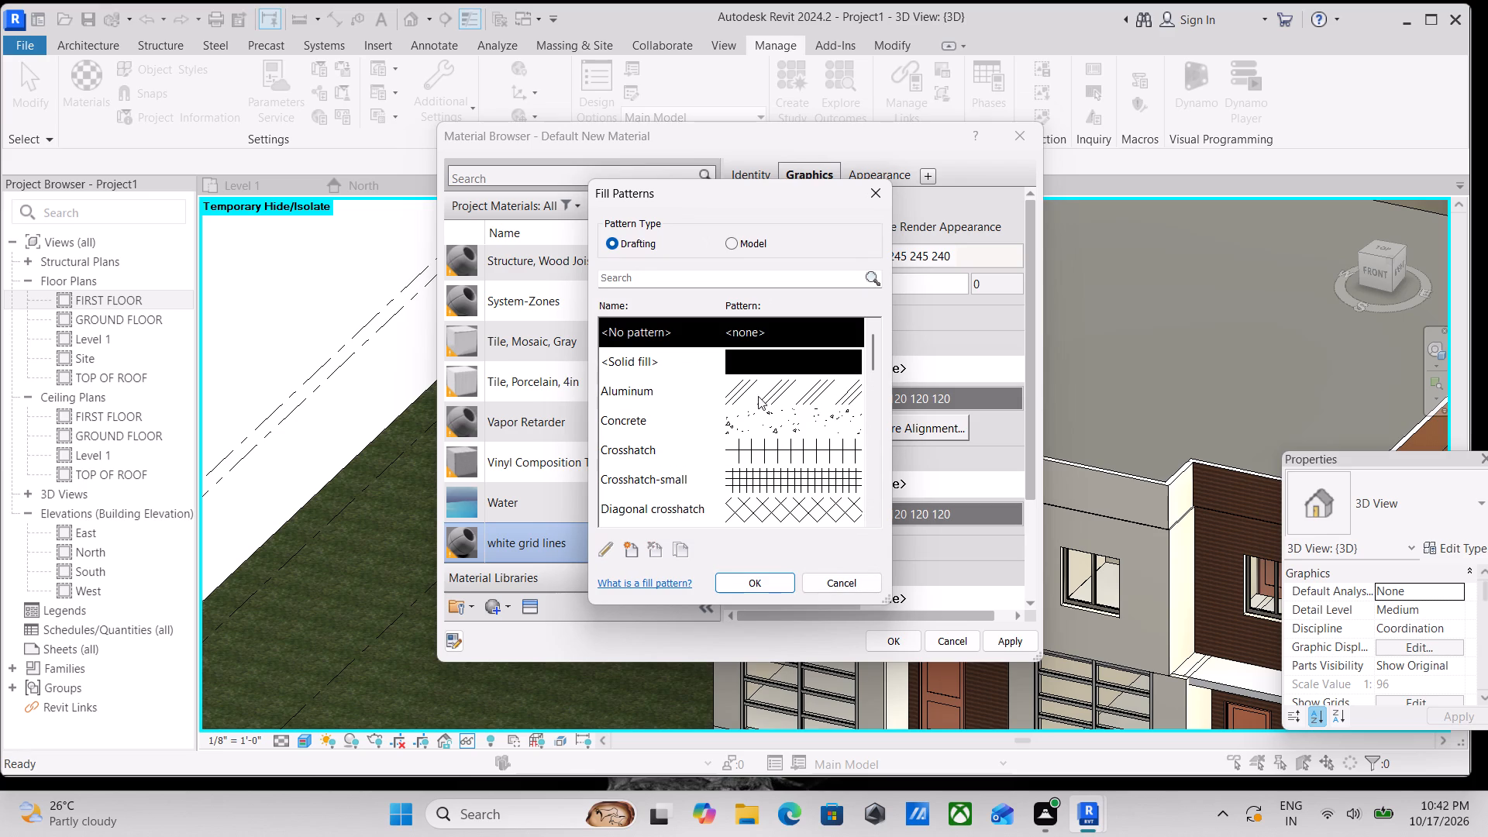
pyautogui.scroll(-2, 756, 401)
pyautogui.scroll(3, 756, 408)
pyautogui.scroll(-1, 763, 442)
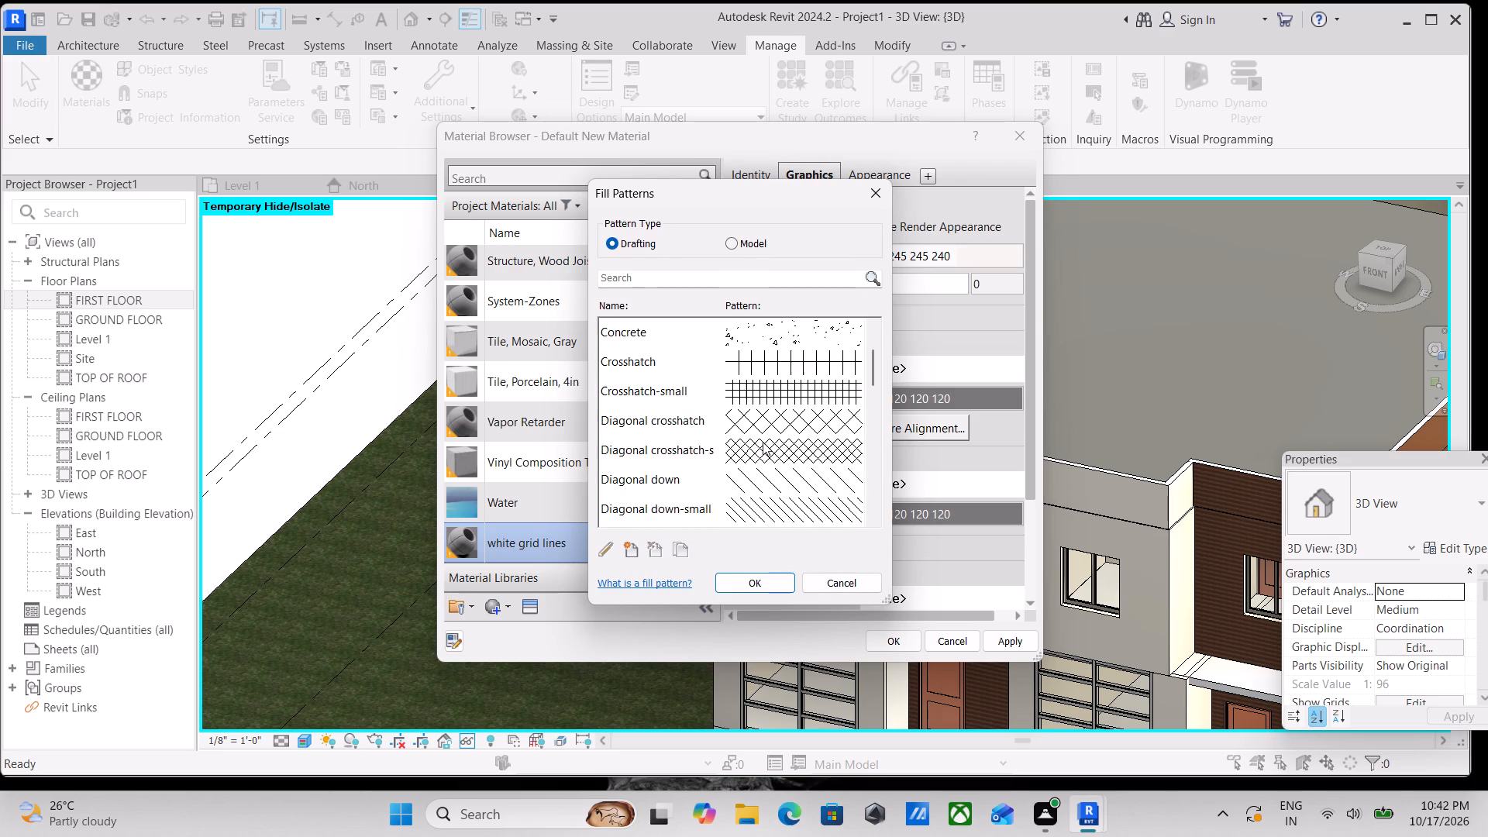
pyautogui.scroll(3, 763, 442)
pyautogui.scroll(-4, 762, 439)
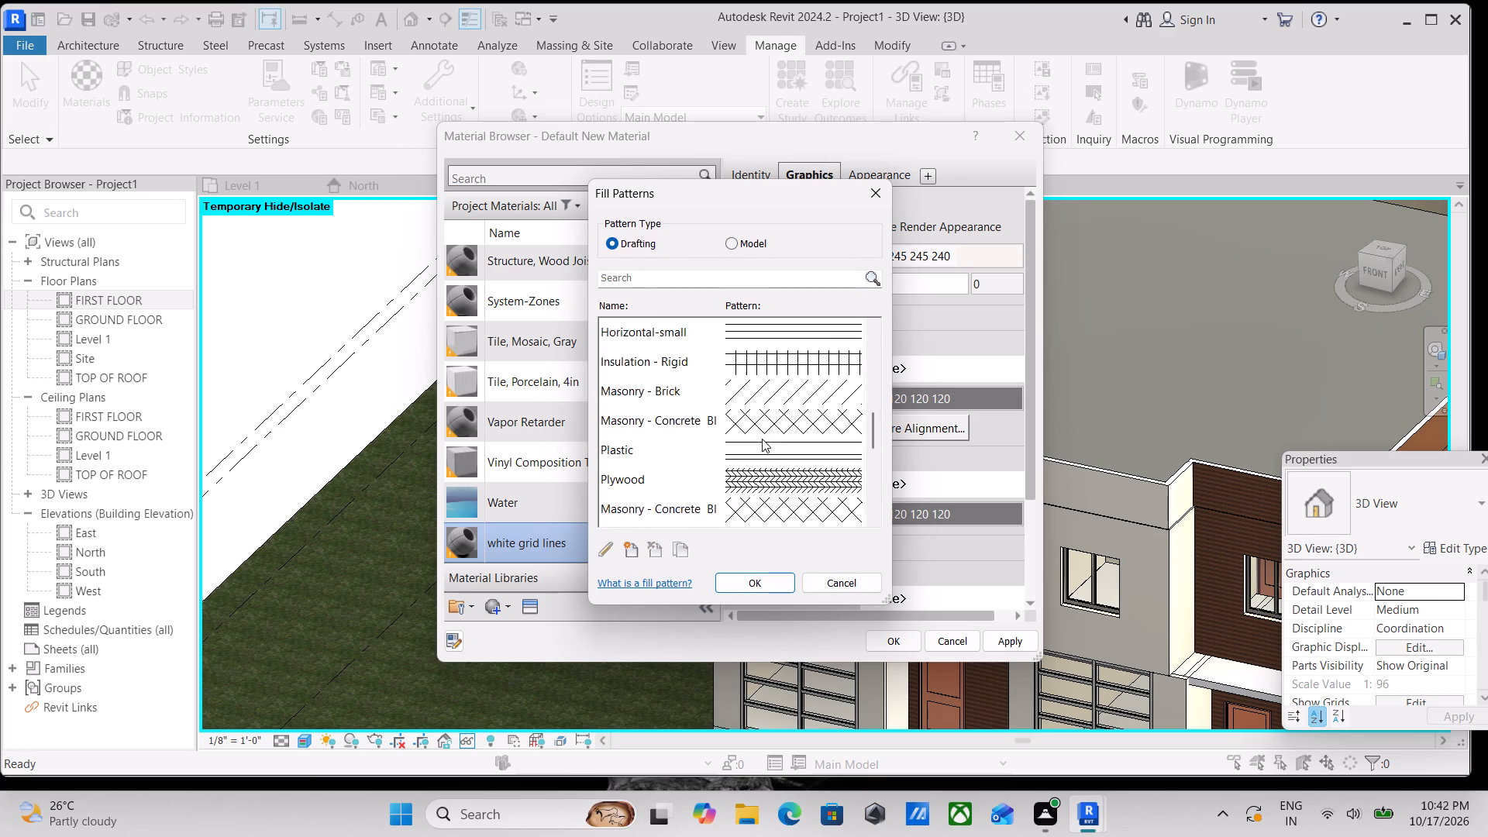
pyautogui.scroll(-6, 762, 439)
pyautogui.scroll(8, 762, 452)
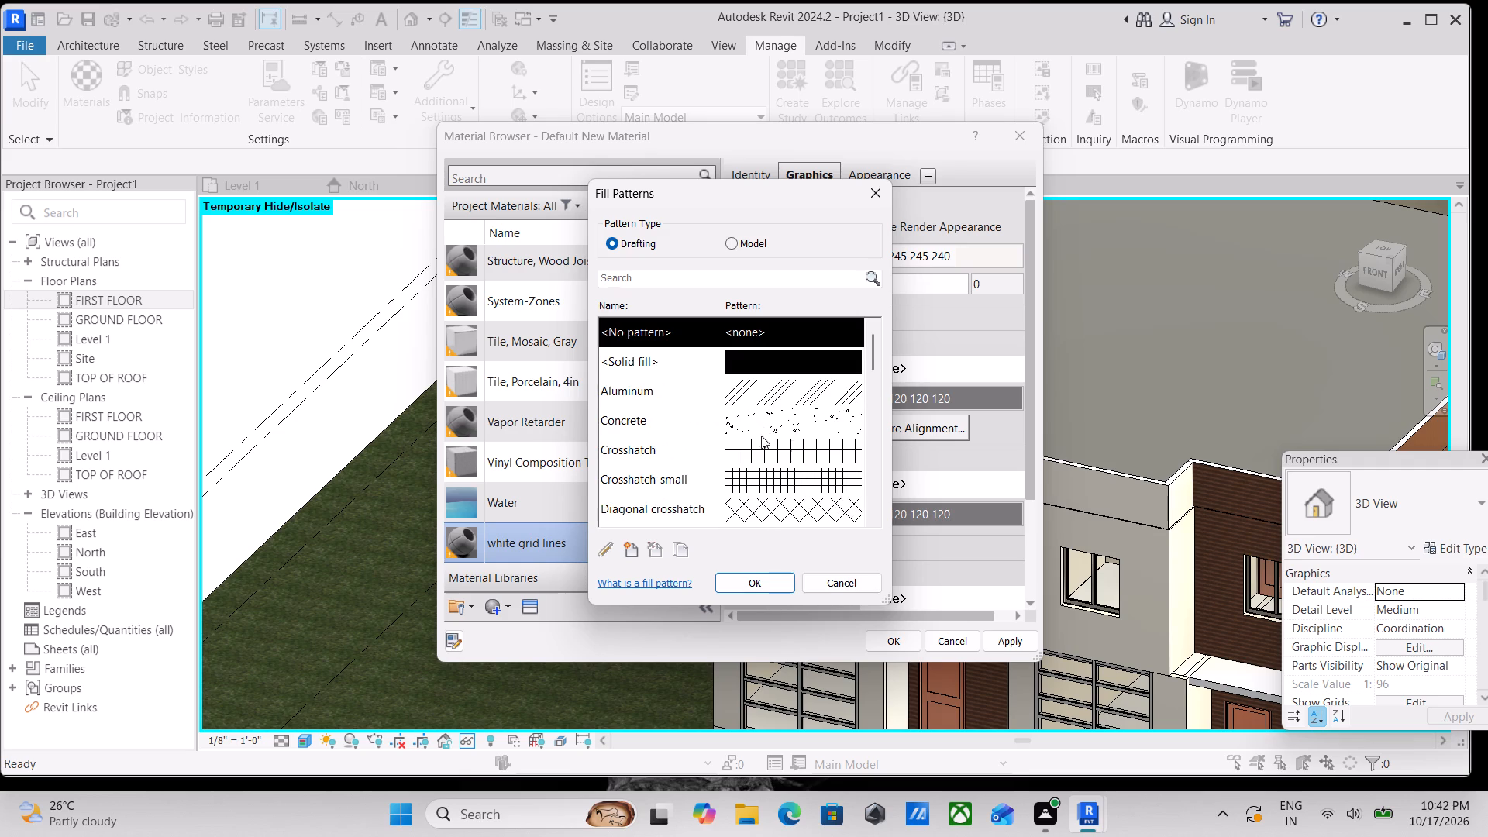
pyautogui.scroll(1, 761, 436)
pyautogui.click(780, 395)
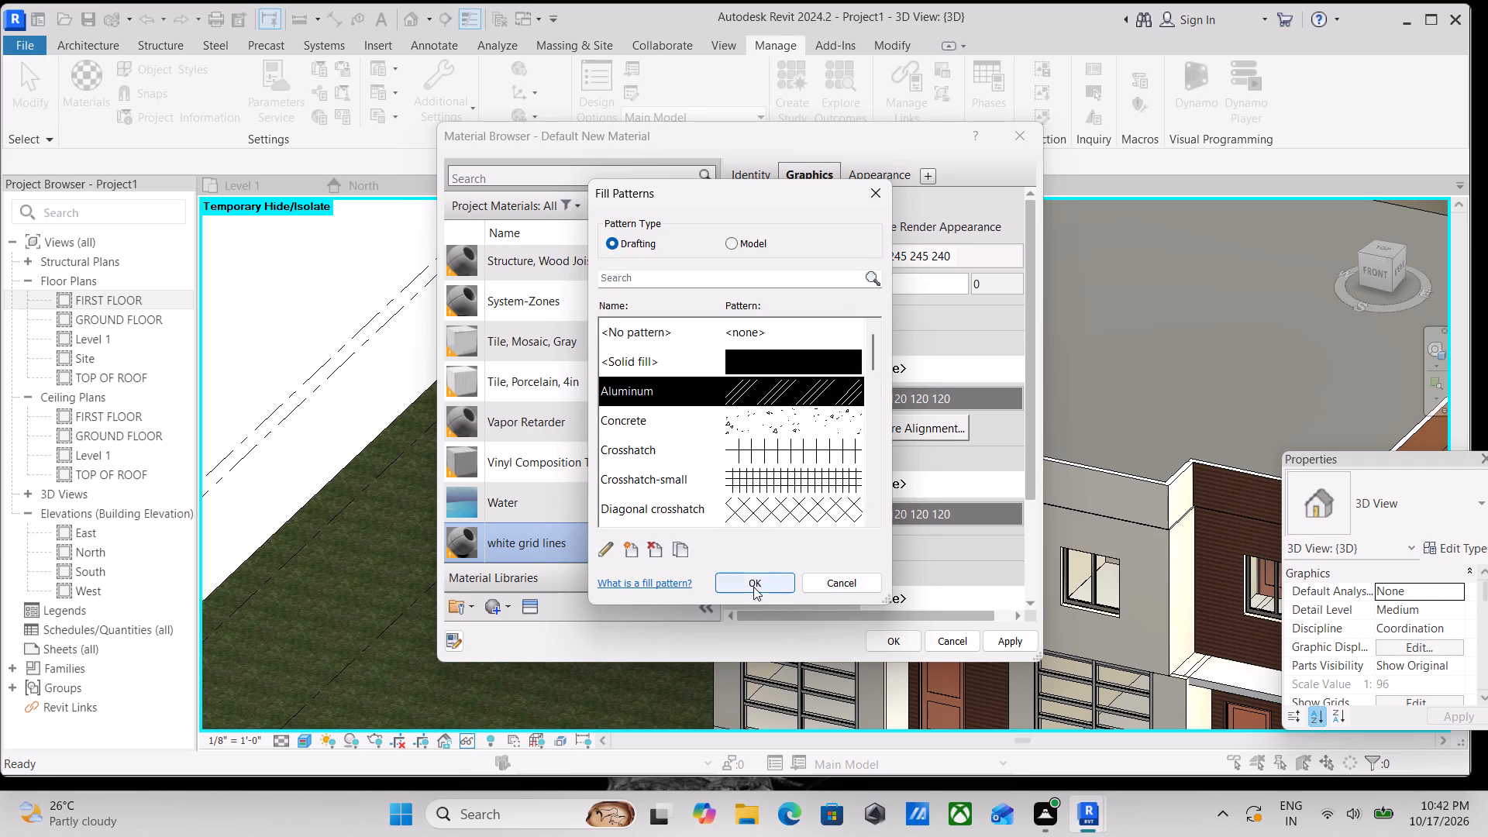
pyautogui.click(753, 587)
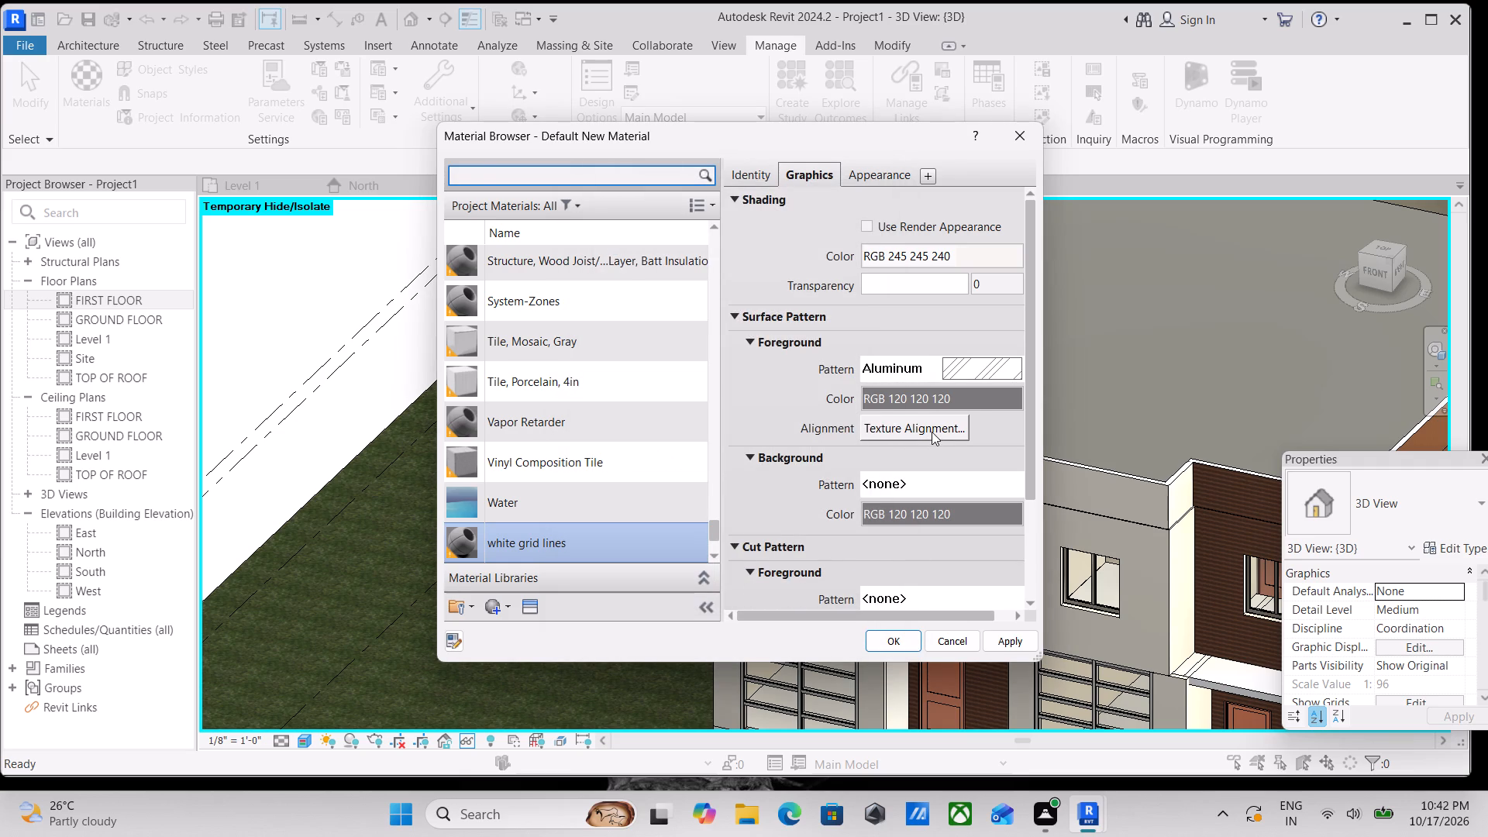
# Review the texture alignment, cut patterns, identity and appearance settings of the white grid lines material.
pyautogui.click(932, 432)
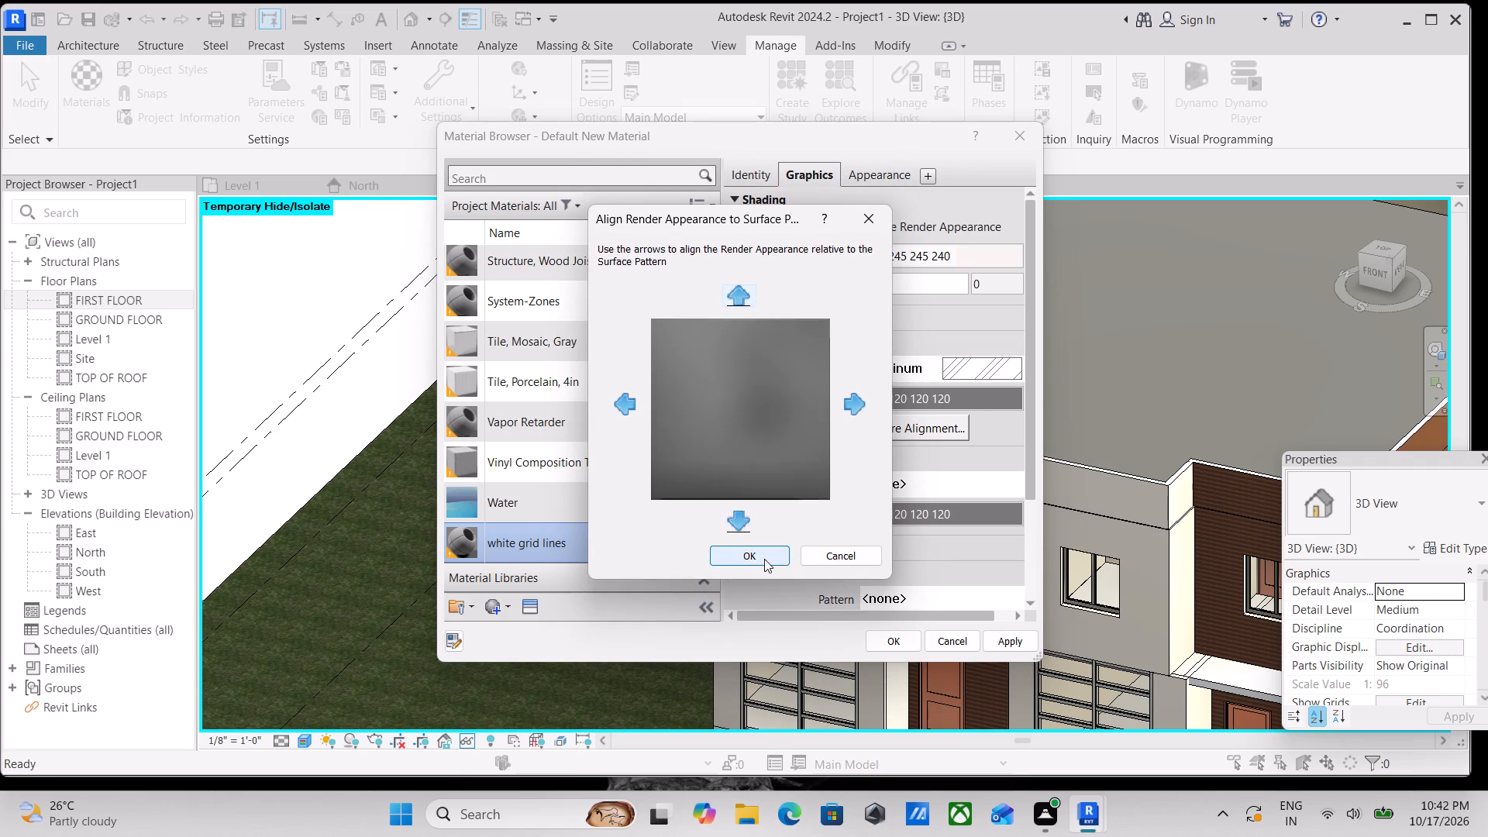
pyautogui.click(764, 559)
pyautogui.scroll(-1, 862, 480)
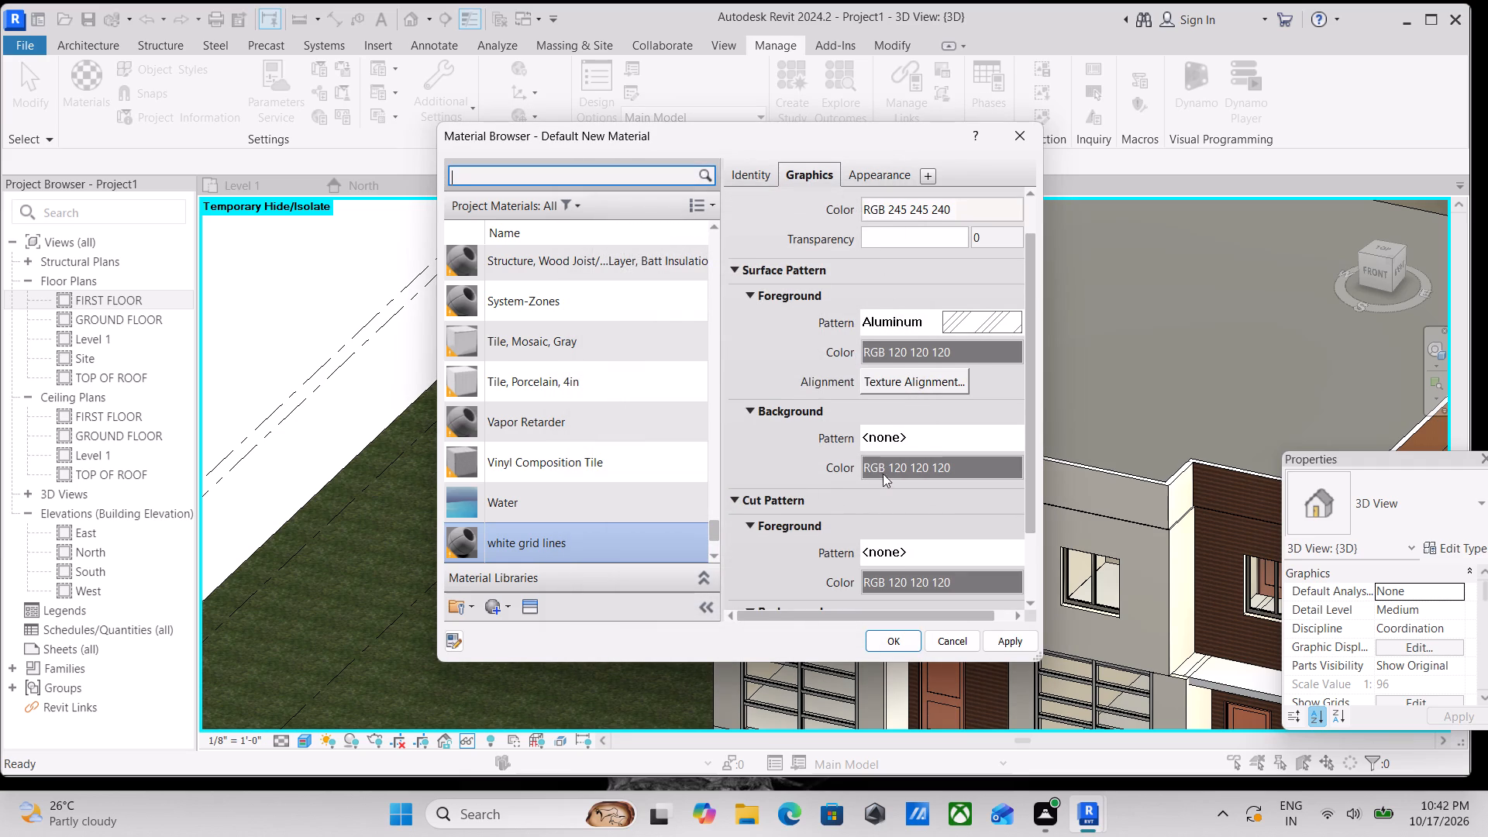
pyautogui.scroll(-3, 883, 473)
pyautogui.click(895, 471)
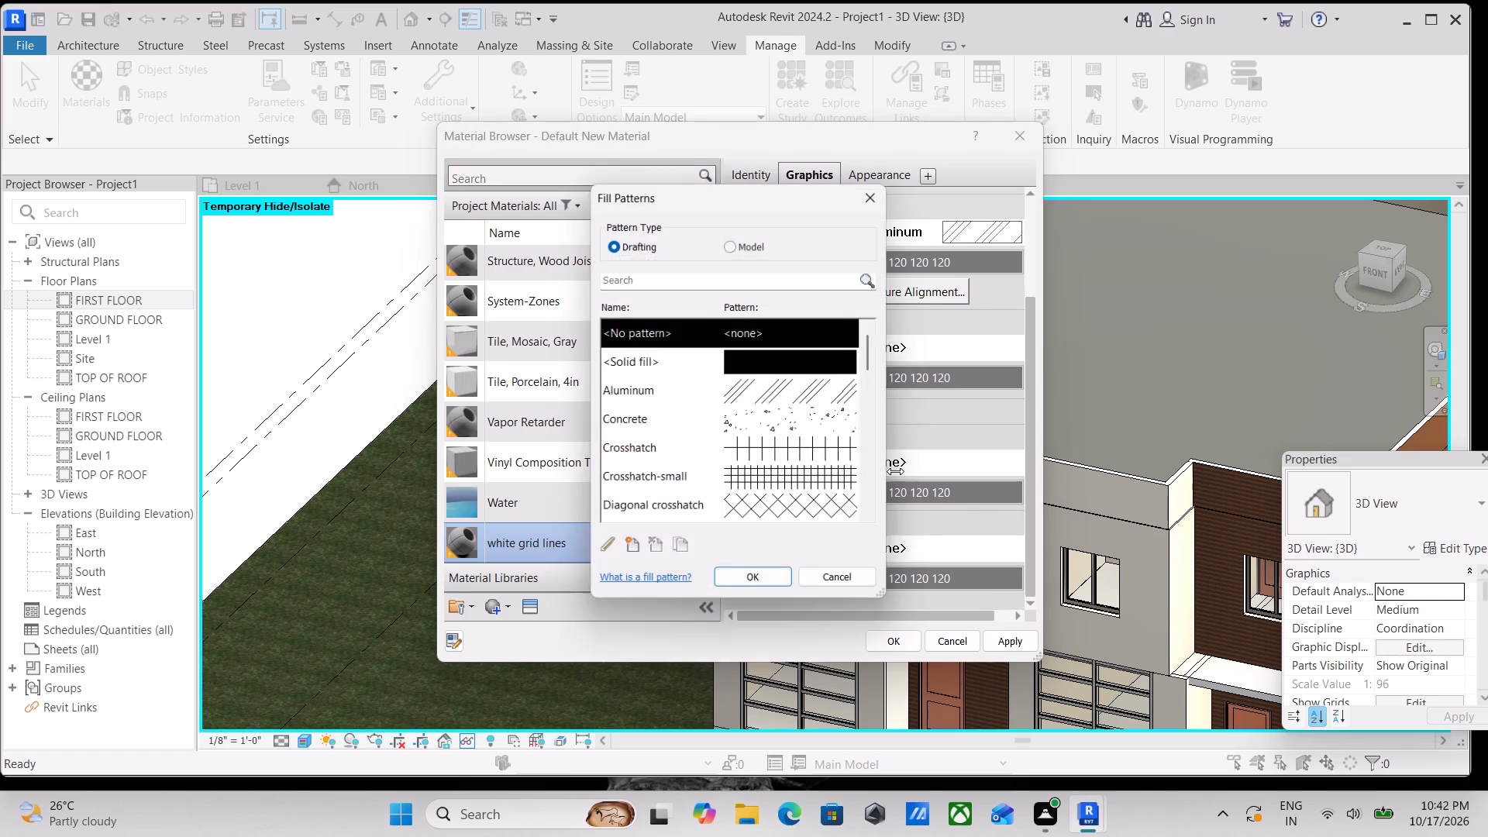
pyautogui.click(783, 585)
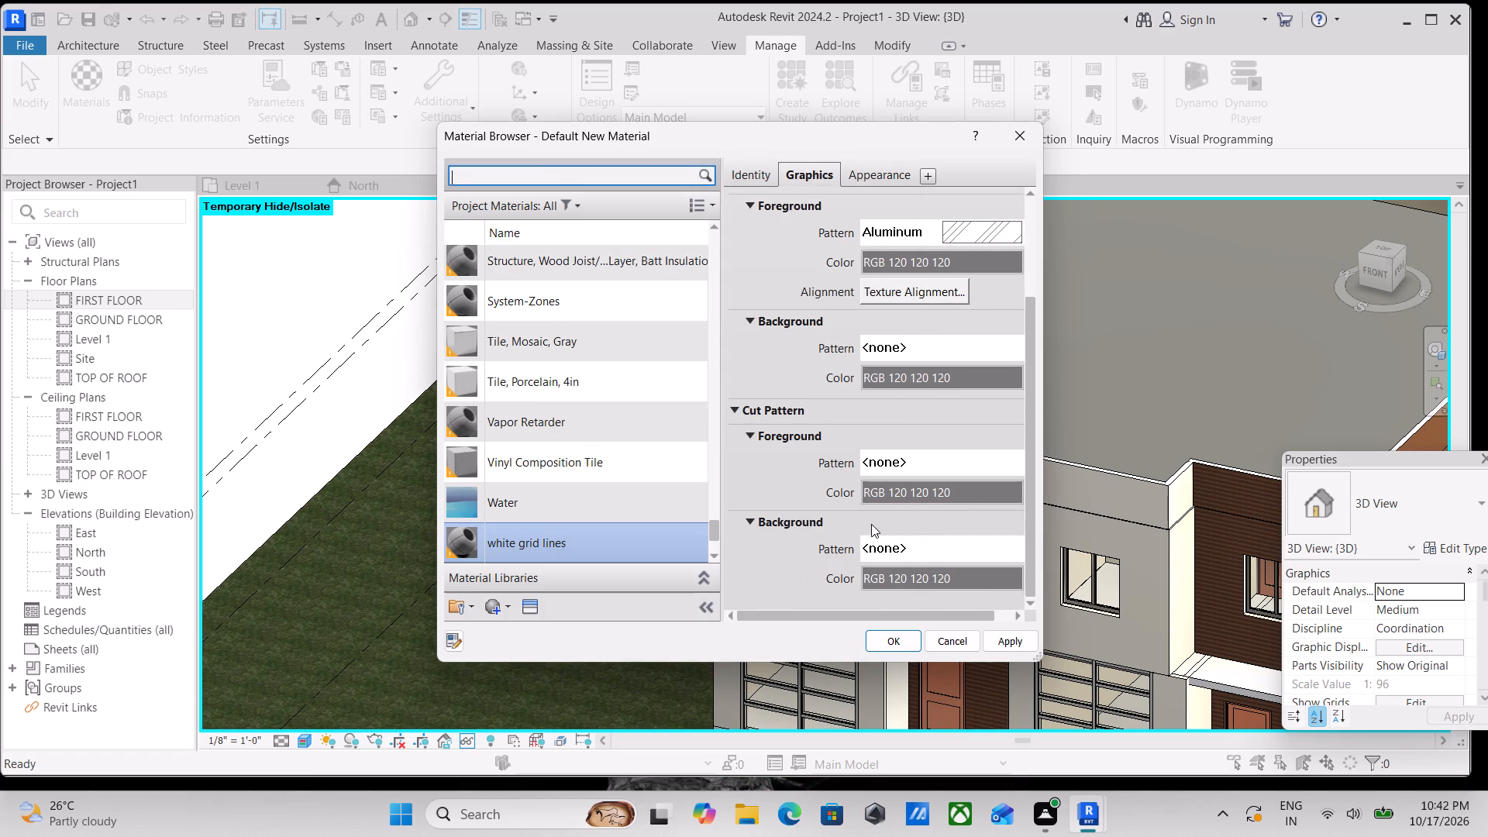
pyautogui.scroll(-2, 897, 539)
pyautogui.click(897, 546)
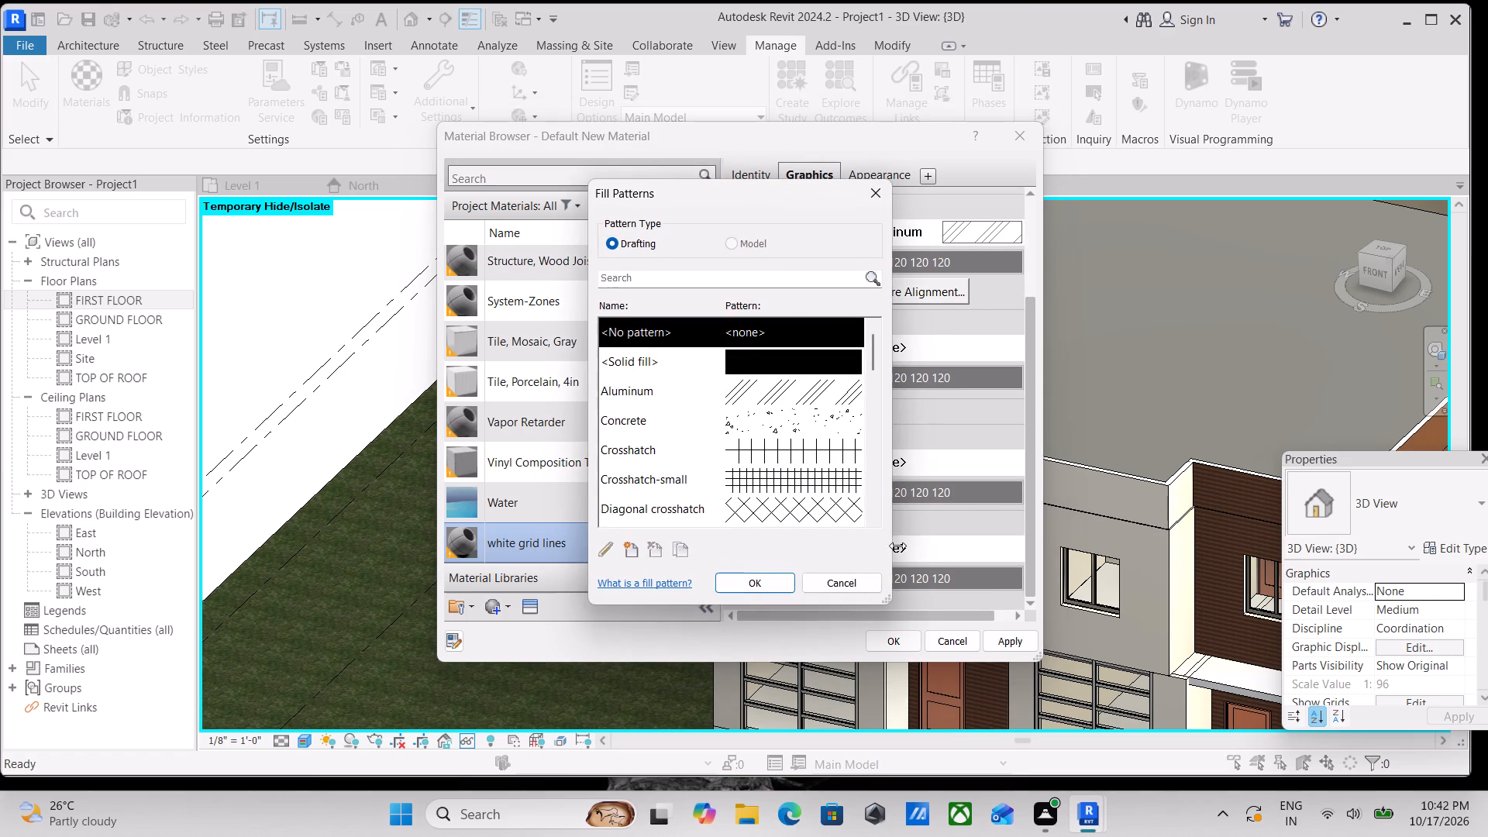
pyautogui.click(763, 590)
pyautogui.scroll(-3, 925, 472)
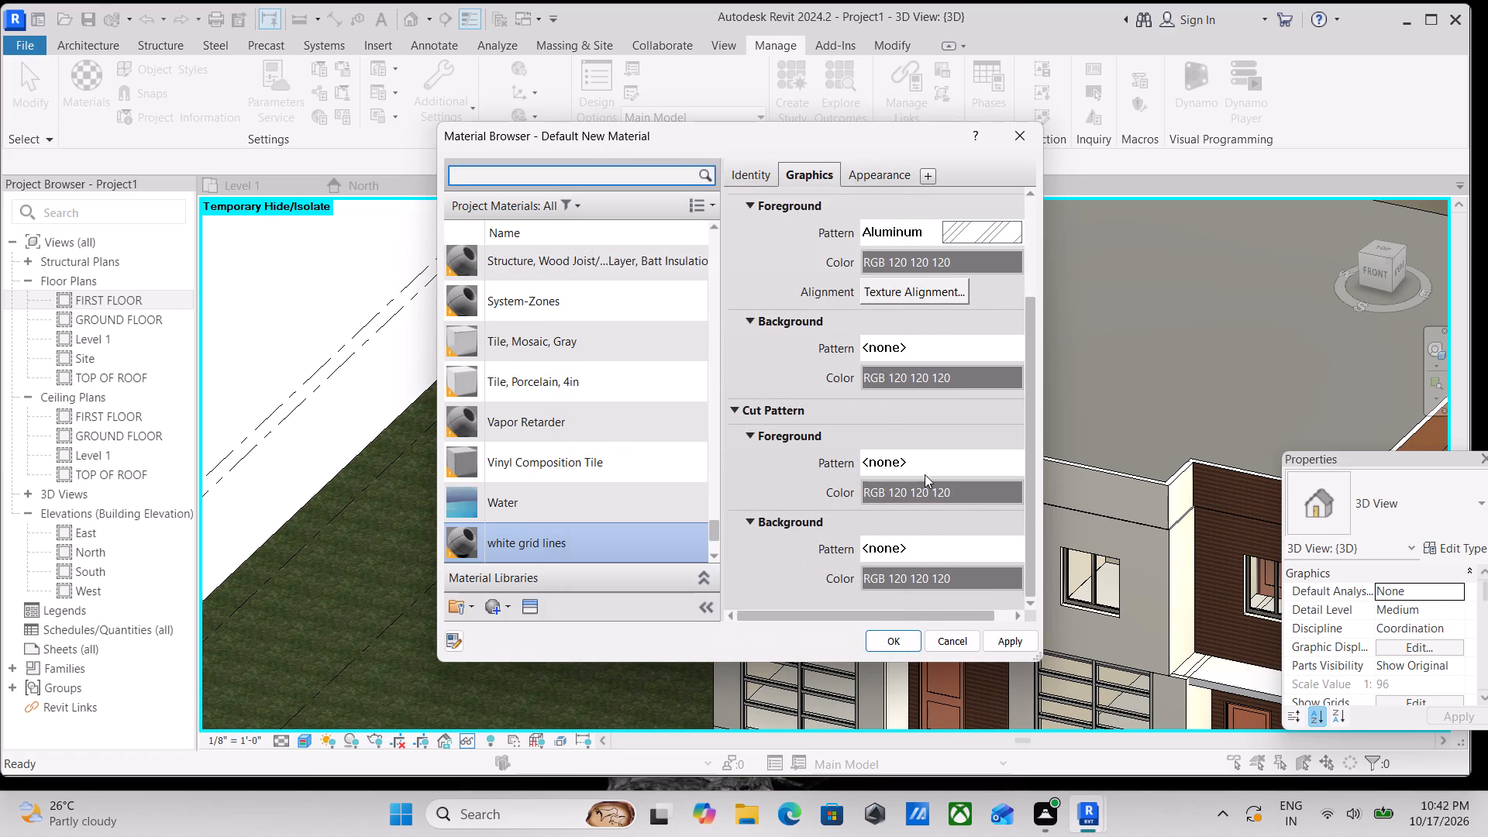
pyautogui.click(858, 181)
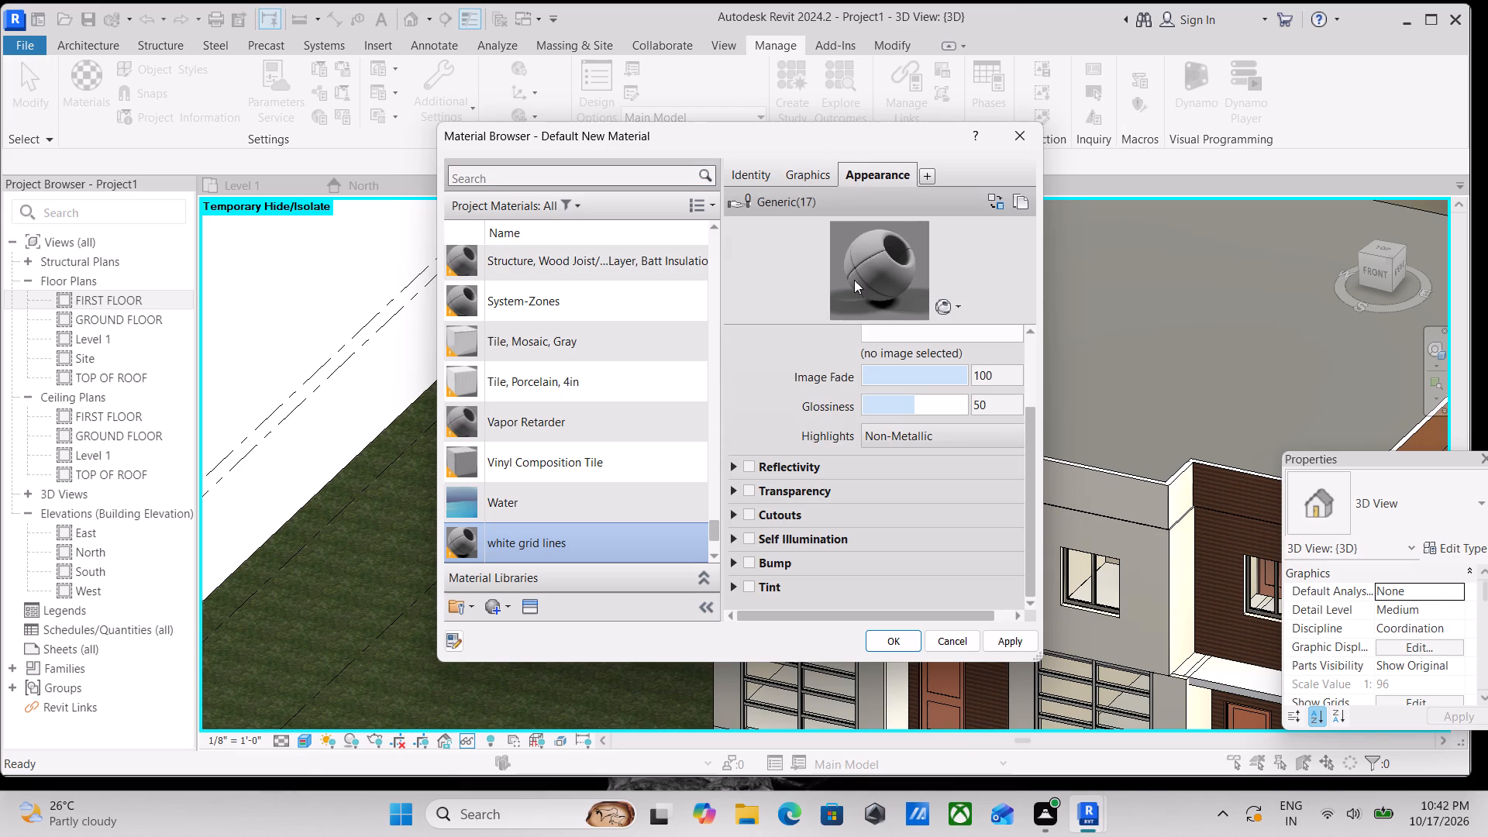
pyautogui.click(742, 169)
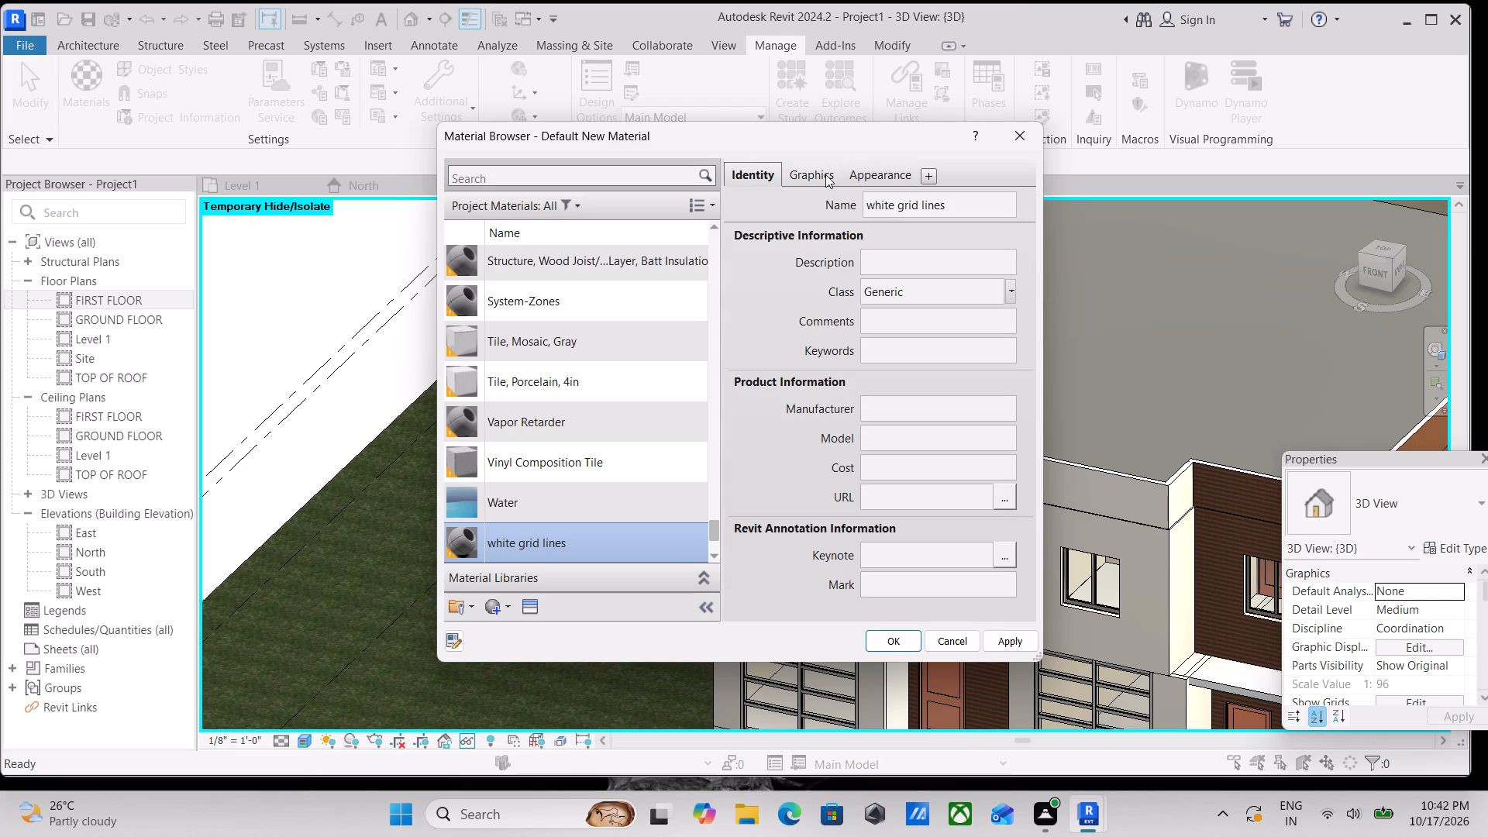
pyautogui.click(880, 170)
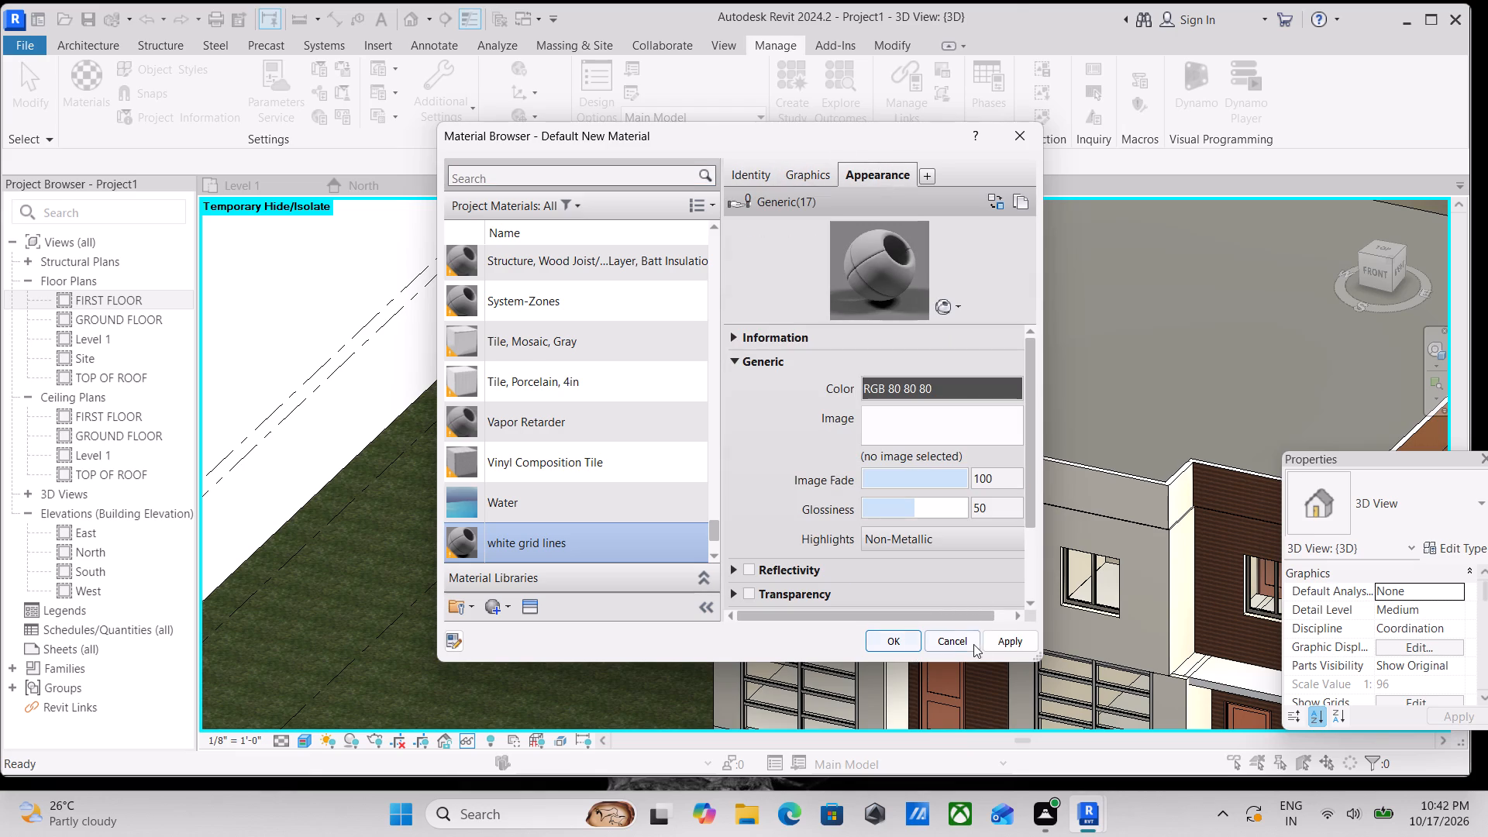
# Apply the white grid lines material changes and finish editing materials.
pyautogui.click(1007, 638)
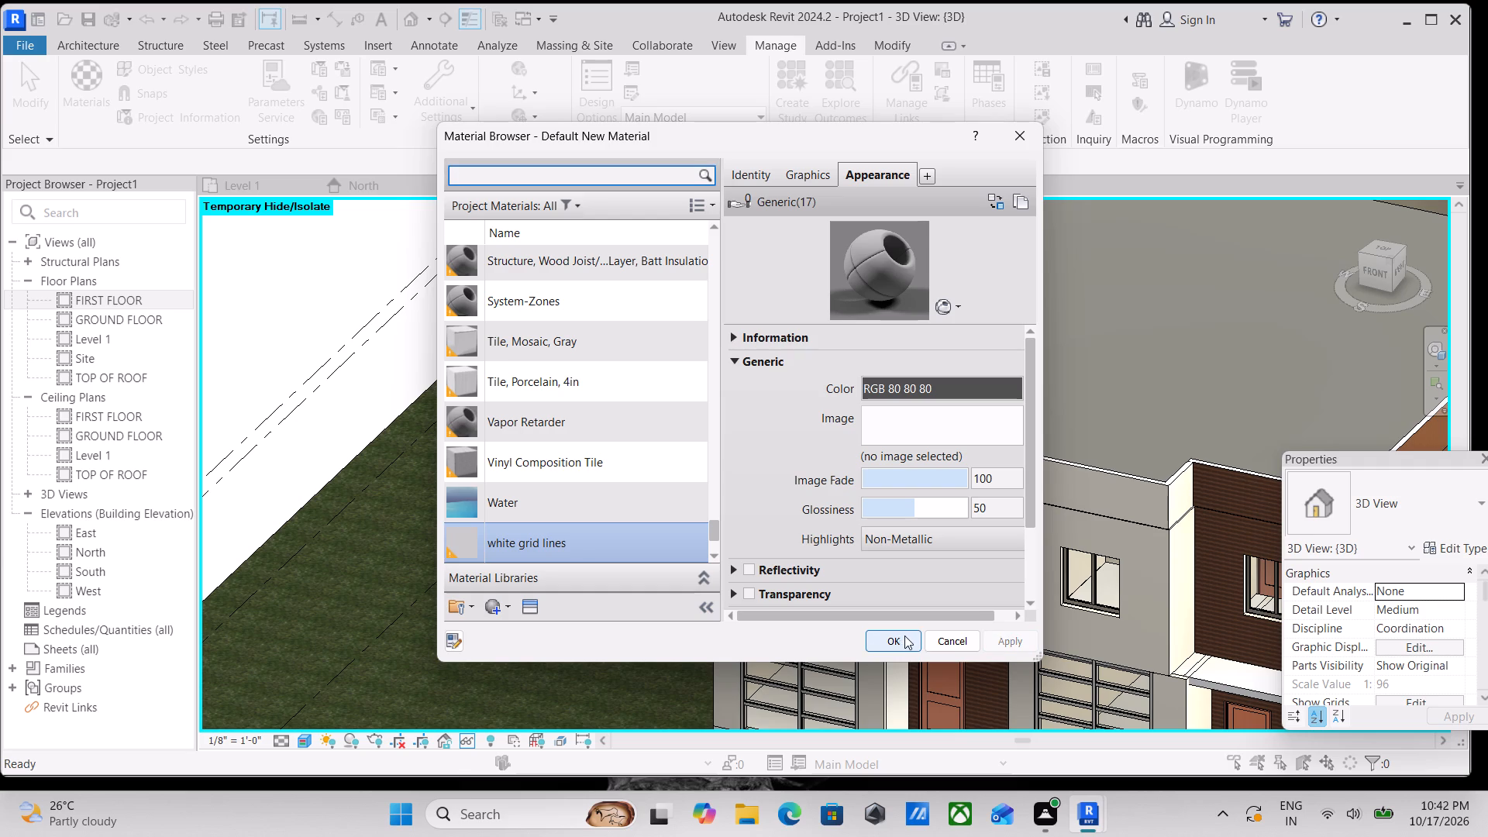
pyautogui.click(899, 635)
# Paint the end unit's upper-floor front wall face and the parapet band above it with the white grid lines material.
pyautogui.scroll(2, 812, 477)
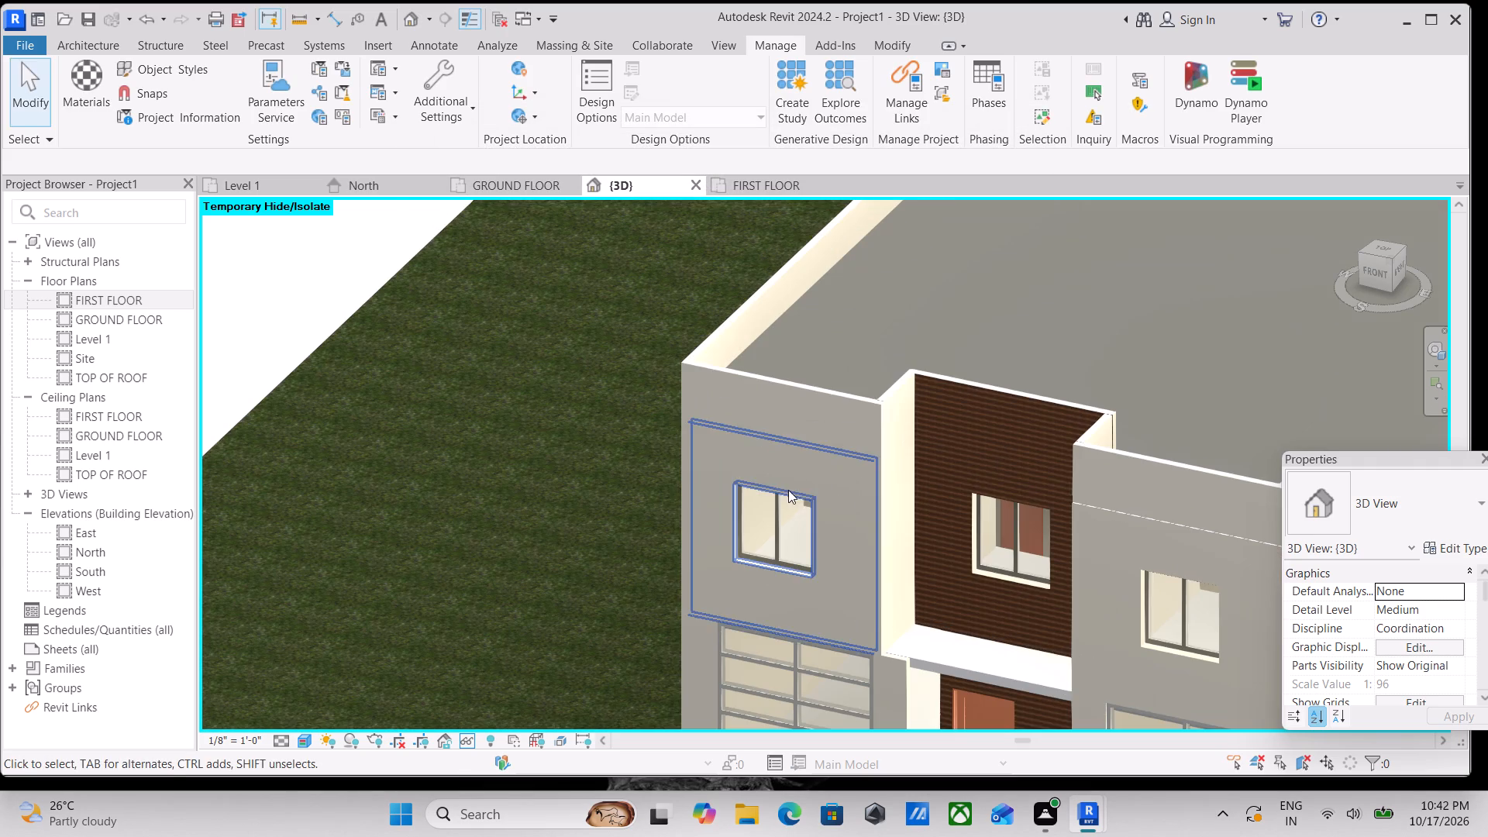
pyautogui.write('pt')
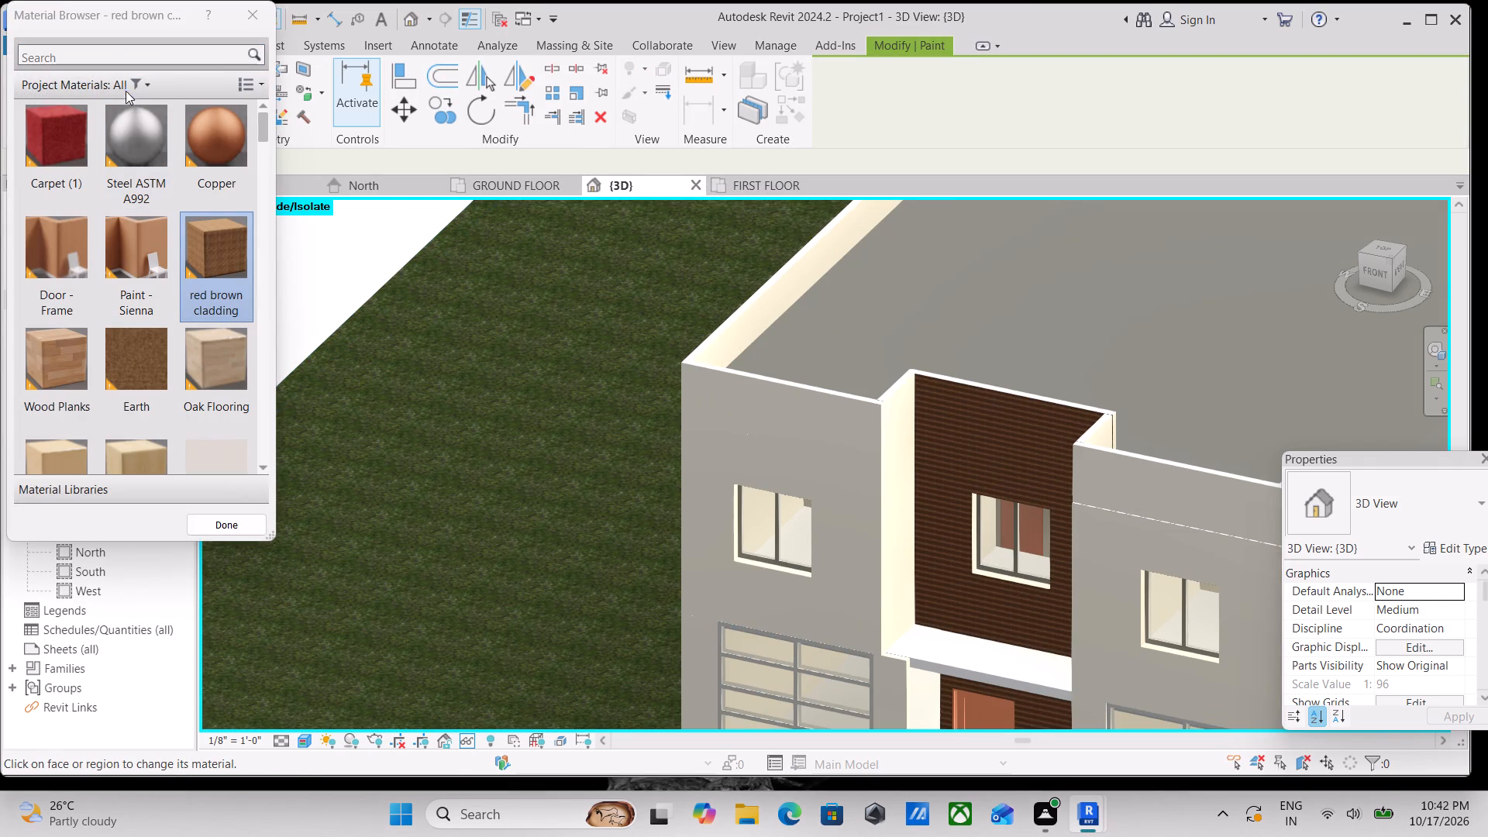
pyautogui.click(105, 57)
pyautogui.write('wh')
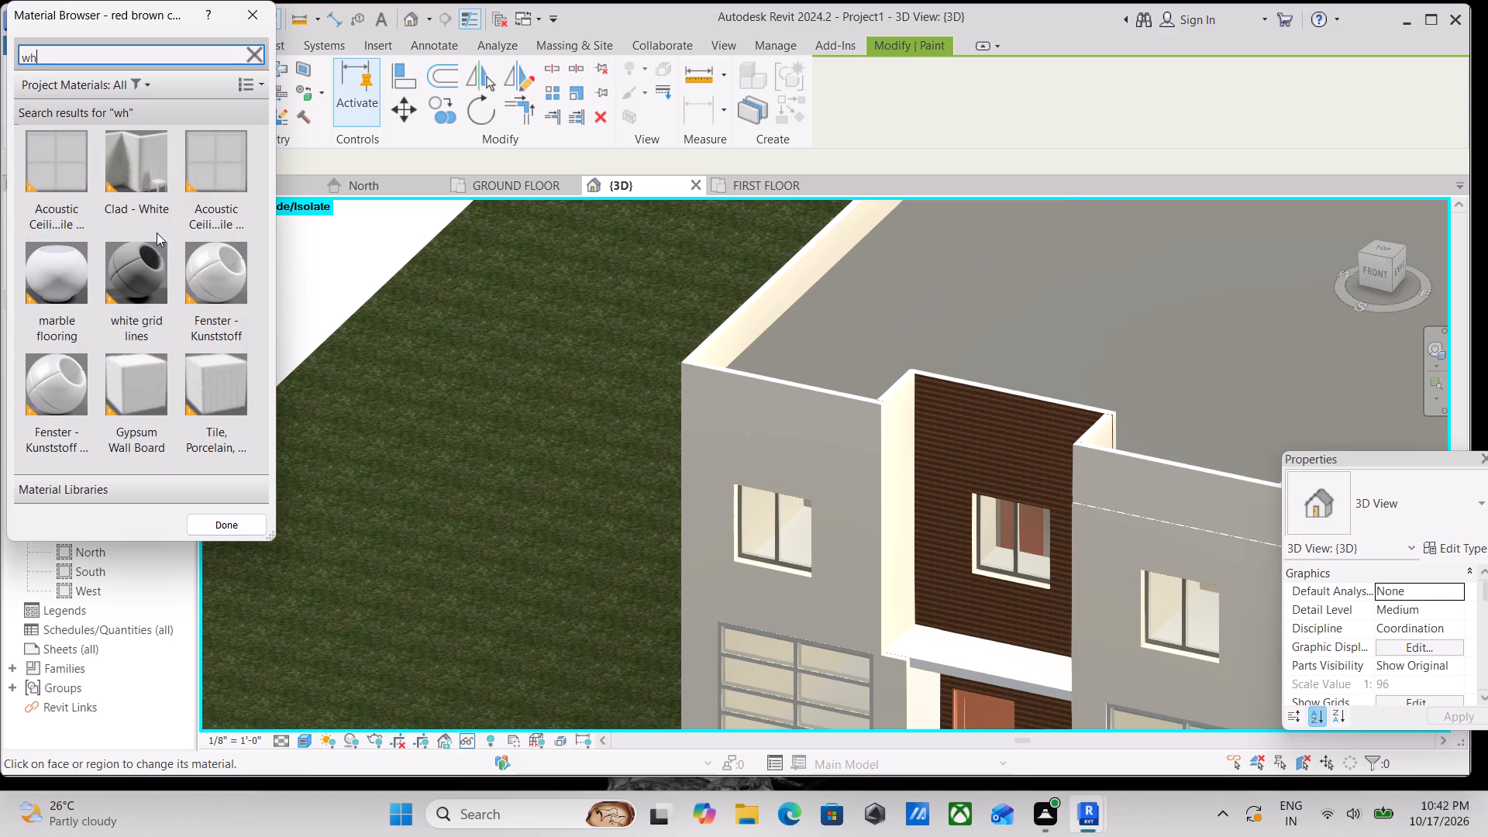
pyautogui.write('it')
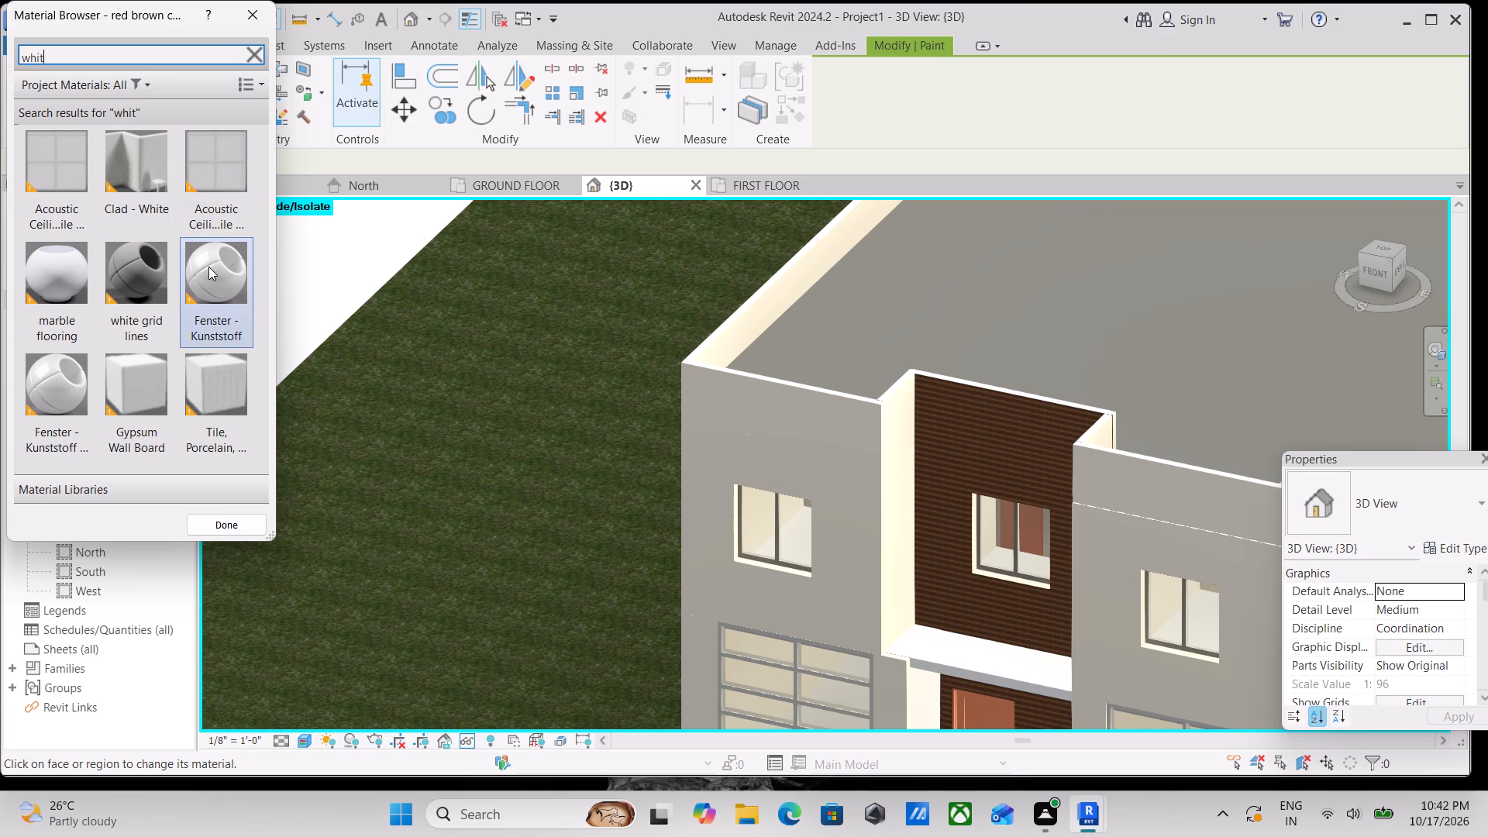
pyautogui.press('e')
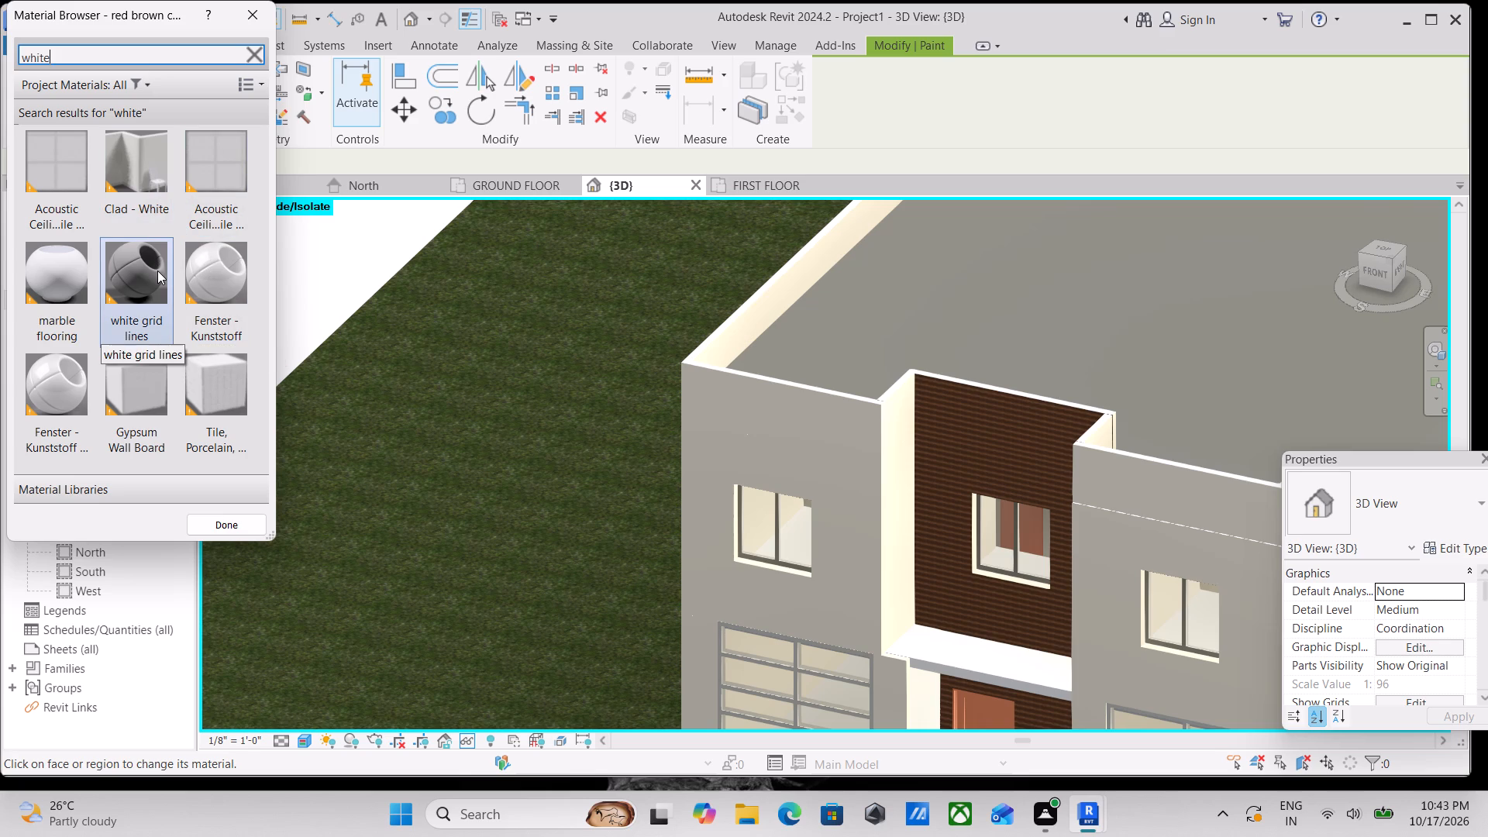
pyautogui.press('space')
pyautogui.write('g')
pyautogui.press('r')
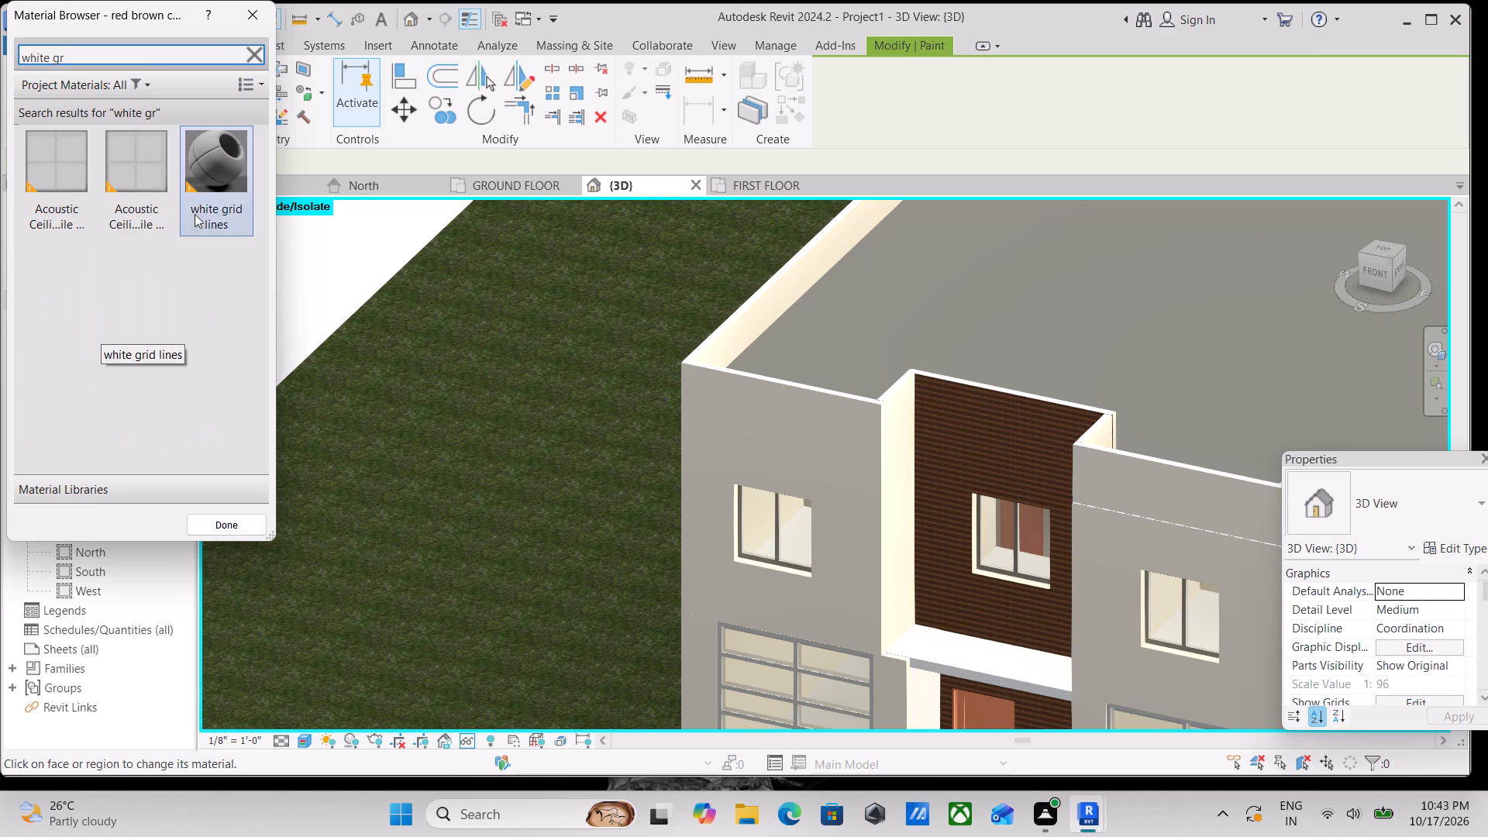
pyautogui.click(201, 182)
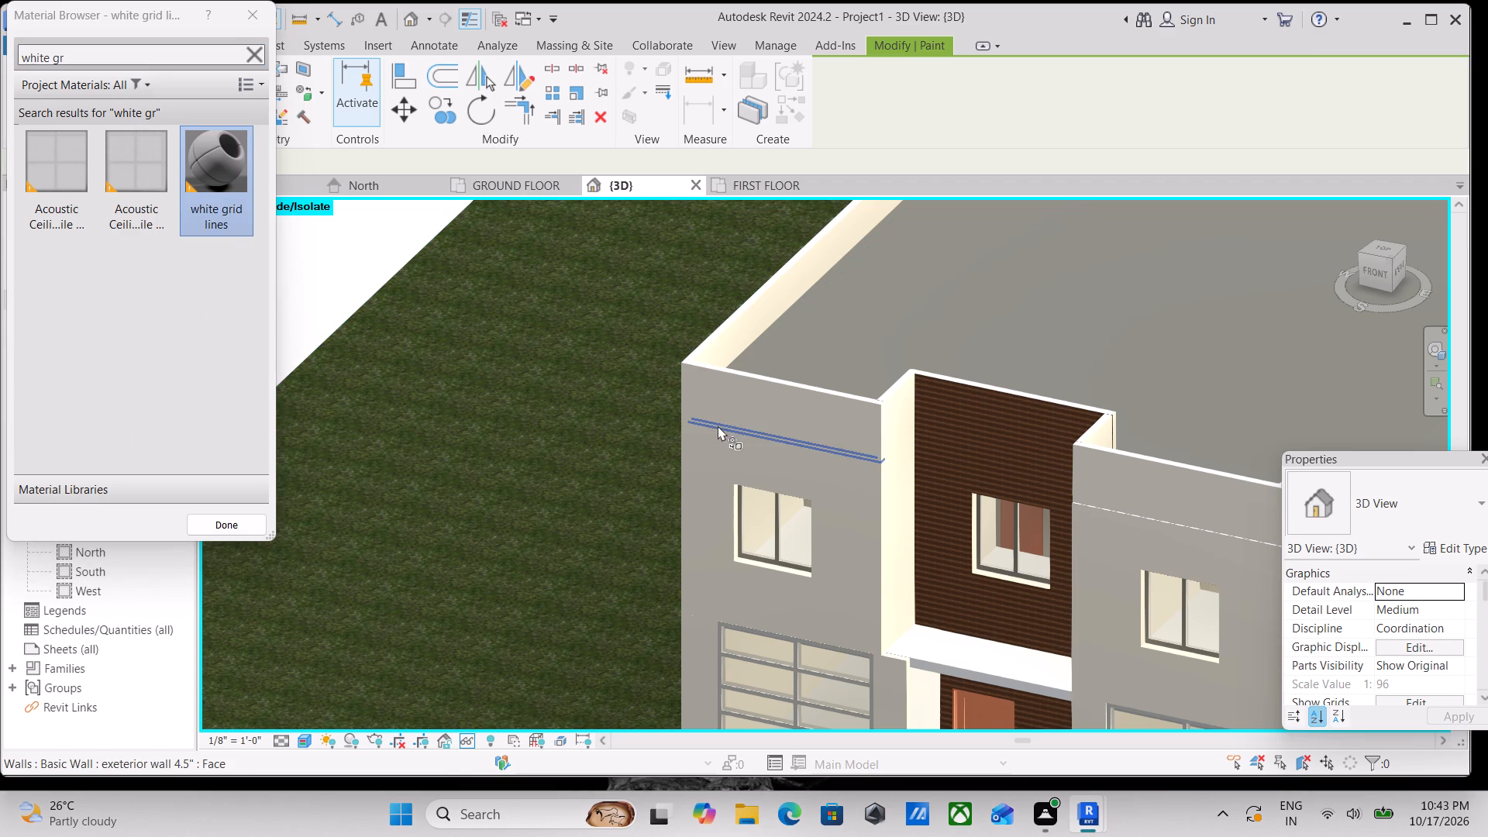
pyautogui.click(706, 521)
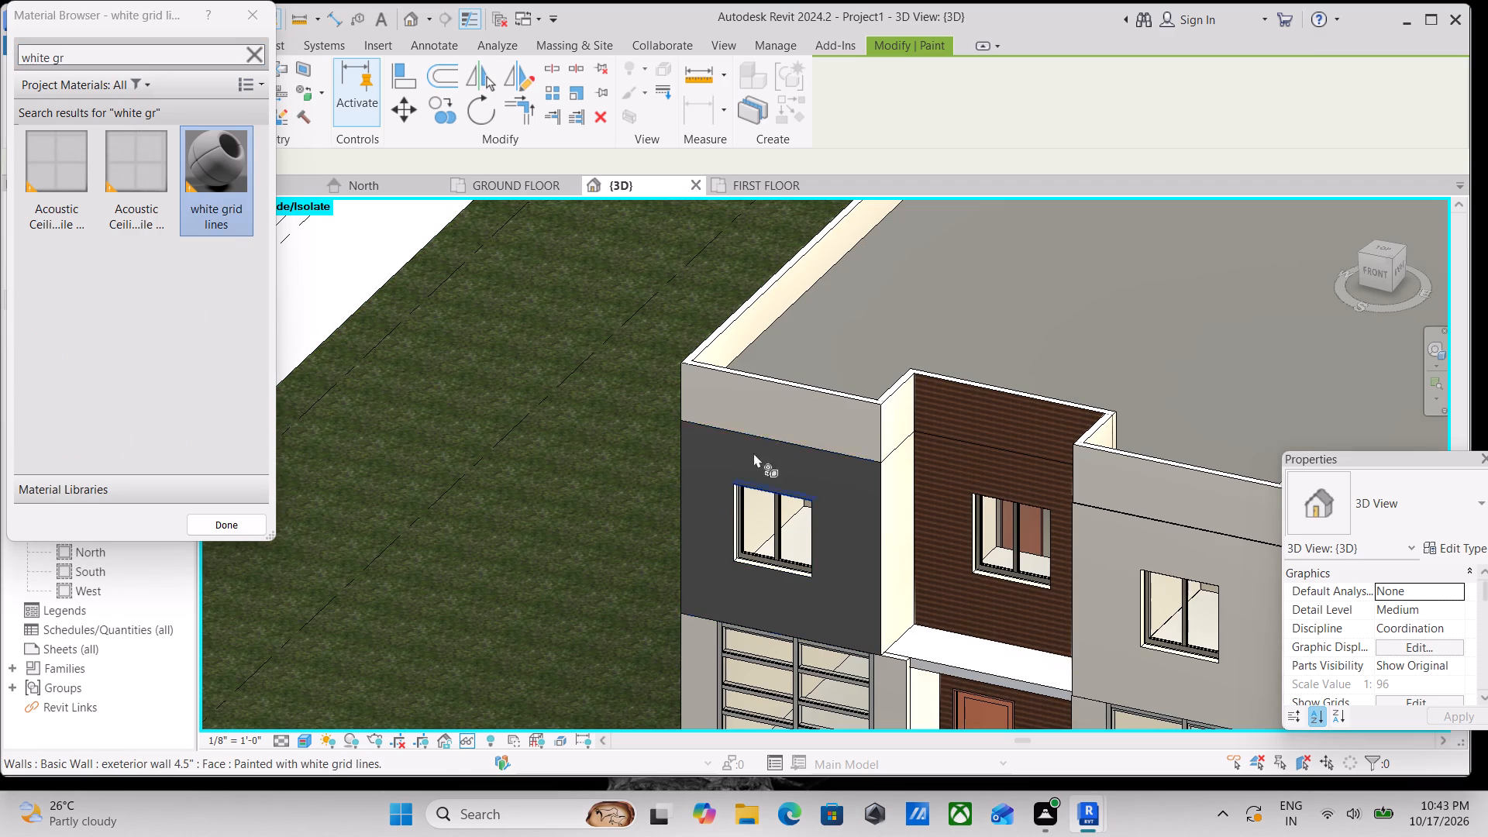
pyautogui.click(768, 415)
pyautogui.scroll(-1, 769, 446)
pyautogui.moveTo(769, 446); pyautogui.dragTo(839, 301, button='middle')
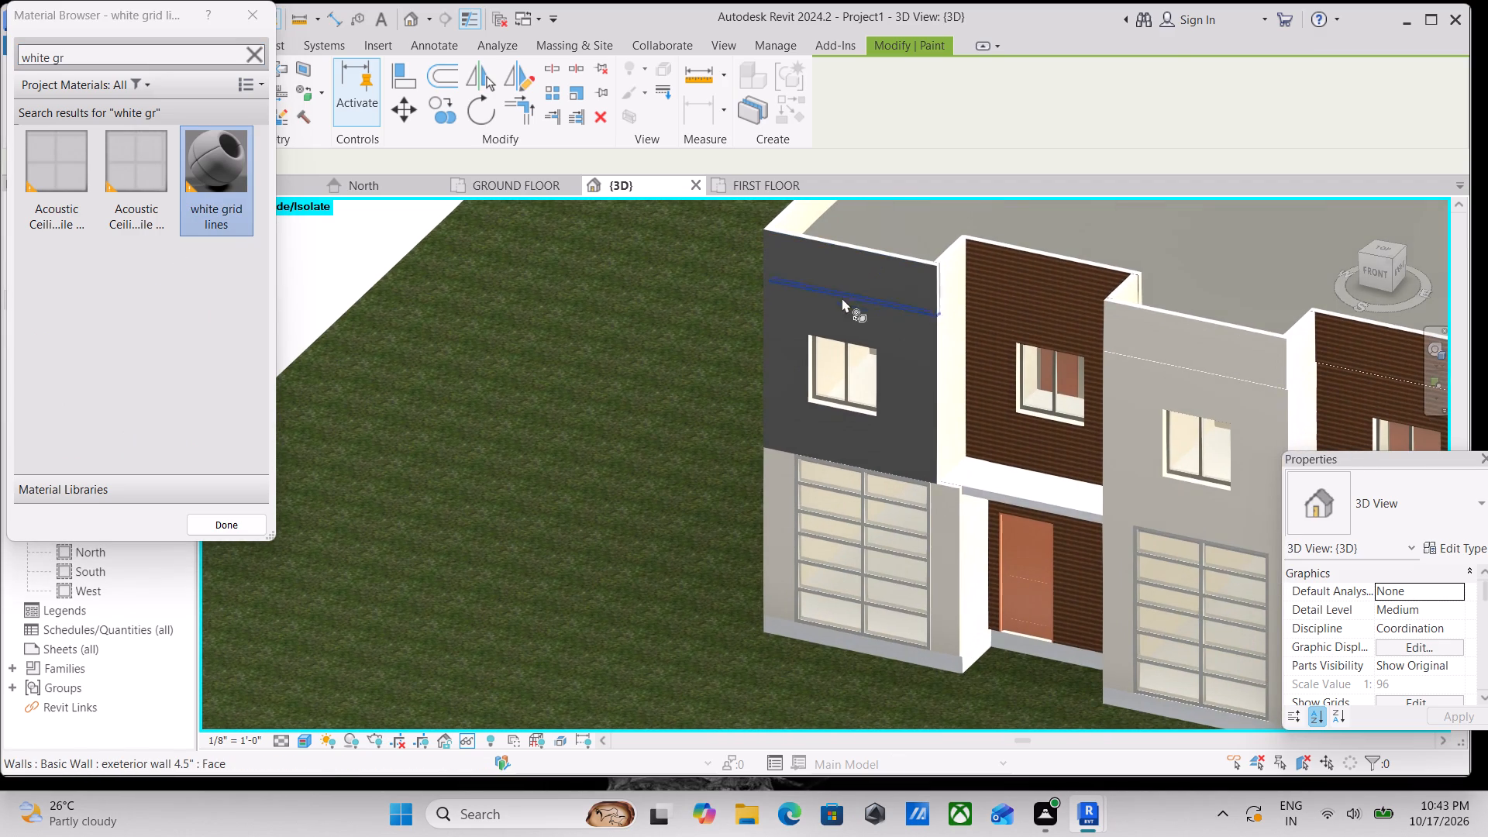
pyautogui.click(263, 11)
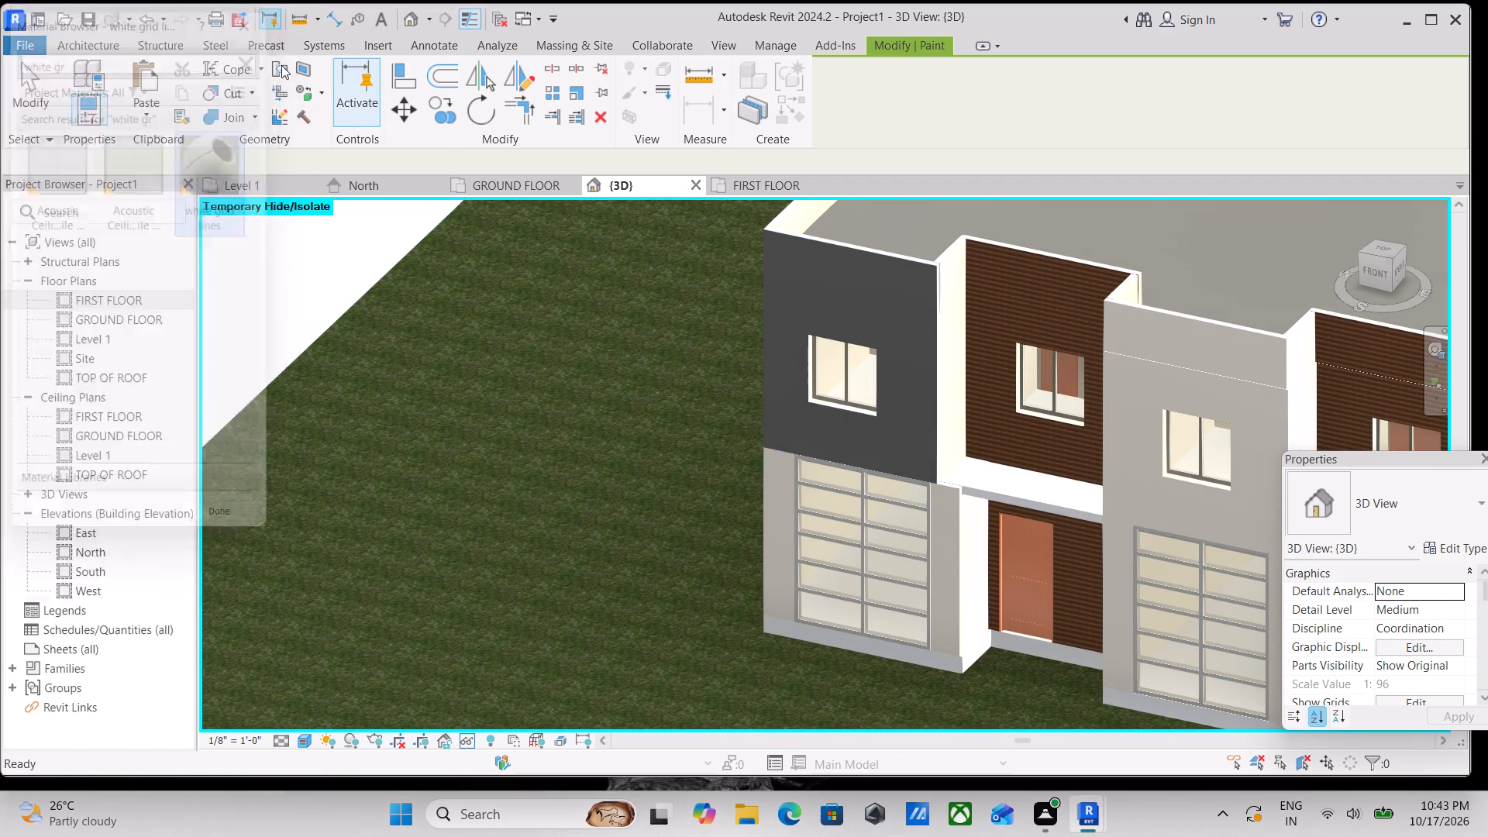
# Examine the painted finish up close around the end unit's upper-floor front window.
pyautogui.scroll(10, 938, 415)
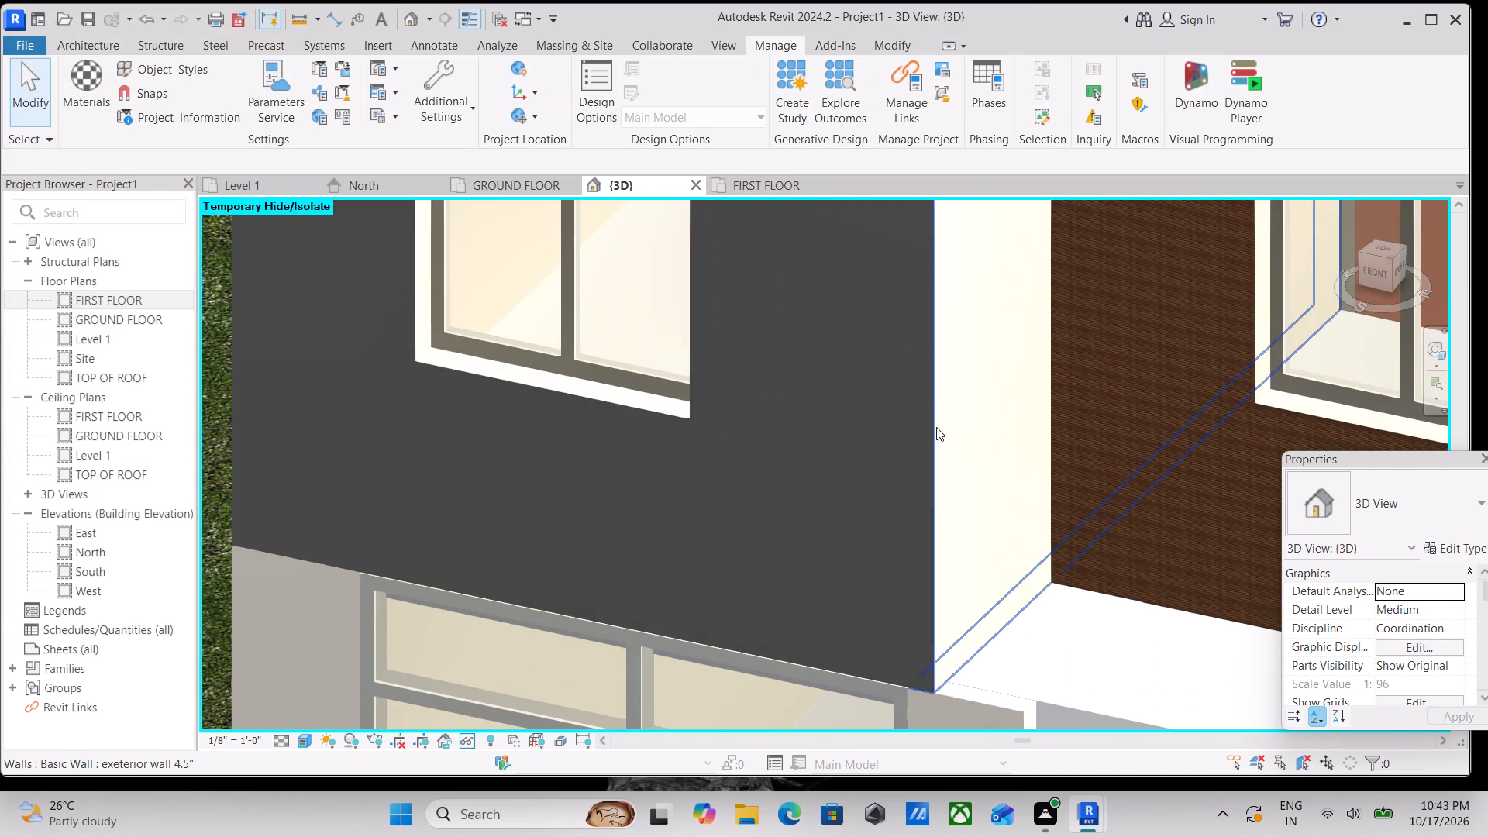
pyautogui.press('Escape')
pyautogui.press('Escape')
pyautogui.press('Escape')
pyautogui.click(716, 444)
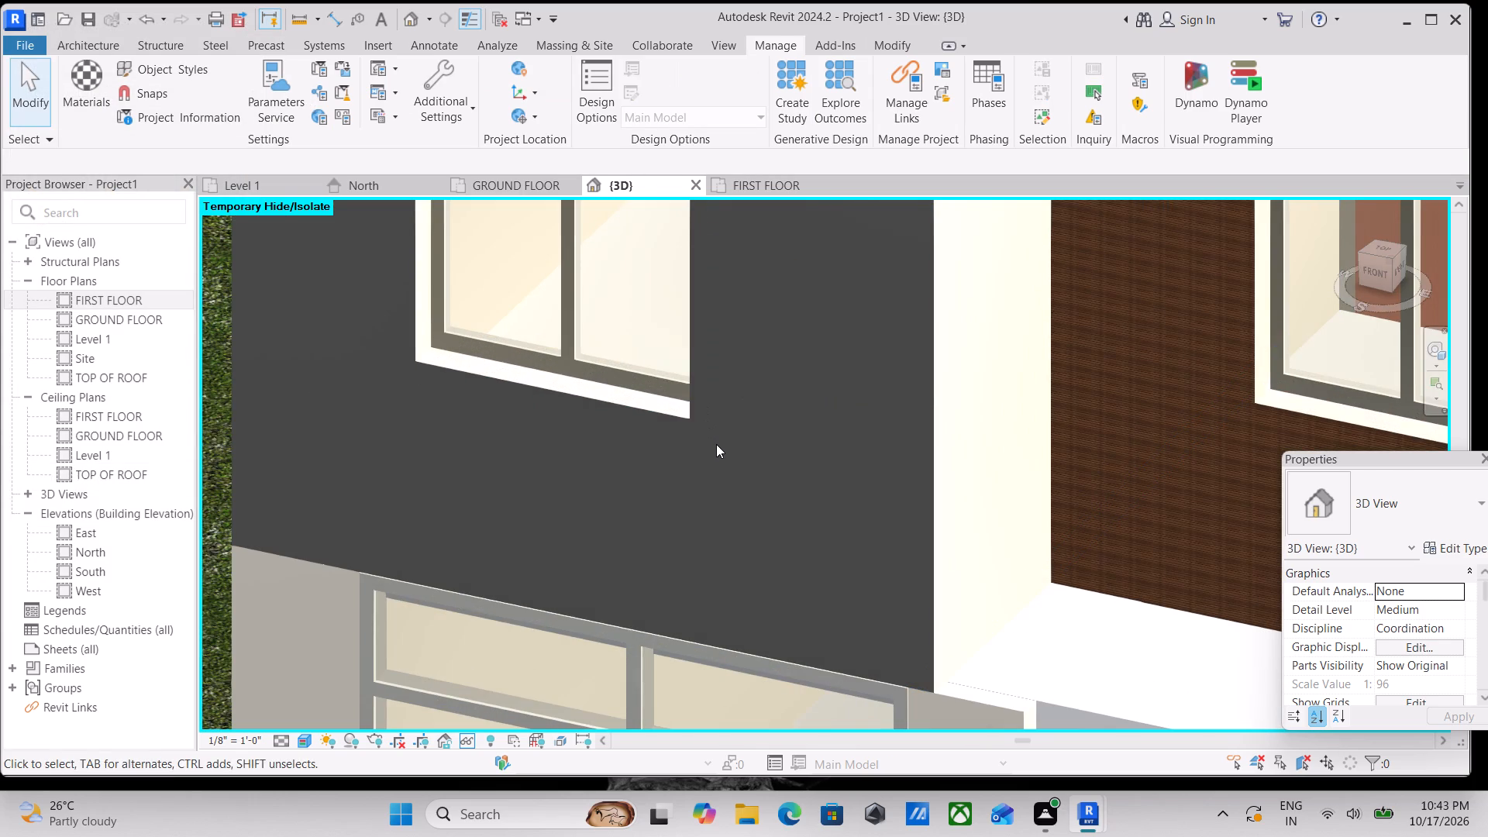
pyautogui.scroll(-3, 716, 444)
pyautogui.moveTo(716, 444); pyautogui.dragTo(729, 472, button='middle')
# Repaint the end unit's upper-floor front wall face, around the window, with the Clad - White material.
pyautogui.write('pt')
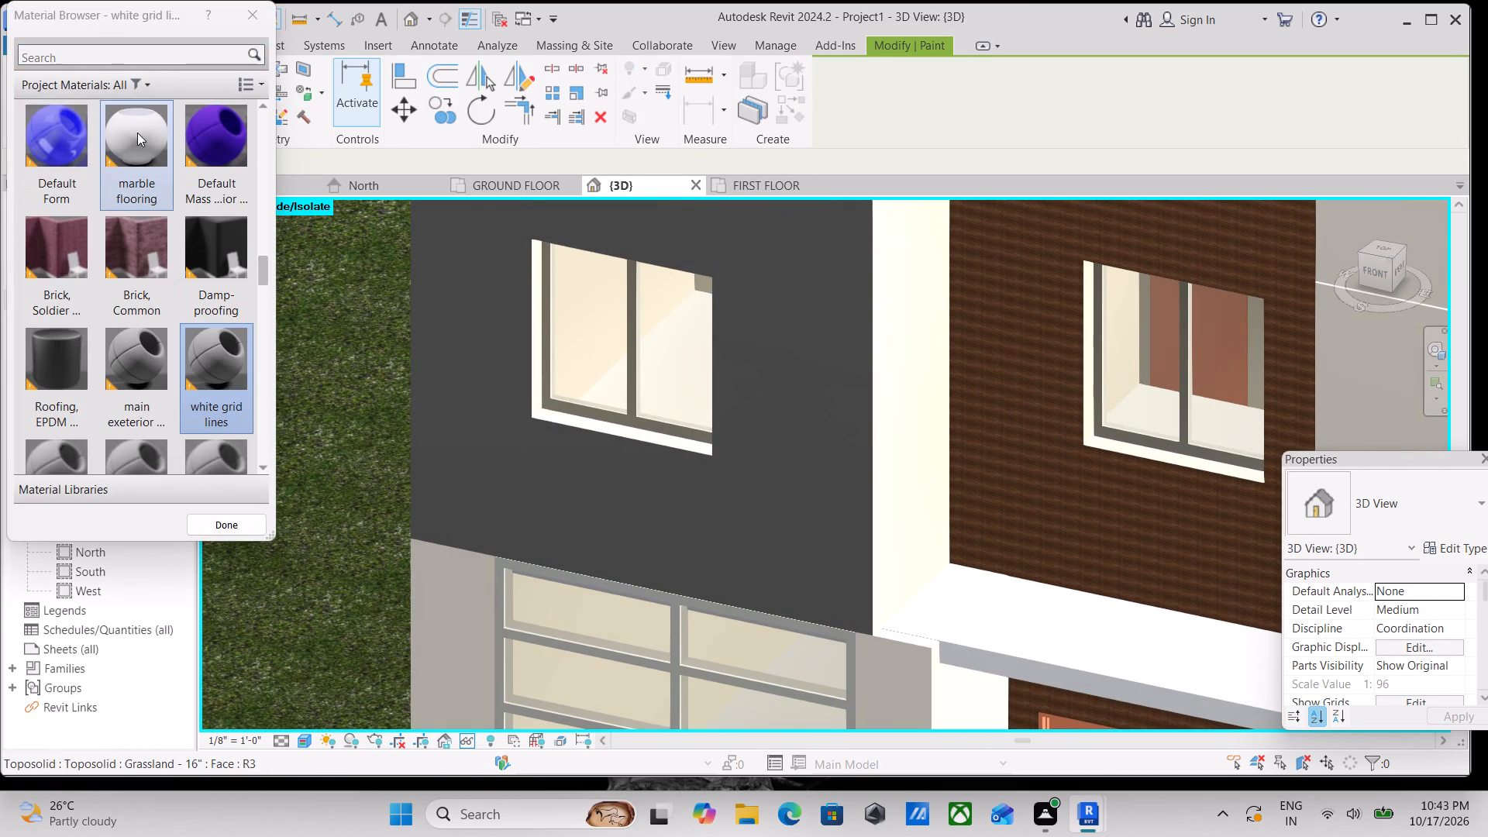
pyautogui.scroll(2, 137, 133)
pyautogui.click(116, 53)
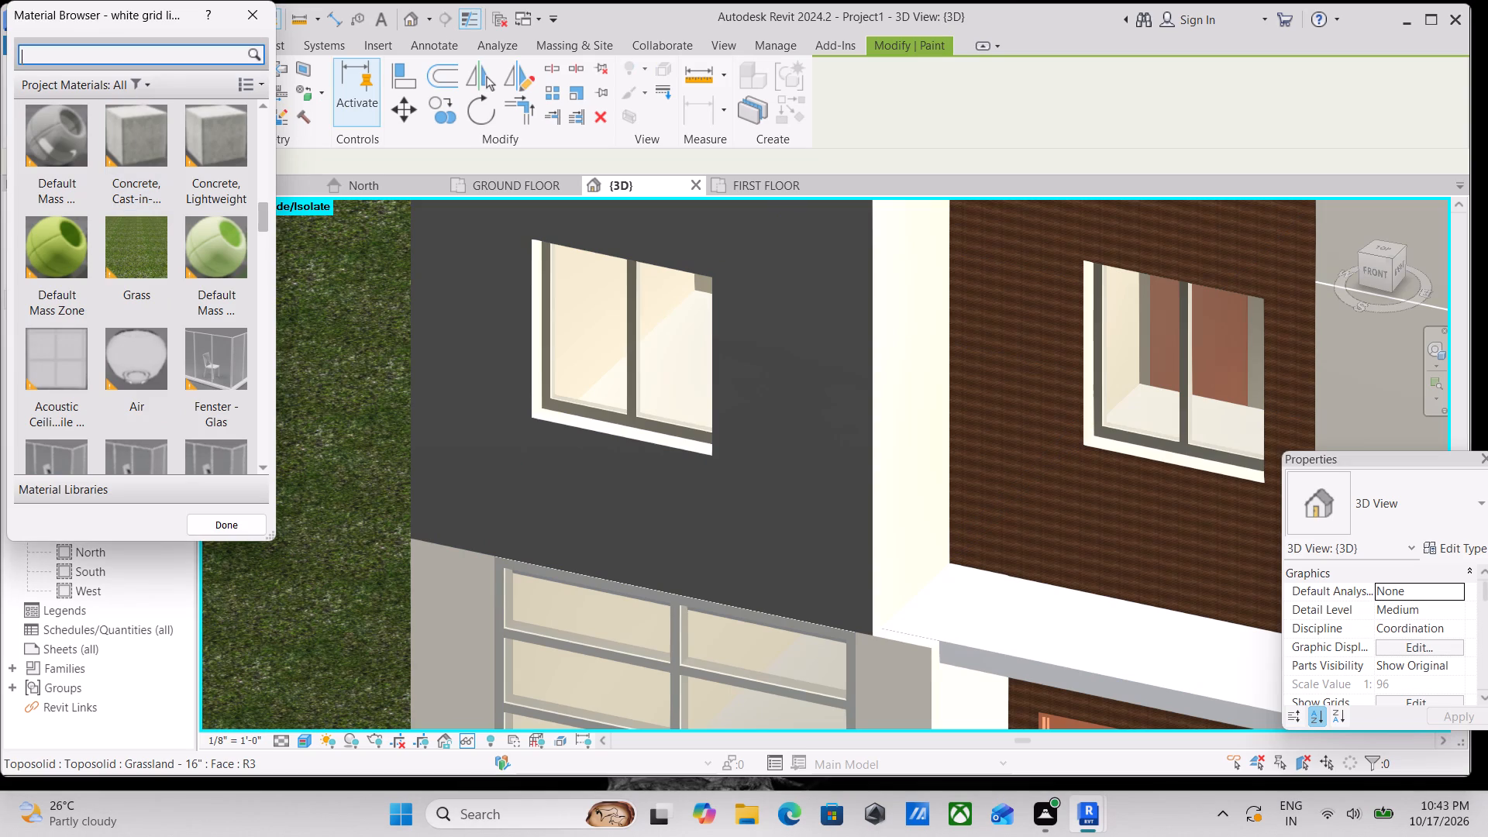
pyautogui.write('cl')
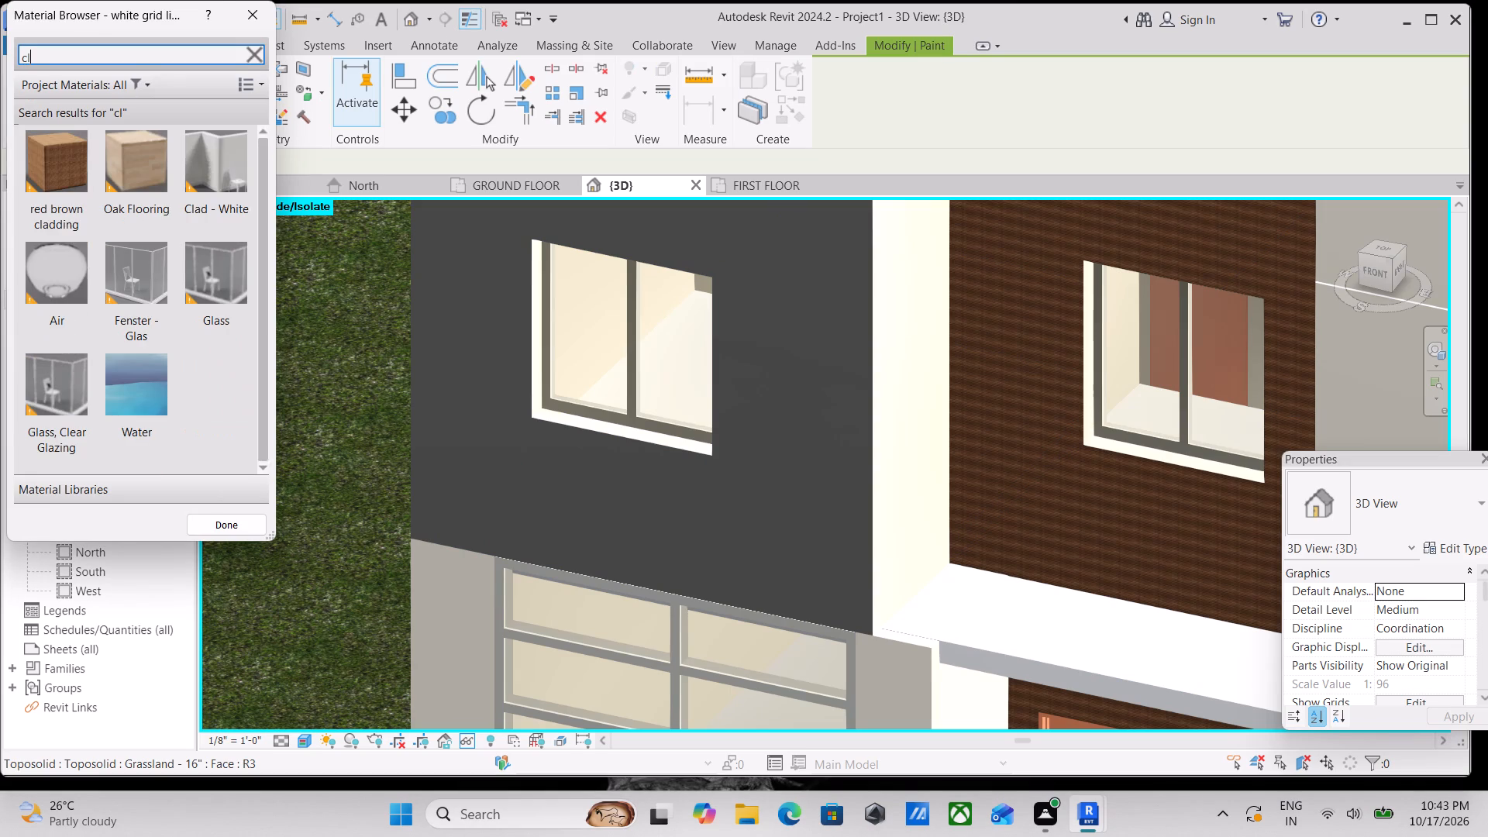
pyautogui.click(184, 174)
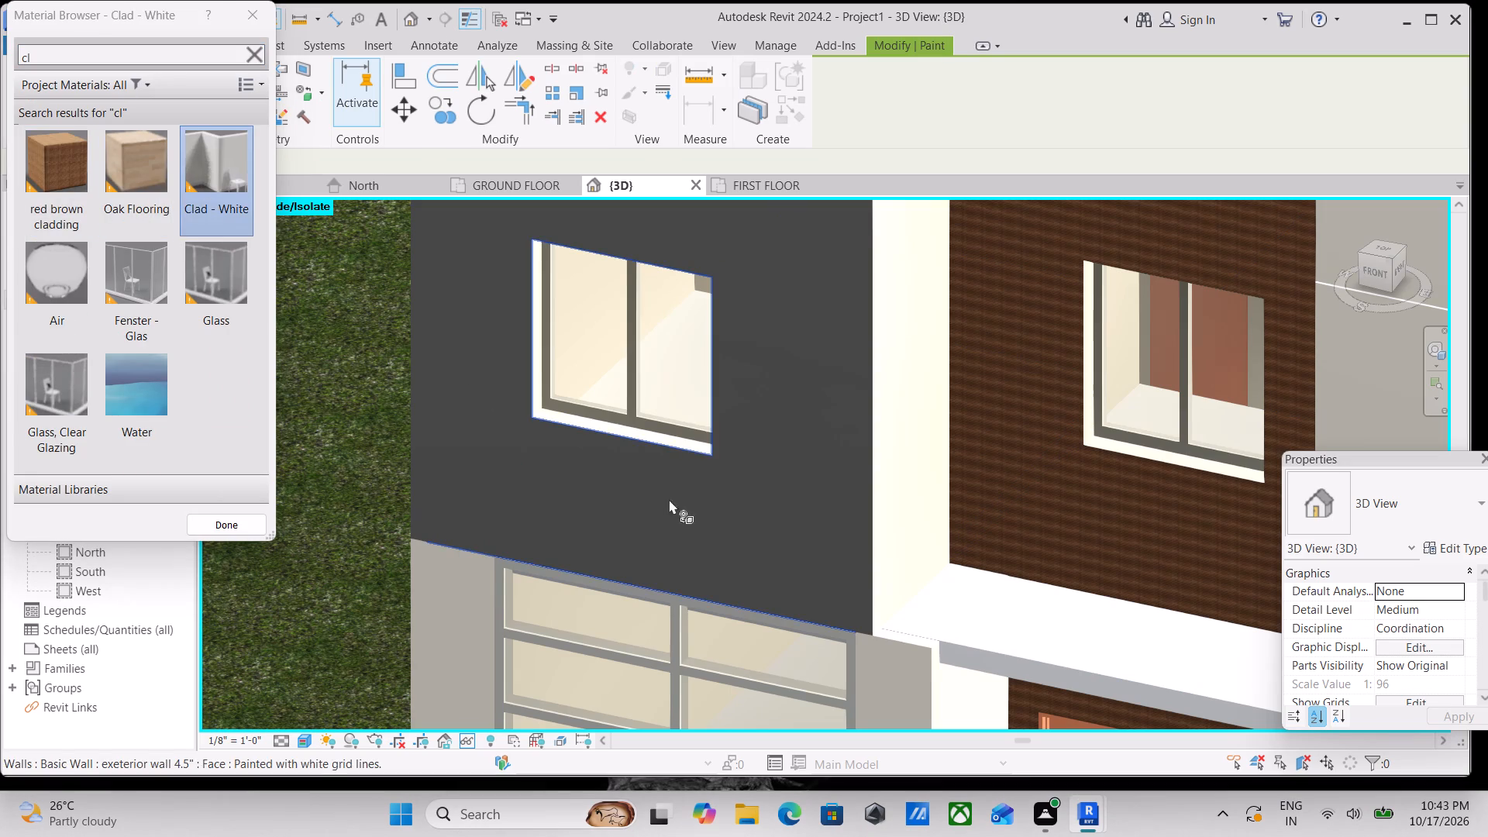
pyautogui.click(720, 512)
pyautogui.scroll(-7, 793, 497)
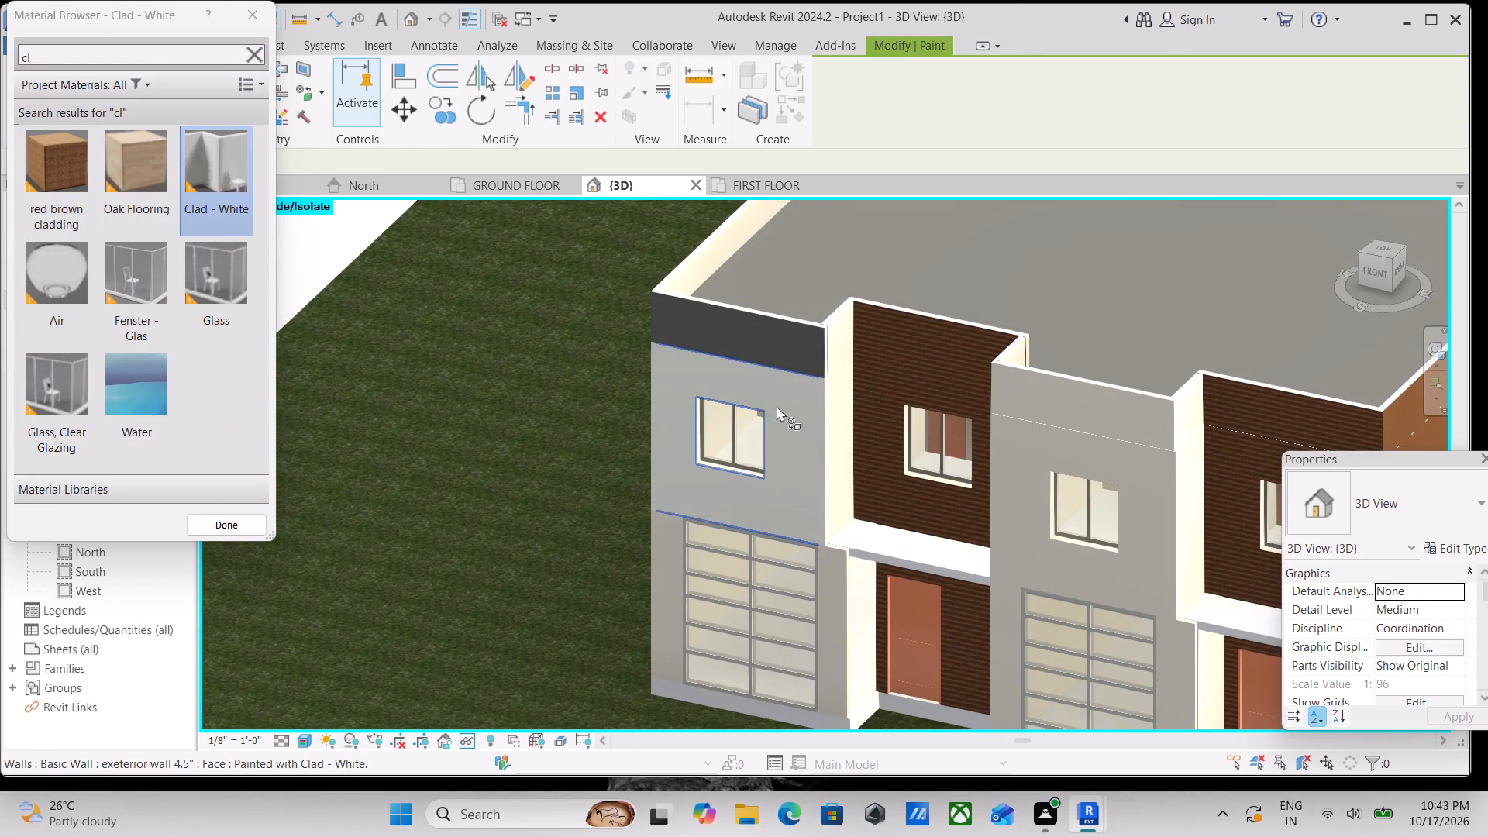
# Paint the end unit's front parapet band and the ground-floor wall face around the garage door with Clad - White.
pyautogui.click(749, 337)
pyautogui.scroll(-2, 801, 428)
pyautogui.moveTo(815, 473); pyautogui.dragTo(825, 432, button='middle')
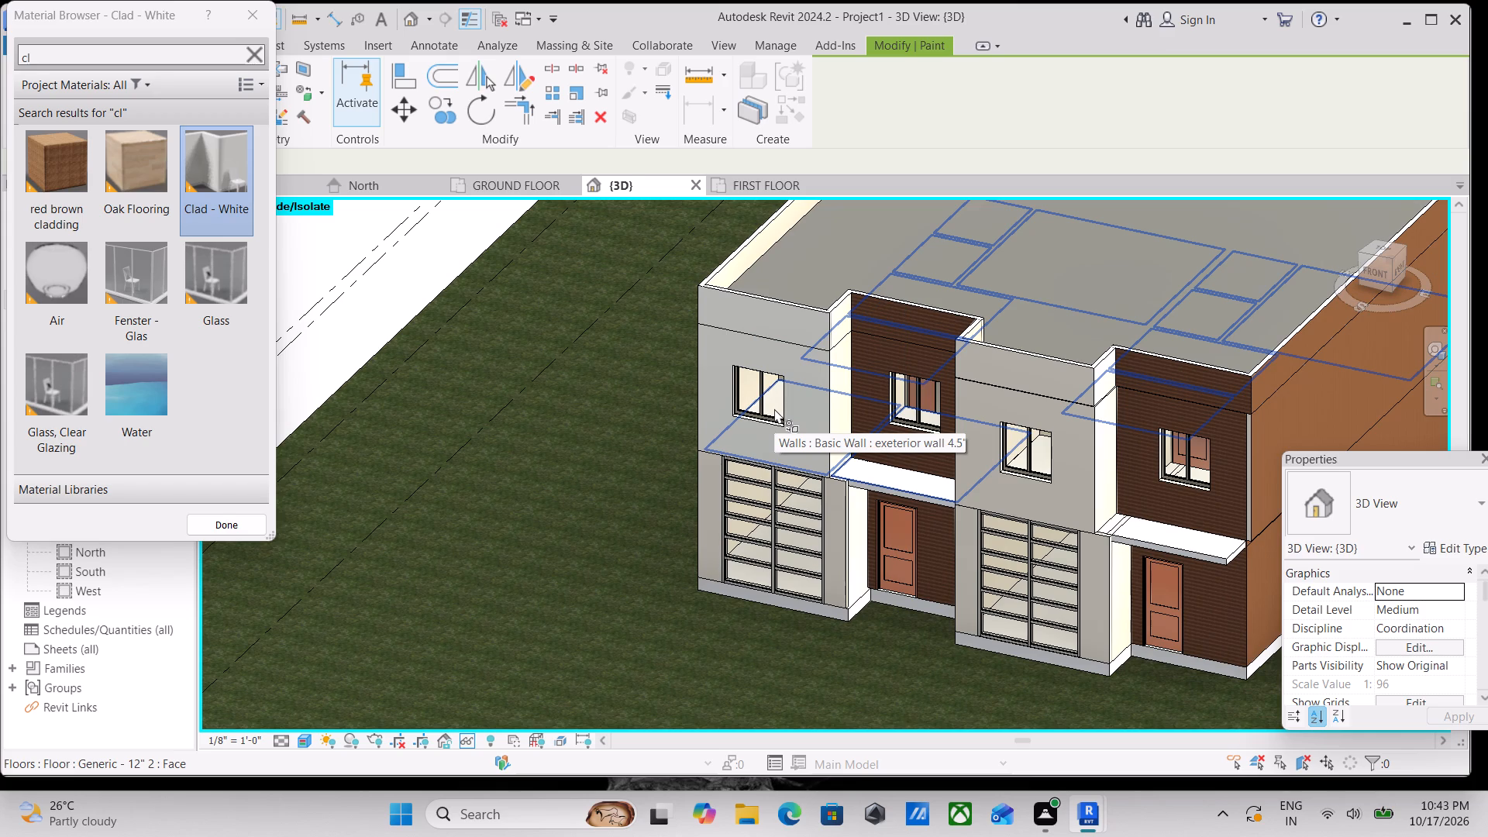
pyautogui.moveTo(764, 418); pyautogui.dragTo(785, 359, button='middle')
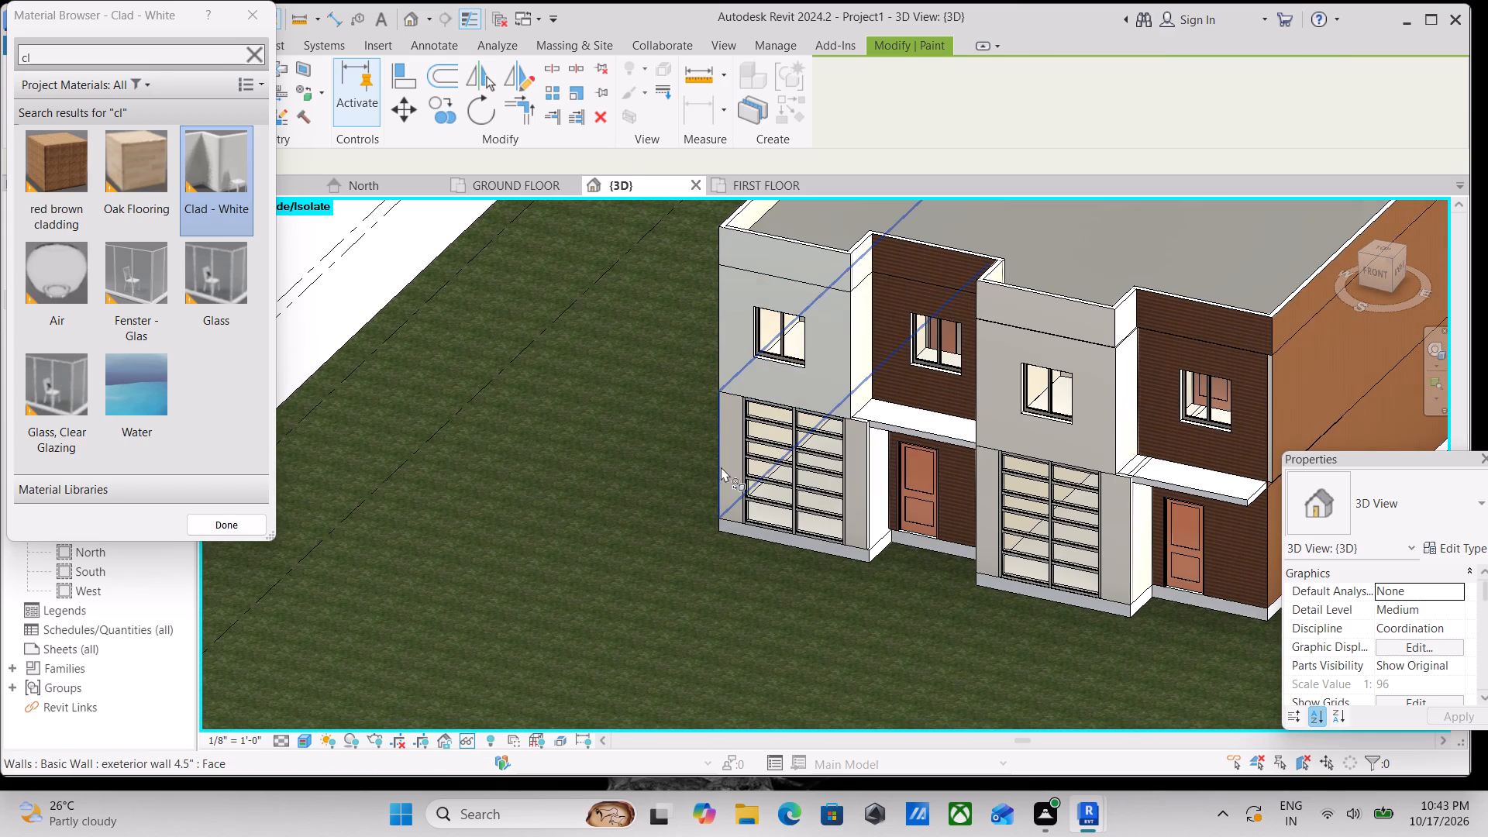
pyautogui.click(729, 453)
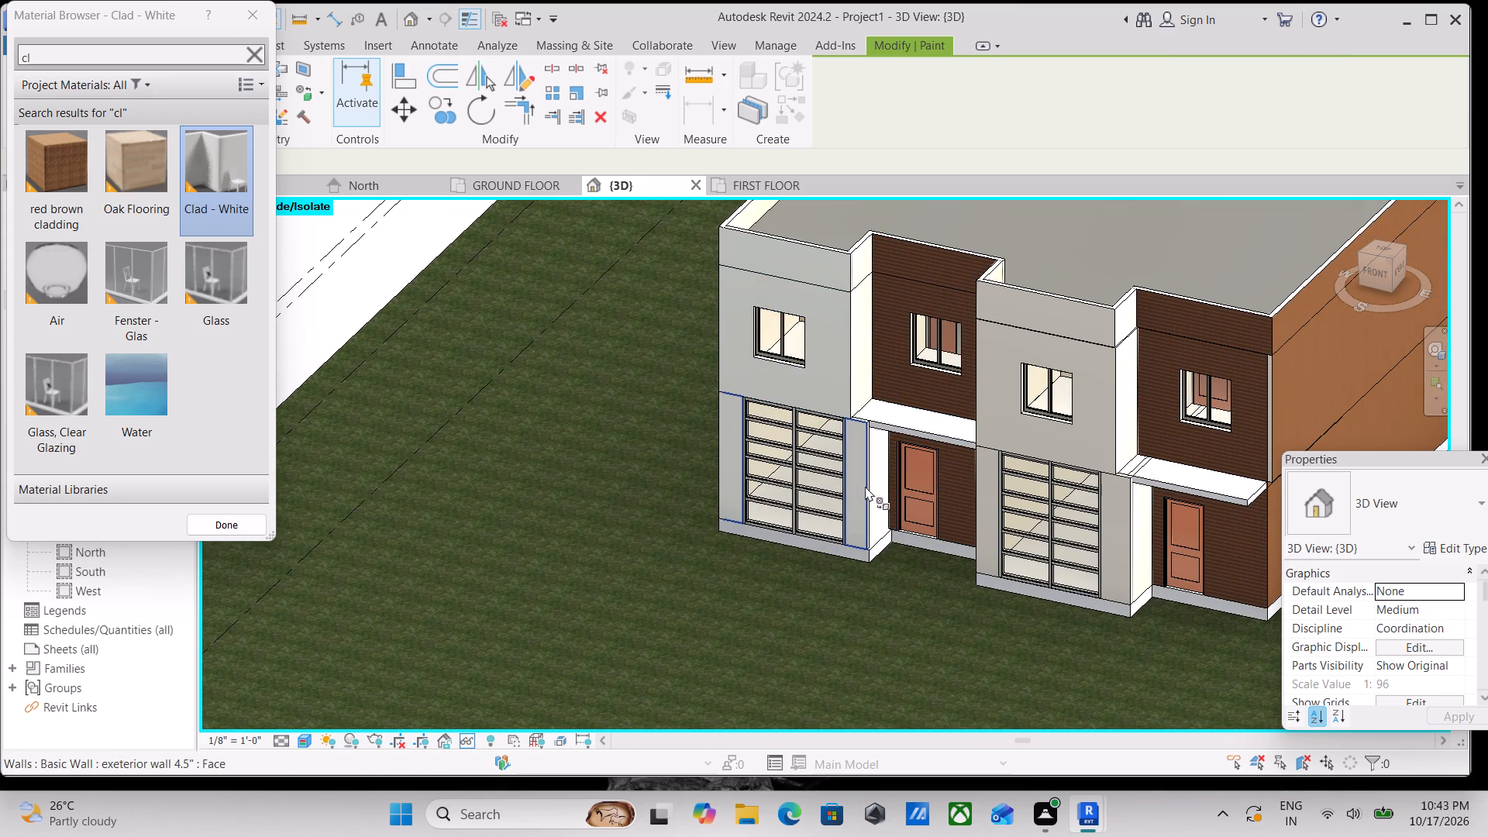
pyautogui.click(862, 484)
pyautogui.moveTo(856, 436); pyautogui.dragTo(732, 416, button='middle')
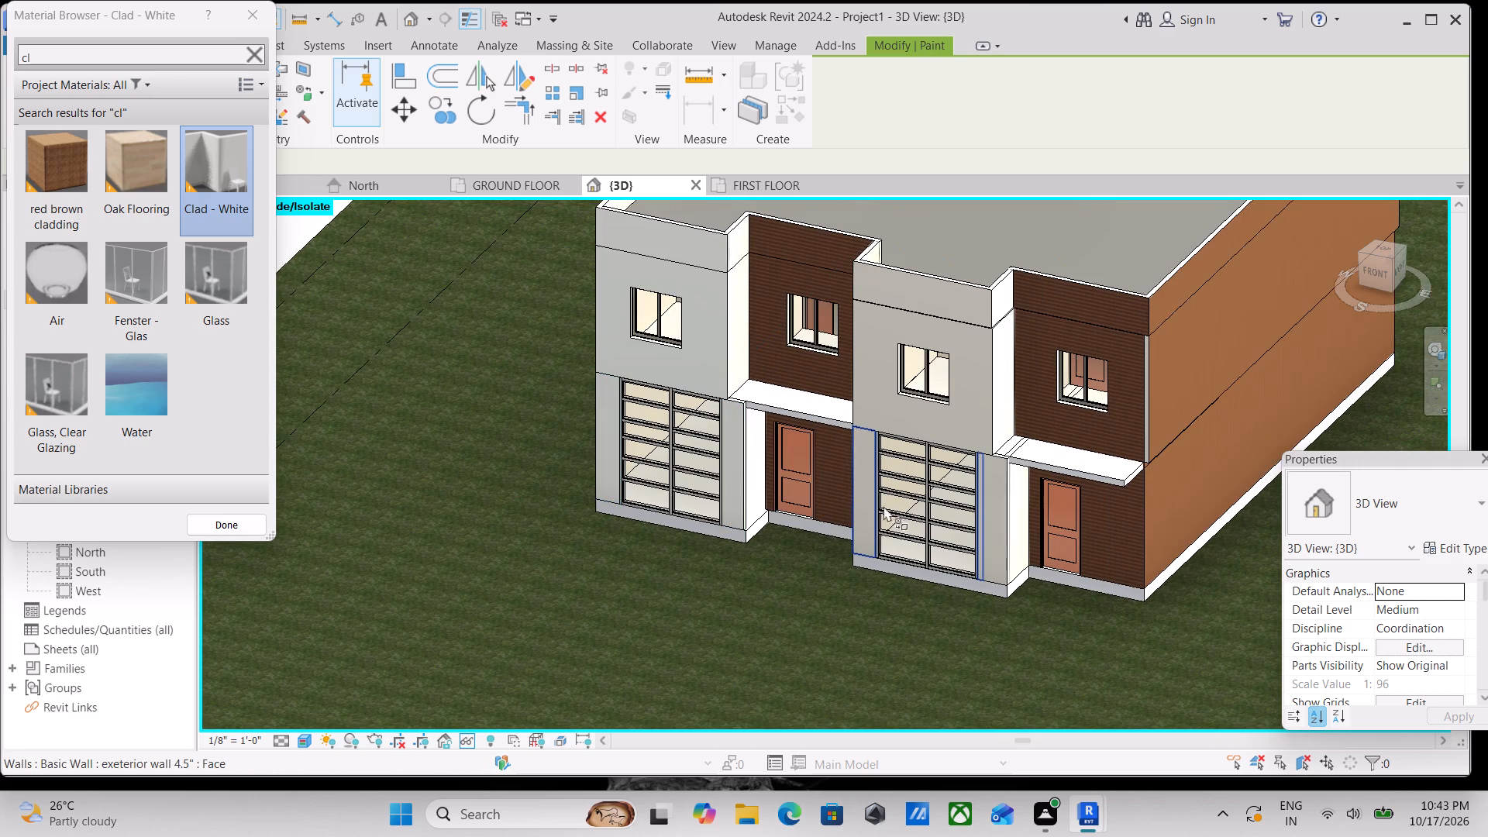
pyautogui.moveTo(884, 509); pyautogui.dragTo(880, 542, button='middle')
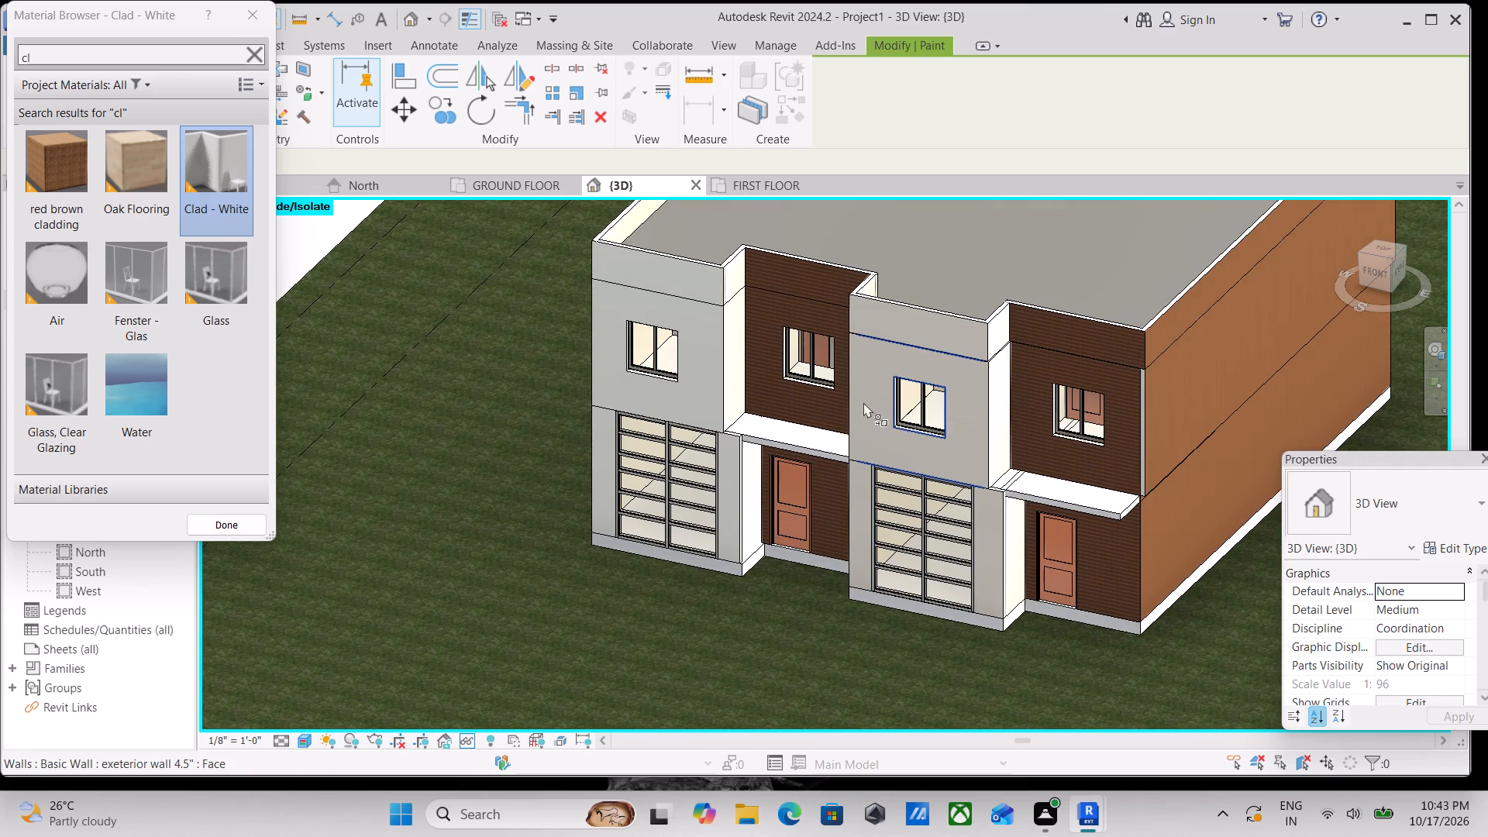
pyautogui.scroll(2, 760, 405)
pyautogui.scroll(3, 698, 363)
pyautogui.press('Escape')
pyautogui.moveTo(710, 363); pyautogui.dragTo(794, 416, button='middle')
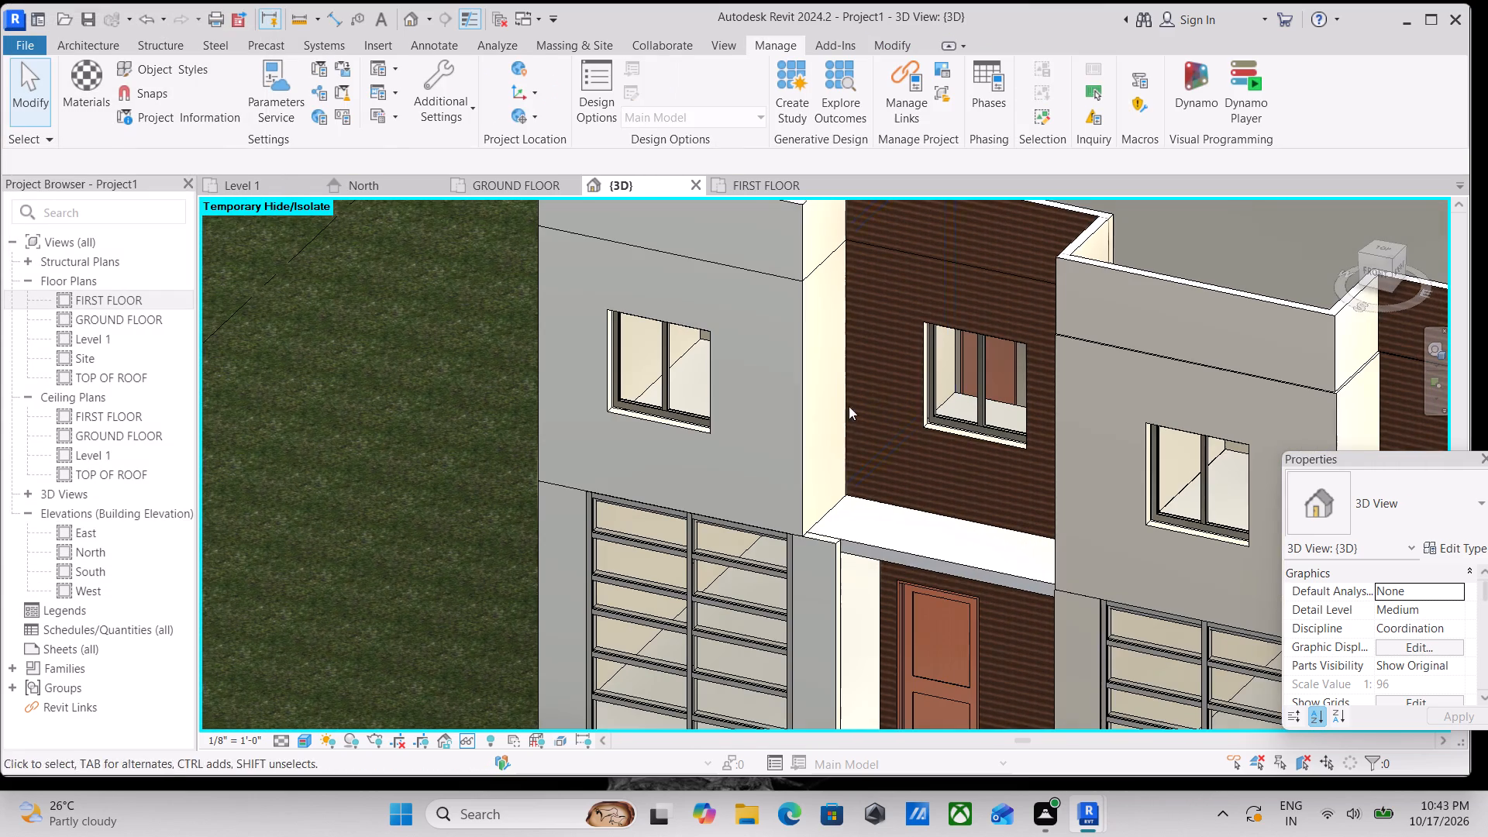
pyautogui.press('Escape')
# Split the end unit's upper-floor side return wall near its base, at the front corner beside the entrance canopy.
pyautogui.moveTo(822, 377); pyautogui.dragTo(876, 425, button='middle')
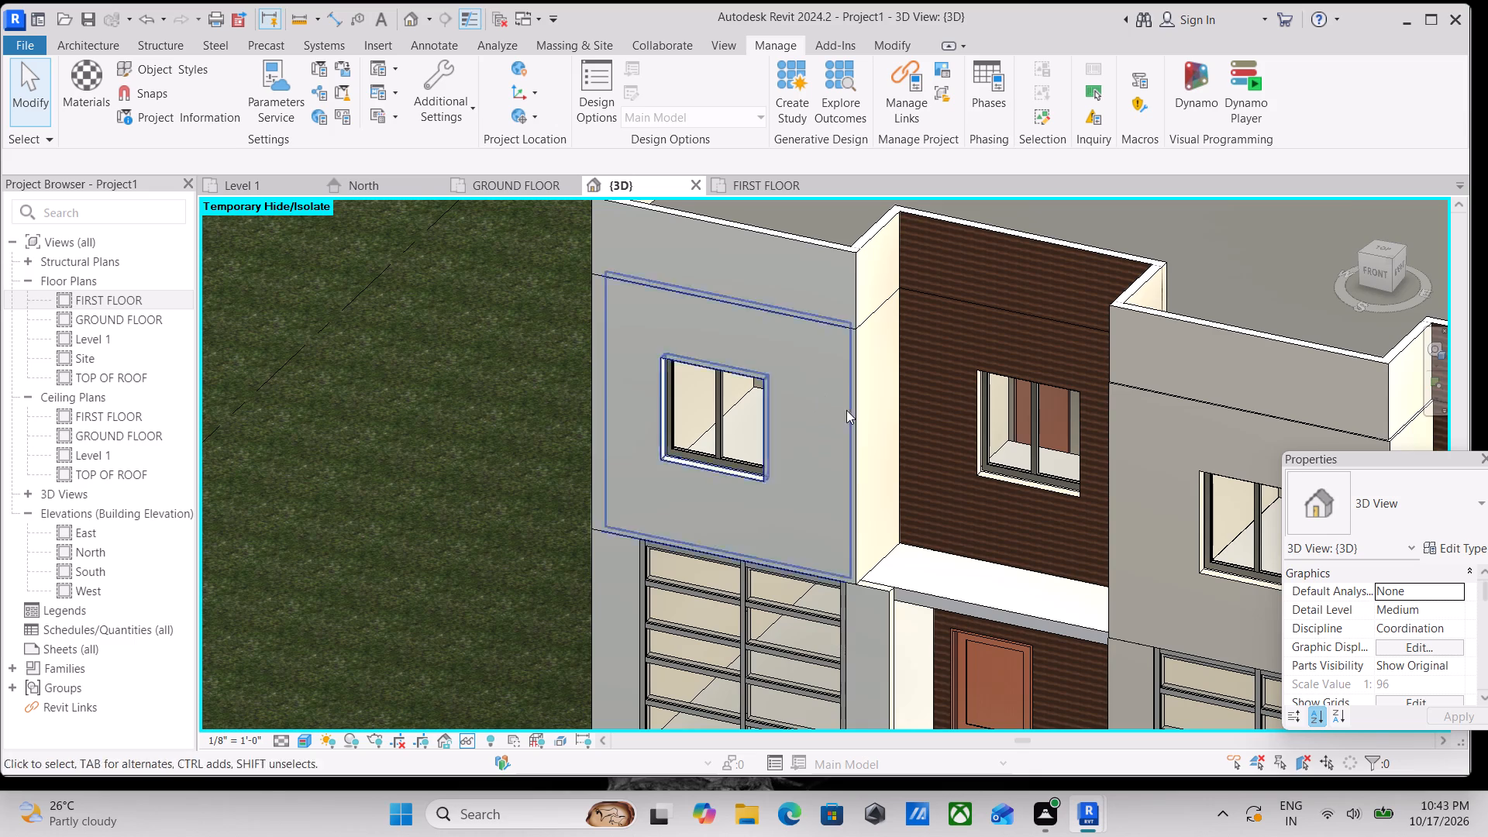
pyautogui.click(1376, 271)
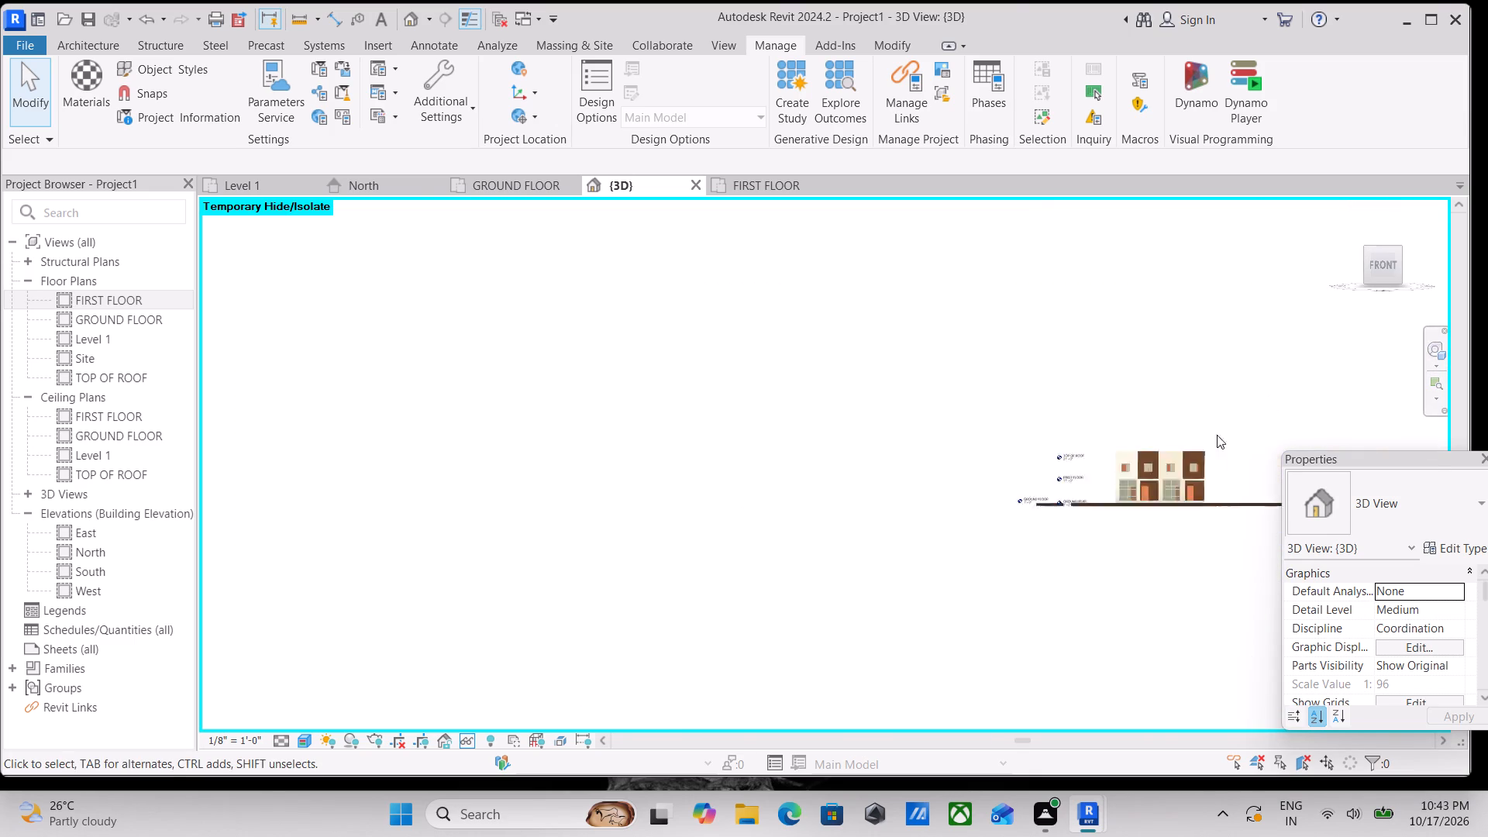
pyautogui.scroll(17, 787, 496)
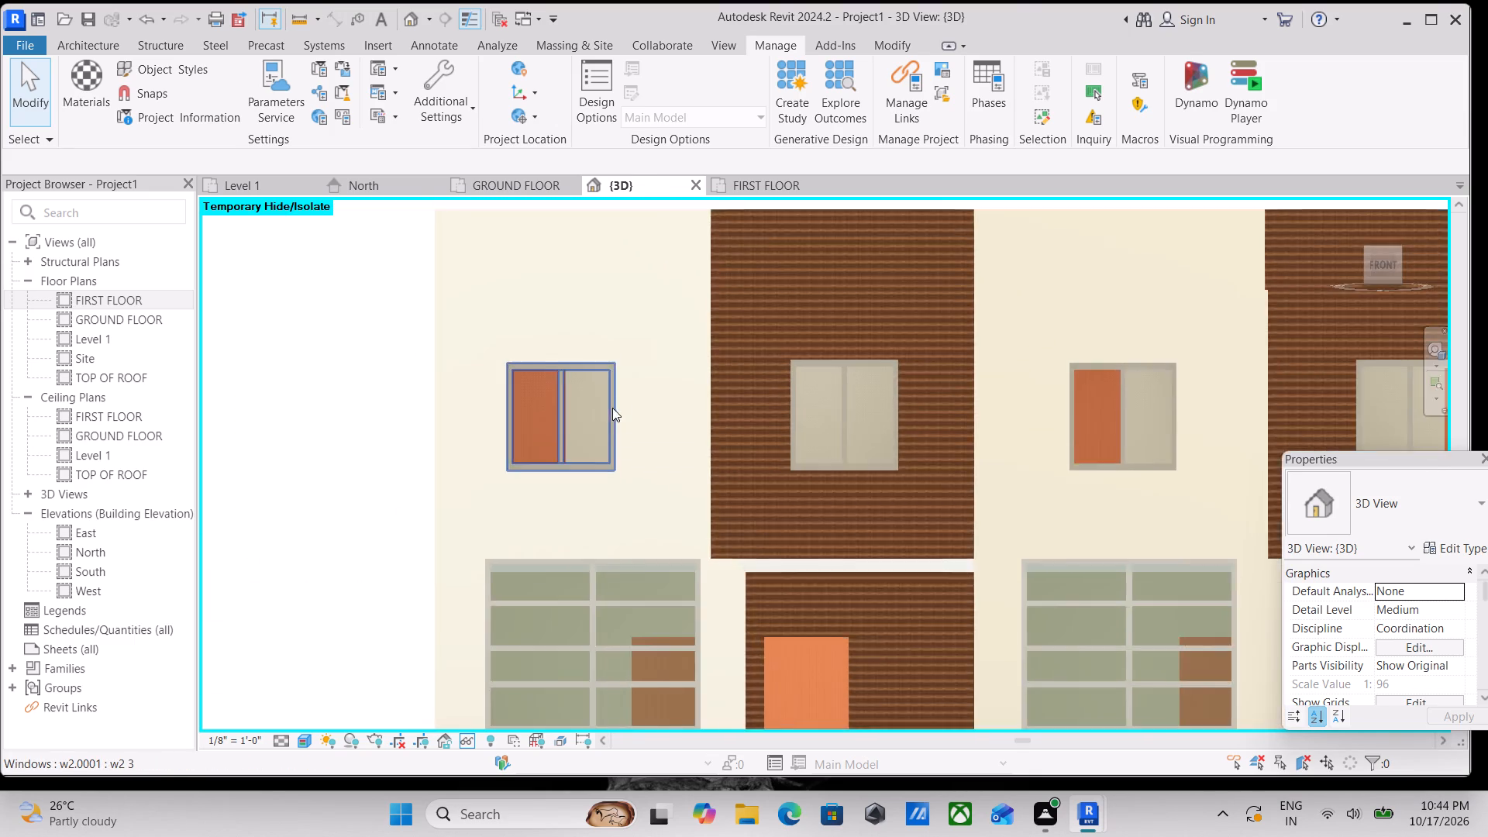
pyautogui.scroll(2, 612, 408)
pyautogui.moveTo(617, 401); pyautogui.dragTo(646, 454, button='middle')
pyautogui.moveTo(659, 454); pyautogui.dragTo(670, 516, button='middle')
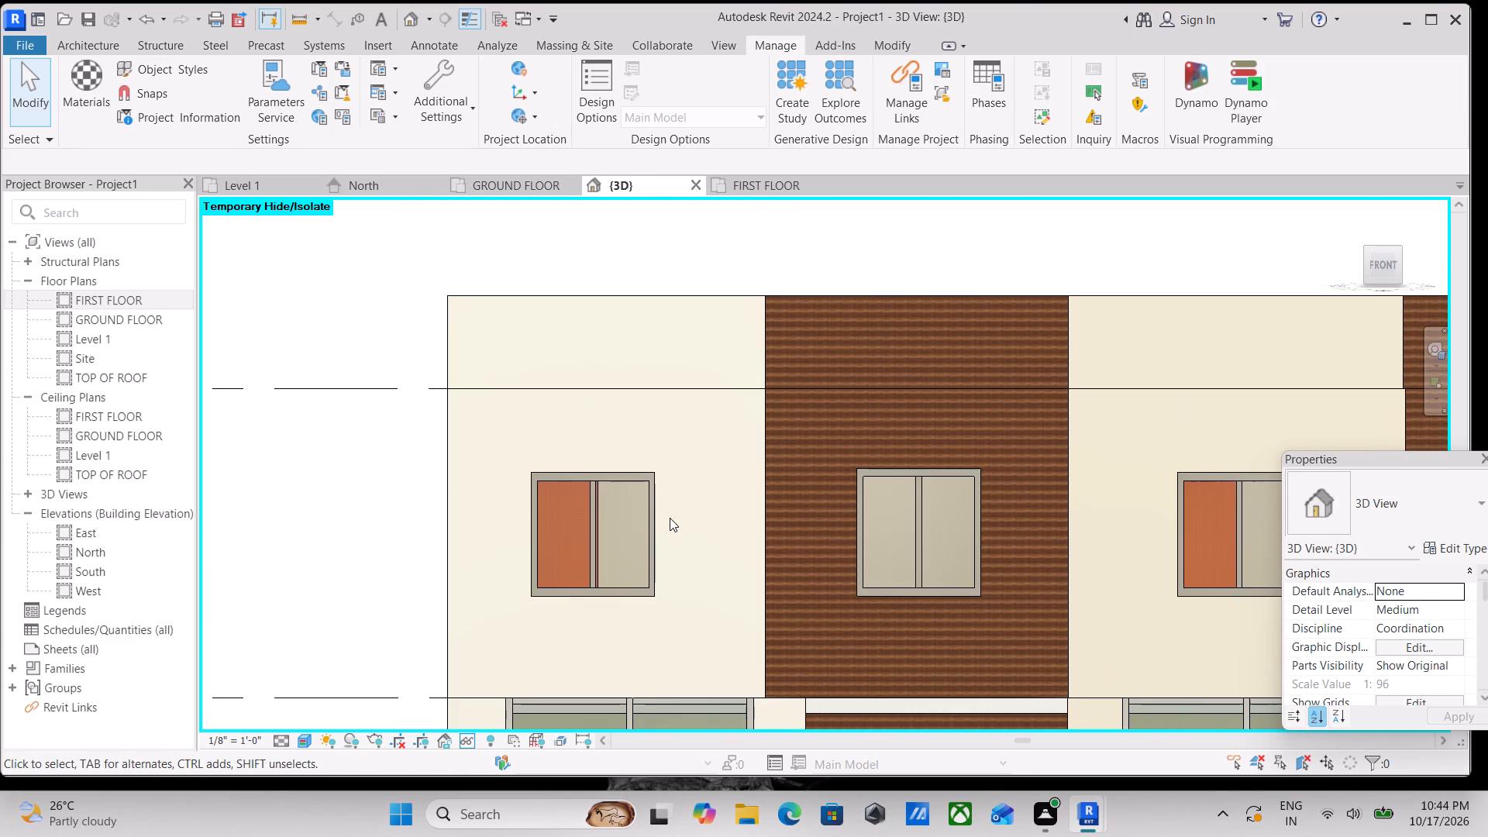
pyautogui.press('s')
pyautogui.press('l')
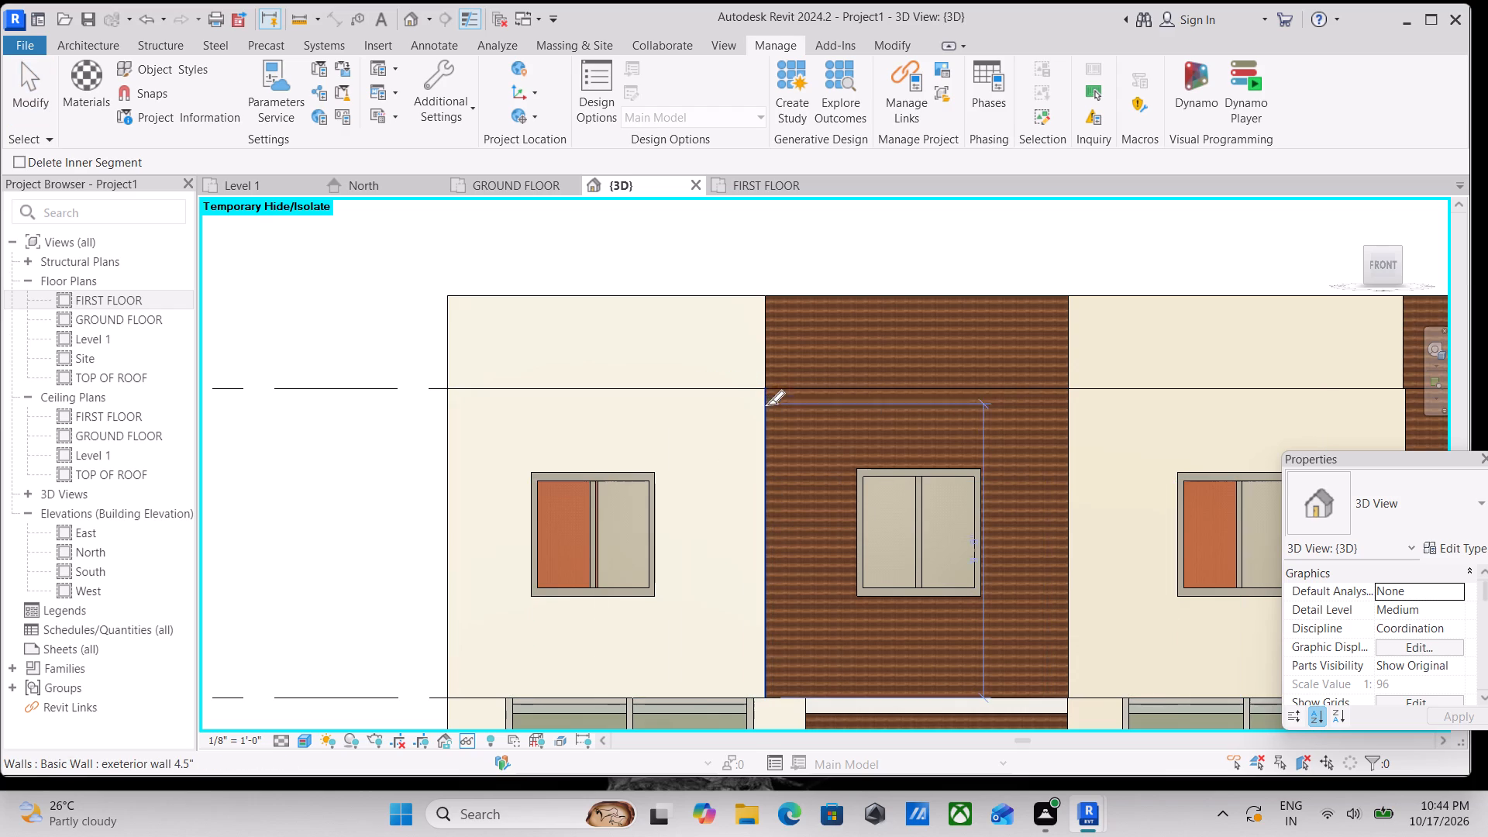
pyautogui.scroll(-2, 770, 422)
pyautogui.keyDown('shift'); pyautogui.moveTo(771, 439); pyautogui.dragTo(736, 547, button='middle'); pyautogui.keyUp('shift')
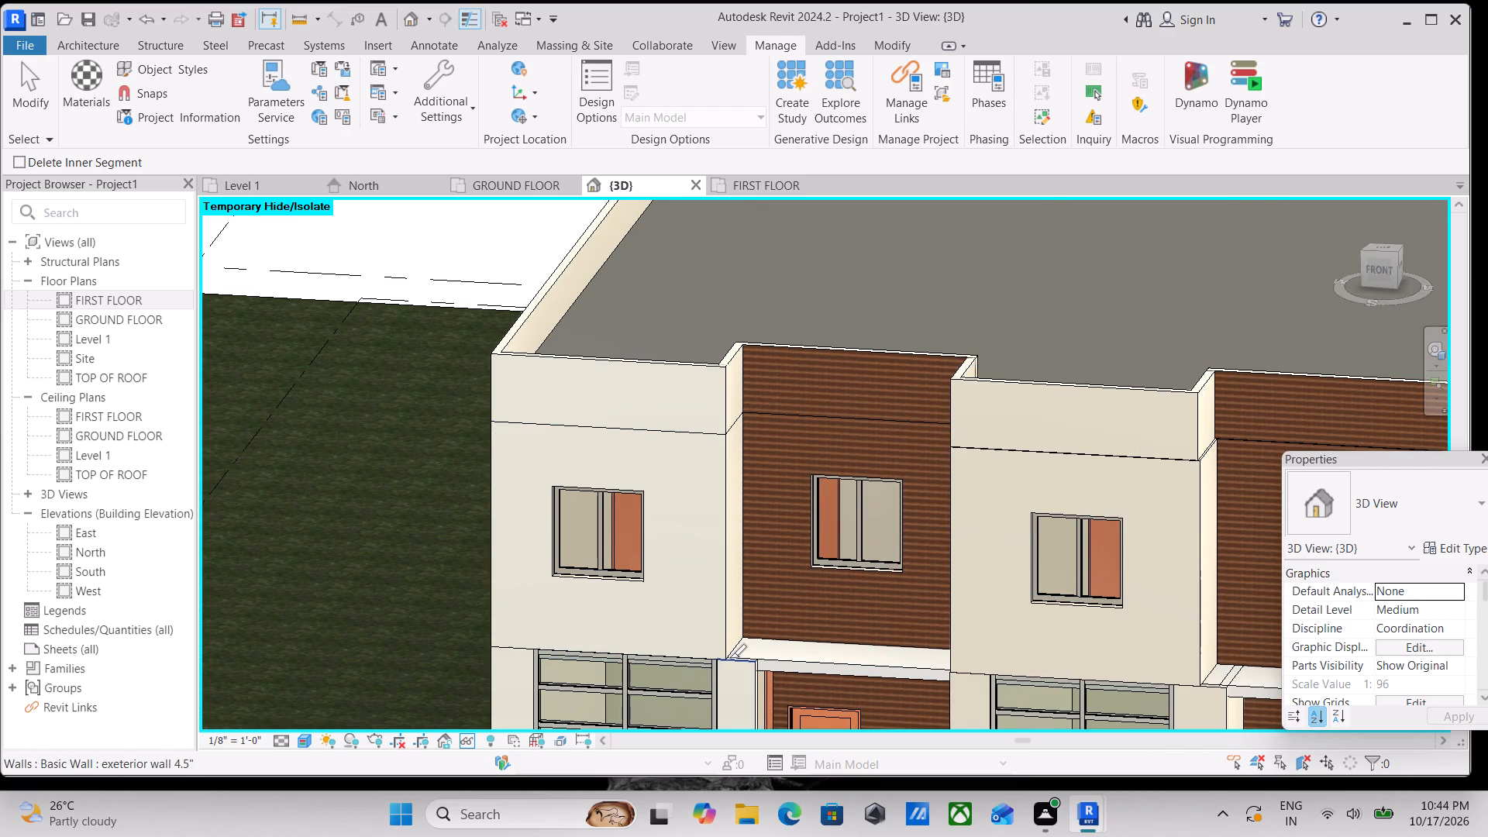
pyautogui.scroll(7, 735, 655)
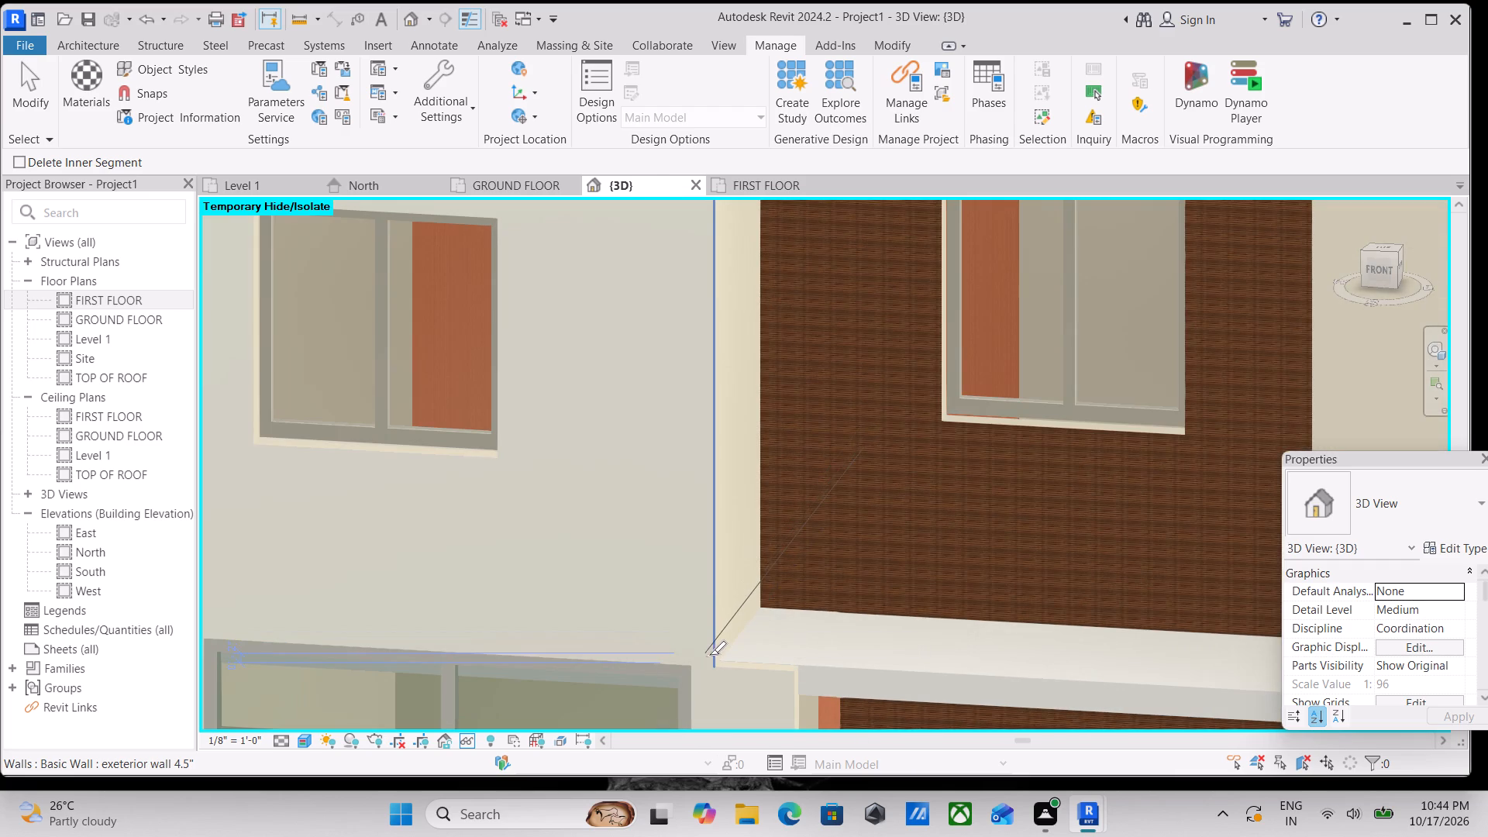
pyautogui.click(715, 657)
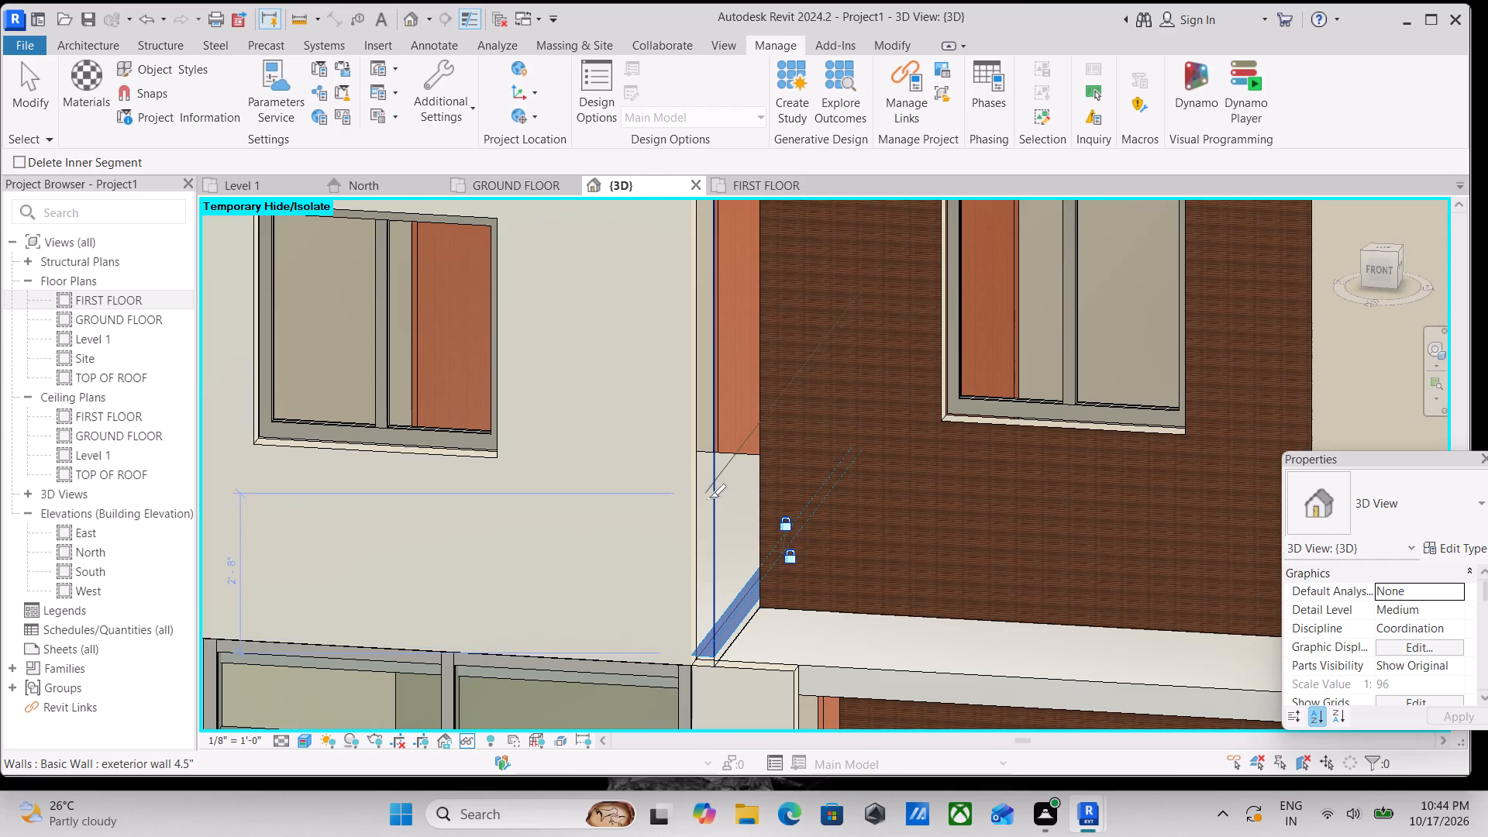
pyautogui.scroll(-1, 709, 498)
pyautogui.moveTo(709, 498); pyautogui.dragTo(749, 634, button='middle')
pyautogui.scroll(-3, 721, 297)
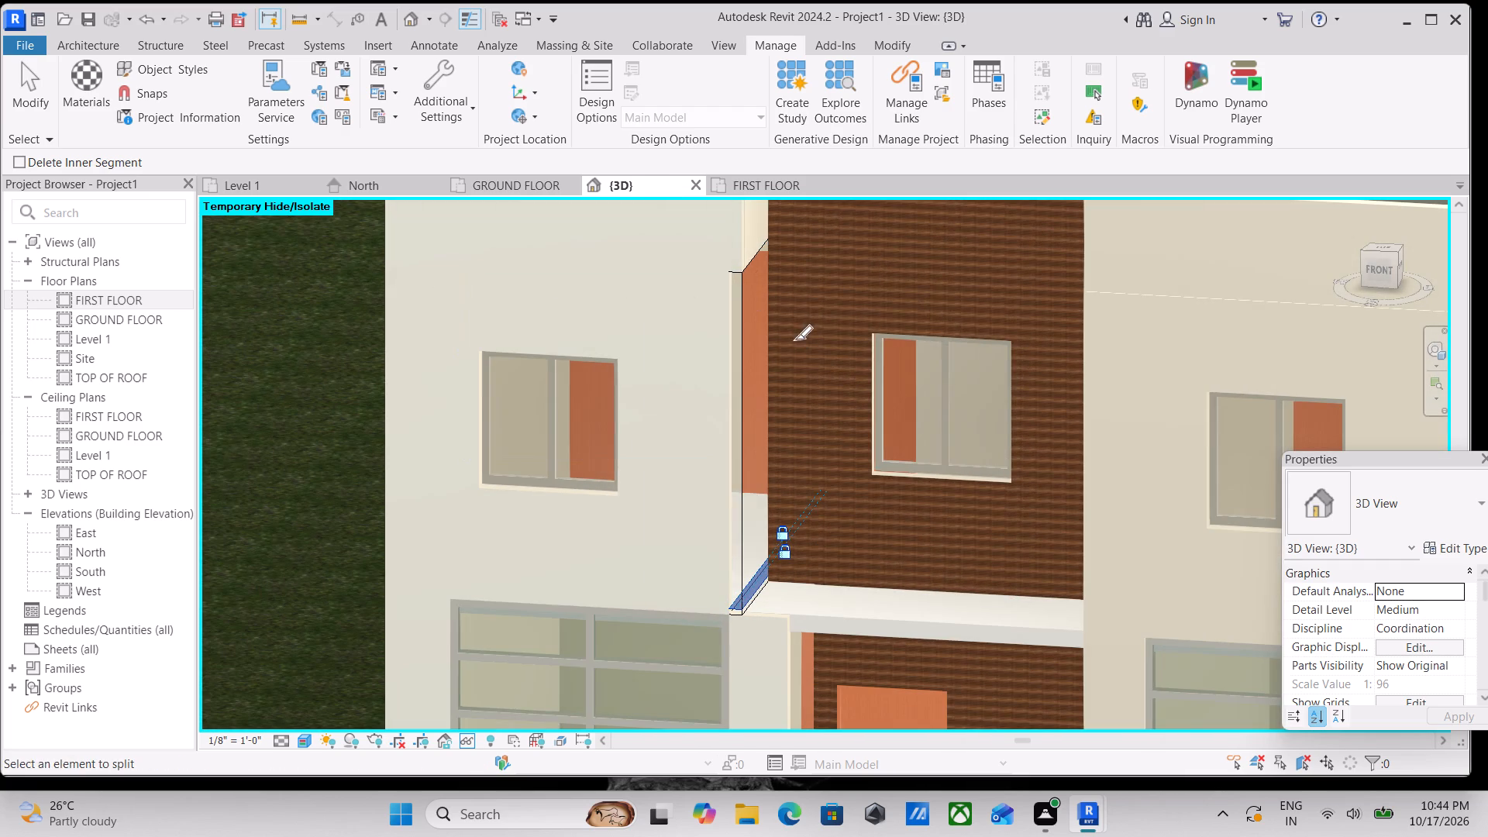
pyautogui.scroll(-2, 777, 310)
pyautogui.press('Escape')
pyautogui.press('Escape')
pyautogui.scroll(-1, 775, 325)
pyautogui.press('Escape')
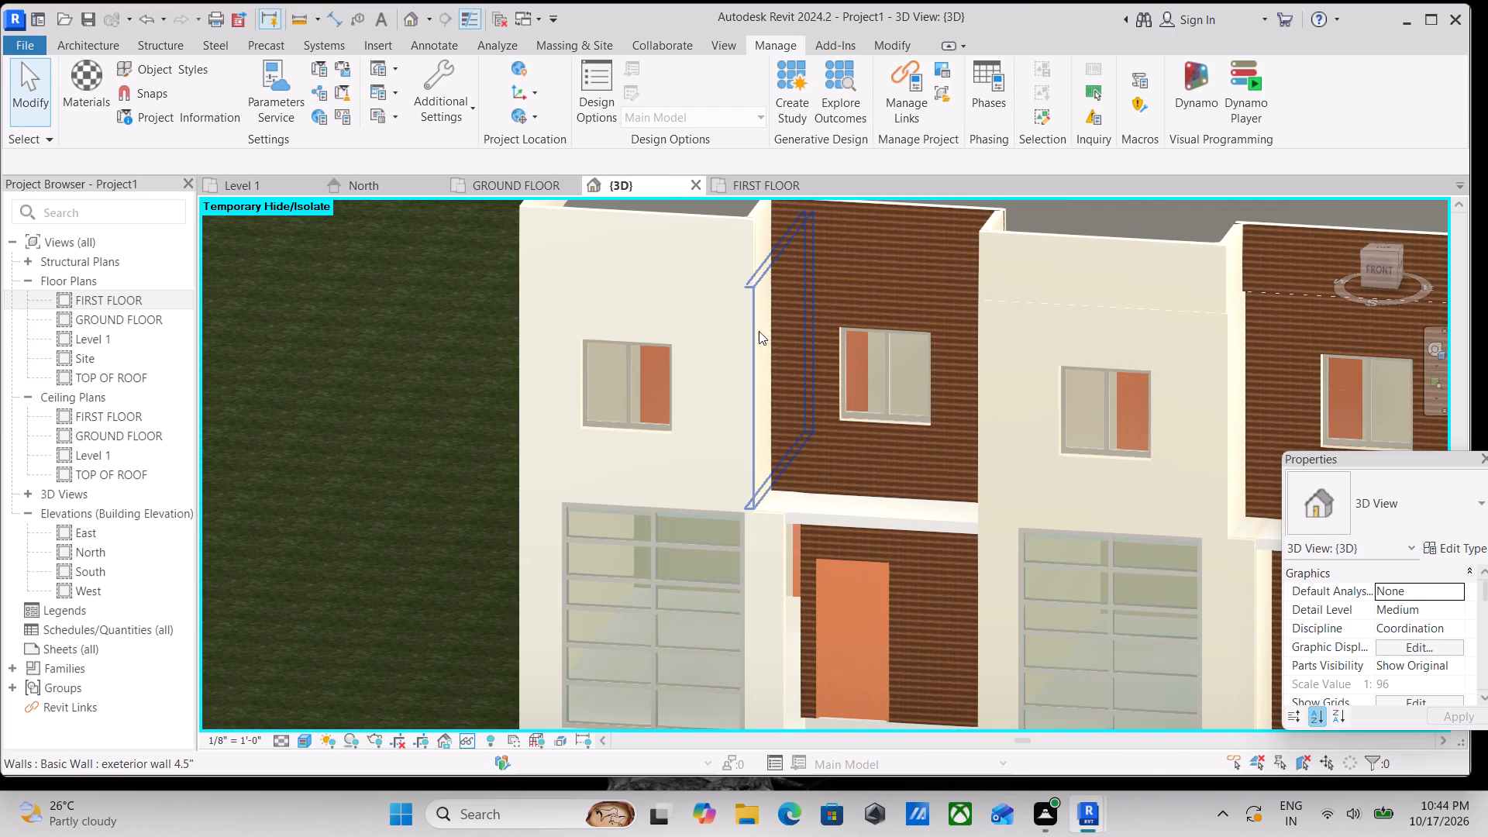
# Split the end unit's front parapet wall about 0'-3" from the corner beside the brown cladding, and again near its middle.
pyautogui.scroll(1, 725, 348)
pyautogui.moveTo(725, 348); pyautogui.dragTo(727, 391, button='middle')
pyautogui.write('sl')
pyautogui.scroll(2, 728, 329)
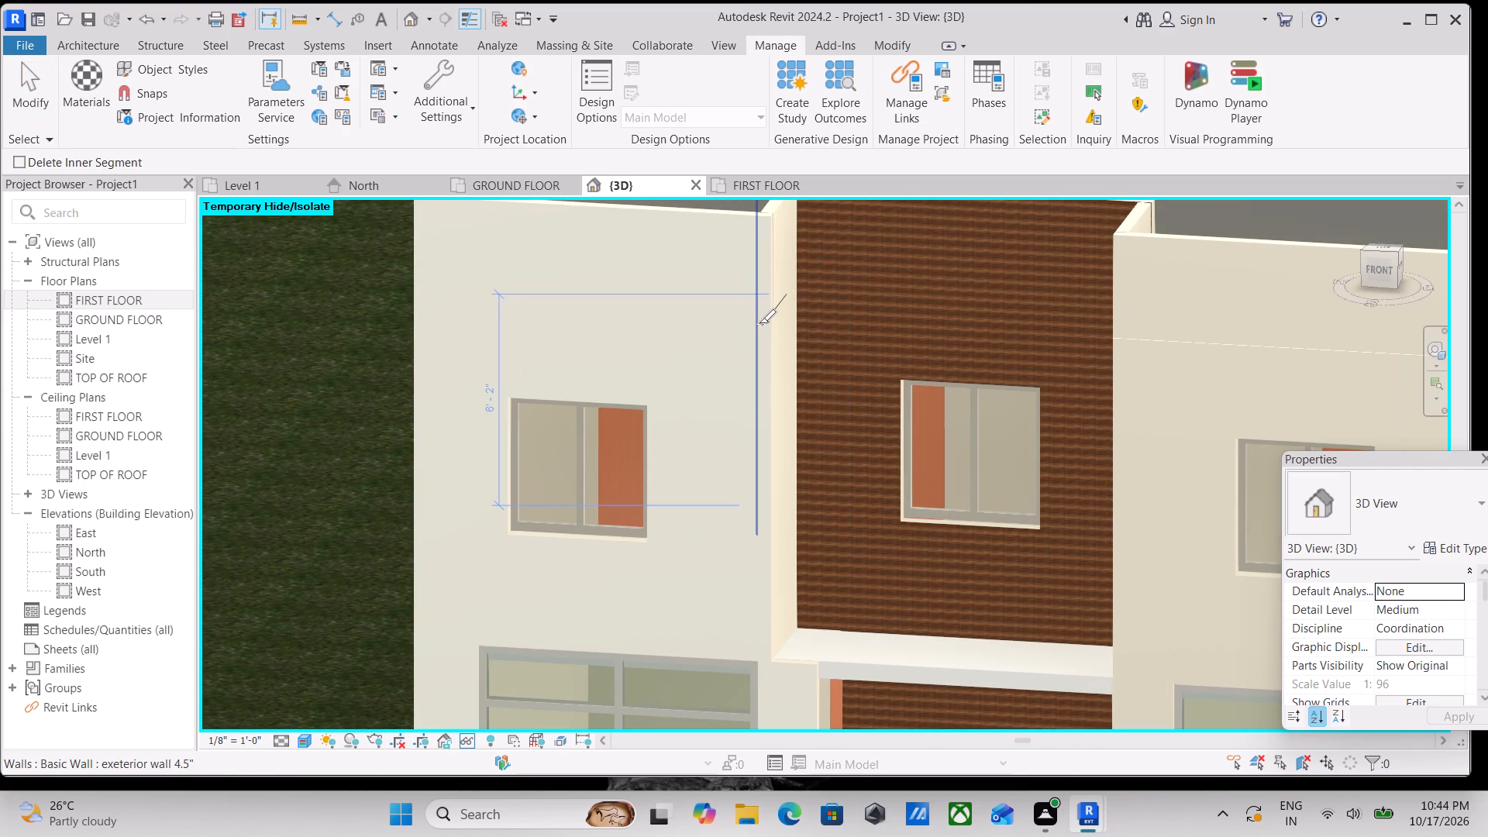
pyautogui.scroll(-3, 764, 319)
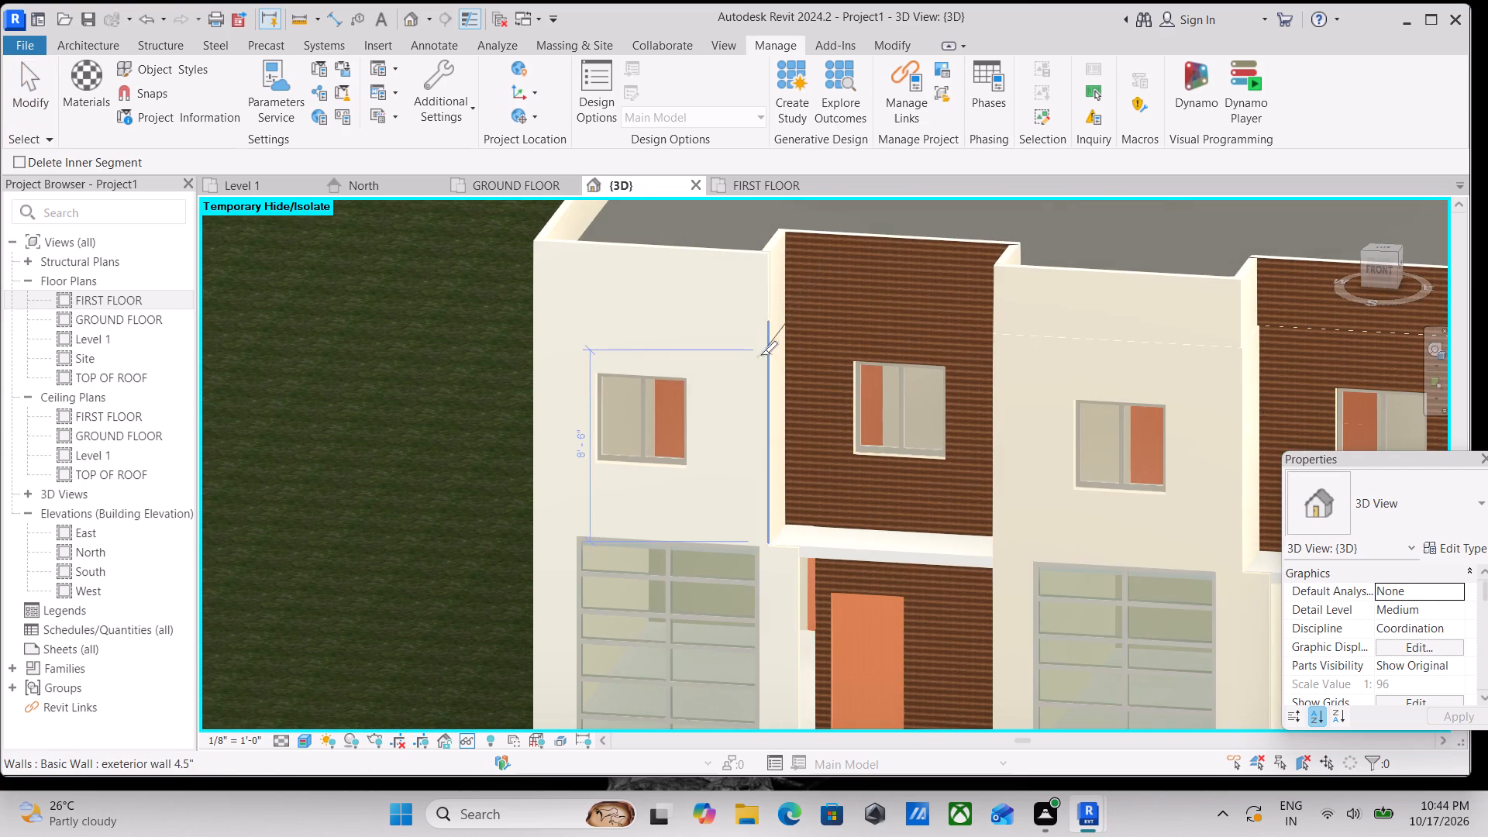
pyautogui.keyDown('shift'); pyautogui.moveTo(743, 367); pyautogui.dragTo(683, 615, button='middle'); pyautogui.keyUp('shift')
pyautogui.moveTo(798, 384); pyautogui.dragTo(754, 560, button='middle')
pyautogui.scroll(5, 773, 343)
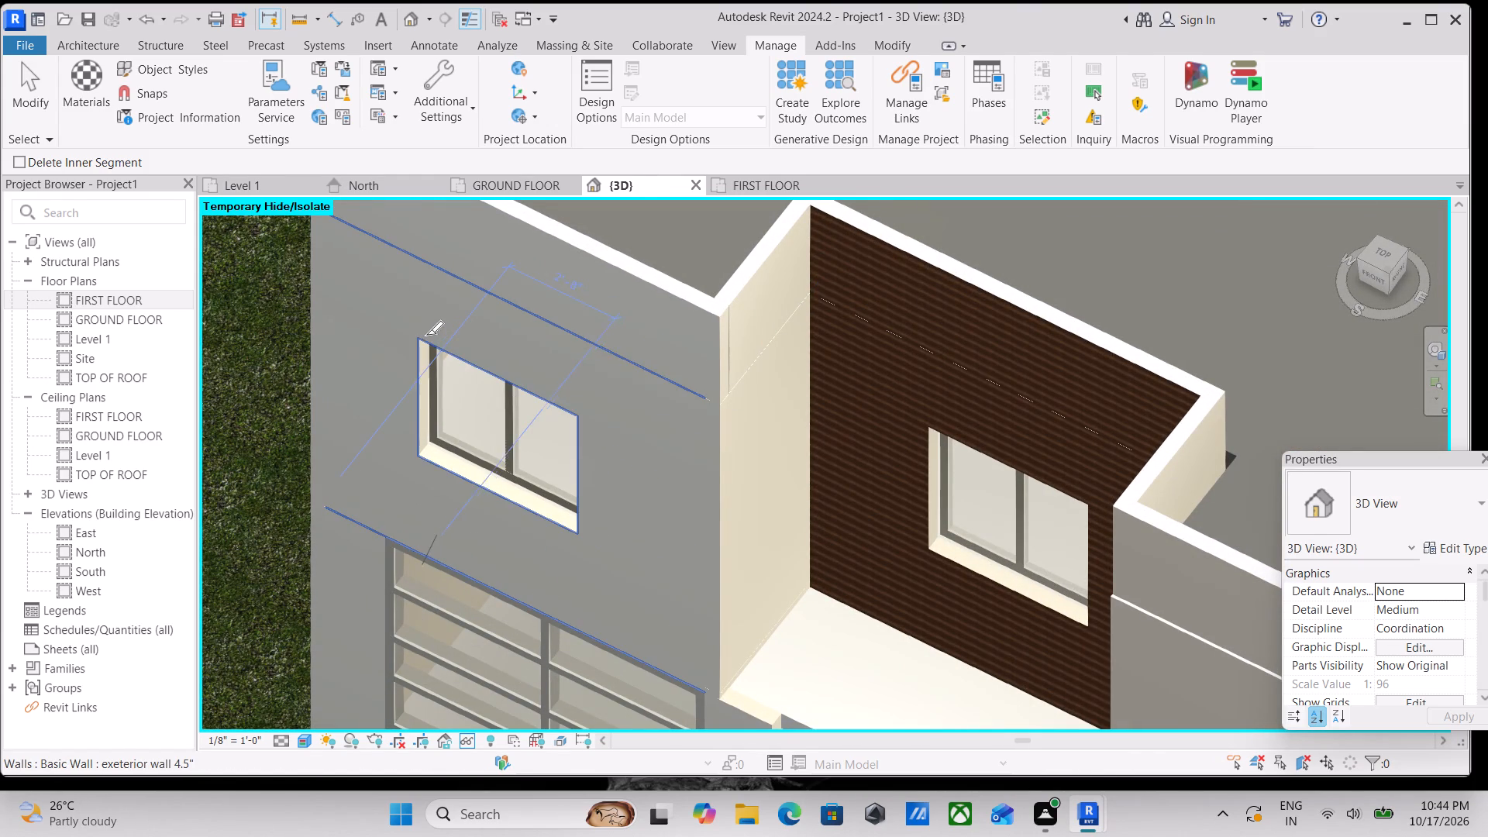
pyautogui.click(702, 397)
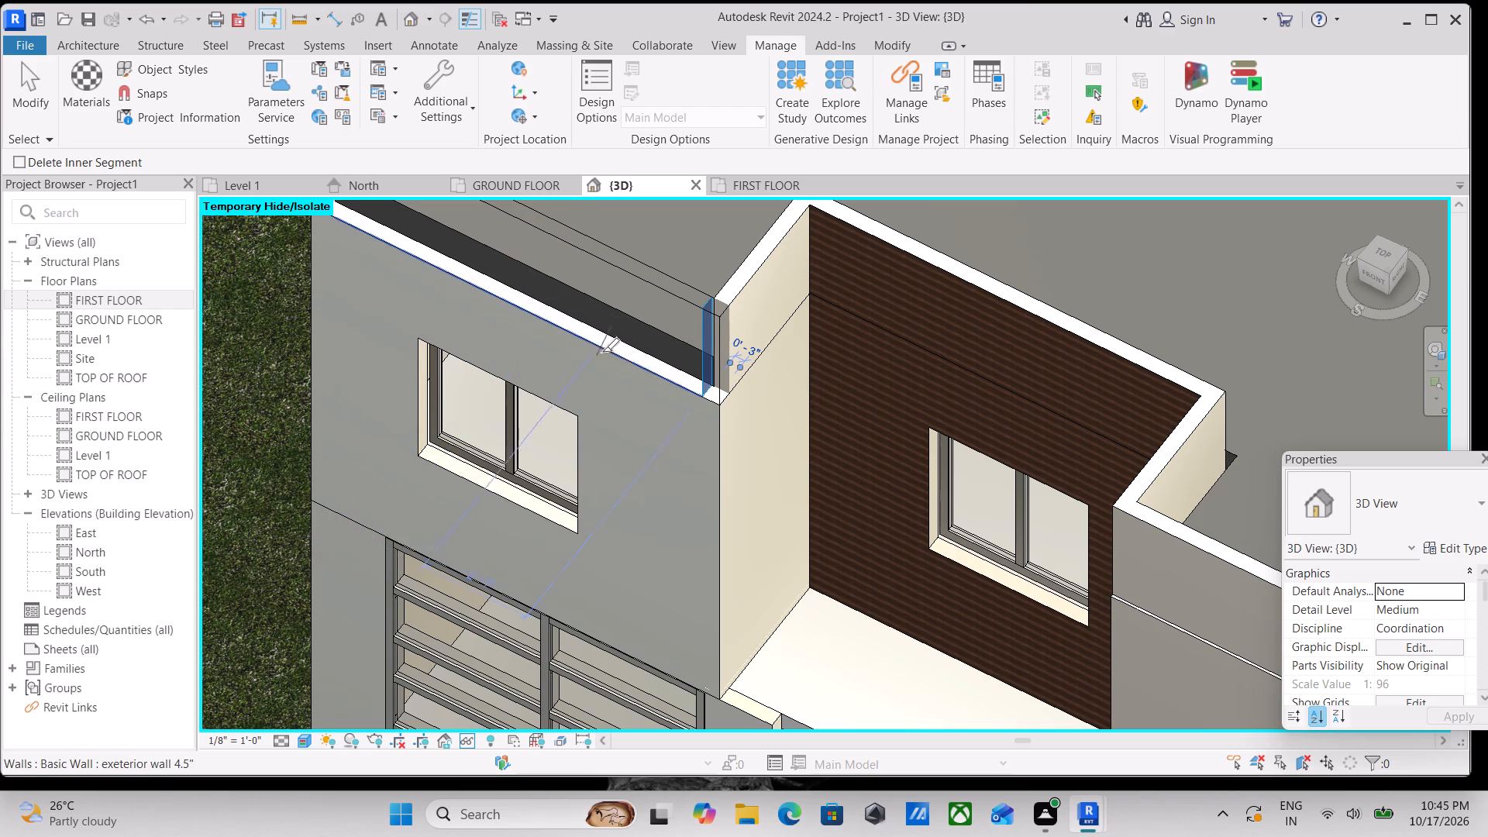
pyautogui.click(552, 327)
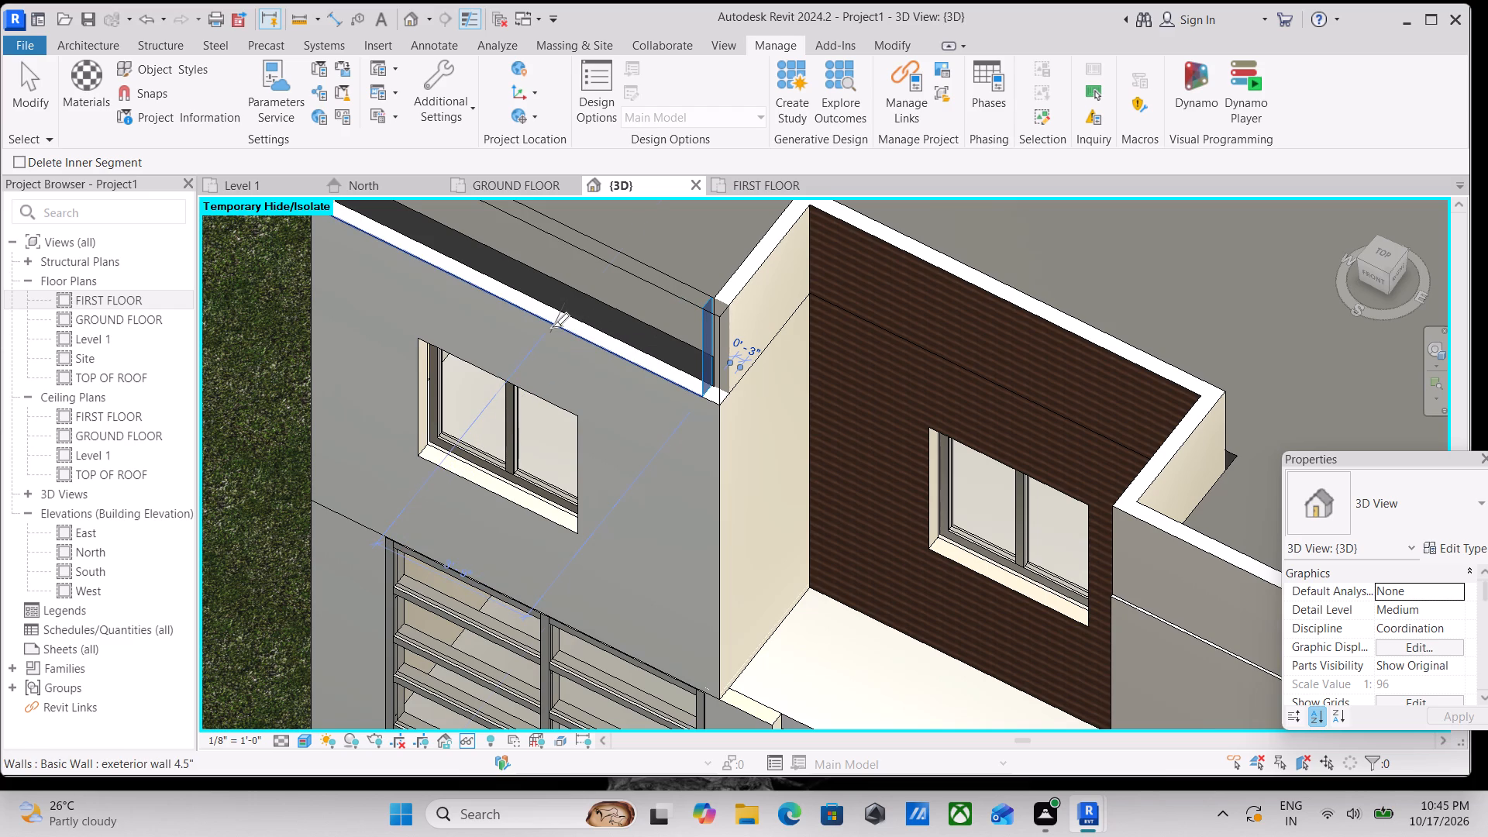
pyautogui.scroll(-6, 549, 351)
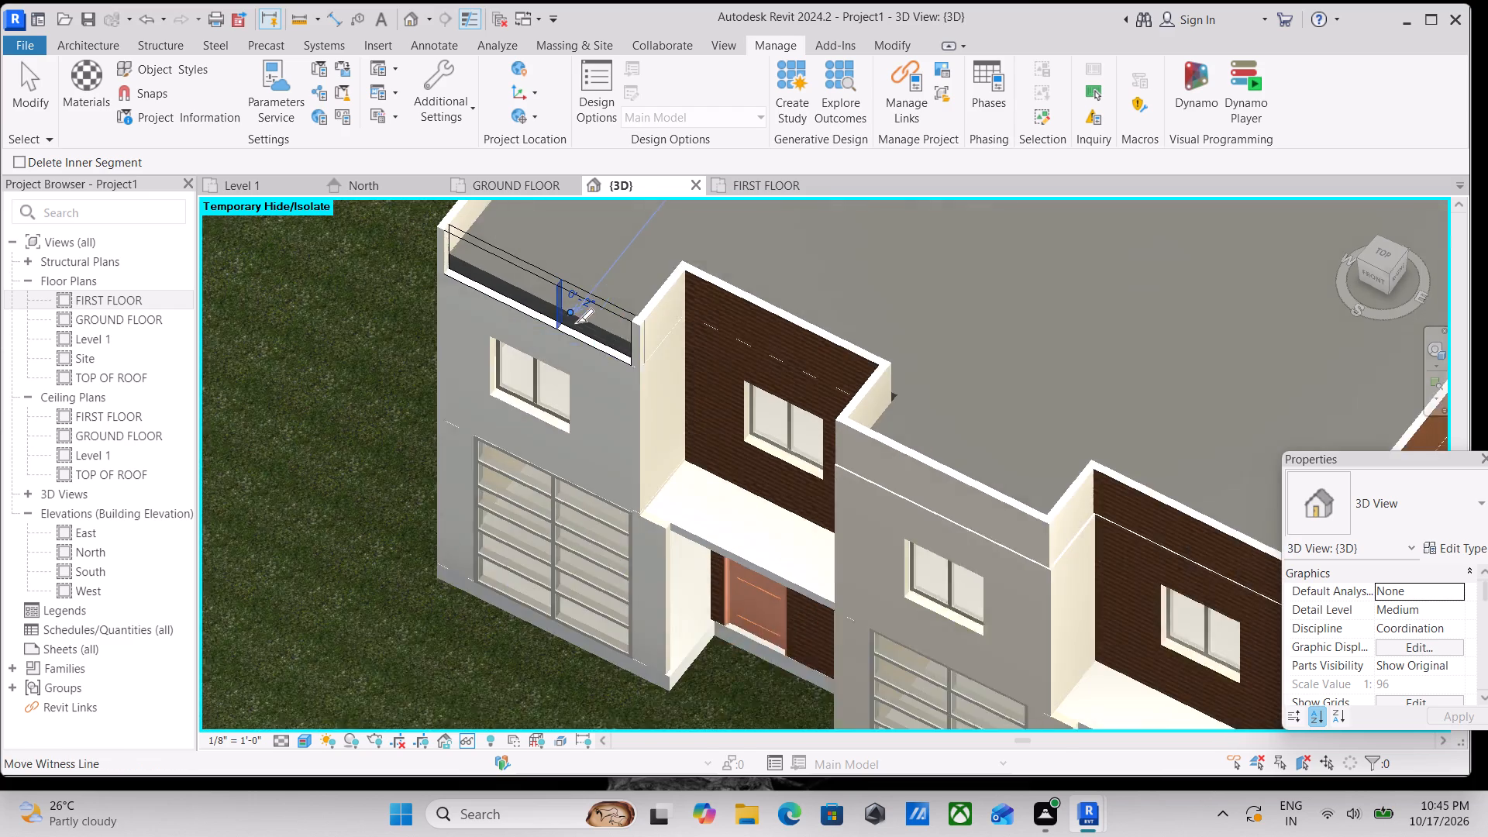
pyautogui.press('Escape')
pyautogui.press('Escape')
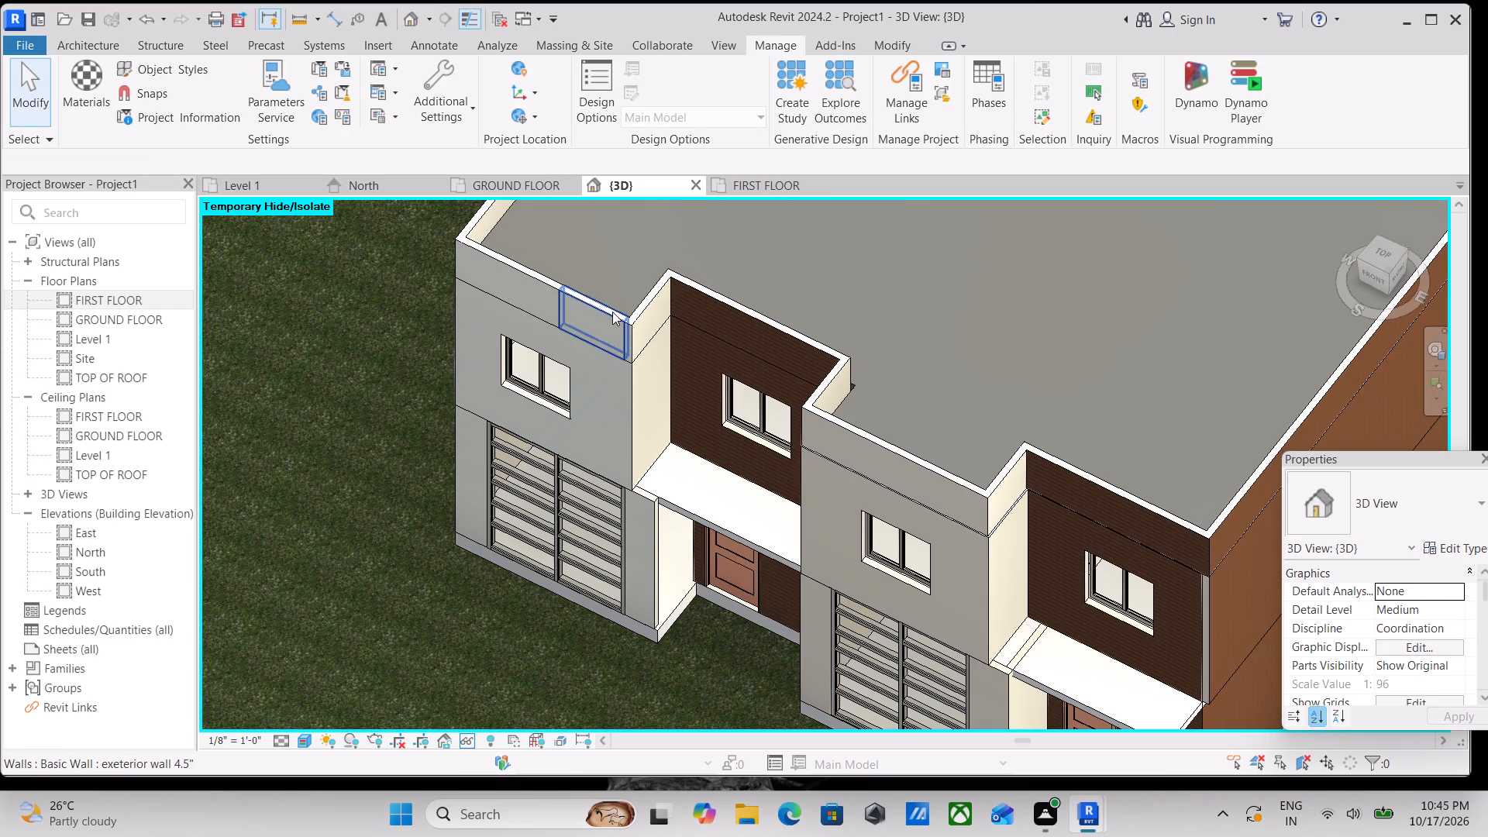
pyautogui.click(612, 312)
pyautogui.scroll(2, 604, 362)
pyautogui.press('Escape')
# Split the end unit's upper-floor front wall vertically at the window edge nearest the brown cladding, and try another split at the corner.
pyautogui.scroll(5, 595, 368)
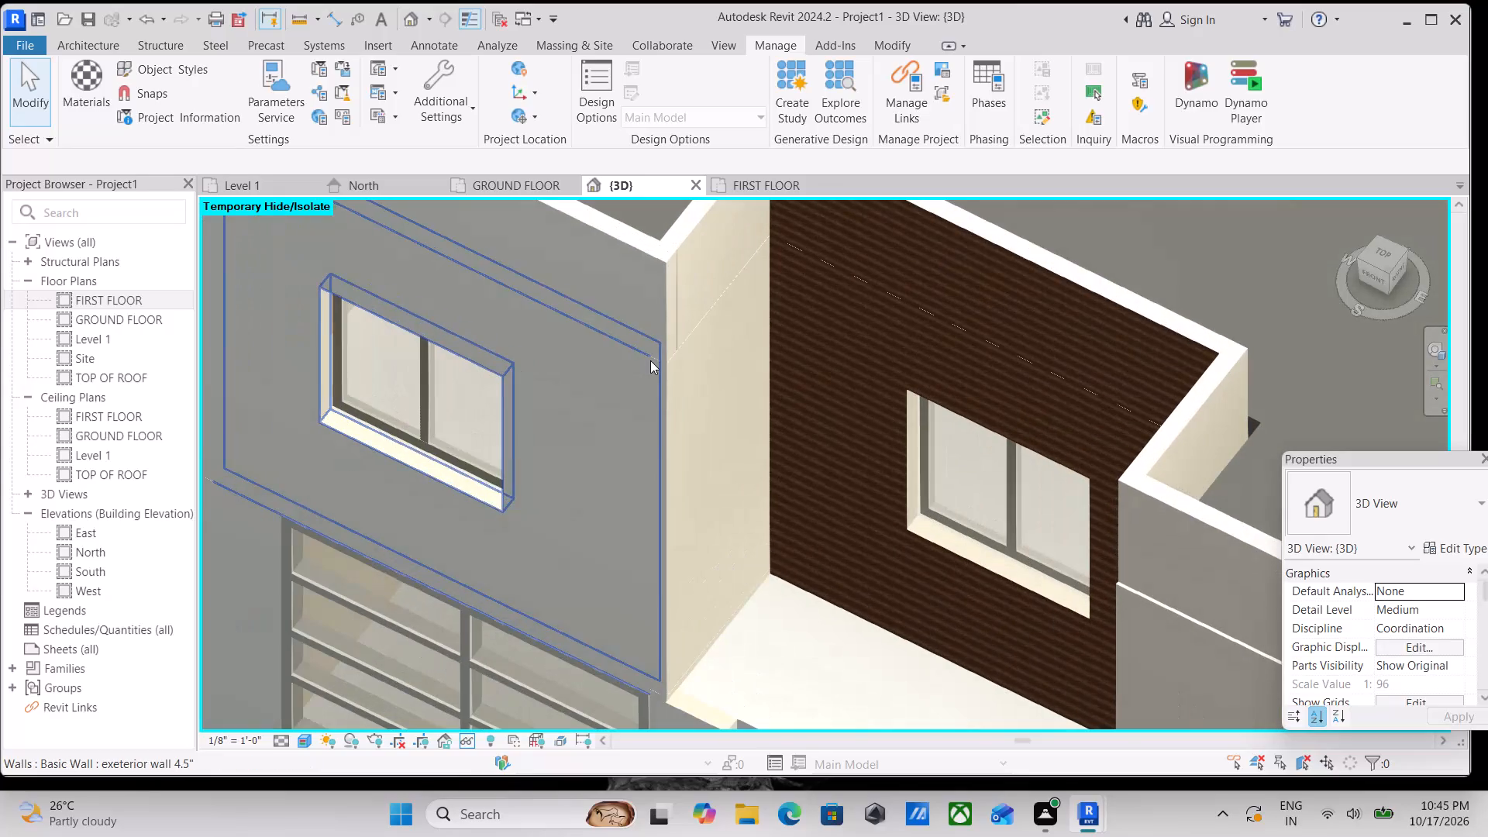
pyautogui.write('sl')
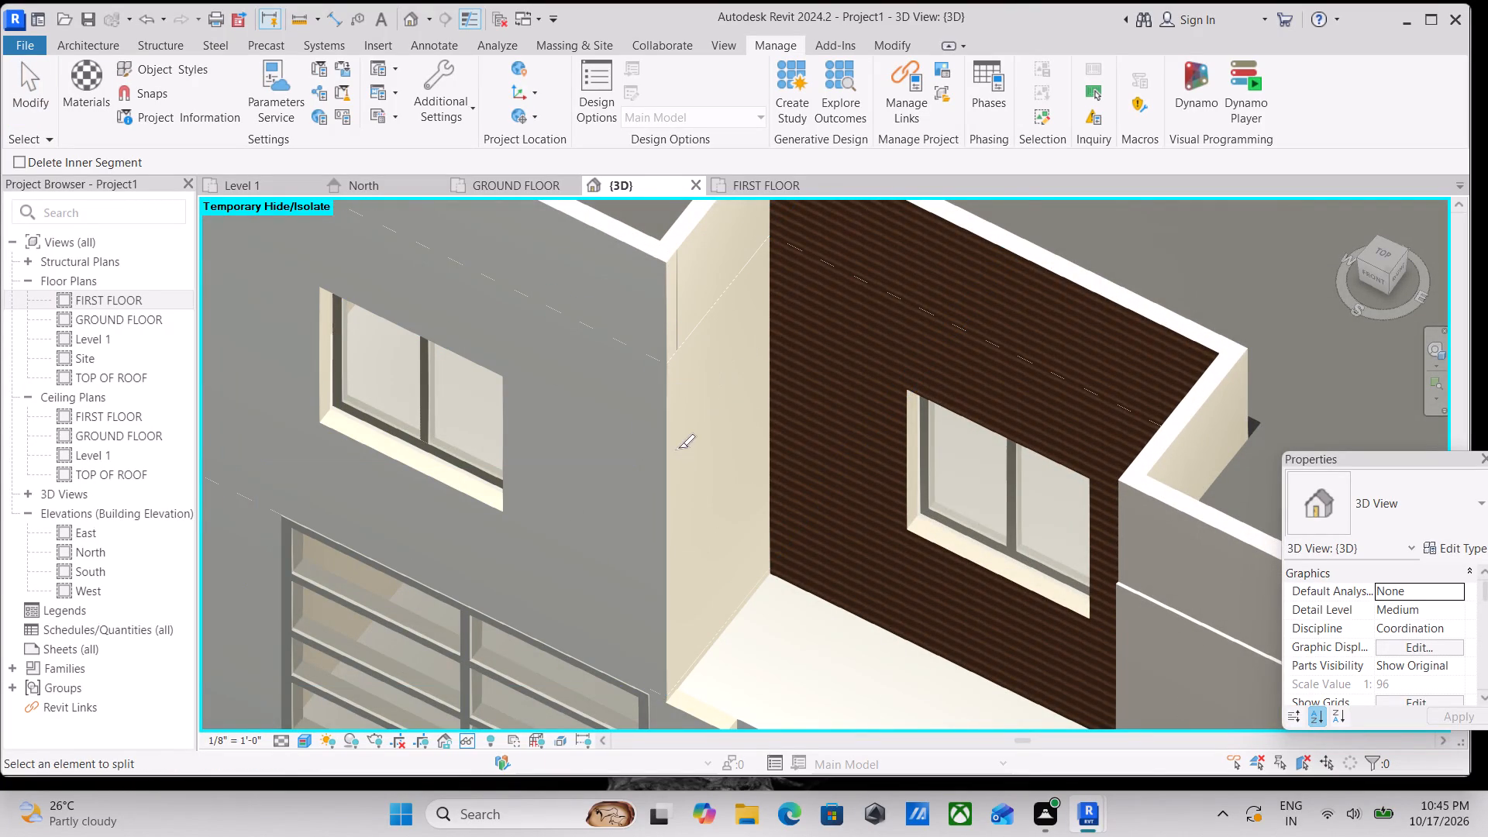
pyautogui.scroll(-4, 663, 462)
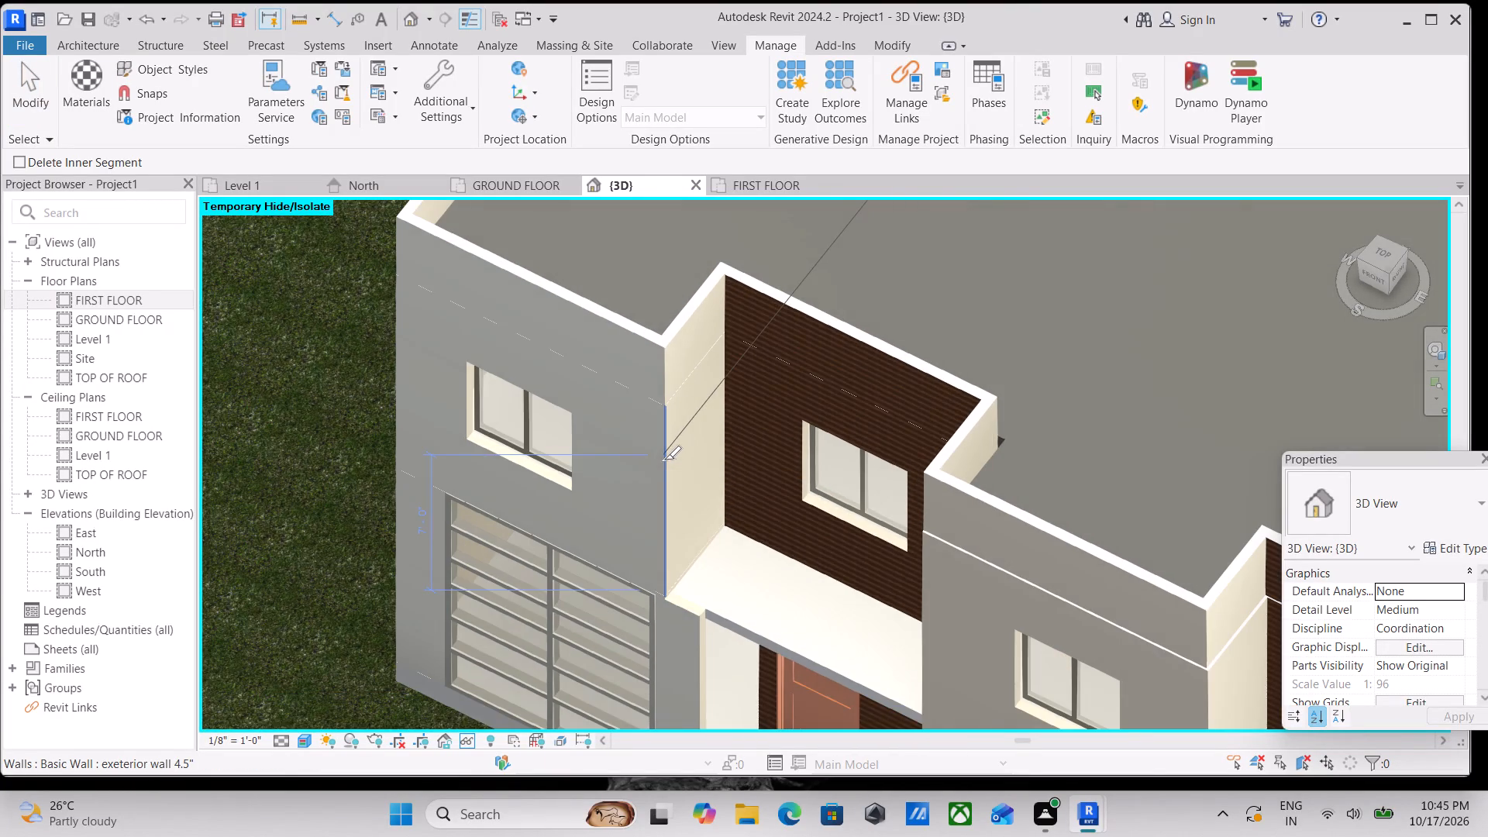
pyautogui.keyDown('shift'); pyautogui.moveTo(664, 460); pyautogui.dragTo(628, 532, button='middle'); pyautogui.keyUp('shift')
pyautogui.moveTo(719, 342); pyautogui.dragTo(648, 529, button='middle')
pyautogui.moveTo(734, 392); pyautogui.dragTo(694, 519, button='middle')
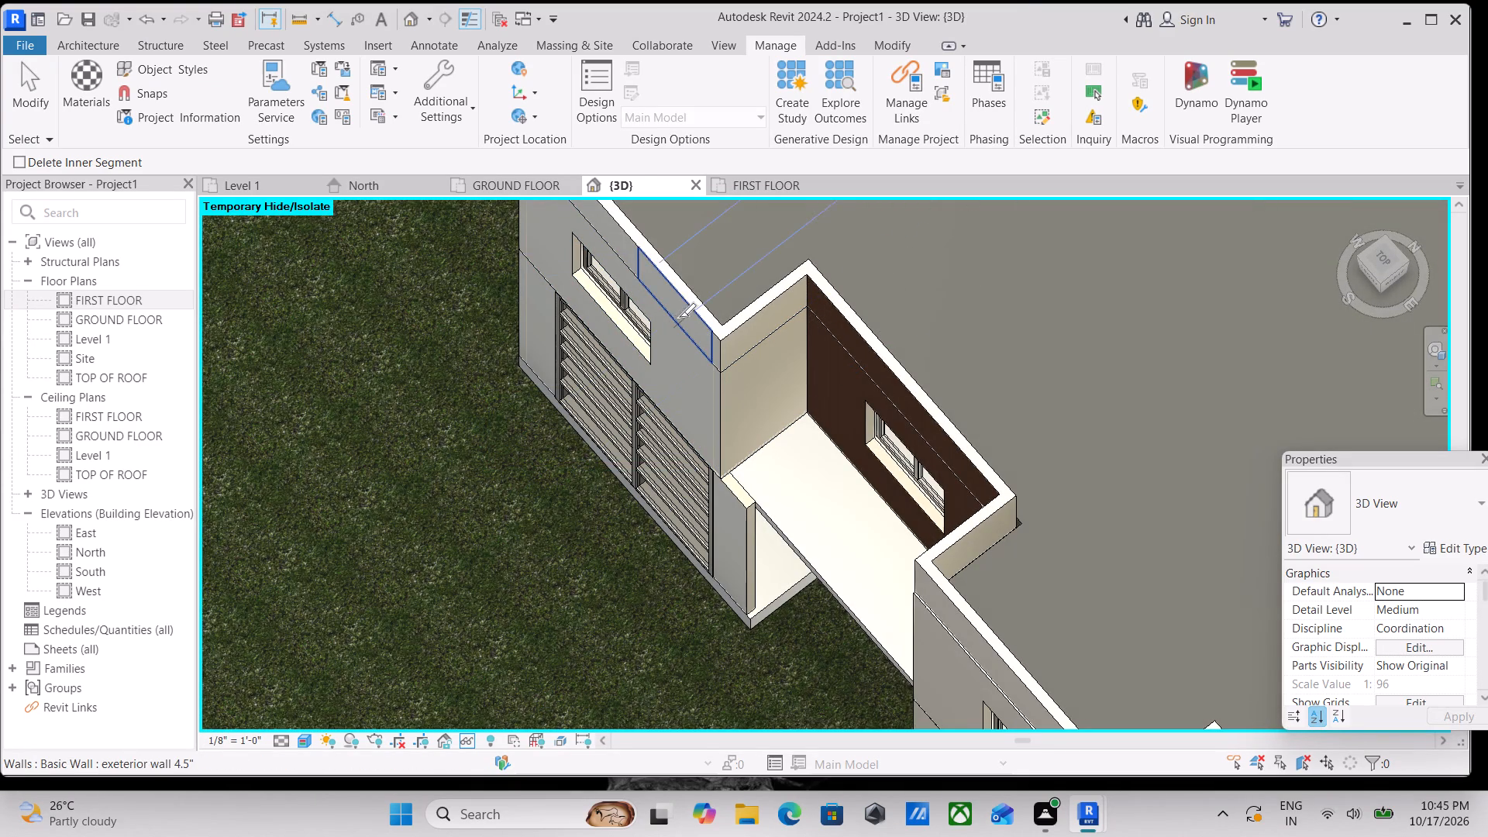
pyautogui.scroll(4, 654, 331)
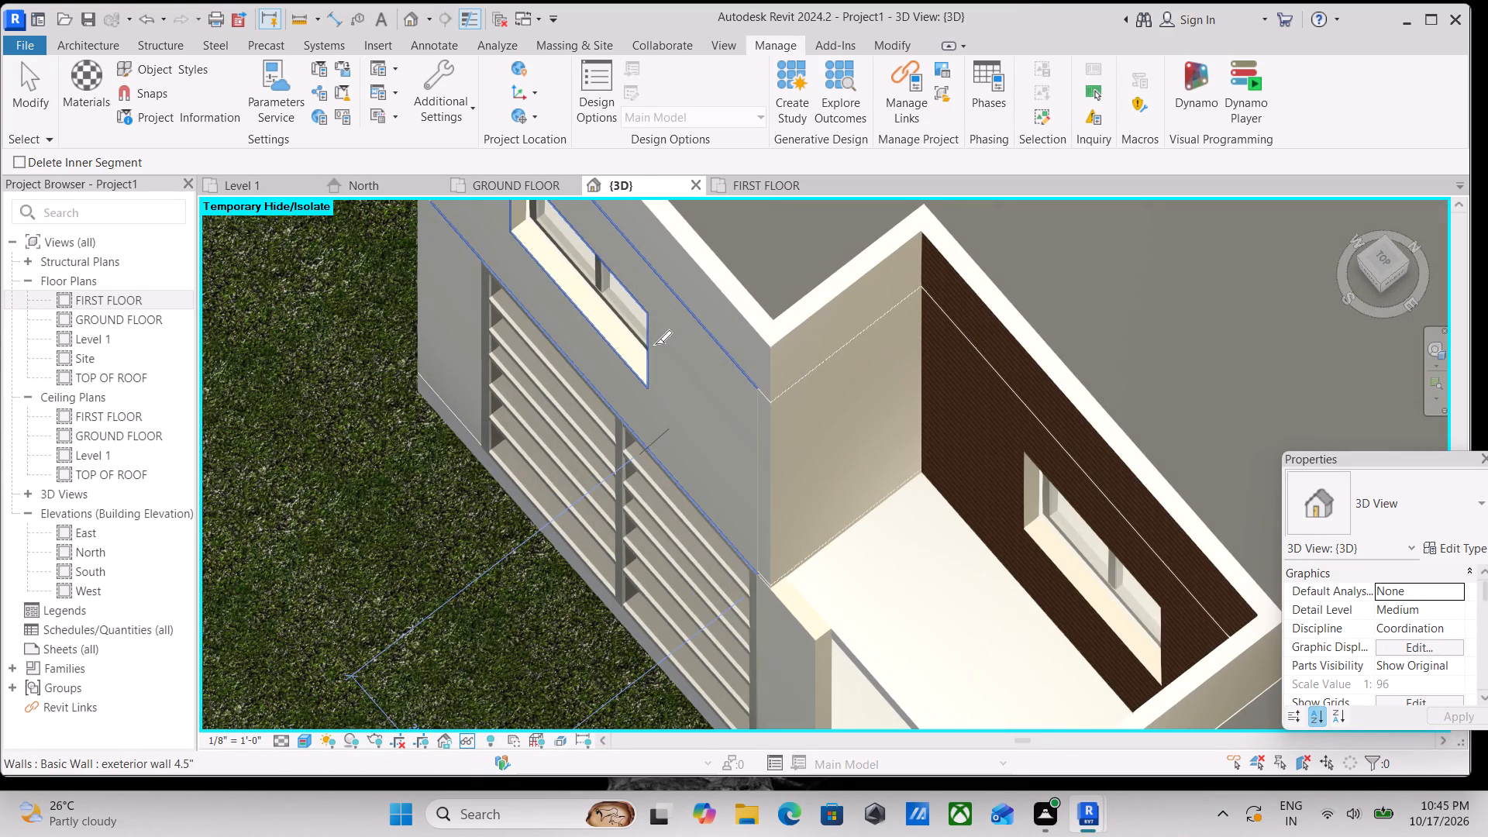
pyautogui.click(655, 344)
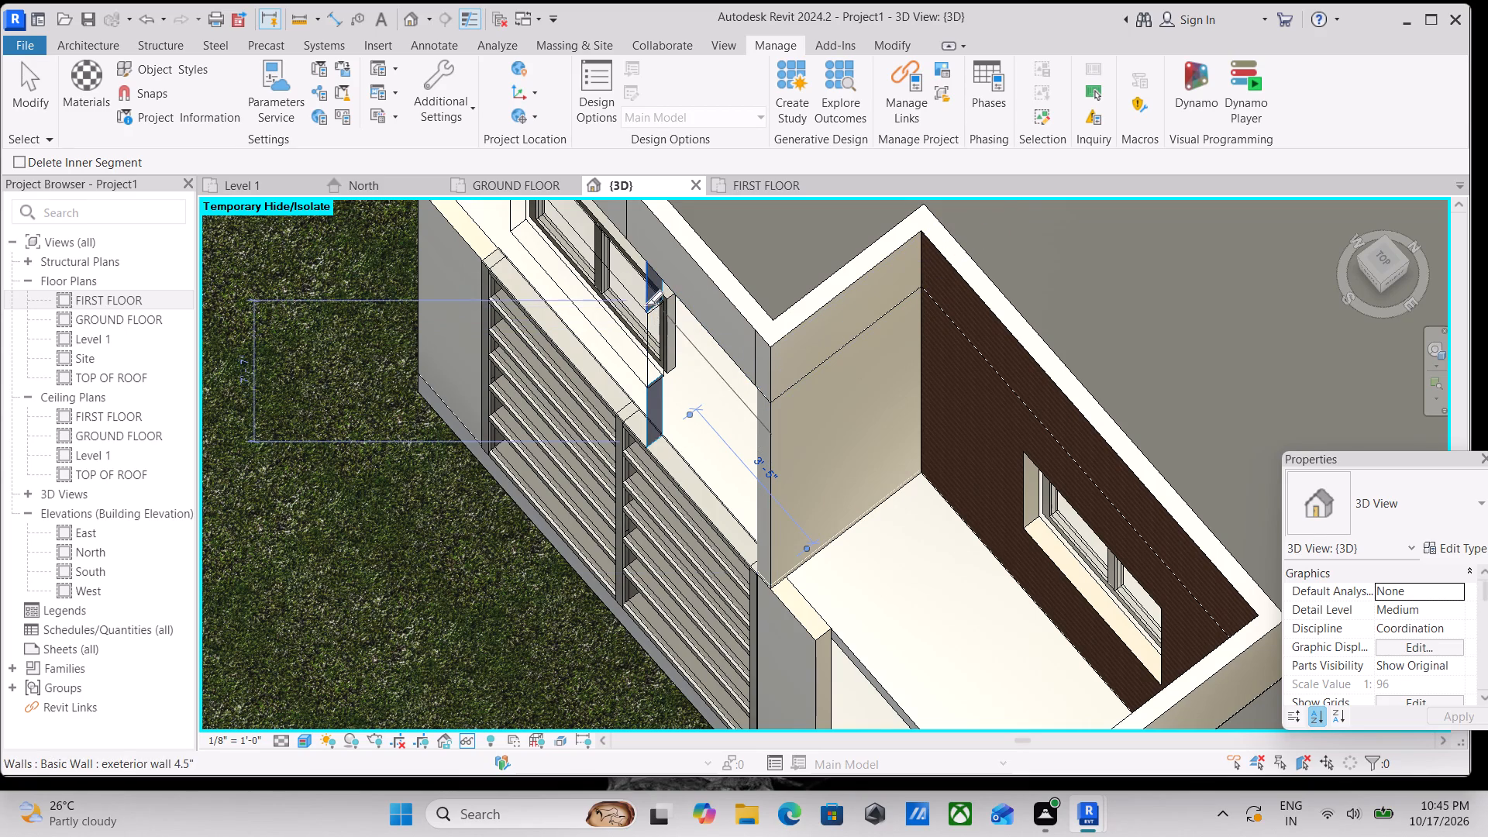
pyautogui.click(759, 412)
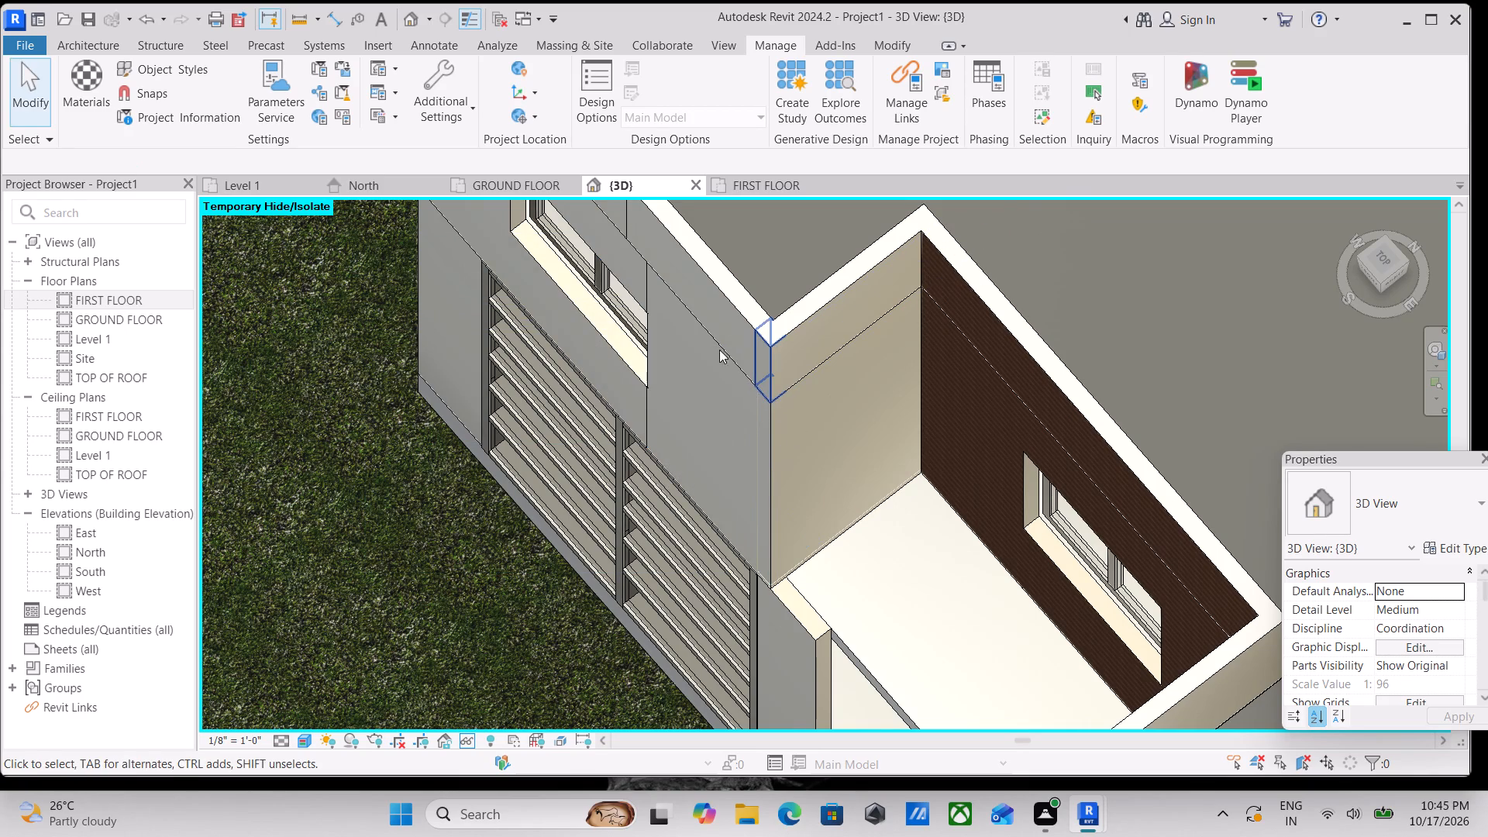
pyautogui.press('Escape')
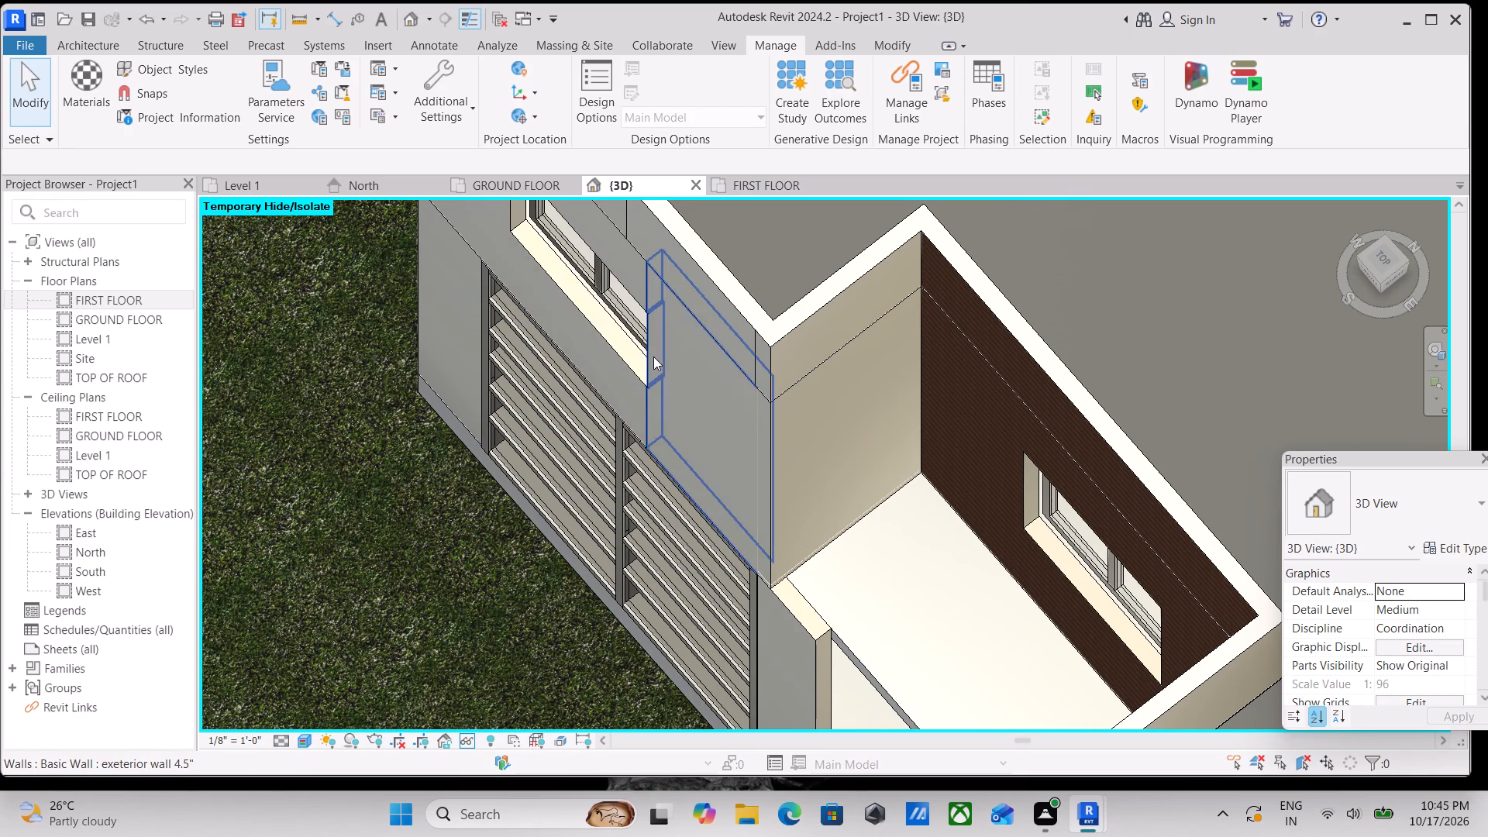
# Examine the split wall segments around the end unit's upper-floor window, parapet and side return.
pyautogui.click(652, 356)
pyautogui.press('Escape')
pyautogui.scroll(-3, 661, 360)
pyautogui.keyDown('shift'); pyautogui.moveTo(742, 412); pyautogui.dragTo(797, 379, button='middle'); pyautogui.keyUp('shift')
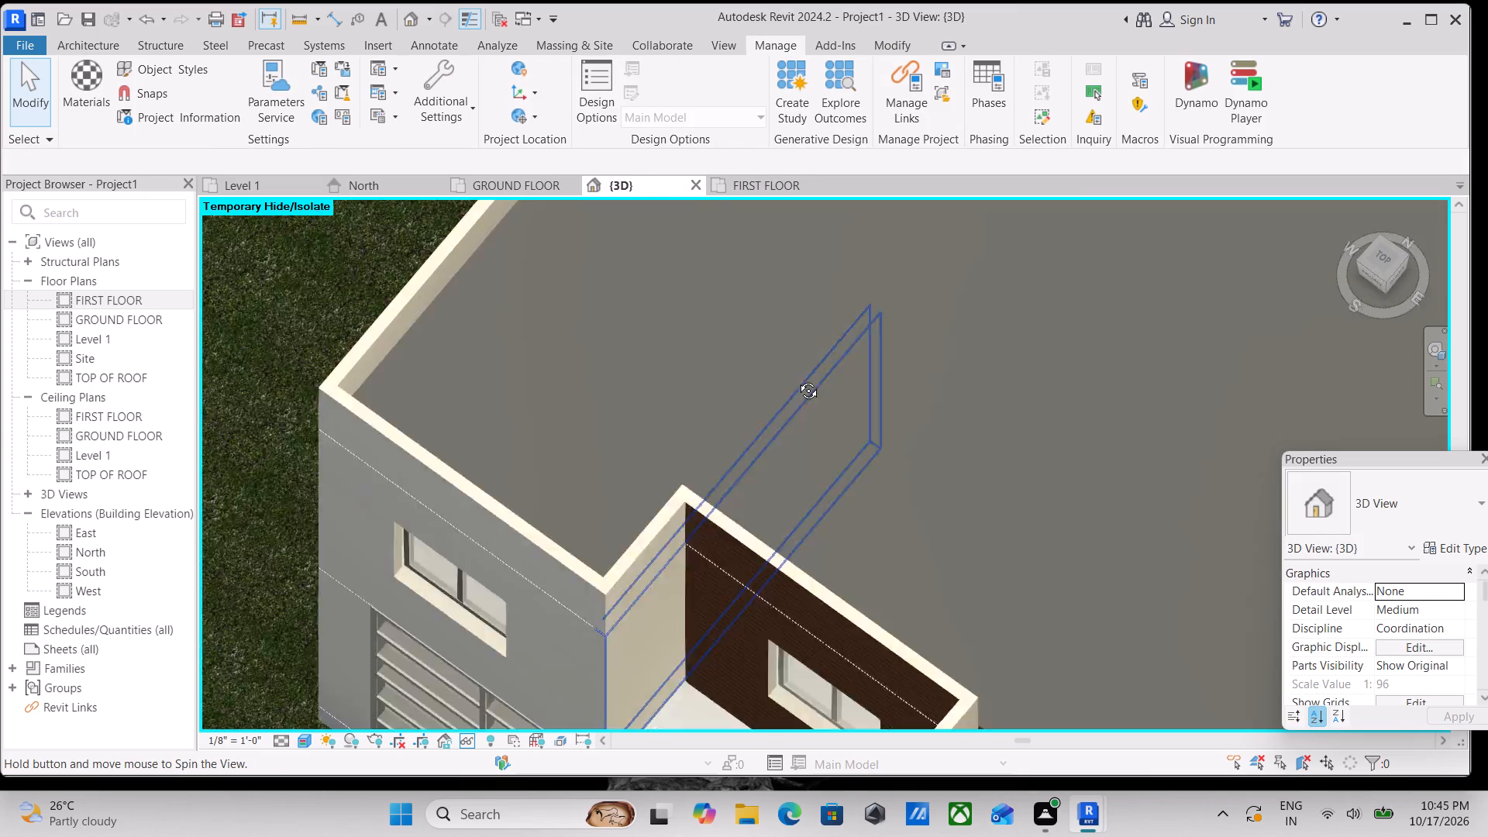
pyautogui.keyDown('shift'); pyautogui.moveTo(797, 379); pyautogui.dragTo(818, 360, button='middle'); pyautogui.keyUp('shift')
pyautogui.scroll(-1, 818, 360)
pyautogui.moveTo(818, 356); pyautogui.dragTo(866, 41, button='middle')
pyautogui.moveTo(746, 398); pyautogui.dragTo(815, 223, button='middle')
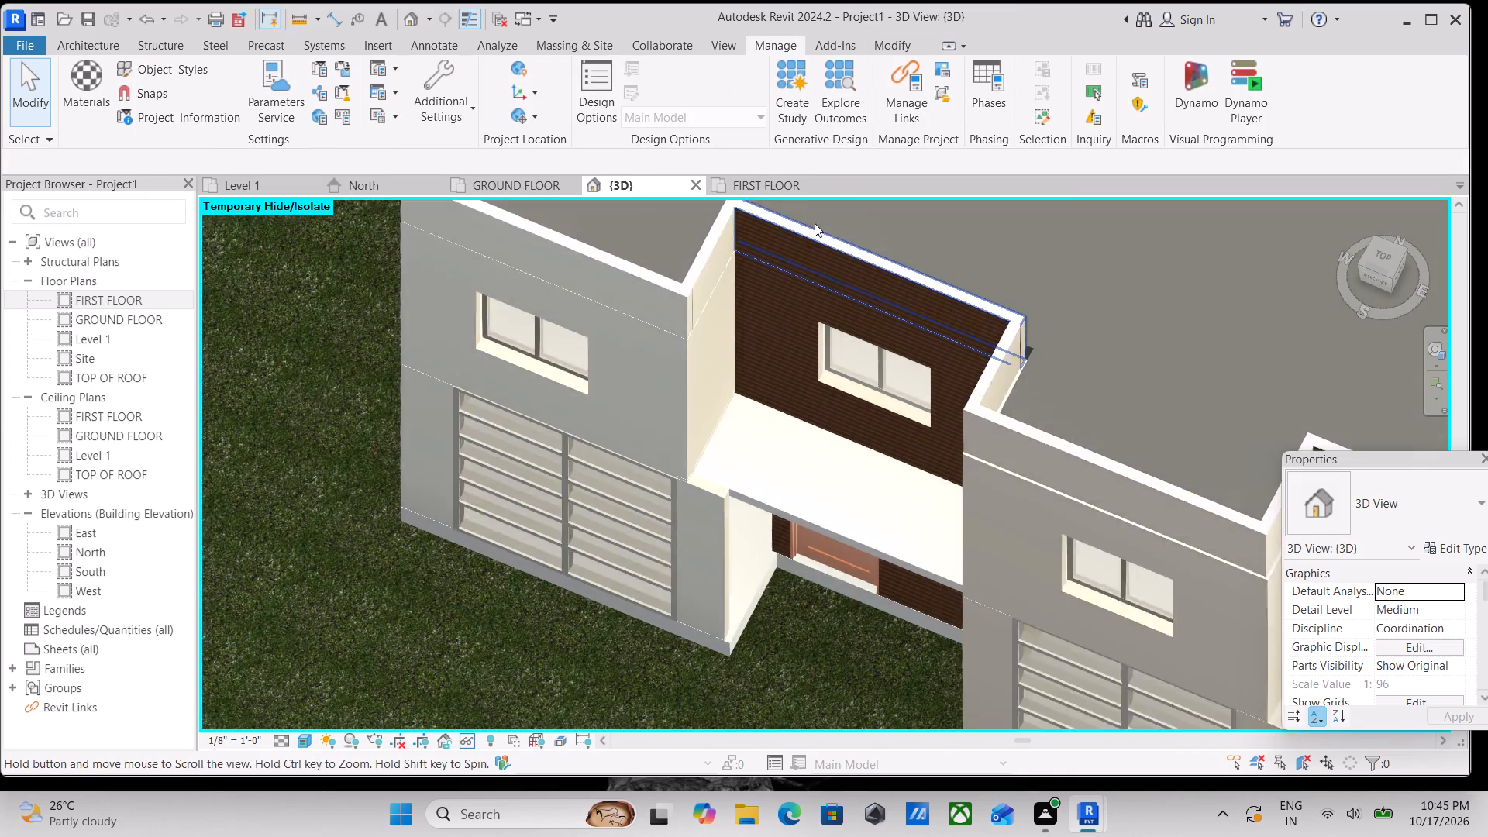
pyautogui.keyDown('shift'); pyautogui.moveTo(762, 339); pyautogui.dragTo(805, 256, button='middle'); pyautogui.keyUp('shift')
pyautogui.moveTo(790, 327); pyautogui.dragTo(840, 227, button='middle')
pyautogui.scroll(3, 733, 446)
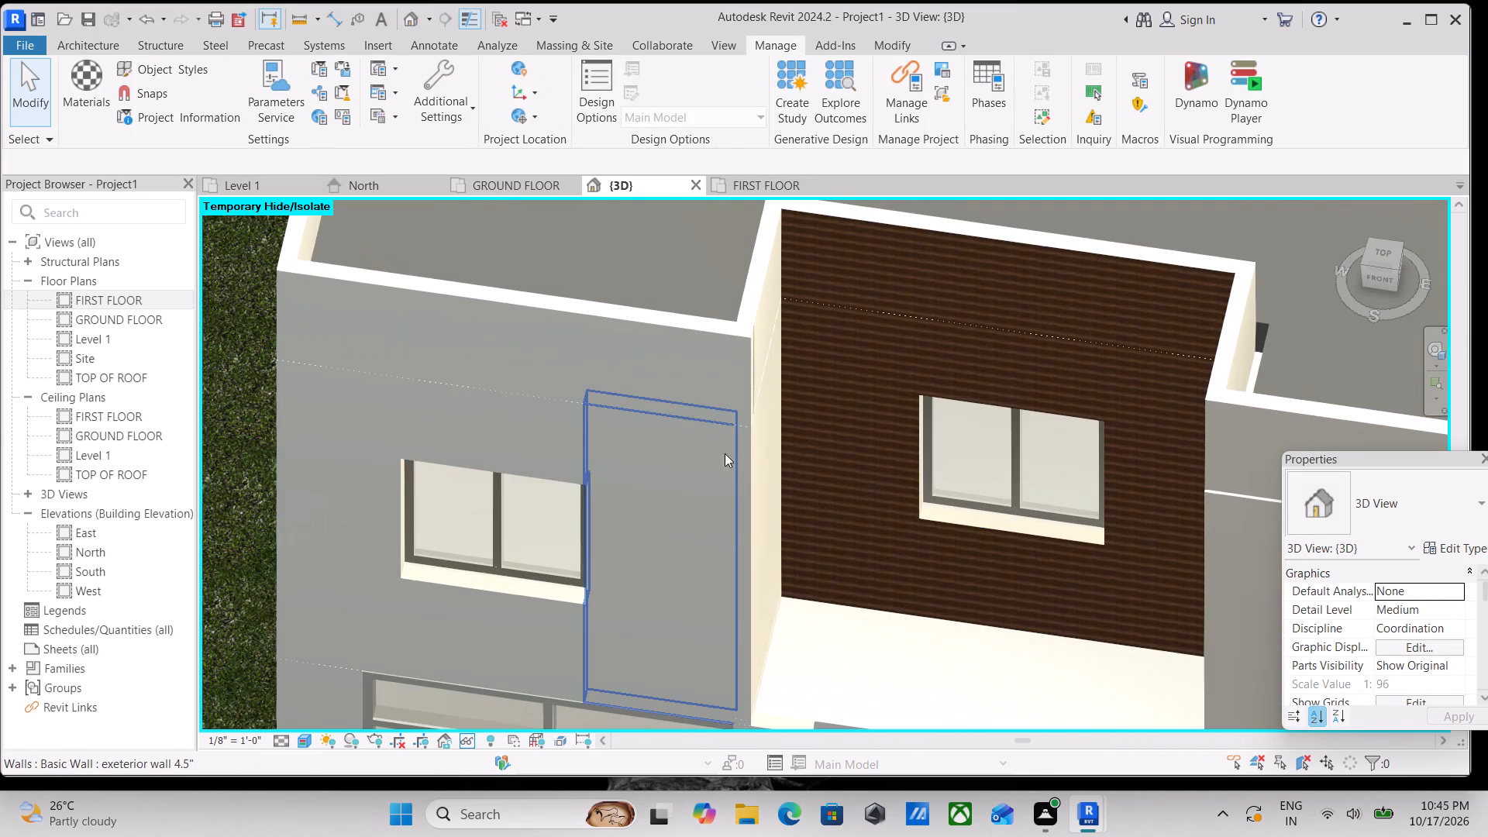
pyautogui.moveTo(697, 525); pyautogui.dragTo(785, 395, button='middle')
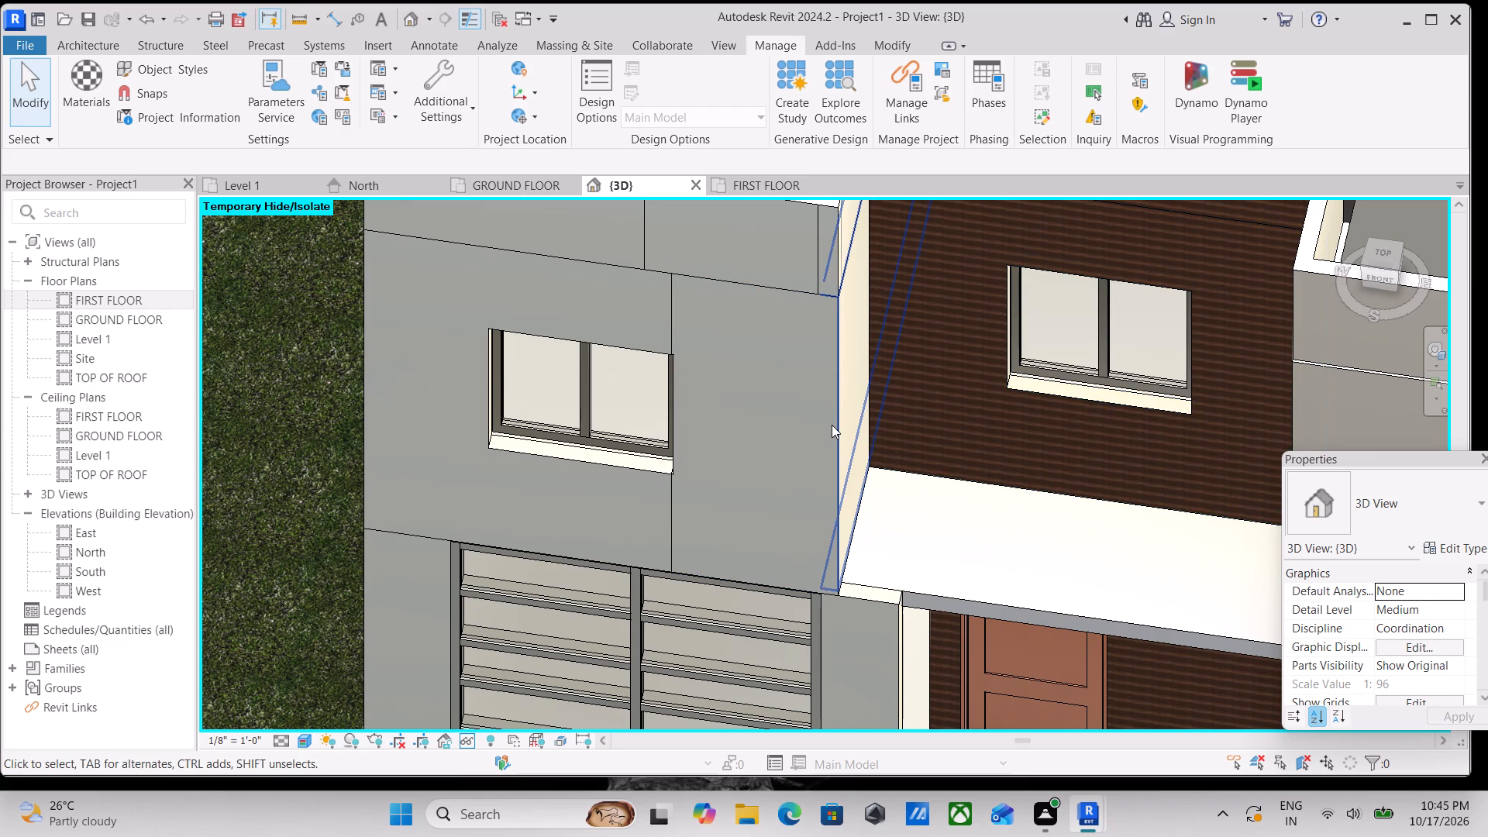
# Paint the end unit's upper-floor front wall segment between the window and the entrance-side corner with red brown cladding.
pyautogui.write('pt')
pyautogui.scroll(-3, 126, 289)
pyautogui.scroll(-3, 108, 353)
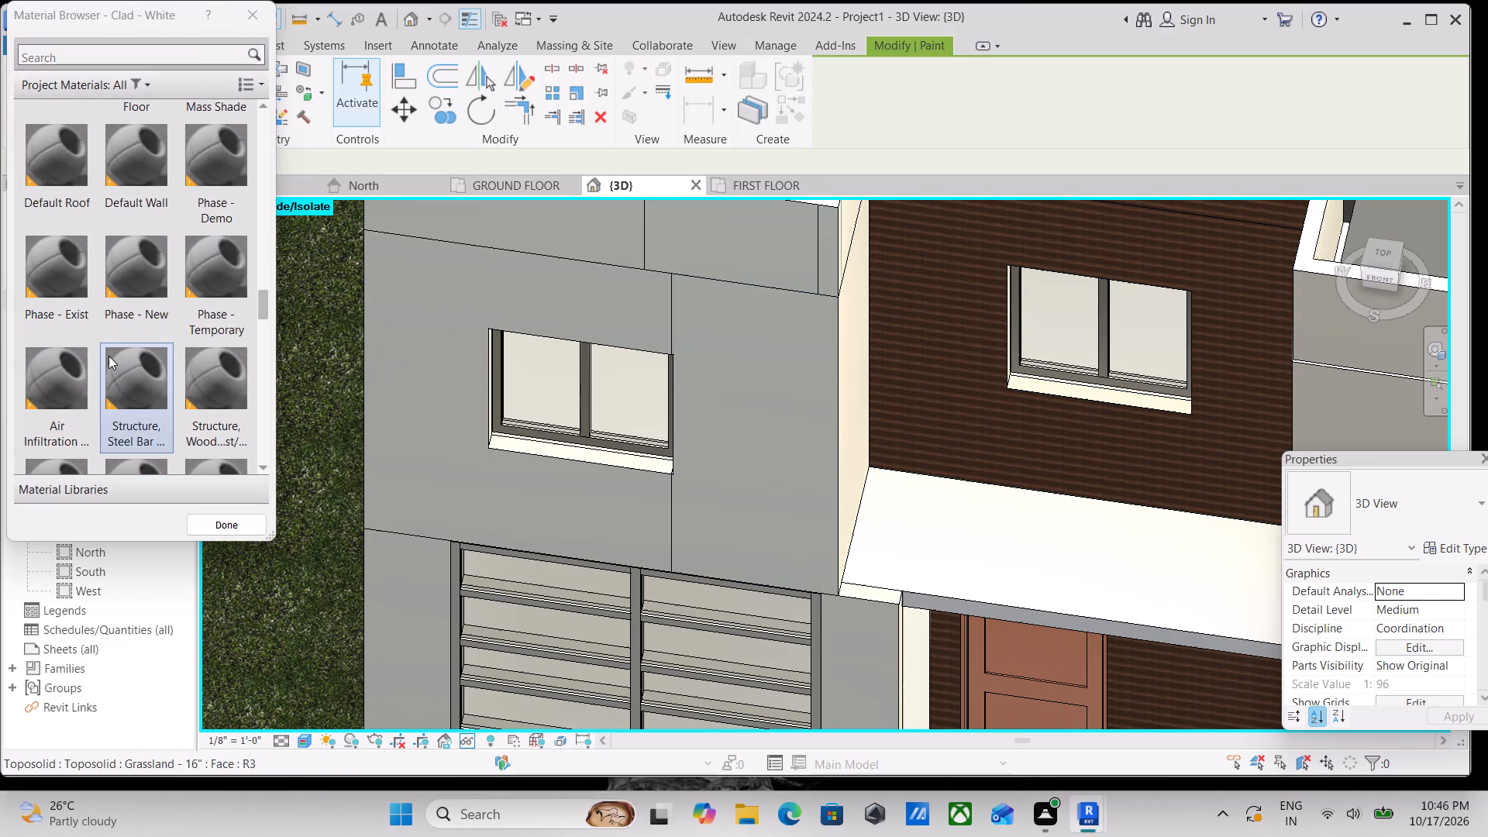
pyautogui.scroll(-5, 112, 356)
pyautogui.scroll(7, 149, 357)
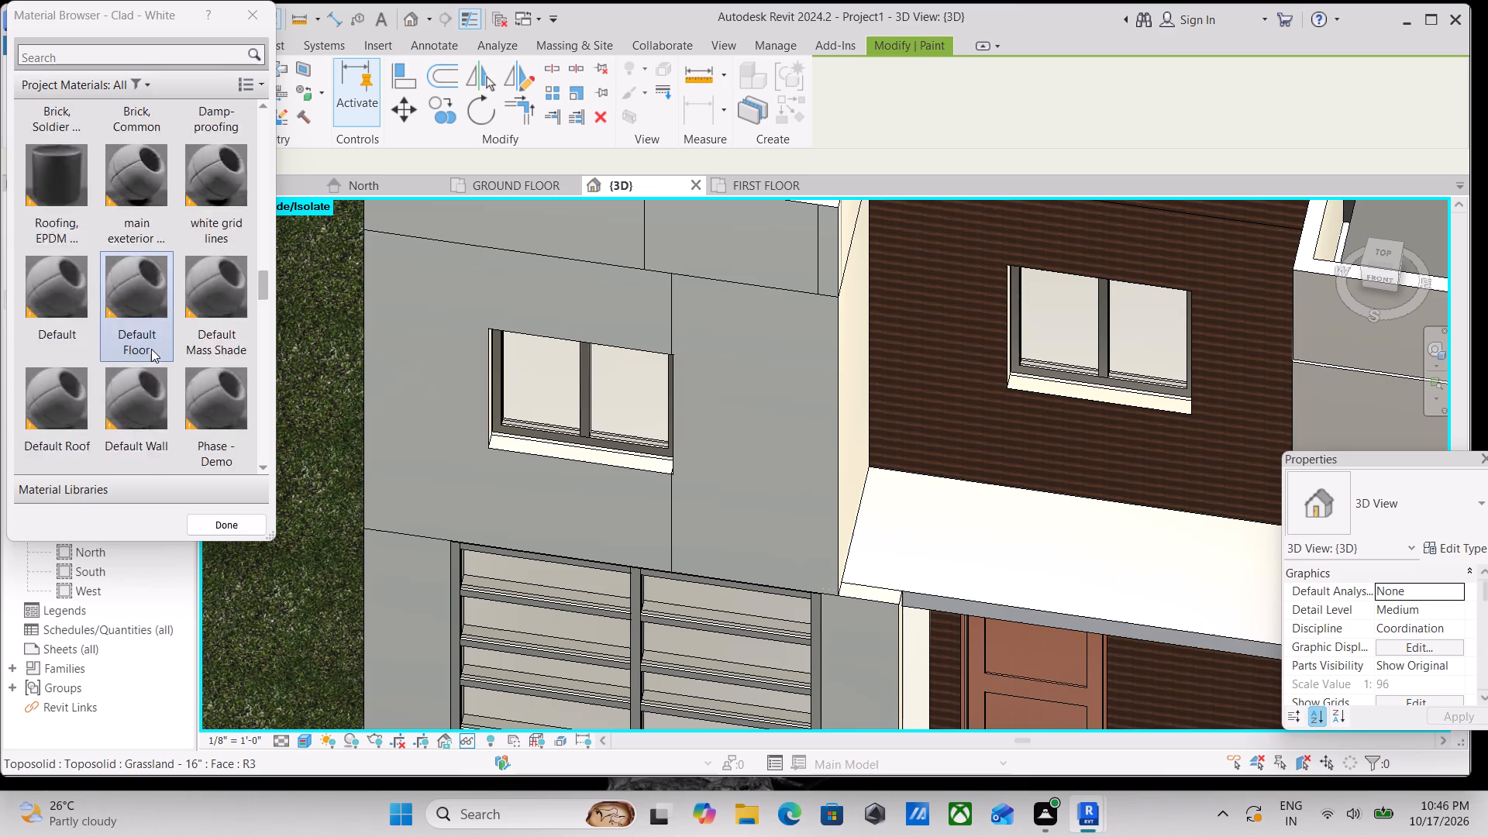
pyautogui.scroll(5, 151, 349)
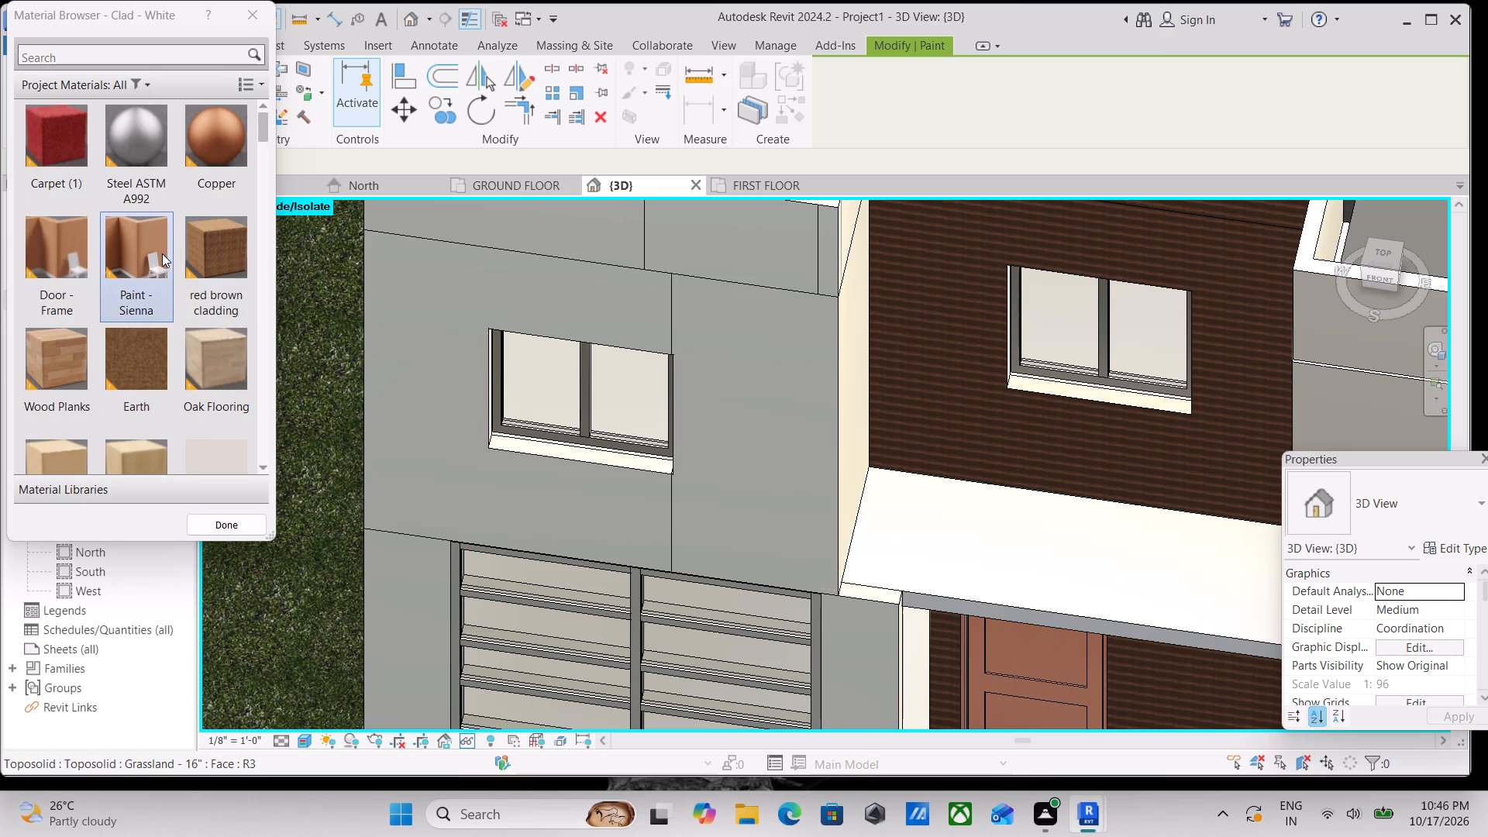
pyautogui.click(223, 266)
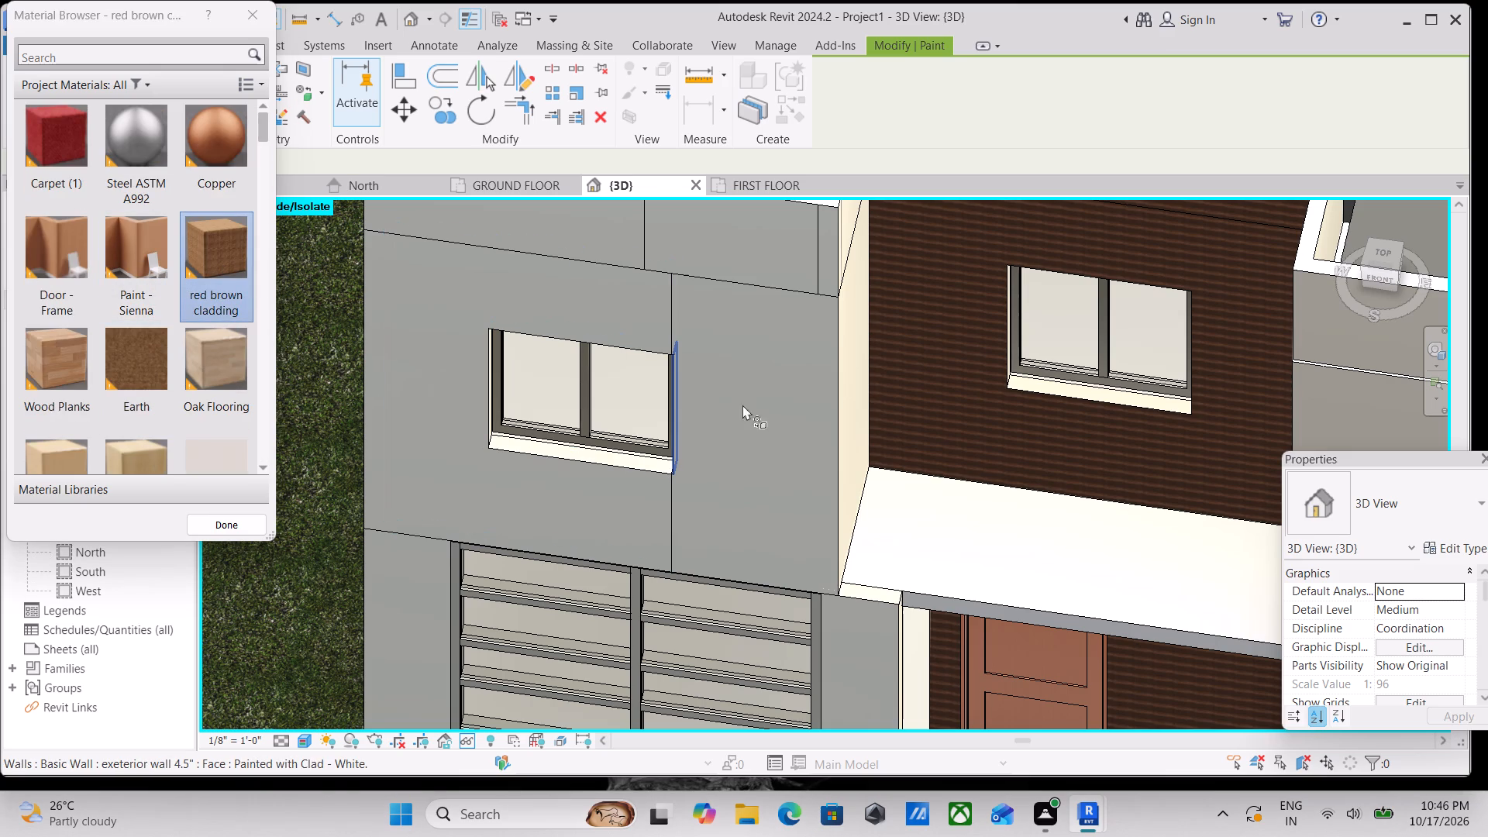
pyautogui.click(802, 404)
pyautogui.scroll(-2, 804, 404)
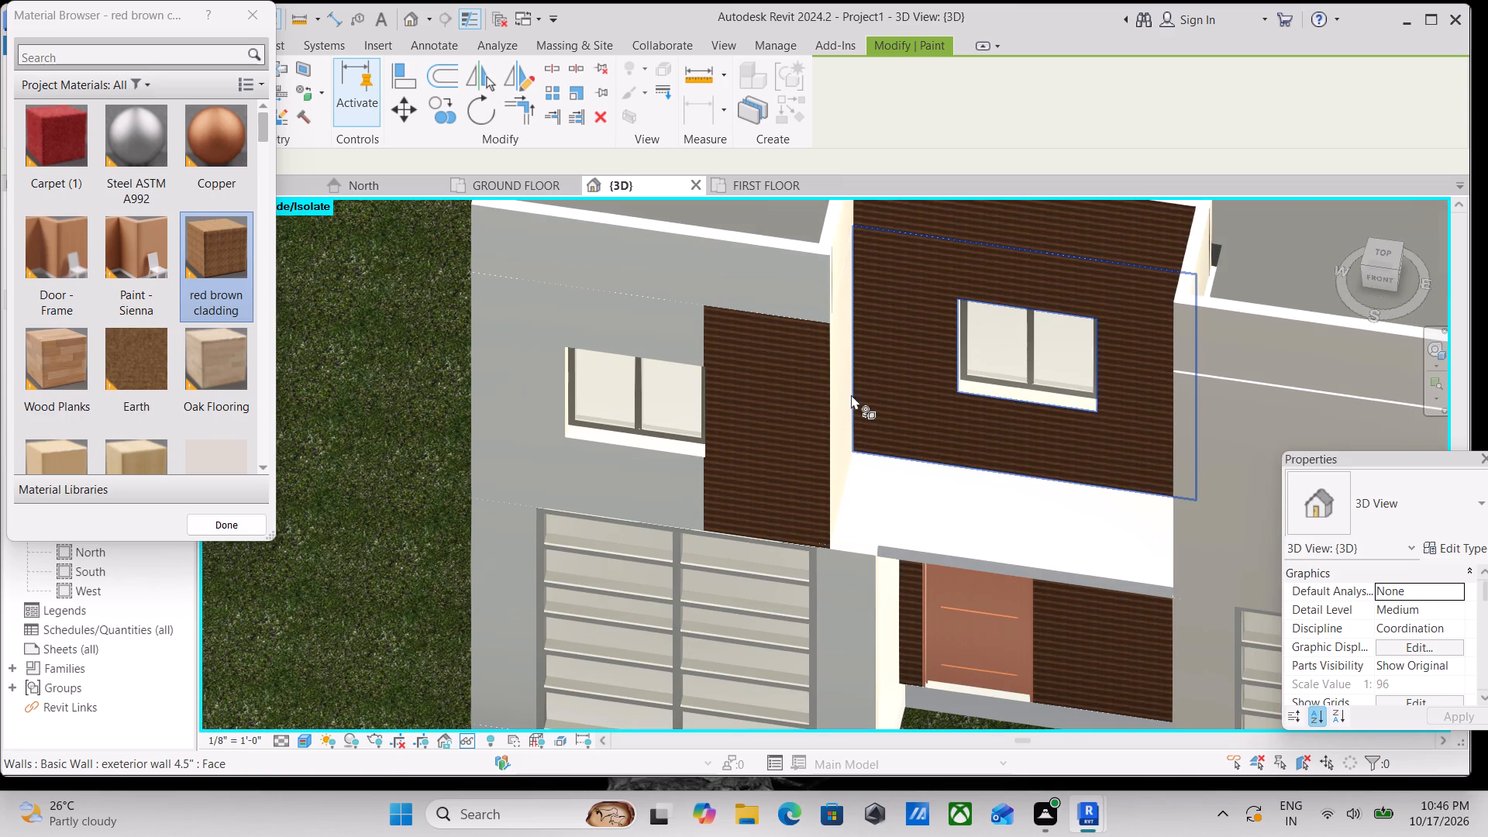
pyautogui.scroll(-5, 851, 412)
pyautogui.moveTo(975, 450); pyautogui.dragTo(970, 446, button='middle')
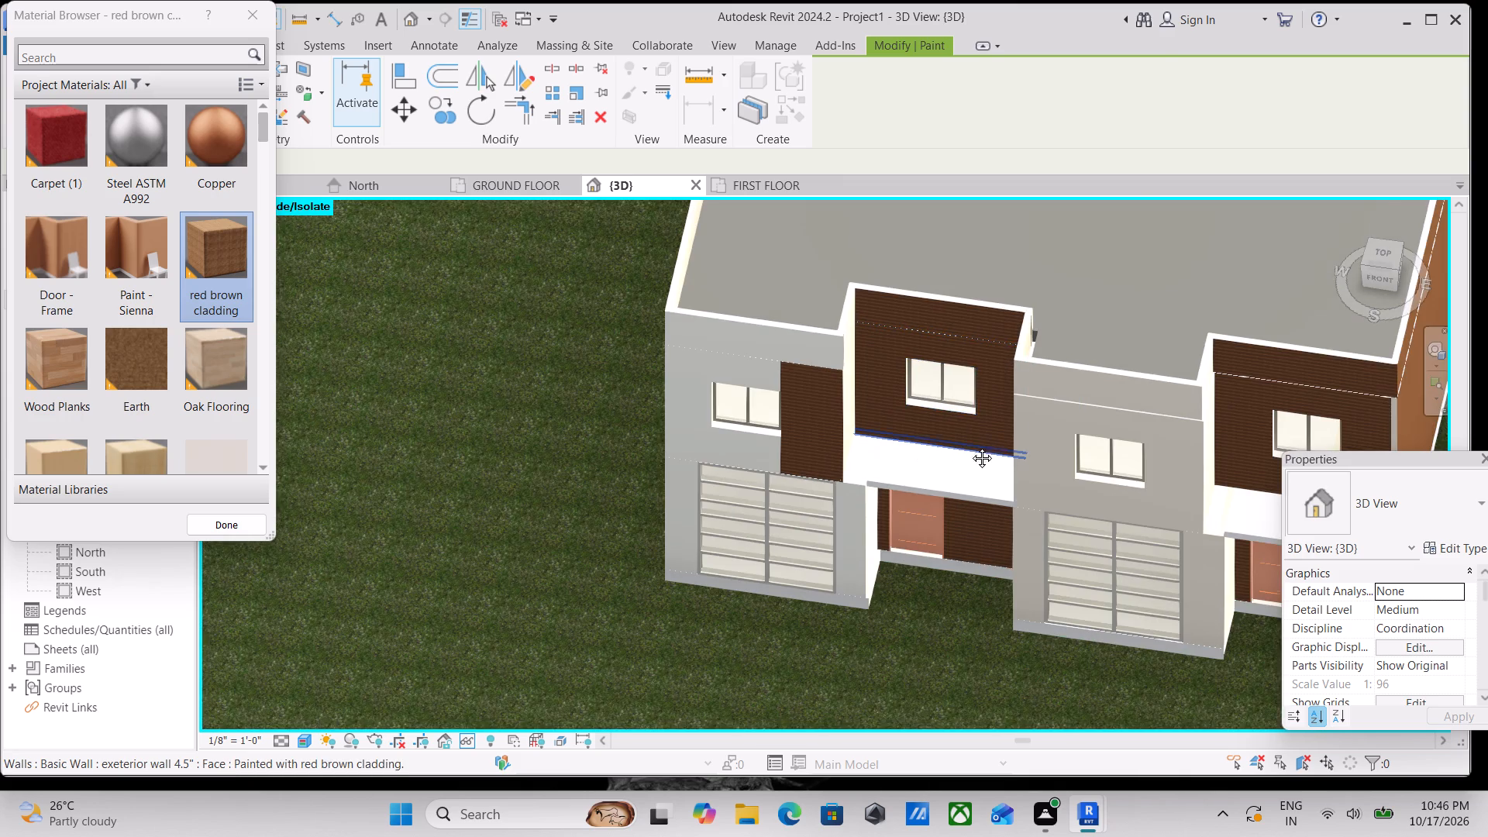
pyautogui.moveTo(970, 446); pyautogui.dragTo(917, 391, button='middle')
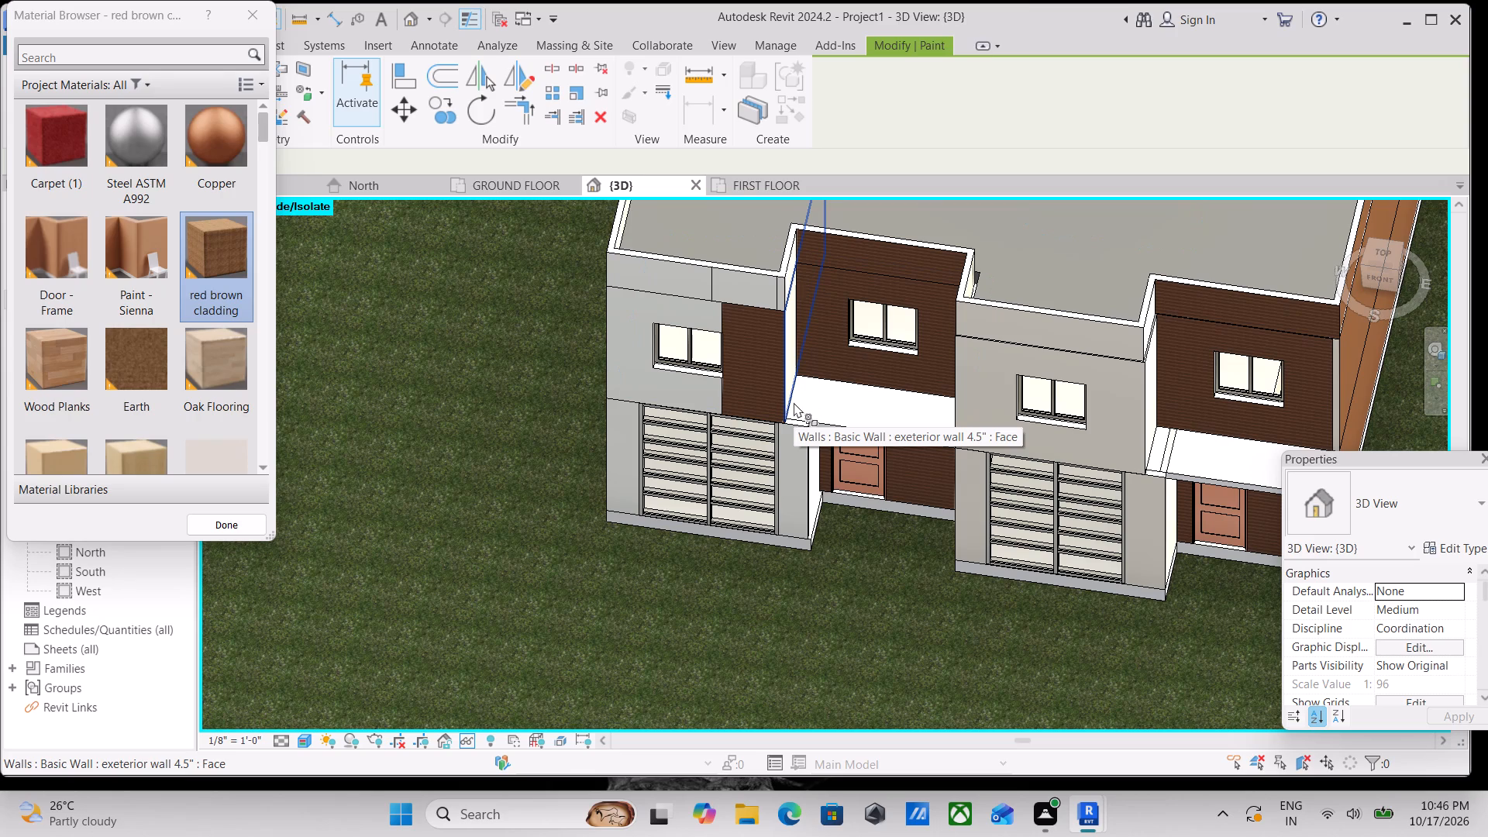
pyautogui.scroll(2, 1089, 478)
pyautogui.press('Escape')
pyautogui.scroll(3, 1049, 432)
pyautogui.press('Escape')
pyautogui.scroll(2, 615, 388)
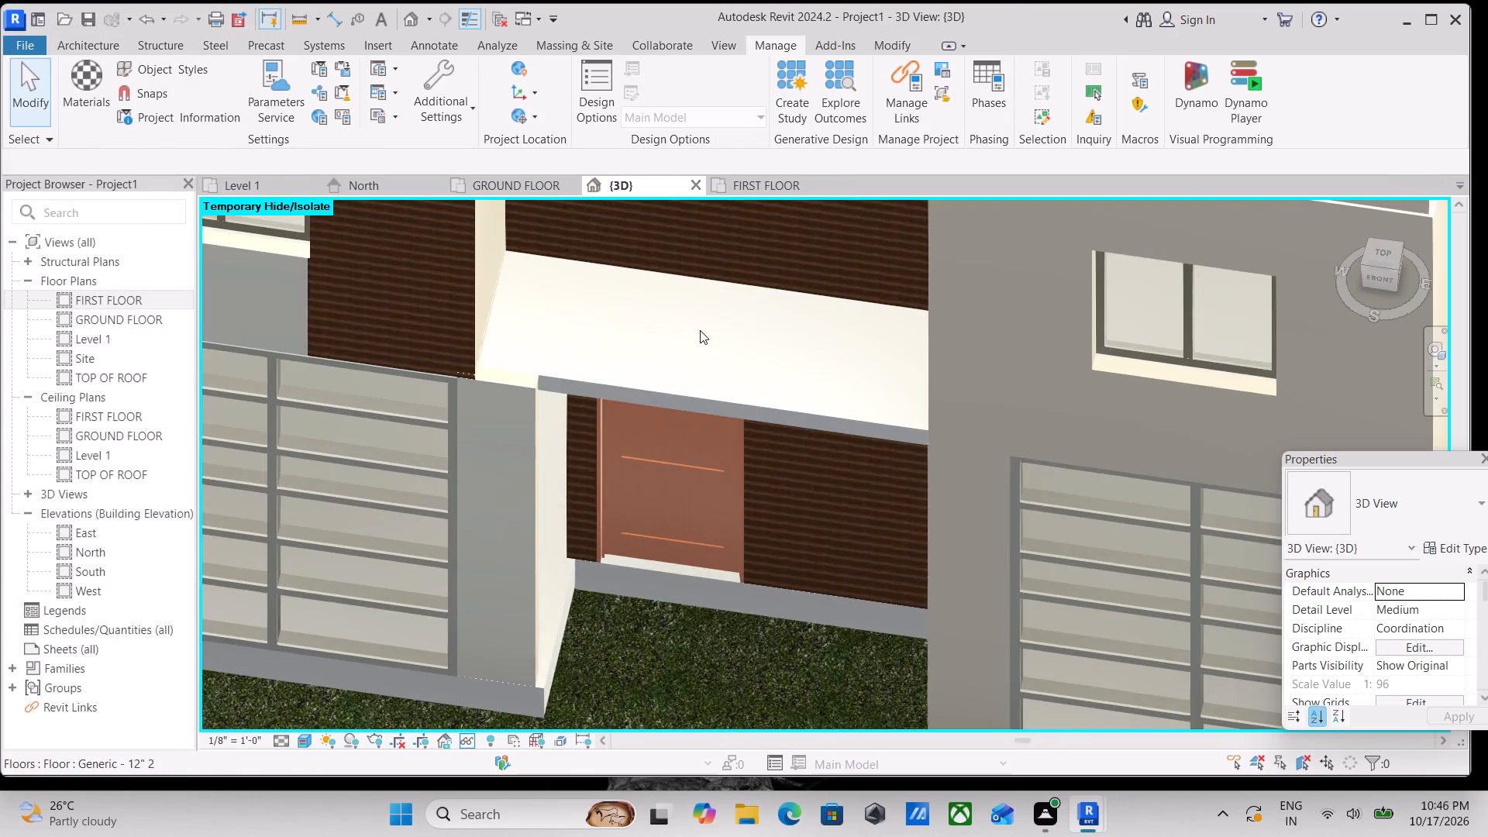
# Split the neighbouring unit's upper-floor front wall vertically at the window edge nearest its entrance canopy.
pyautogui.scroll(-2, 700, 329)
pyautogui.scroll(1, 708, 396)
pyautogui.scroll(-1, 730, 263)
pyautogui.moveTo(730, 263); pyautogui.dragTo(697, 415, button='middle')
pyautogui.moveTo(882, 326); pyautogui.dragTo(700, 352, button='middle')
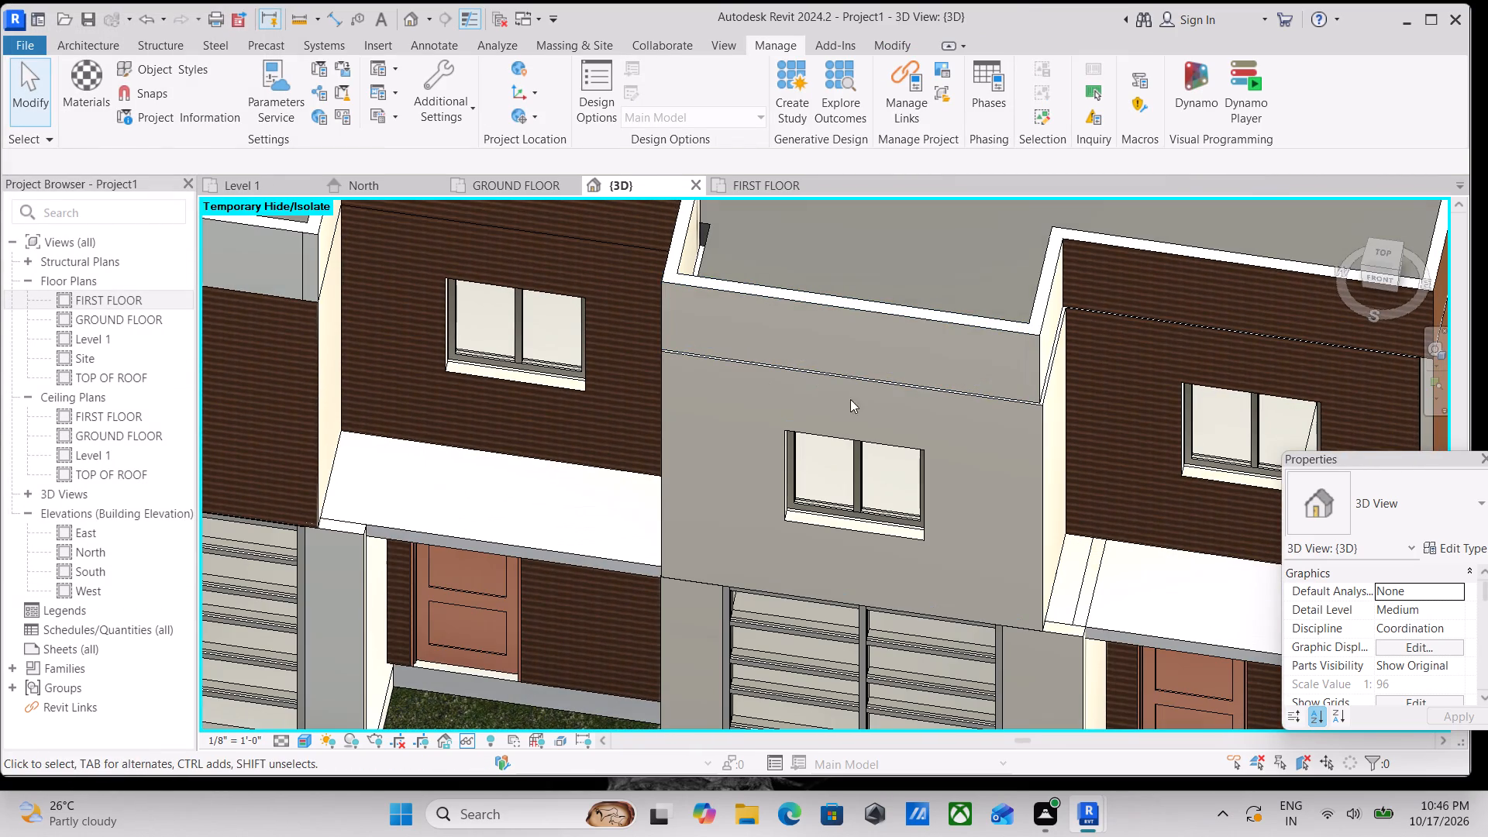
pyautogui.write('sl')
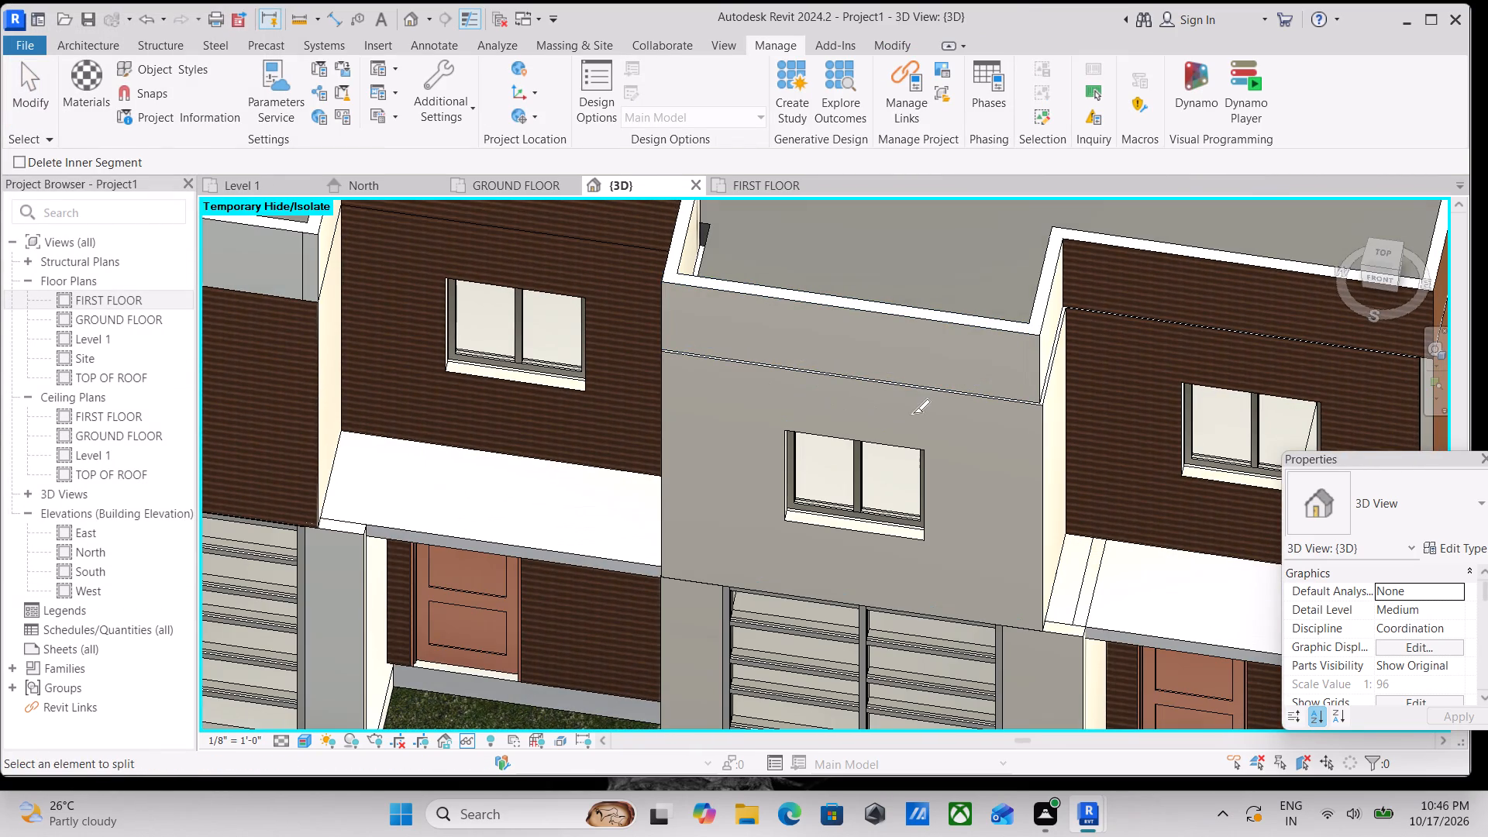
pyautogui.scroll(-2, 1104, 443)
pyautogui.keyDown('shift'); pyautogui.moveTo(1079, 451); pyautogui.dragTo(955, 541, button='middle'); pyautogui.keyUp('shift')
pyautogui.moveTo(1010, 399); pyautogui.dragTo(1032, 522, button='middle')
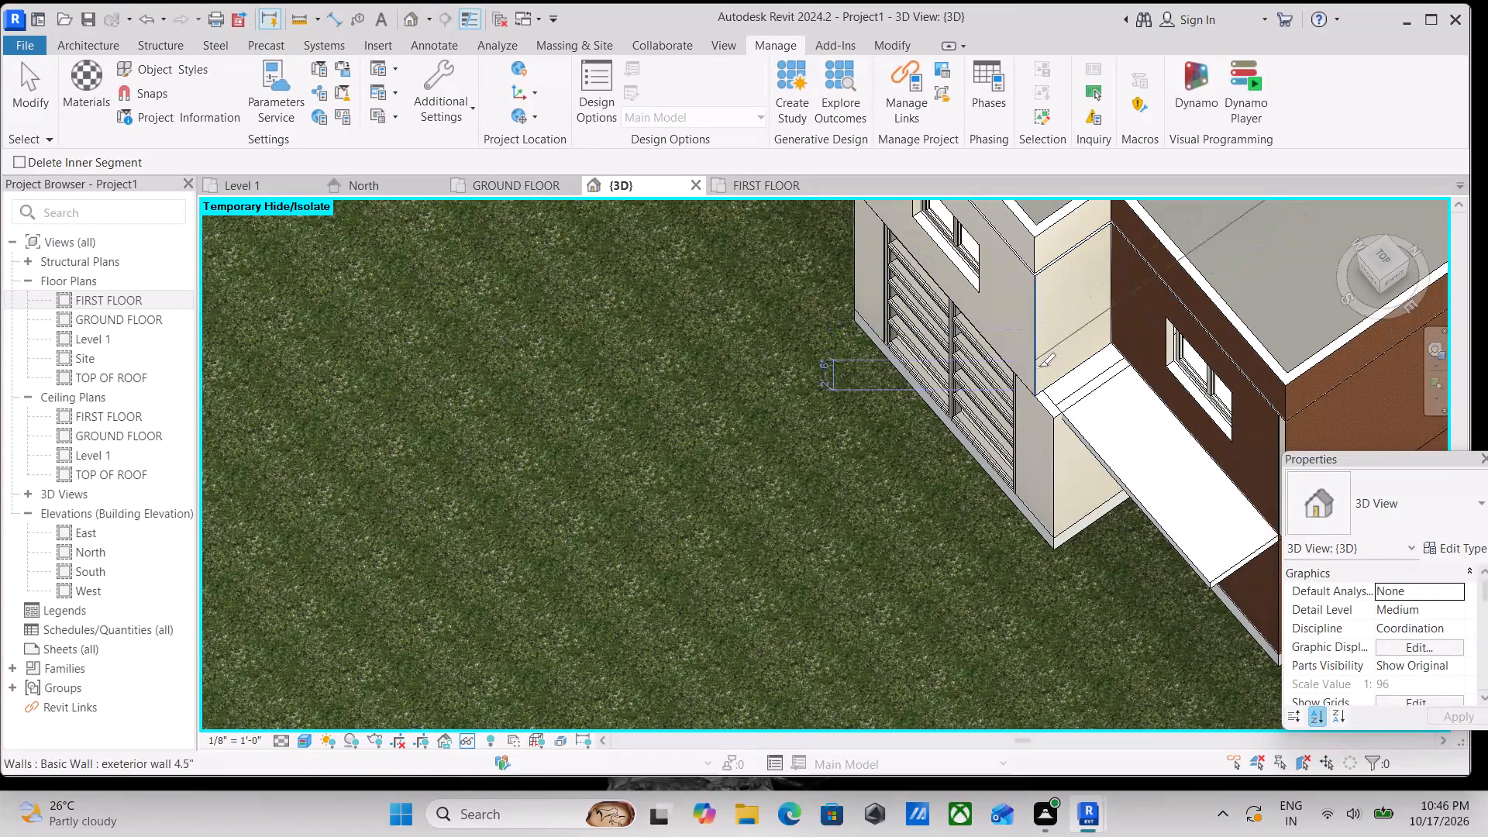
pyautogui.scroll(3, 1038, 367)
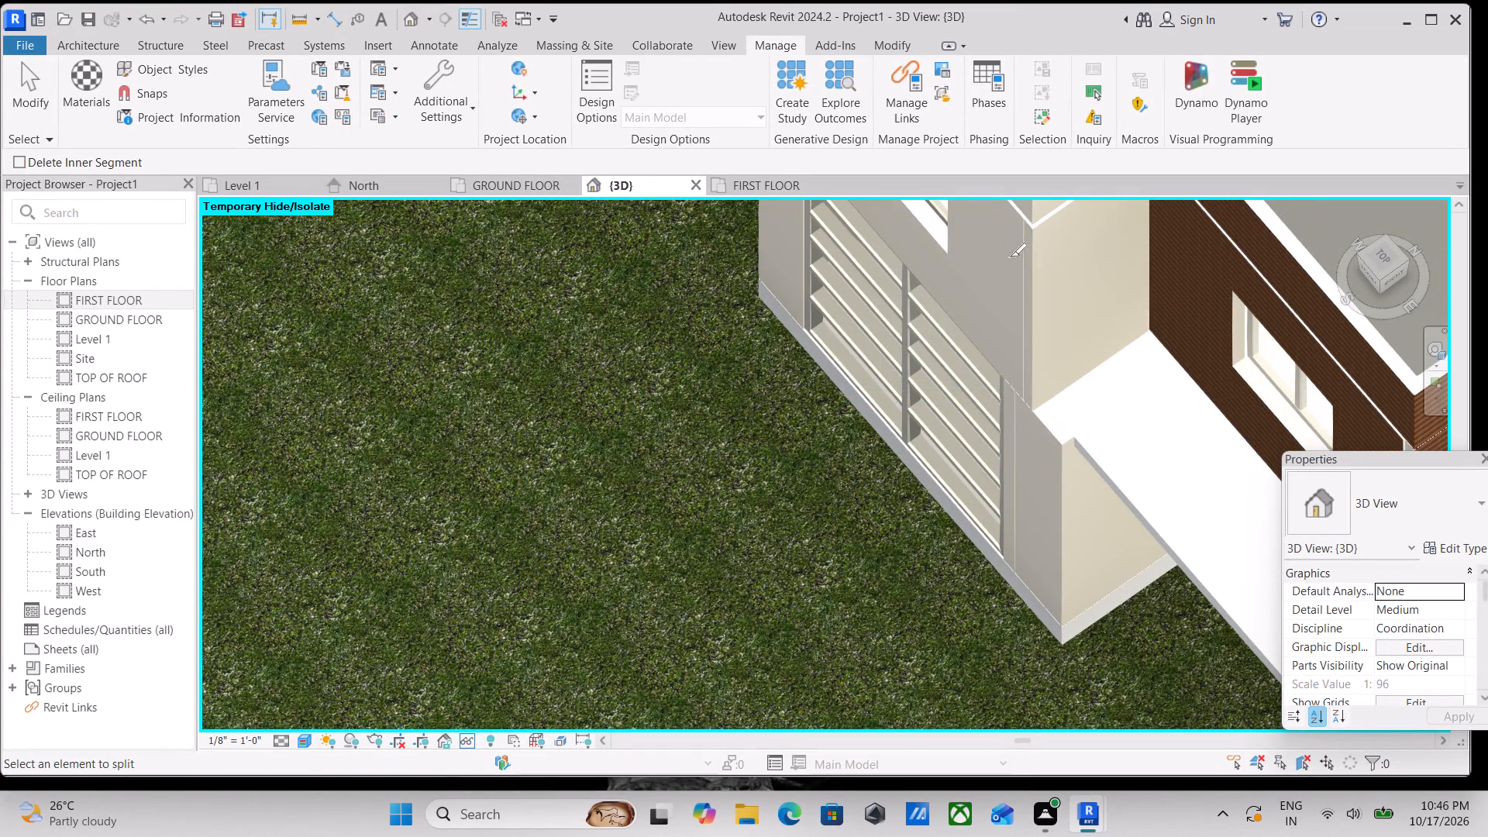
pyautogui.moveTo(1024, 294); pyautogui.dragTo(1054, 436, button='middle')
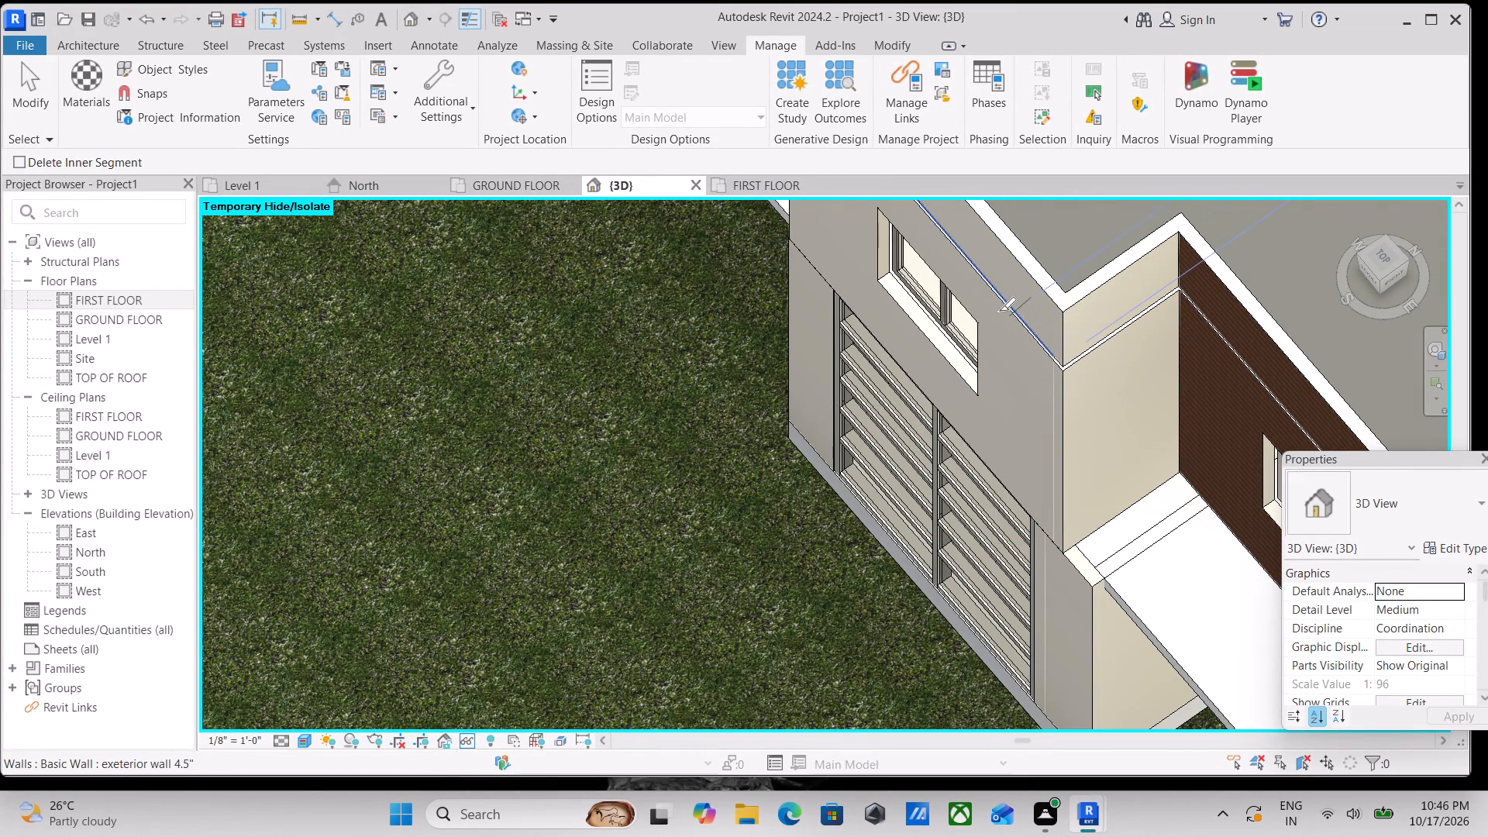
pyautogui.click(980, 321)
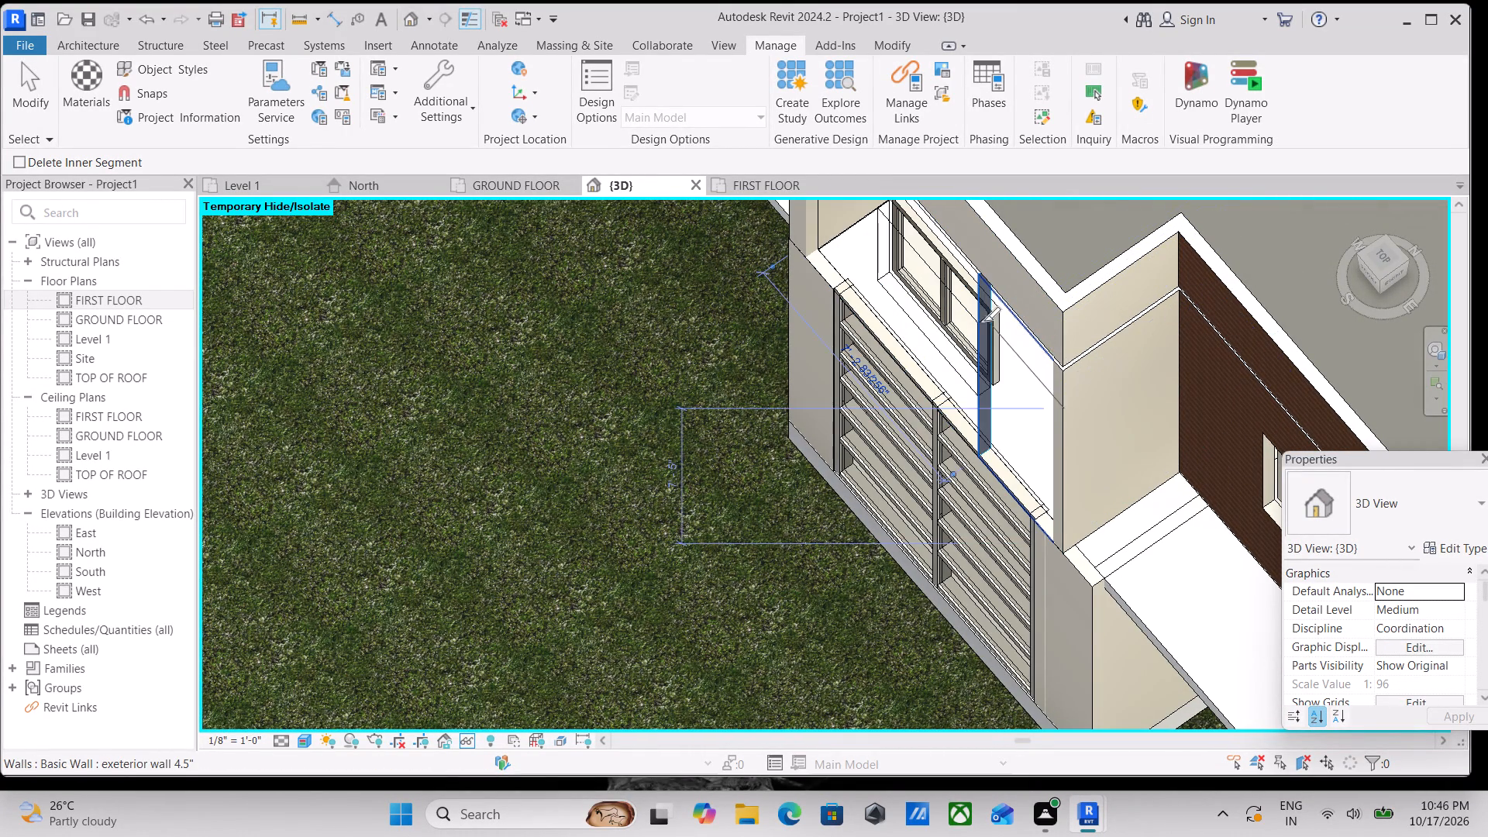
pyautogui.press('Escape')
pyautogui.scroll(2, 1011, 429)
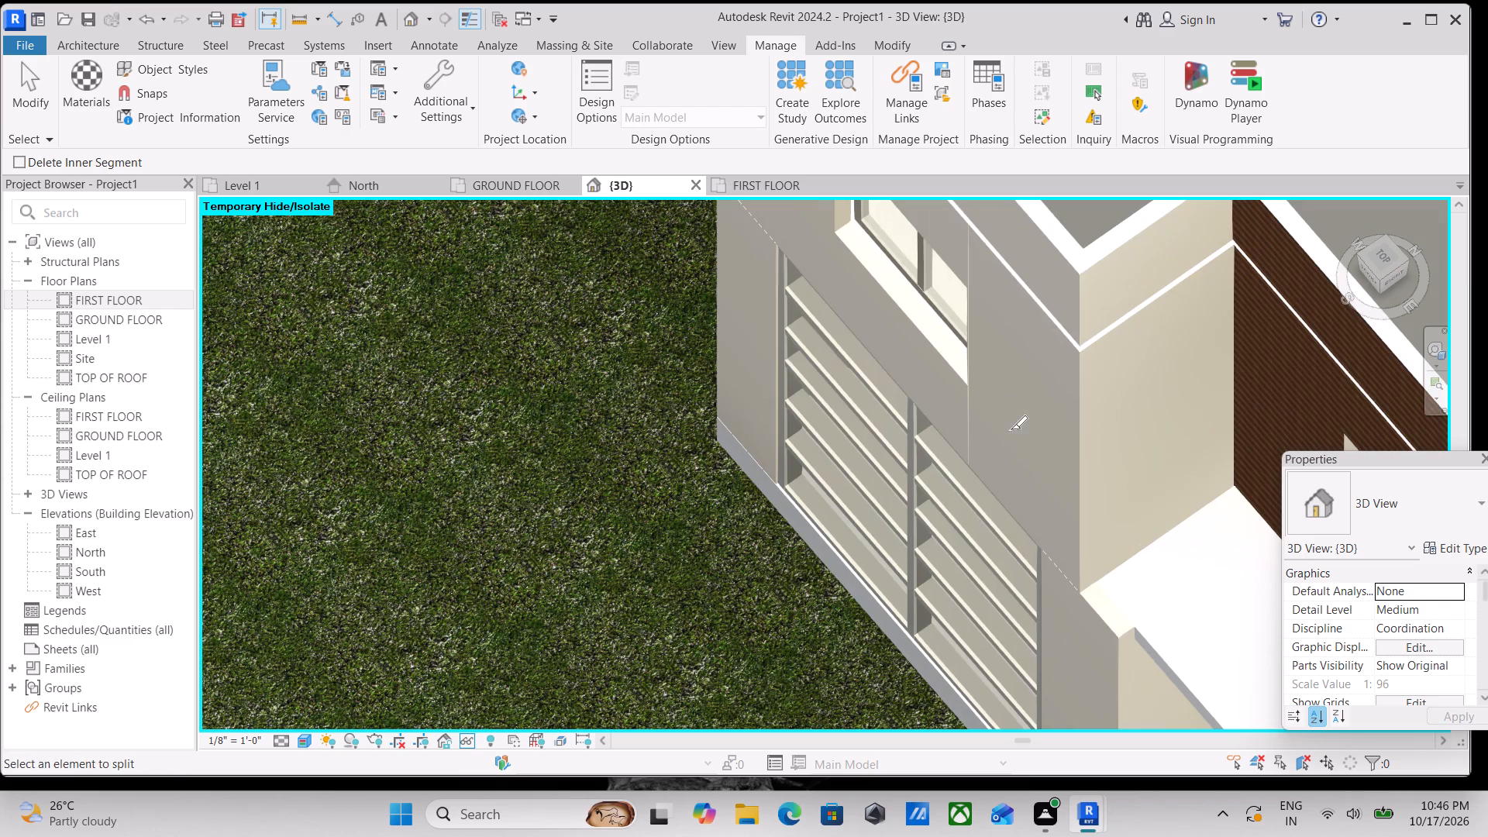
pyautogui.press('Escape')
pyautogui.press('Escape')
# Paint the neighbouring unit's upper-floor wall segment between the window and the entrance-side corner with red brown cladding.
pyautogui.scroll(-3, 1012, 401)
pyautogui.keyDown('shift'); pyautogui.moveTo(1024, 431); pyautogui.dragTo(1079, 374, button='middle'); pyautogui.keyUp('shift')
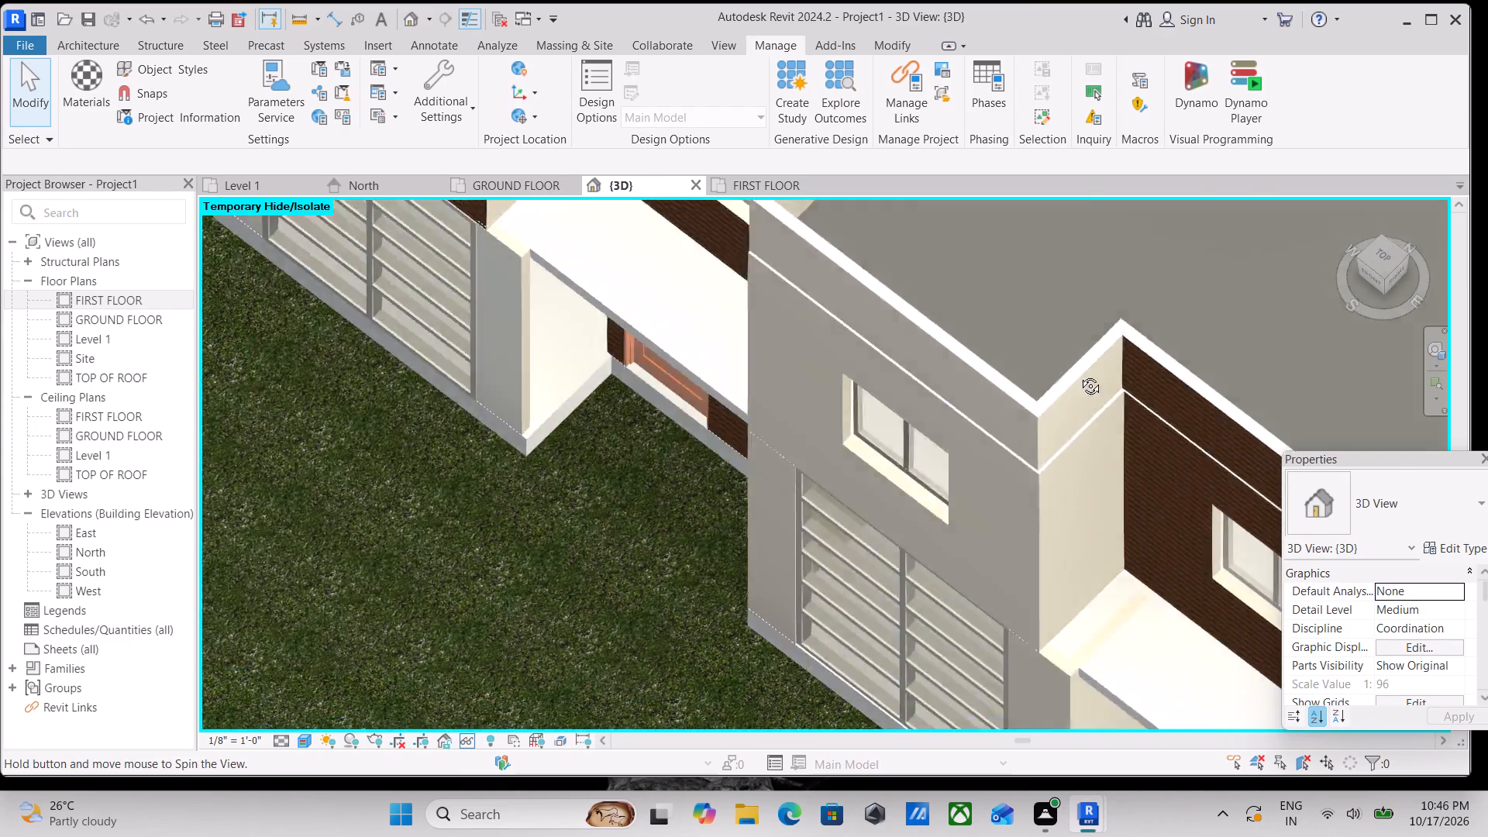
pyautogui.keyDown('shift'); pyautogui.moveTo(1079, 374); pyautogui.dragTo(1098, 355, button='middle'); pyautogui.keyUp('shift')
pyautogui.write('pt')
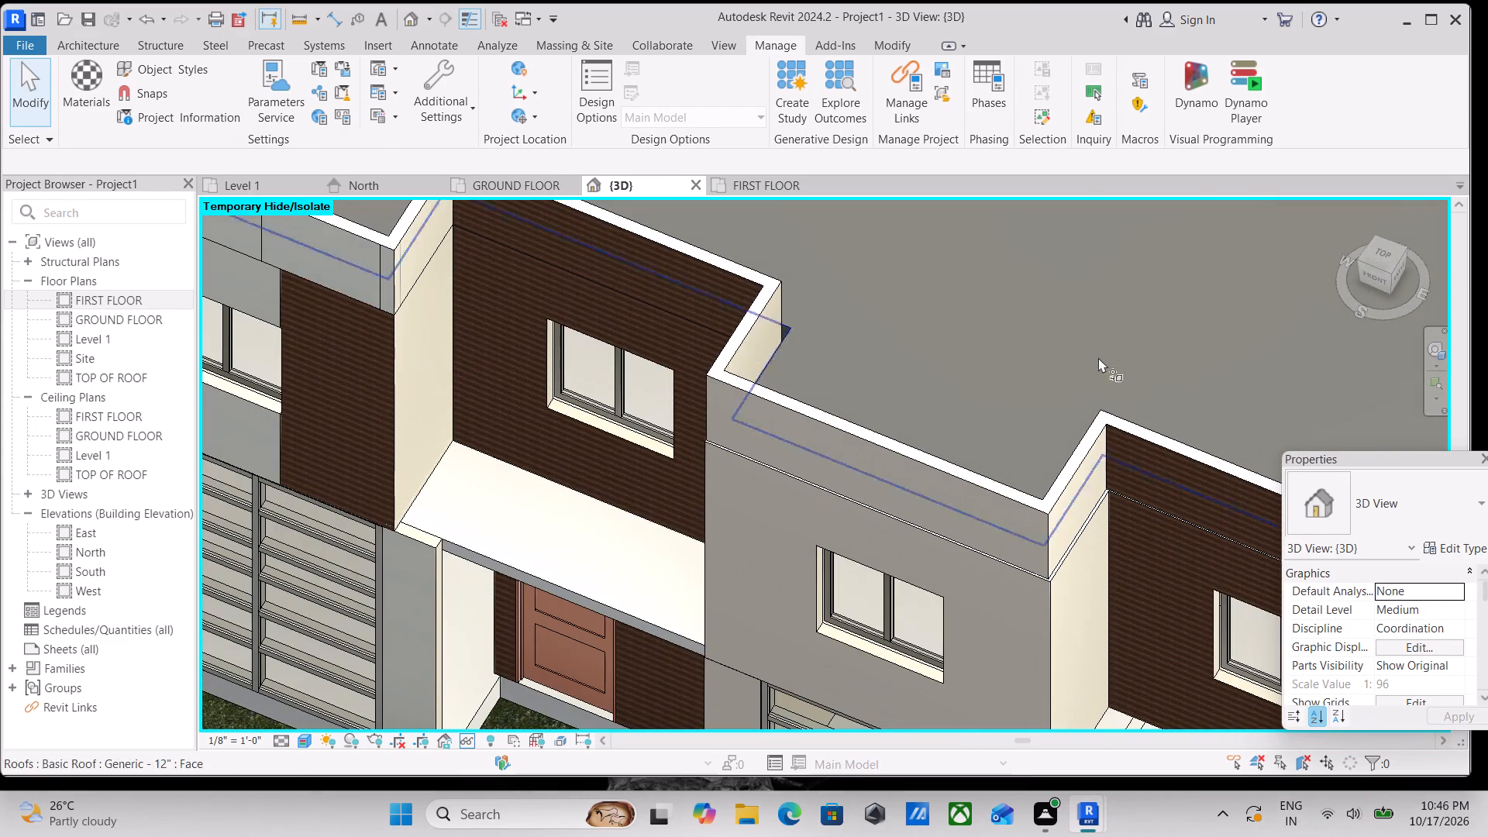
pyautogui.click(232, 281)
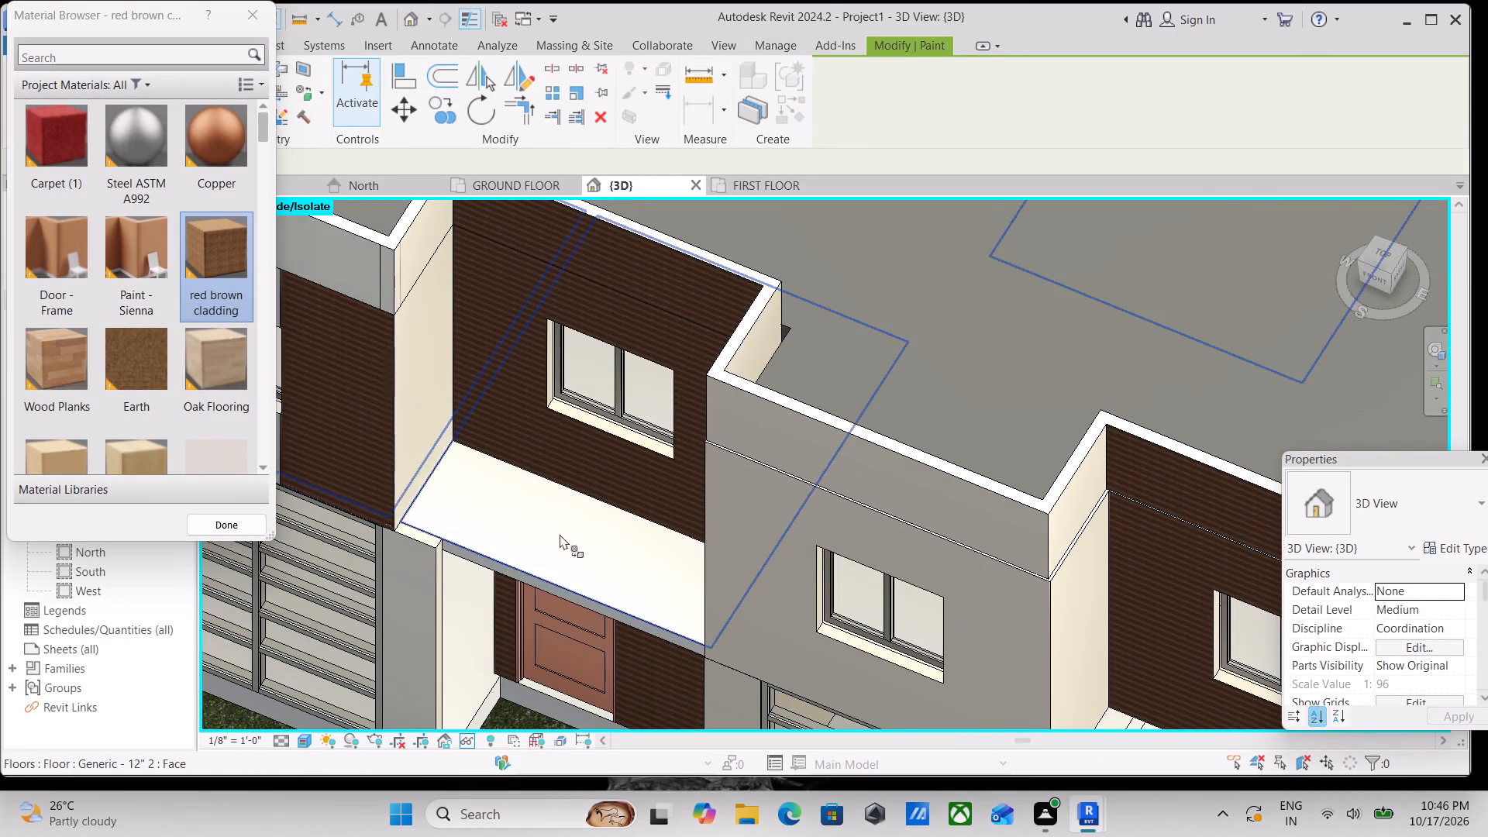
pyautogui.scroll(-1, 586, 532)
pyautogui.moveTo(586, 532); pyautogui.dragTo(570, 399, button='middle')
pyautogui.click(949, 490)
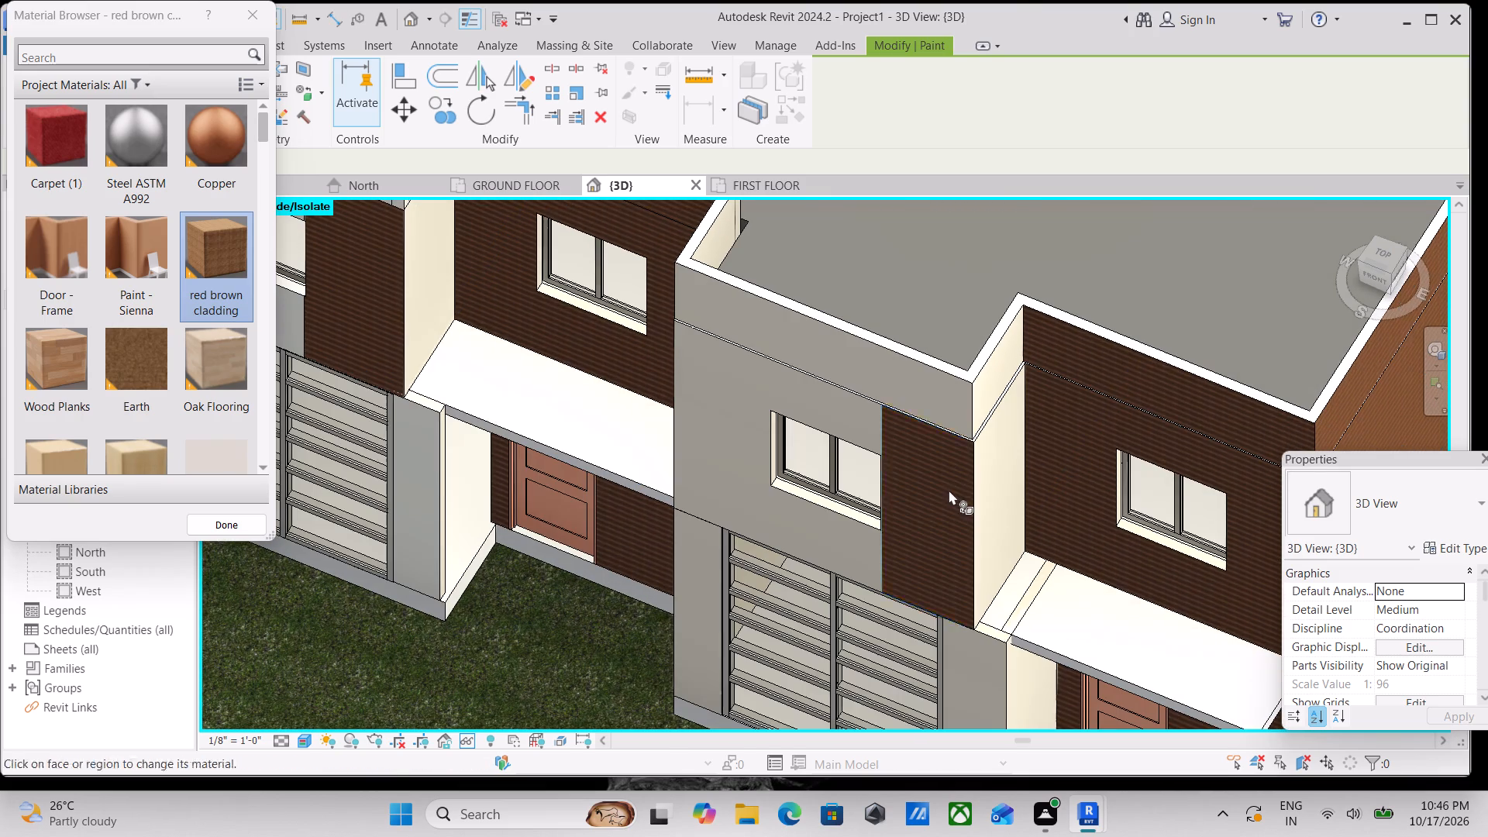
pyautogui.scroll(-2, 743, 511)
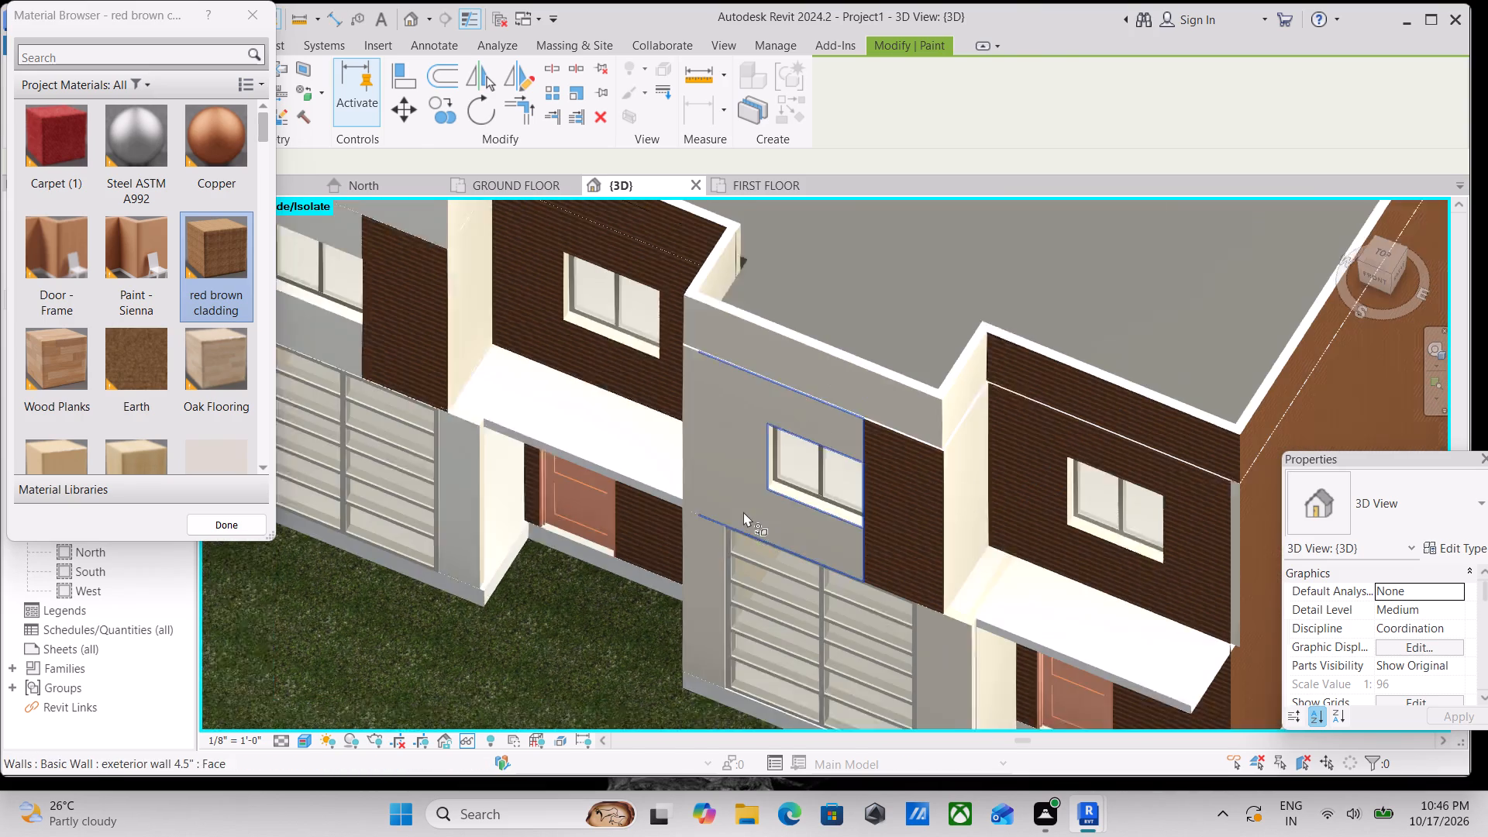
pyautogui.press('Escape')
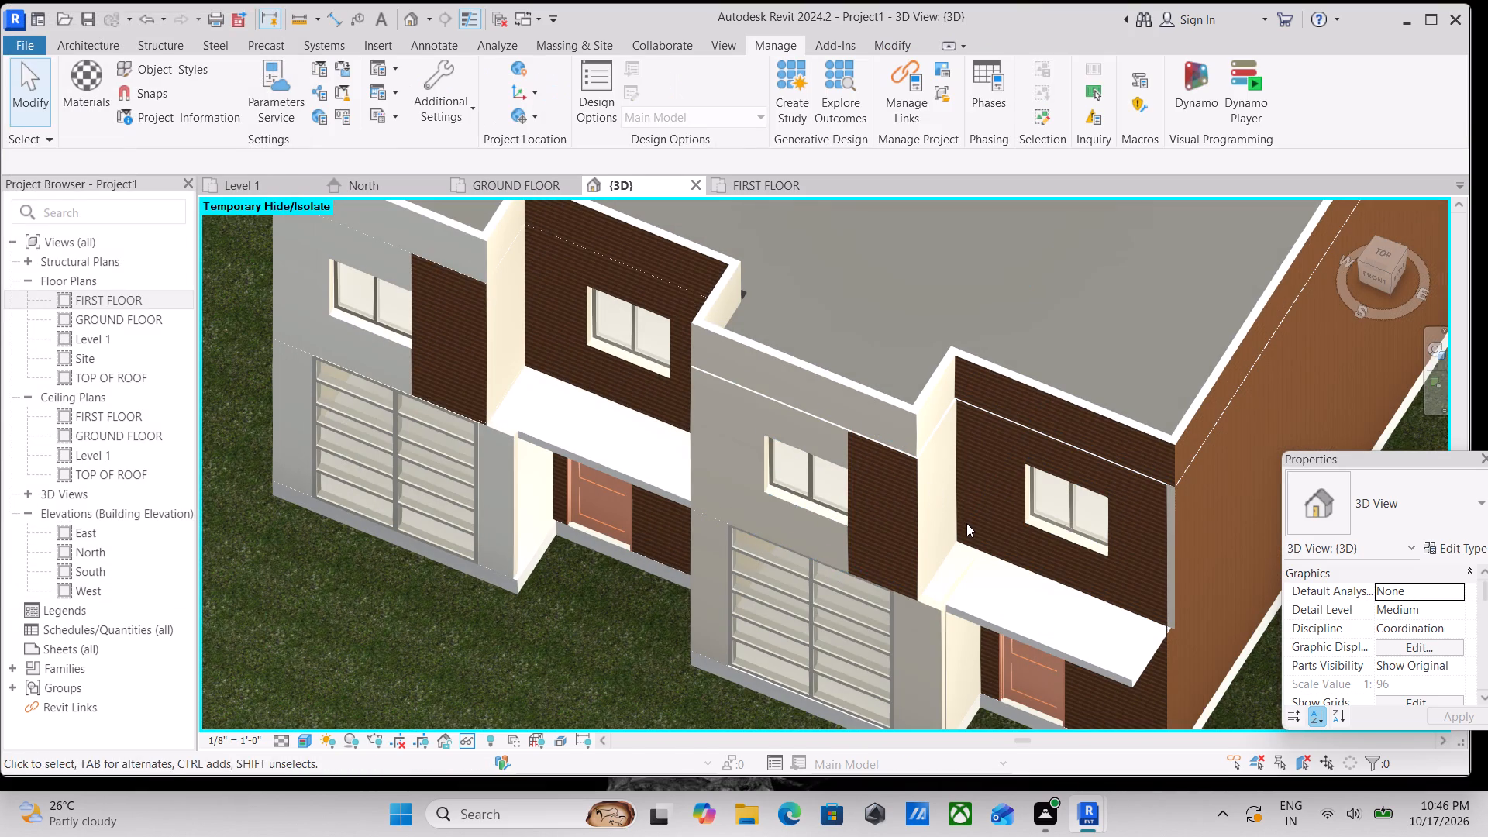
# Split the neighbouring unit's recessed brown-clad wall horizontally just below the parapet, and split the adjoining parapet return vertically near its middle.
pyautogui.write('sl')
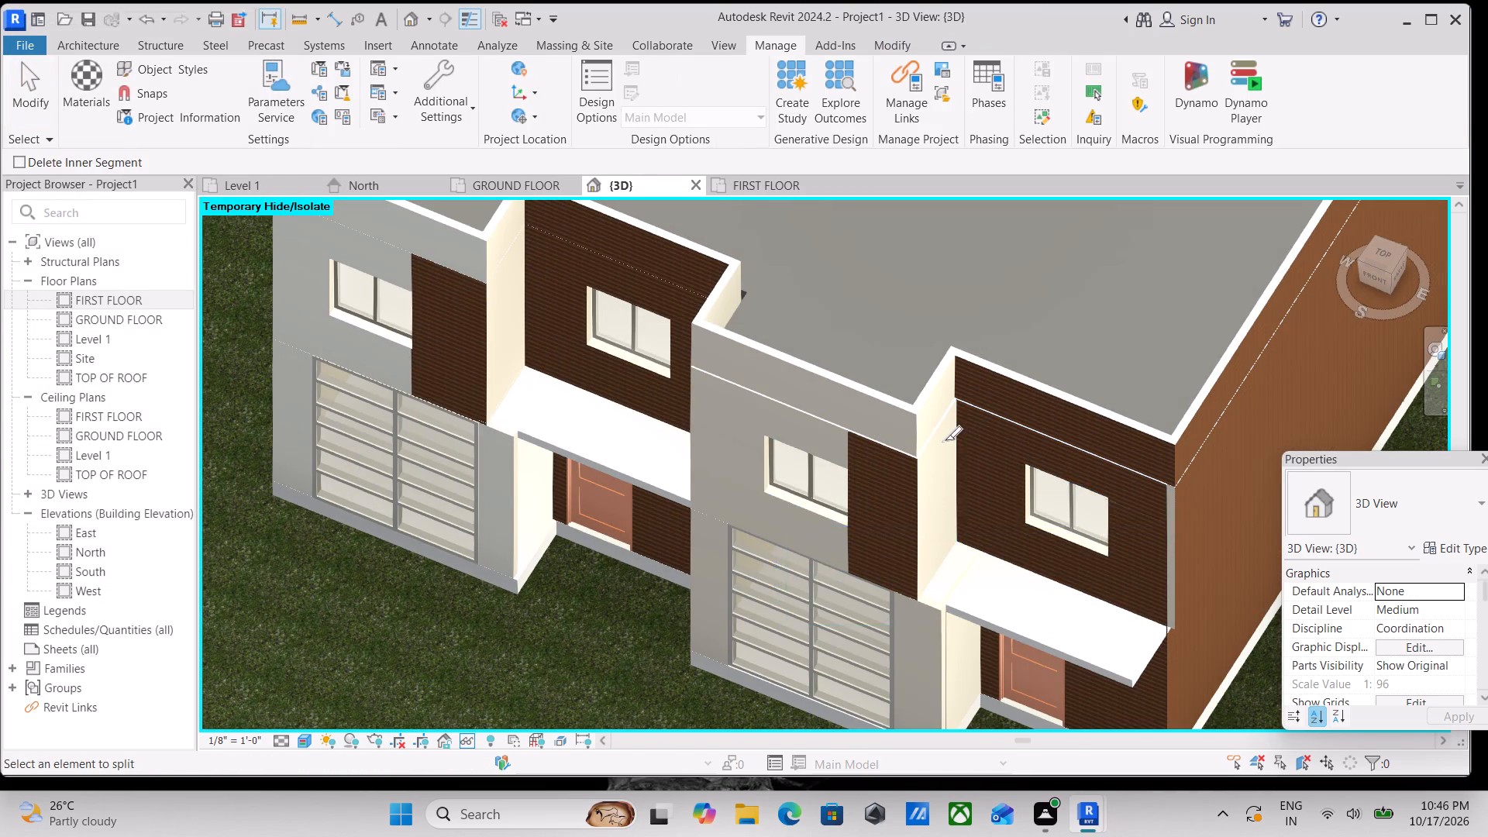
pyautogui.scroll(2, 945, 440)
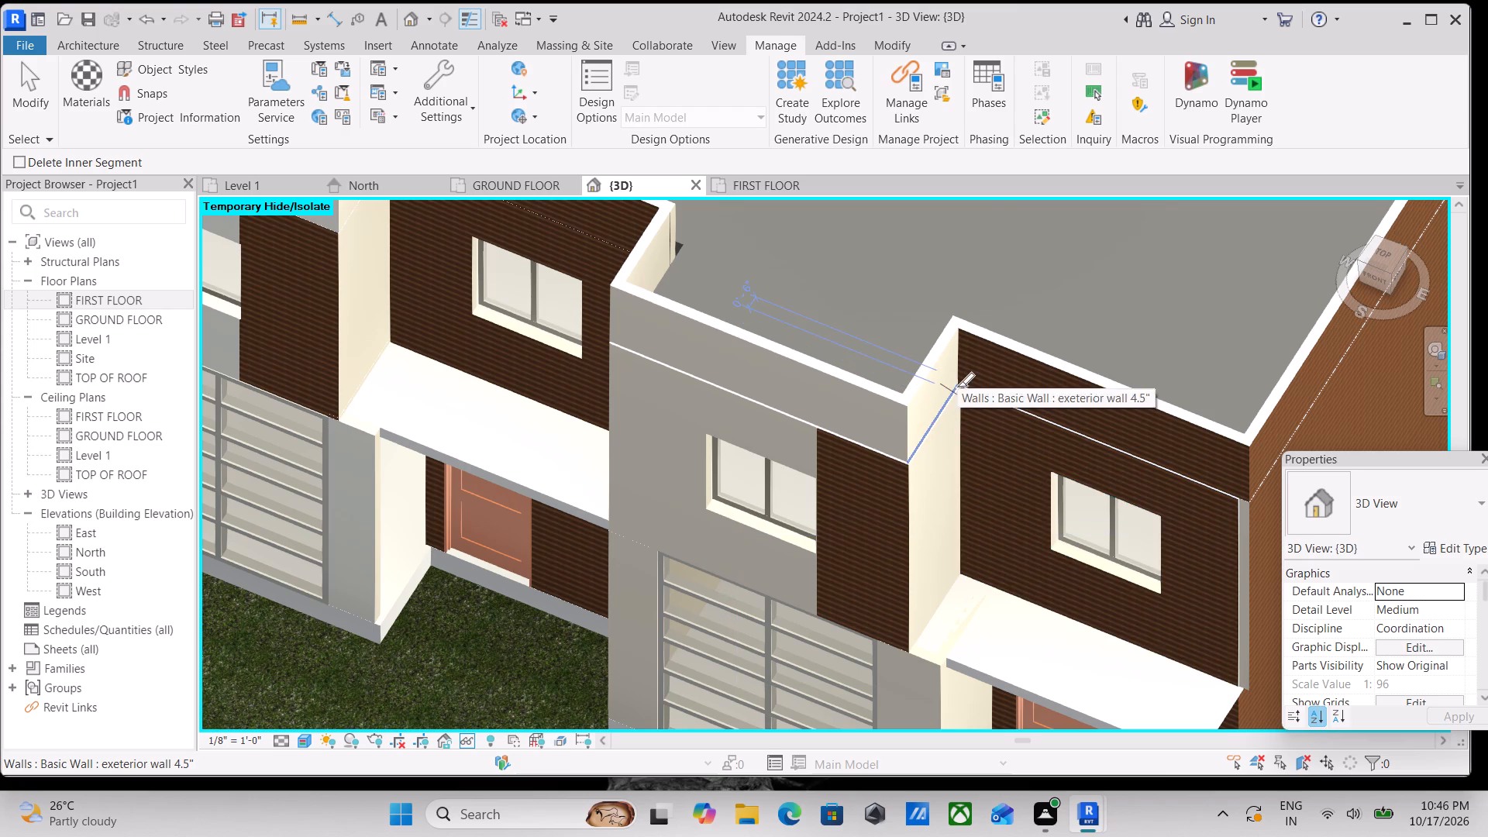
pyautogui.click(965, 420)
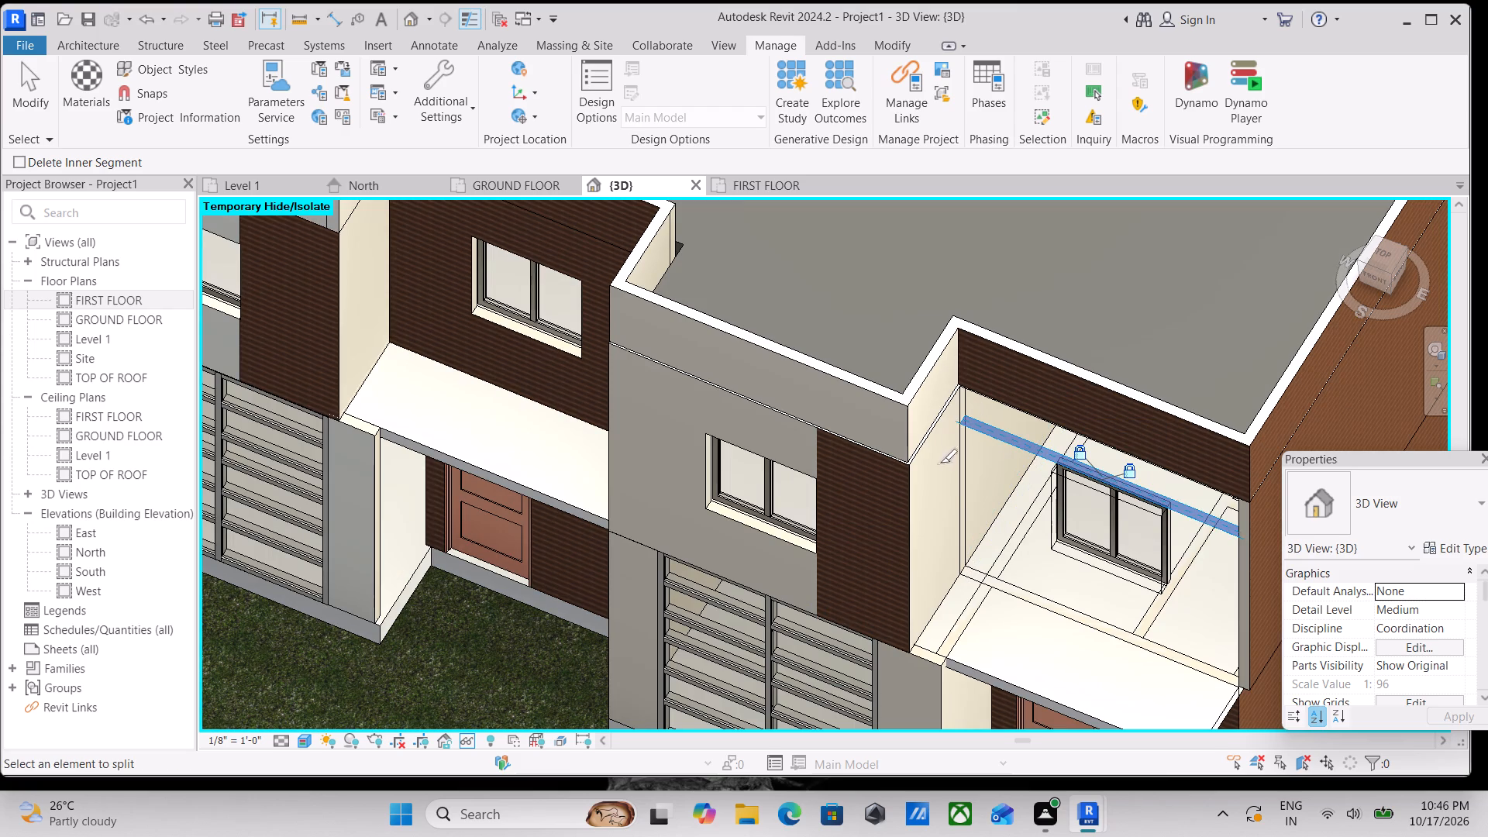
pyautogui.press('Escape')
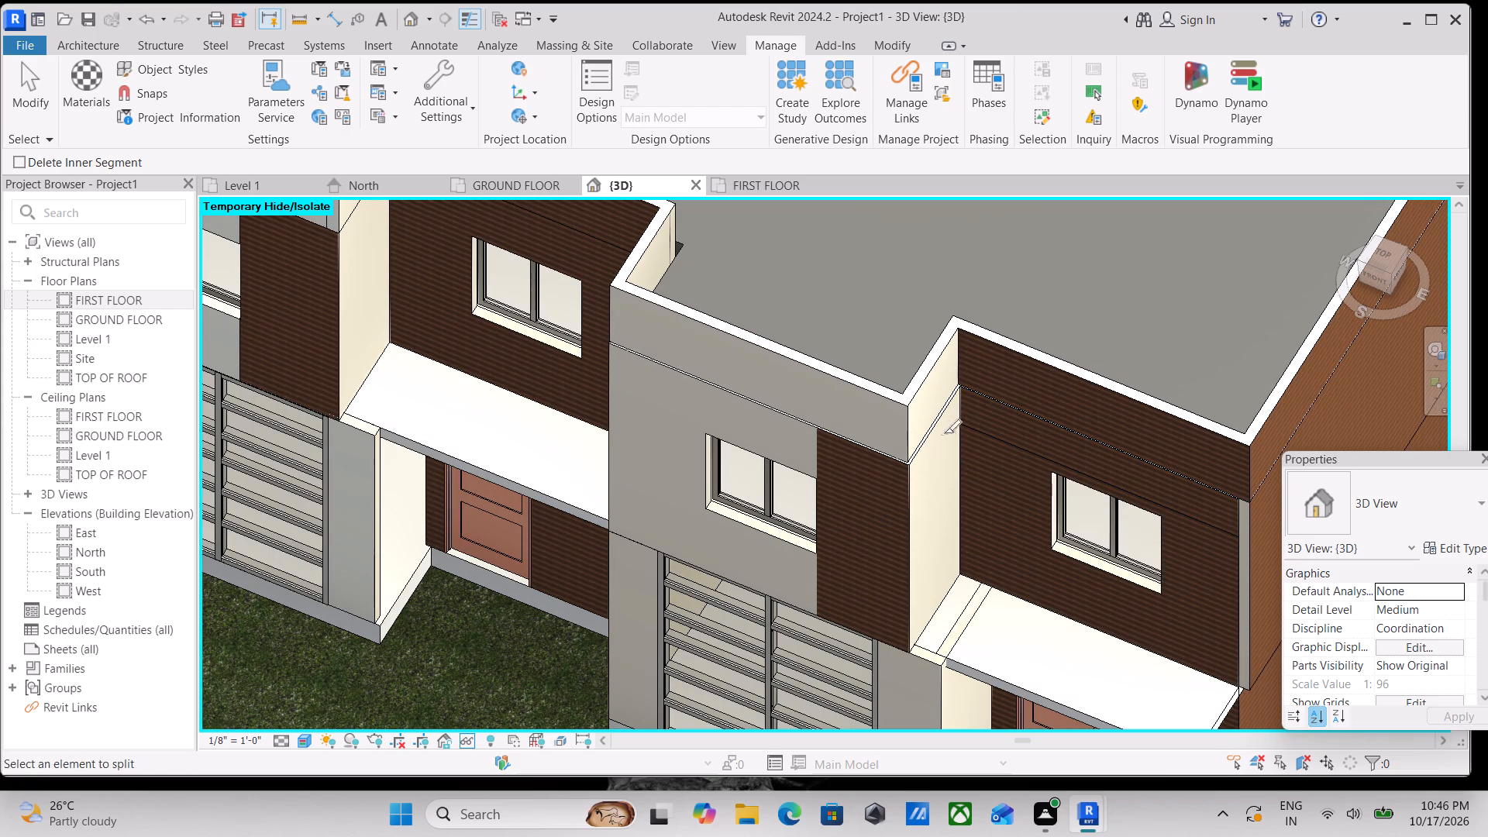
pyautogui.click(936, 434)
pyautogui.press('Escape')
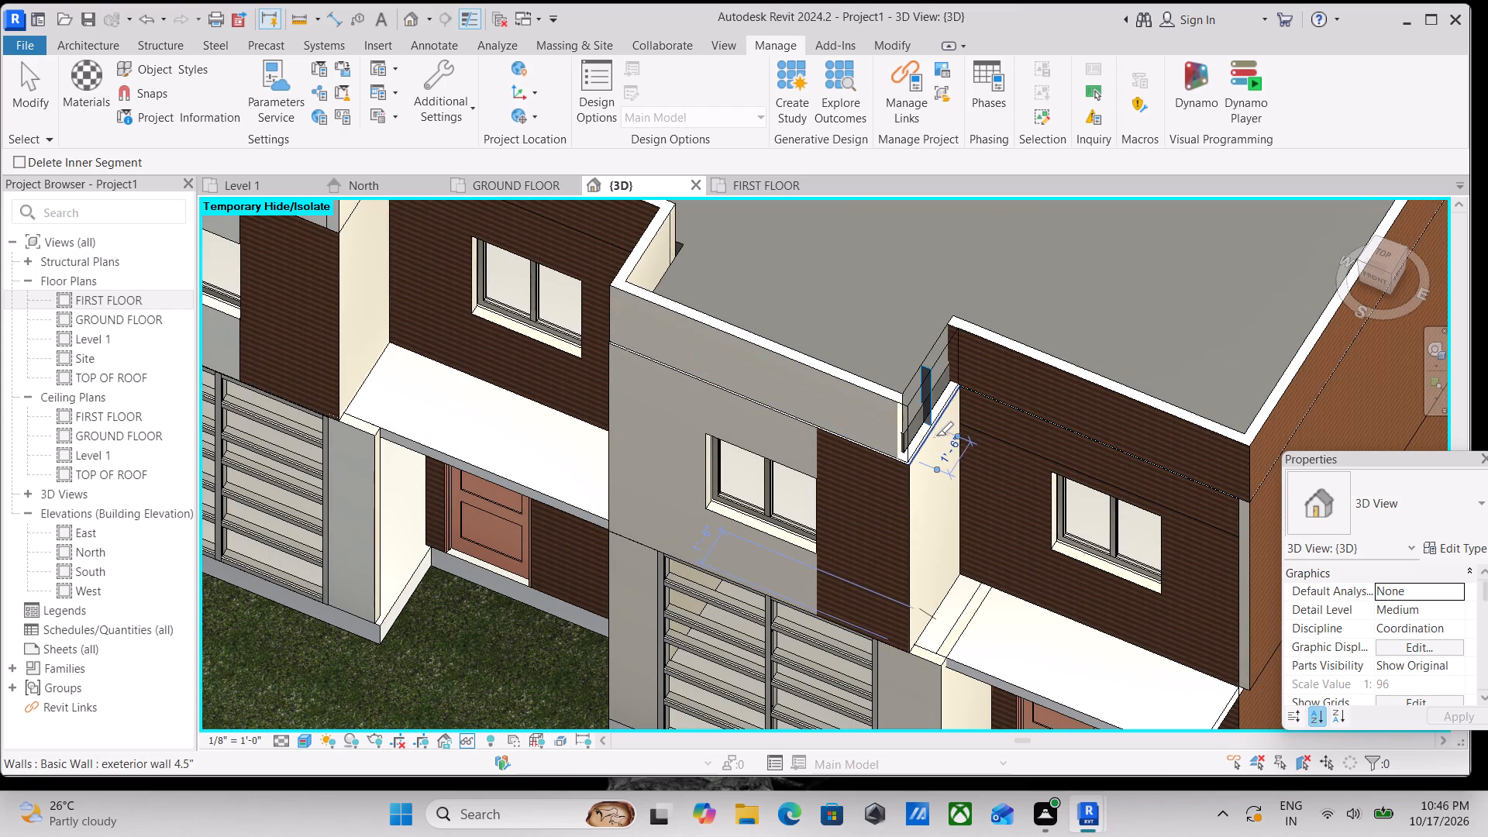
pyautogui.click(956, 395)
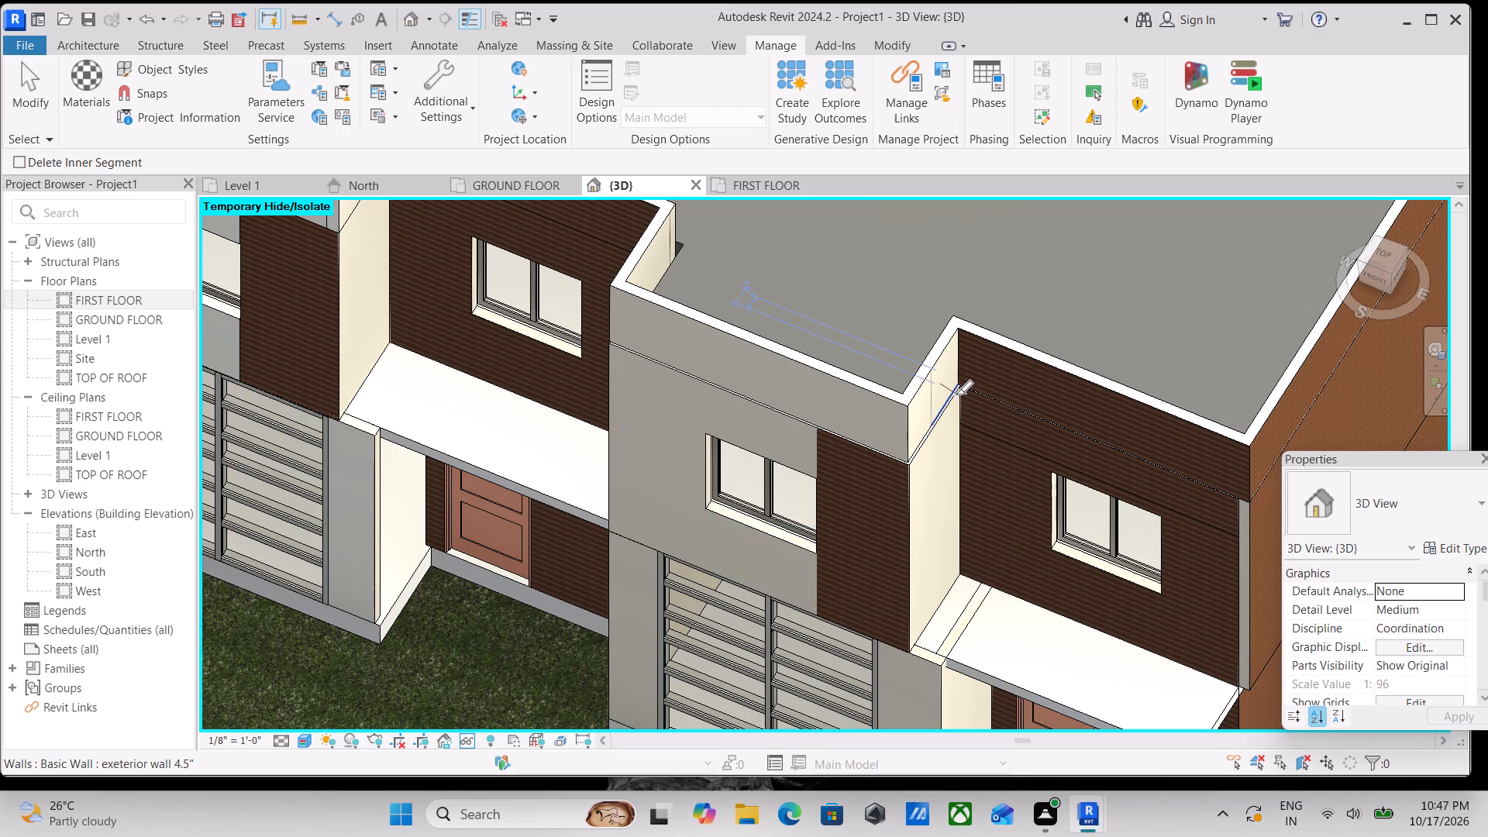
pyautogui.press('Escape')
# Split the recessed brown-clad wall horizontally at two more heights between the parapet and window, and try splitting the side return.
pyautogui.click(961, 415)
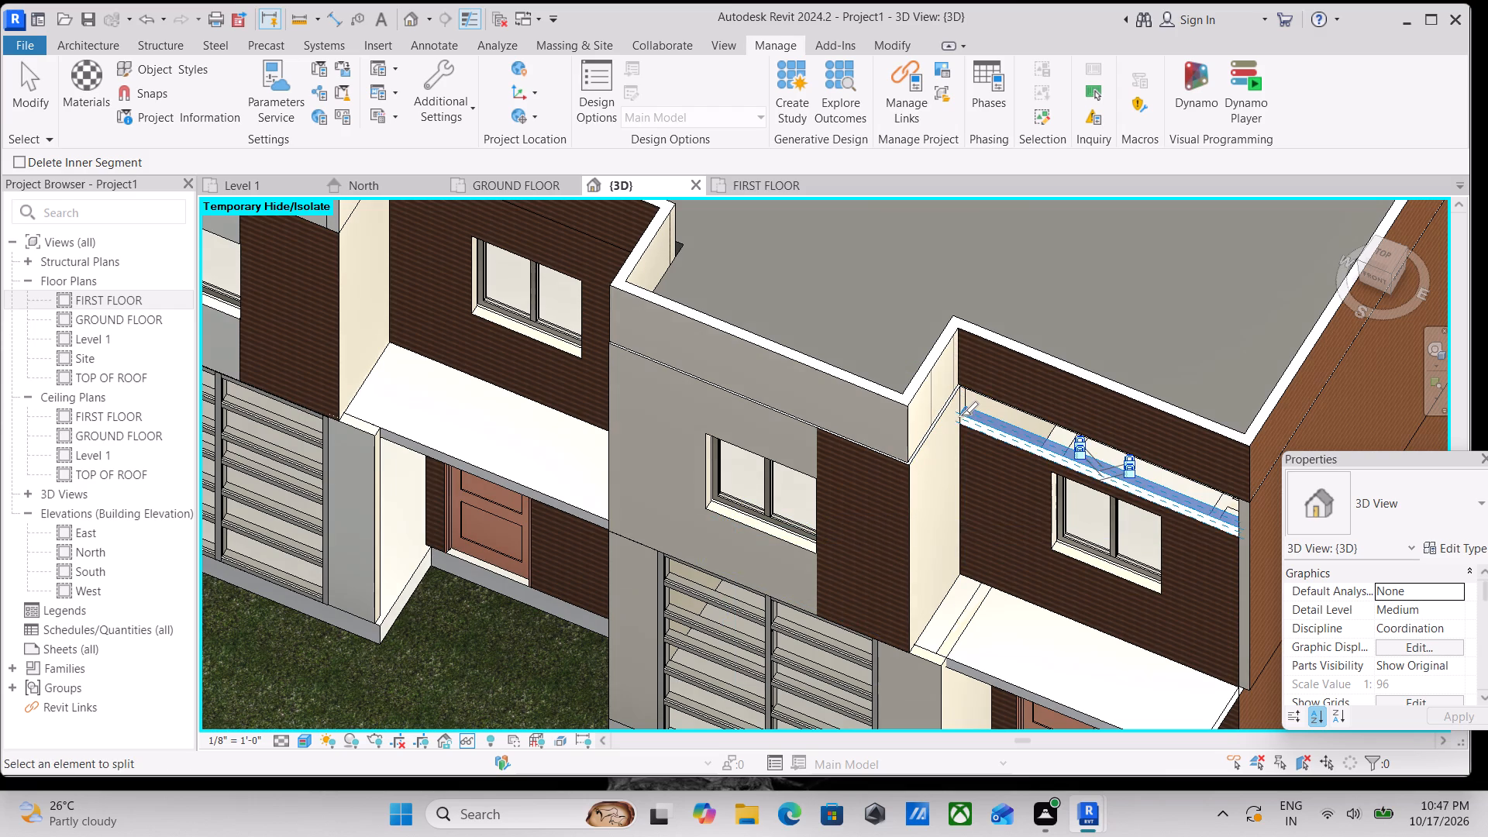
pyautogui.click(956, 436)
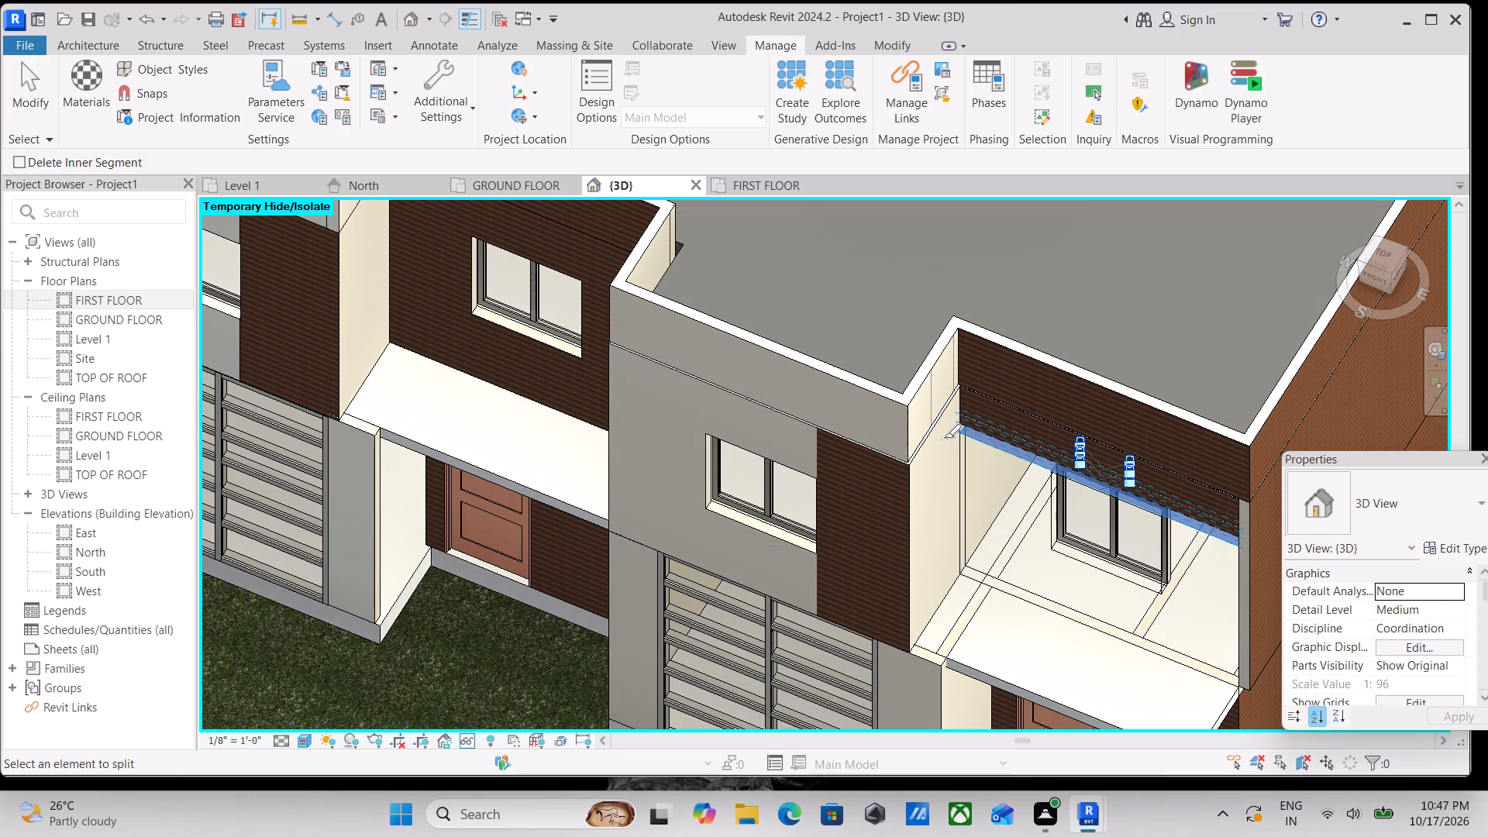
pyautogui.click(944, 438)
pyautogui.scroll(3, 944, 438)
pyautogui.press('Escape')
pyautogui.scroll(3, 944, 440)
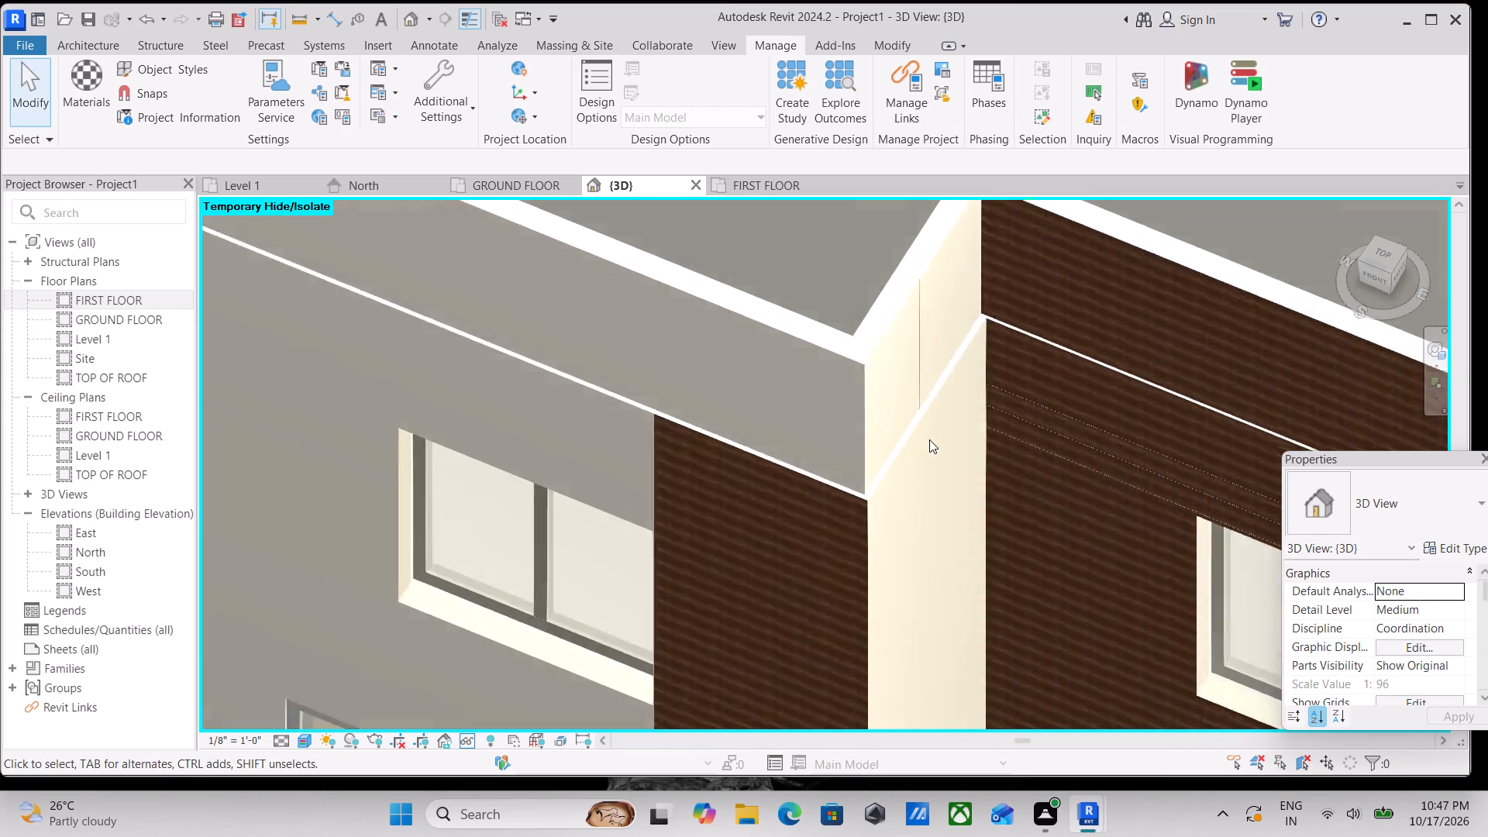
pyautogui.scroll(1, 929, 439)
pyautogui.press('Escape')
# Examine the split parapet return and side walls, and the cladding across both units' front facade.
pyautogui.scroll(-1, 941, 459)
pyautogui.moveTo(936, 455); pyautogui.dragTo(874, 349, button='middle')
pyautogui.keyDown('shift'); pyautogui.moveTo(932, 415); pyautogui.dragTo(848, 421, button='middle'); pyautogui.keyUp('shift')
pyautogui.moveTo(910, 345); pyautogui.dragTo(832, 546, button='middle')
pyautogui.scroll(-1, 933, 367)
pyautogui.moveTo(933, 367); pyautogui.dragTo(880, 501, button='middle')
pyautogui.moveTo(860, 346); pyautogui.dragTo(830, 500, button='middle')
pyautogui.moveTo(814, 403); pyautogui.dragTo(818, 457, button='middle')
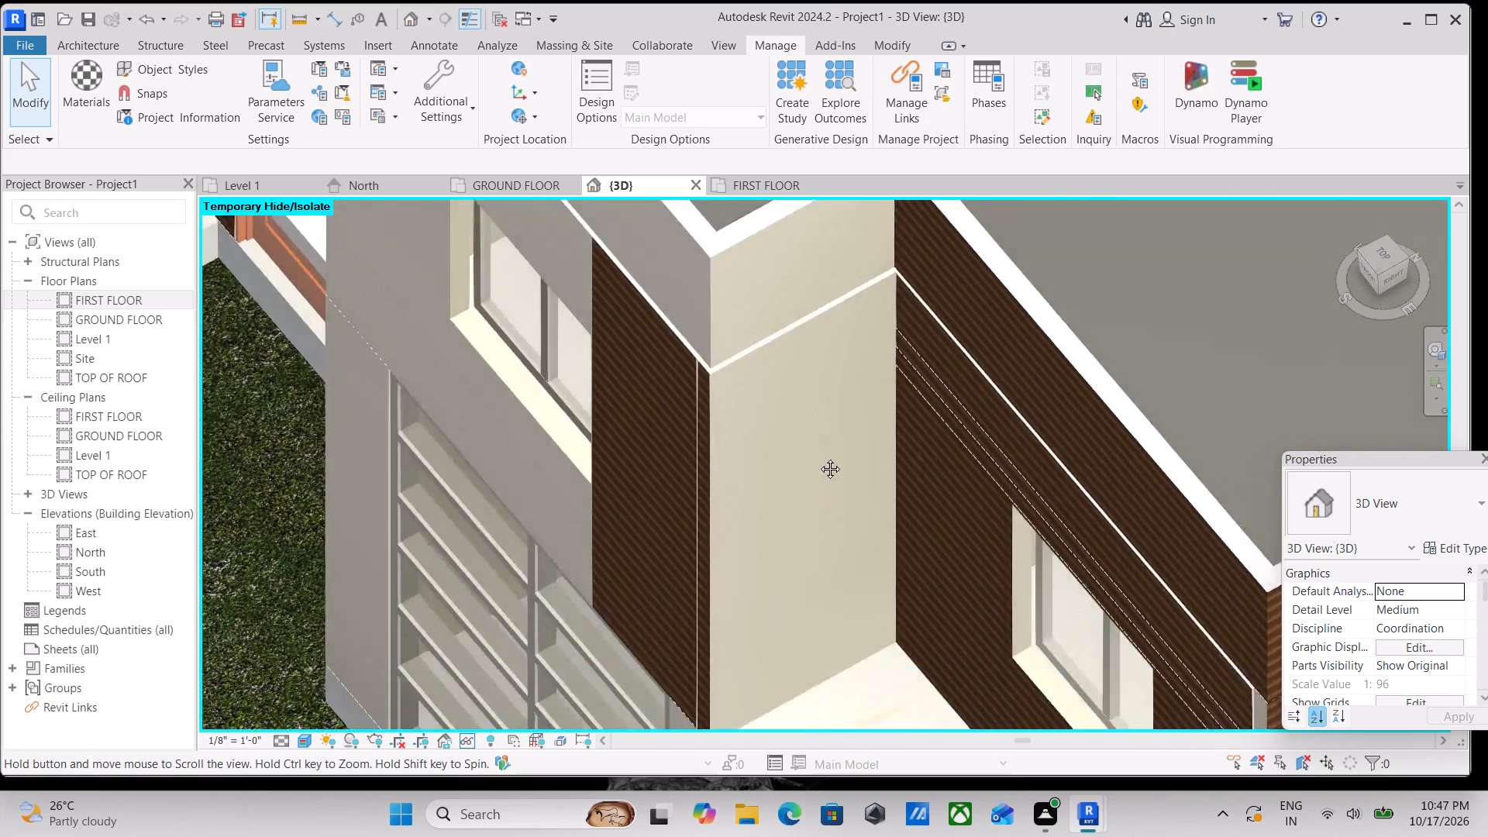
pyautogui.moveTo(818, 457); pyautogui.dragTo(815, 477, button='middle')
pyautogui.scroll(2, 665, 475)
pyautogui.scroll(-7, 794, 472)
pyautogui.keyDown('shift'); pyautogui.moveTo(837, 477); pyautogui.dragTo(932, 247, button='middle'); pyautogui.keyUp('shift')
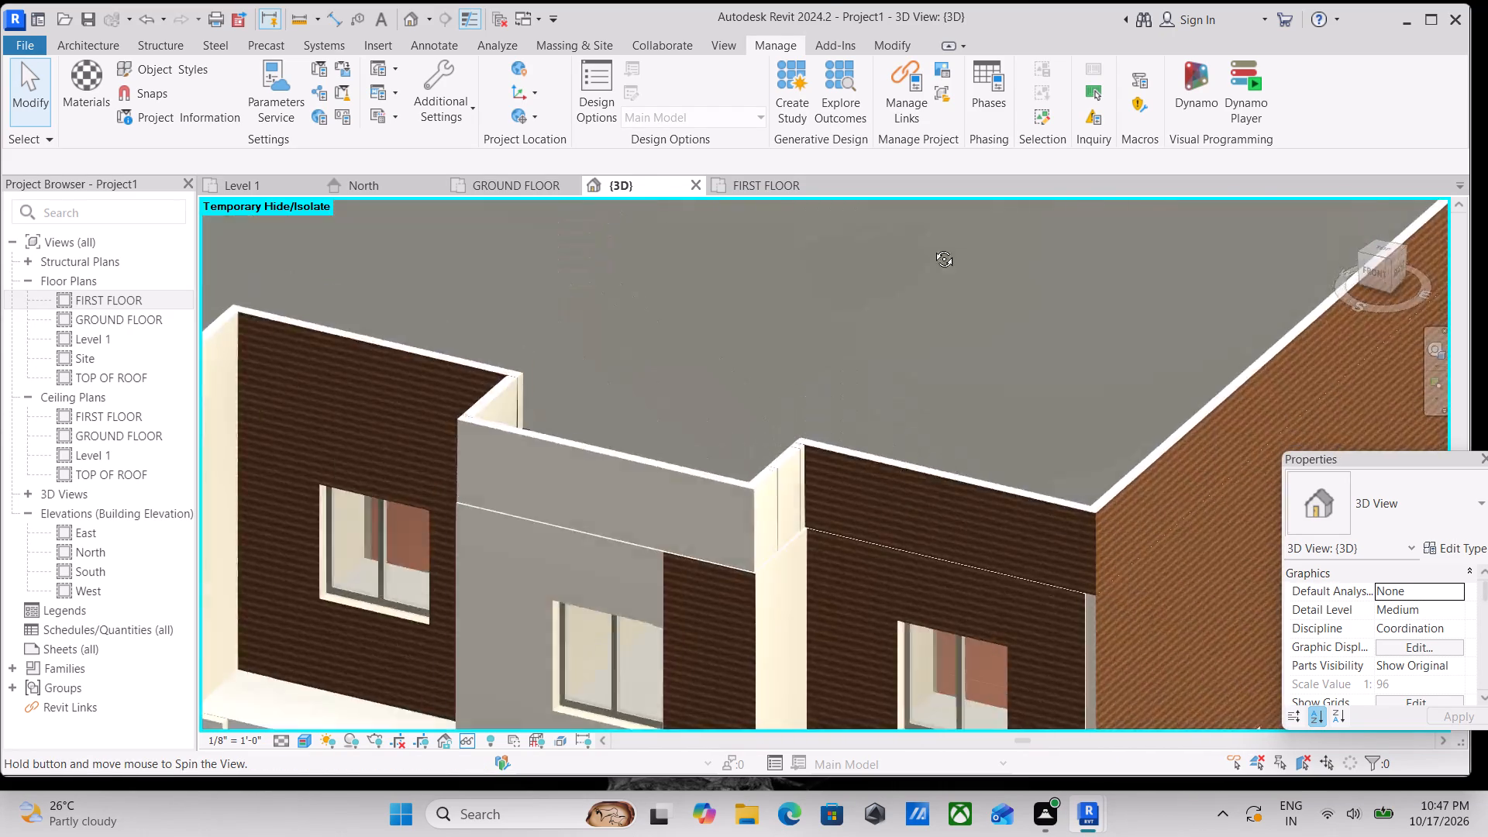
pyautogui.keyDown('shift'); pyautogui.moveTo(932, 247); pyautogui.dragTo(966, 108, button='middle'); pyautogui.keyUp('shift')
pyautogui.keyDown('shift'); pyautogui.moveTo(969, 466); pyautogui.dragTo(1091, 467, button='middle'); pyautogui.keyUp('shift')
pyautogui.keyDown('shift'); pyautogui.scroll(-1, 1091, 460); pyautogui.keyUp('shift')
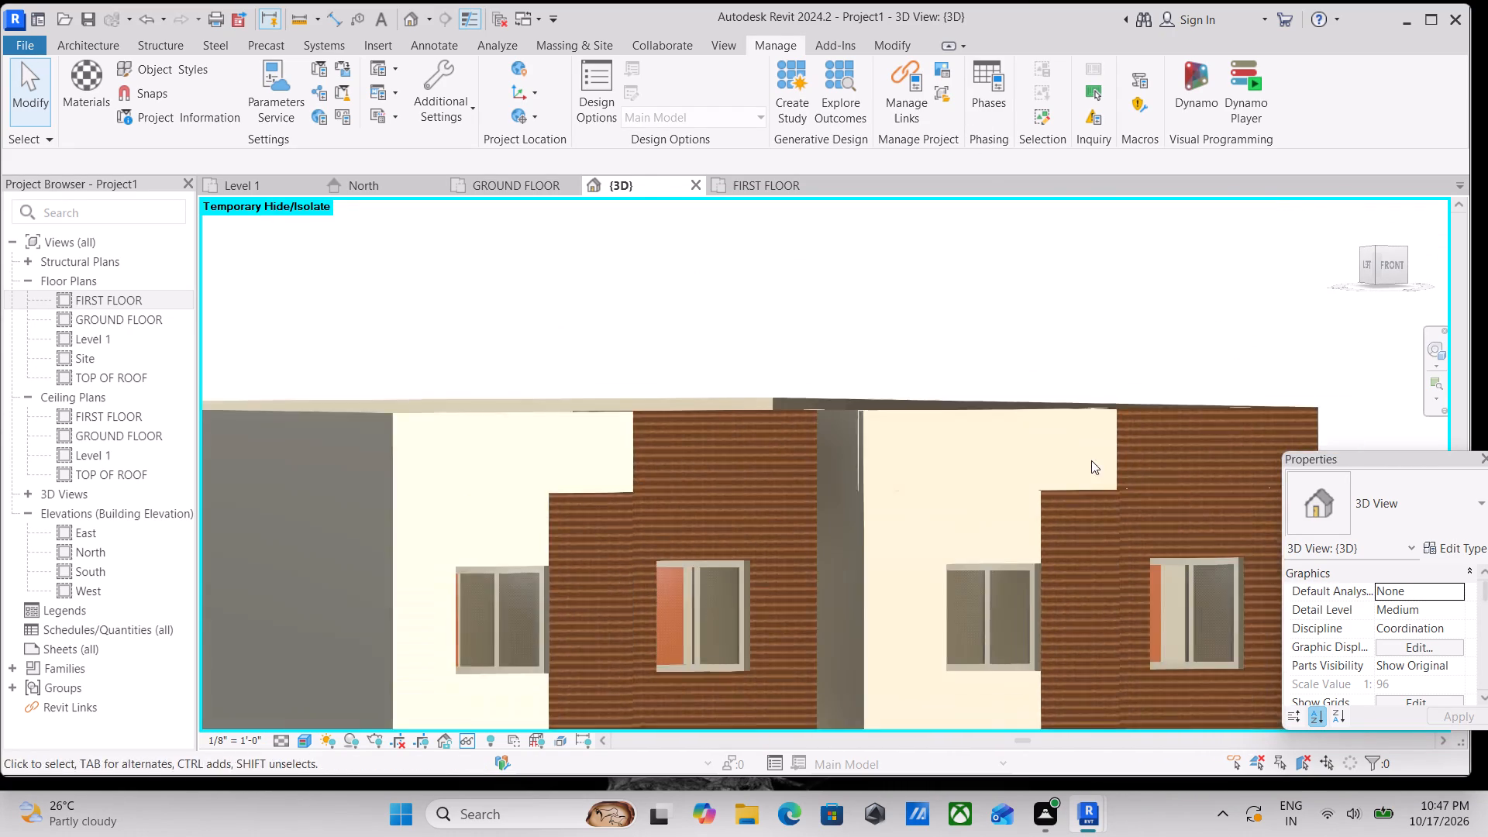
pyautogui.keyDown('shift'); pyautogui.scroll(-2, 1091, 460); pyautogui.keyUp('shift')
pyautogui.moveTo(1091, 460); pyautogui.dragTo(1000, 136, button='middle')
pyautogui.scroll(-5, 1001, 215)
pyautogui.keyDown('shift'); pyautogui.moveTo(1000, 247); pyautogui.dragTo(904, 371, button='middle'); pyautogui.keyUp('shift')
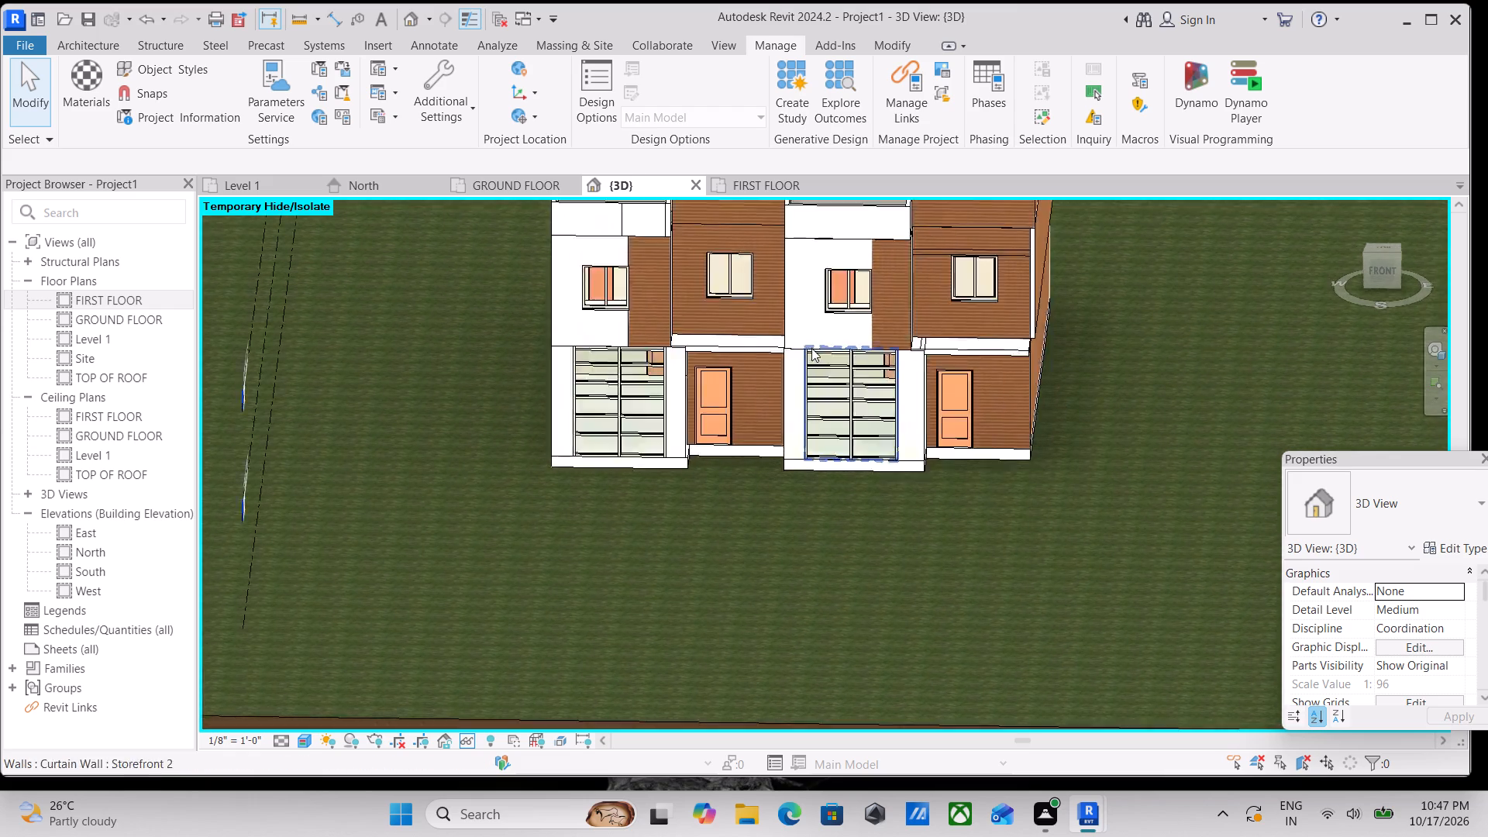
pyautogui.scroll(1, 811, 347)
pyautogui.keyDown('shift'); pyautogui.moveTo(814, 317); pyautogui.dragTo(784, 410, button='middle'); pyautogui.keyUp('shift')
pyautogui.moveTo(670, 298); pyautogui.dragTo(742, 420, button='middle')
pyautogui.scroll(5, 656, 308)
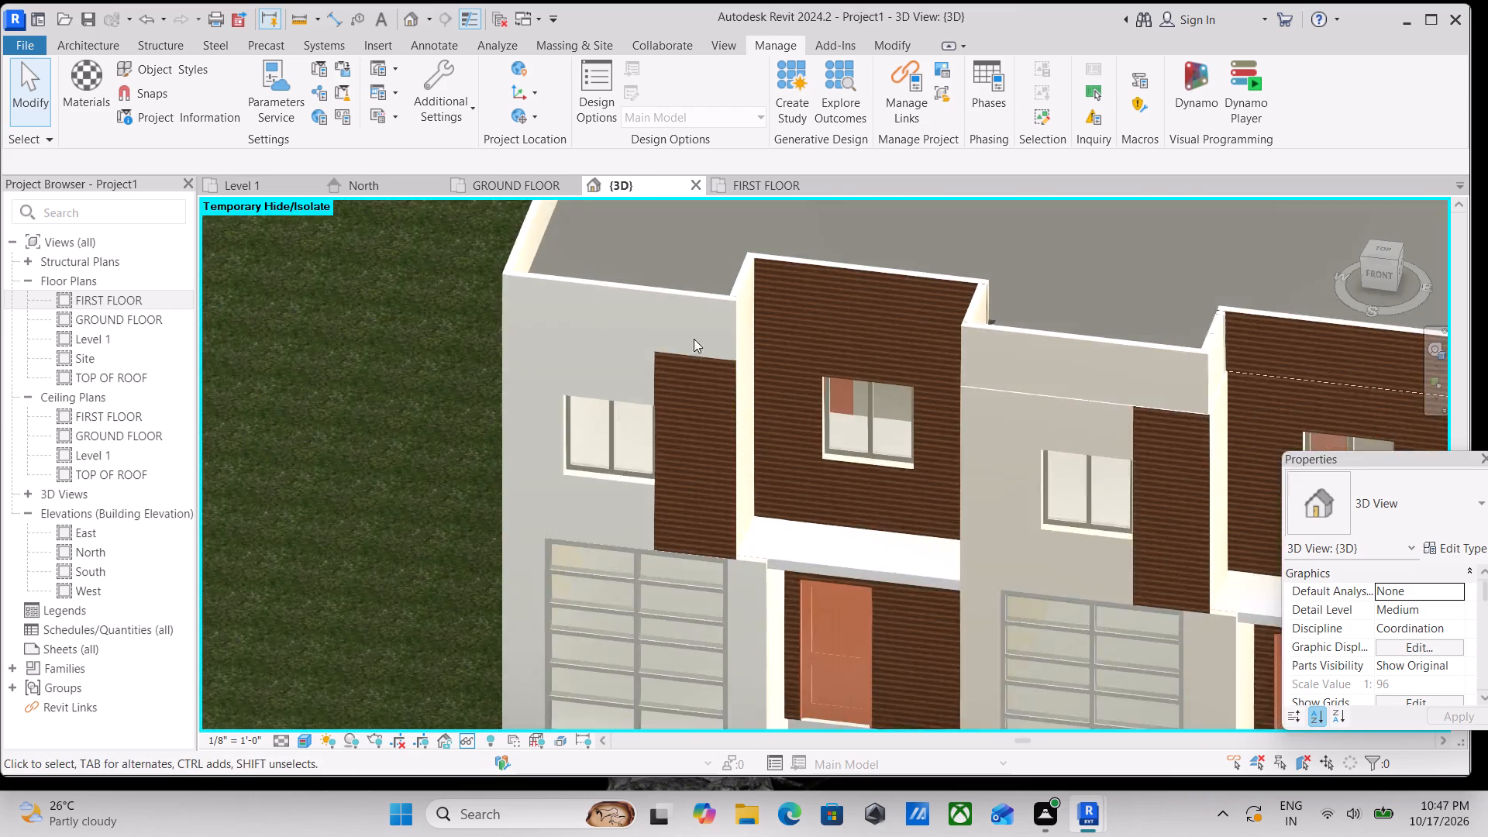
# Paint the upper-floor side return walls of both units, beside the recessed window walls above the entrances, with red brown cladding.
pyautogui.scroll(2, 694, 339)
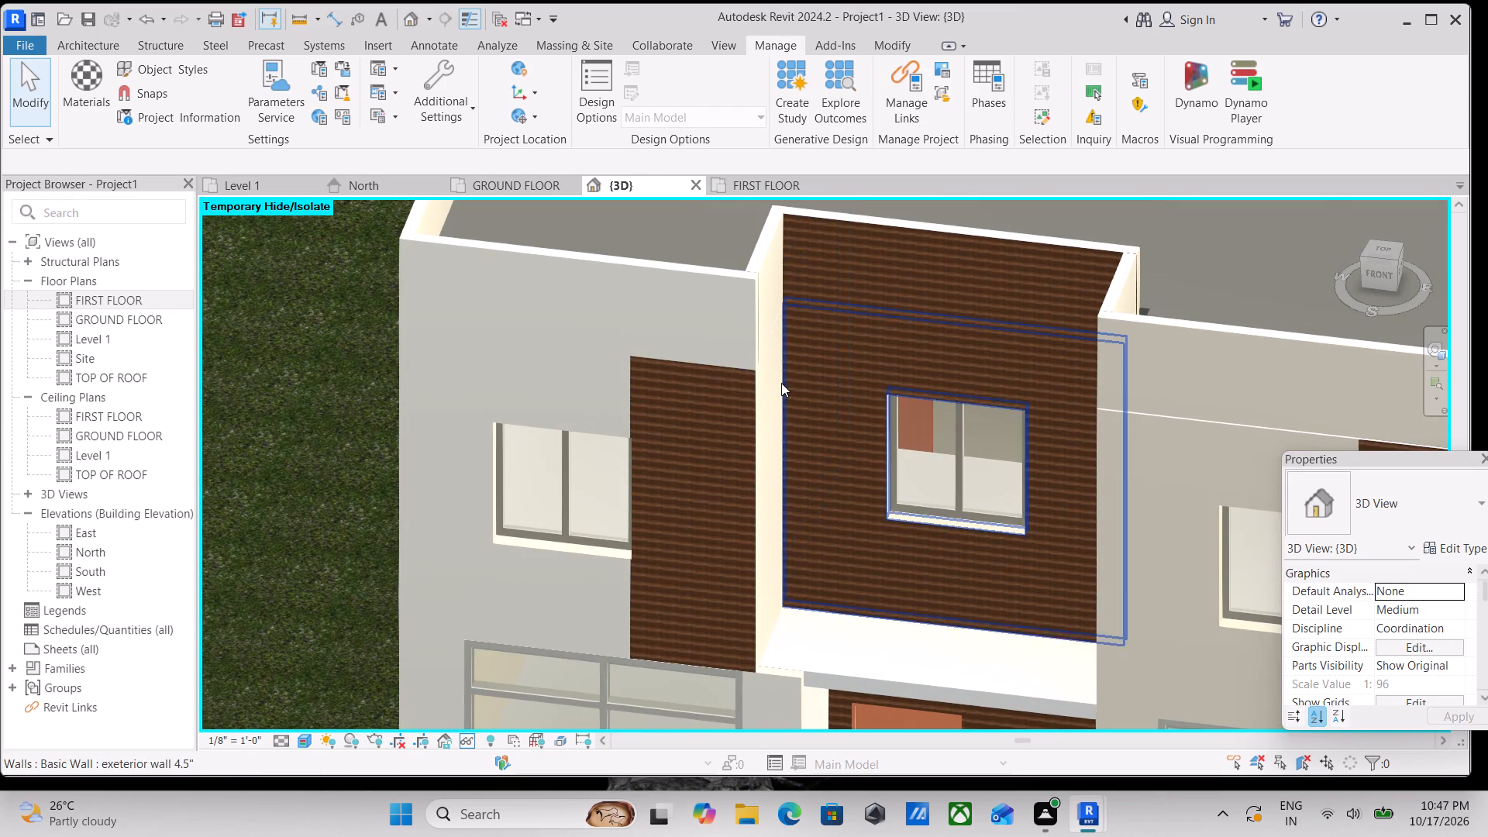
pyautogui.scroll(4, 781, 383)
pyautogui.moveTo(781, 415); pyautogui.dragTo(668, 232, button='middle')
pyautogui.moveTo(714, 350); pyautogui.dragTo(703, 425, button='middle')
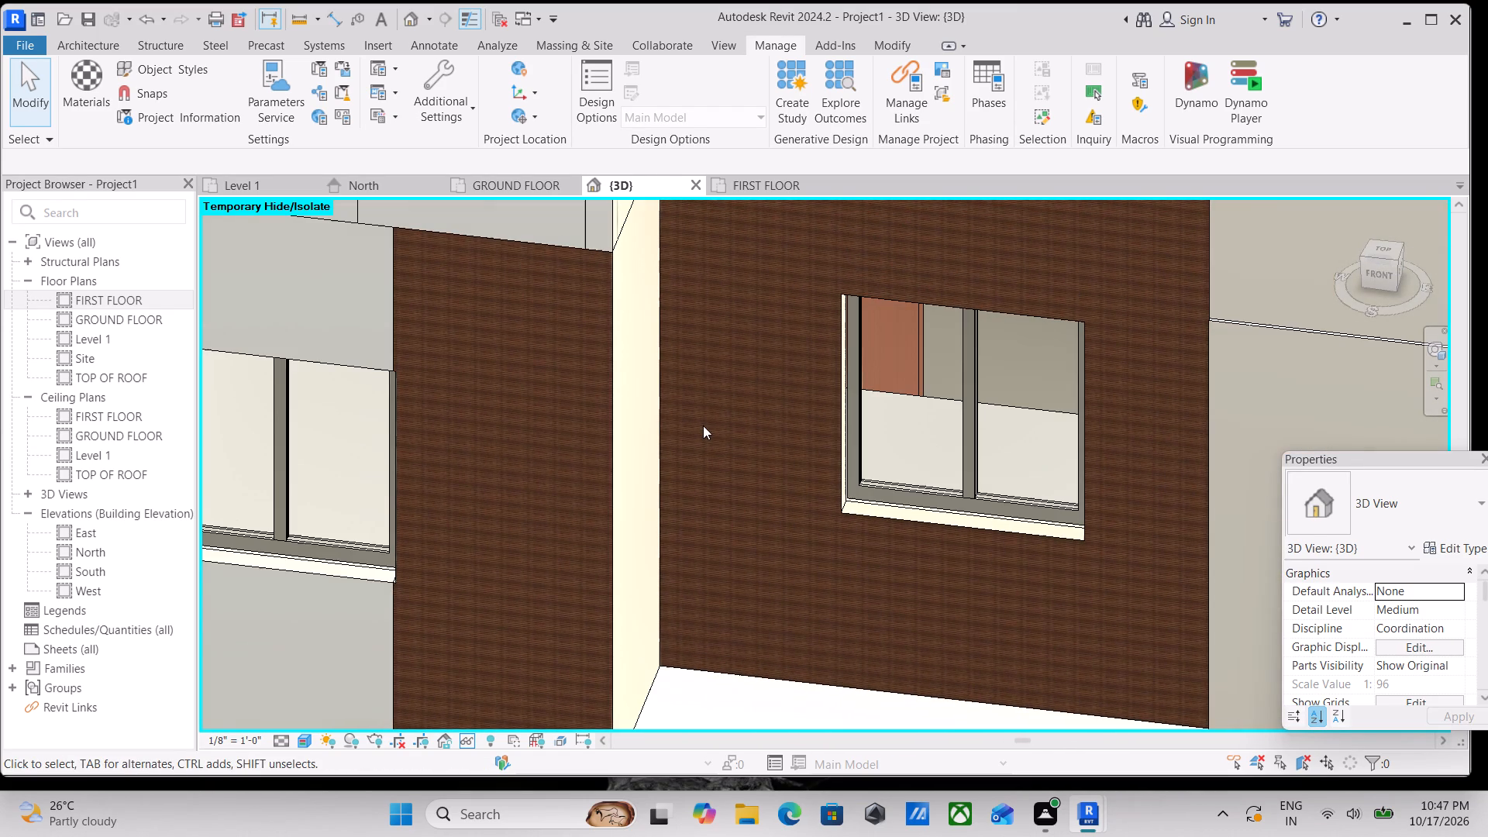
pyautogui.press('p')
pyautogui.press('t')
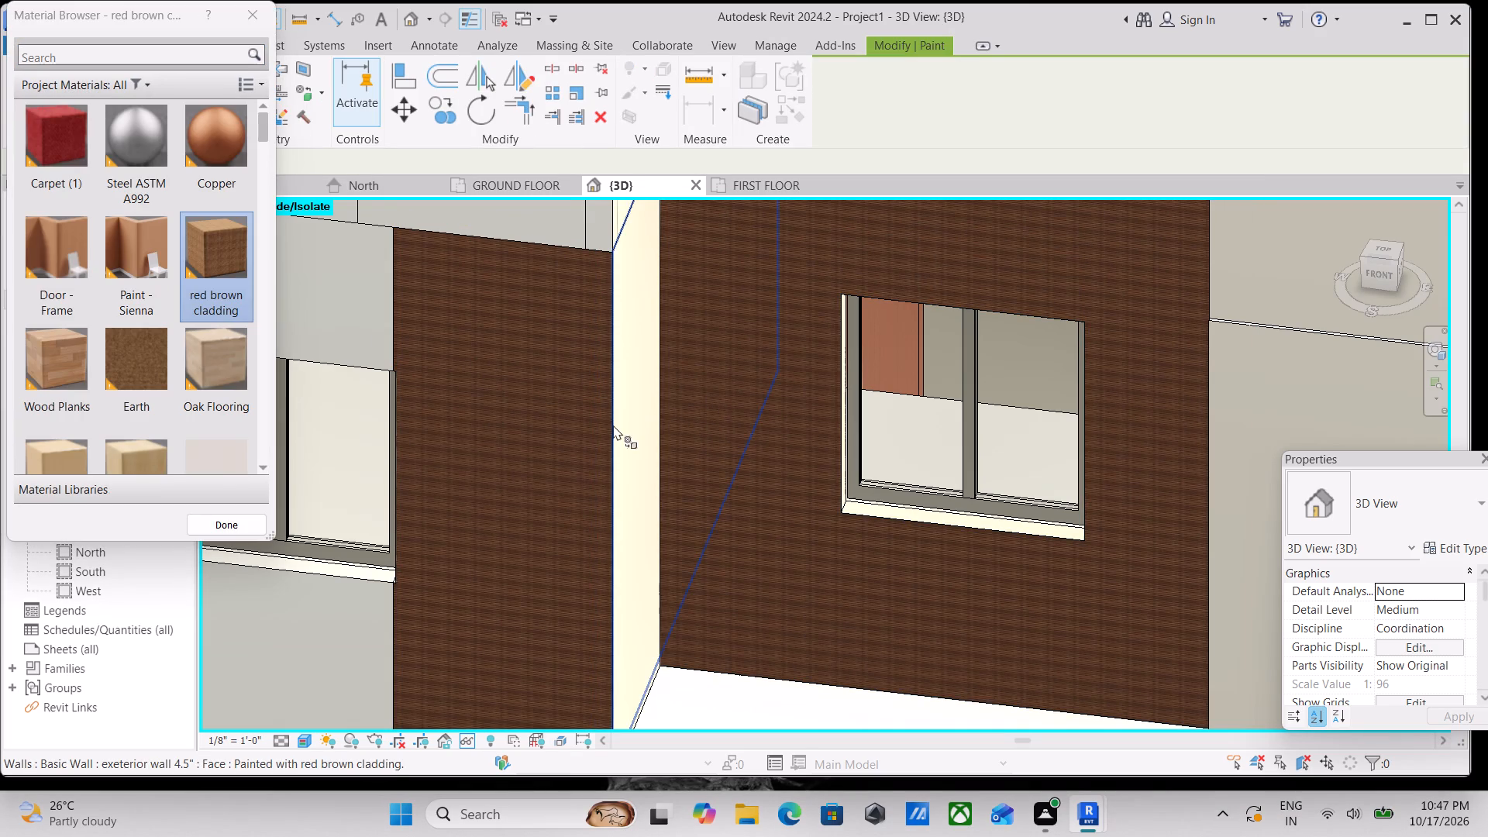
pyautogui.click(613, 425)
pyautogui.scroll(-5, 620, 421)
pyautogui.moveTo(639, 405); pyautogui.dragTo(236, 259, button='middle')
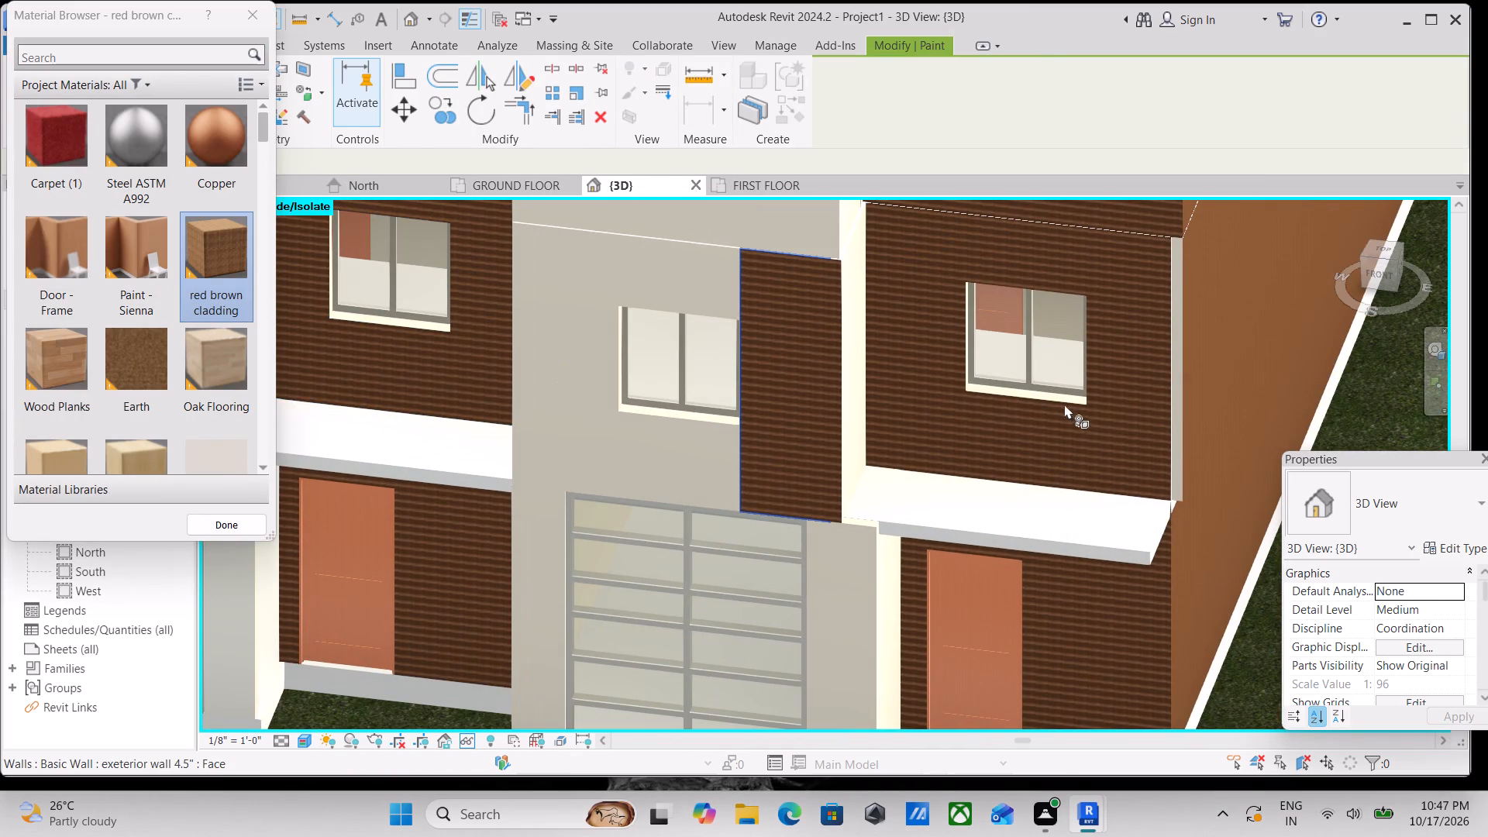
pyautogui.click(844, 400)
pyautogui.scroll(-3, 866, 389)
pyautogui.moveTo(866, 389); pyautogui.dragTo(880, 491, button='middle')
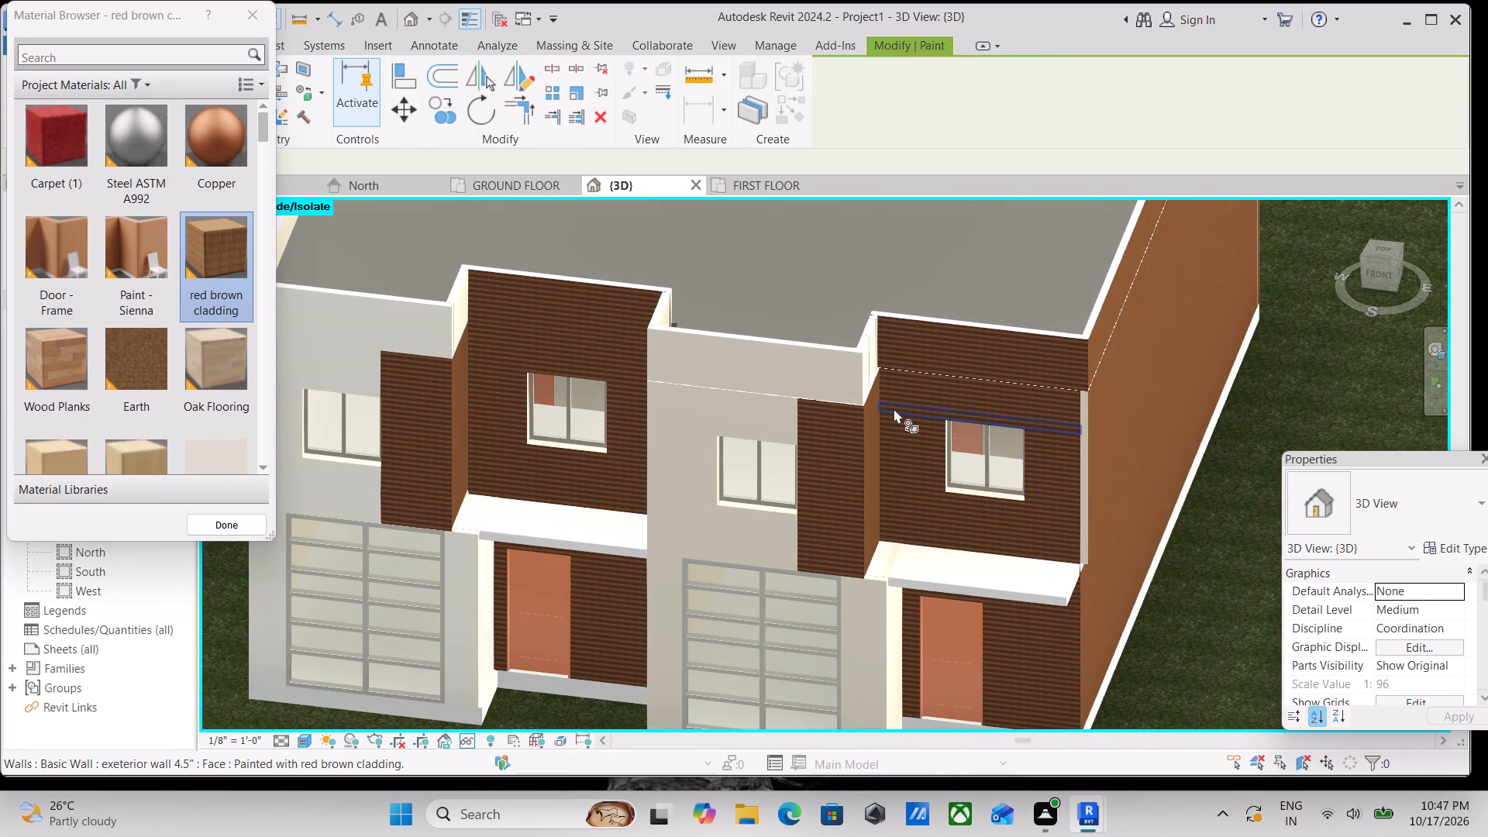
pyautogui.press('Escape')
# Examine the painted cladding across both units' facades in the front view and in angled 3D views.
pyautogui.scroll(-2, 893, 399)
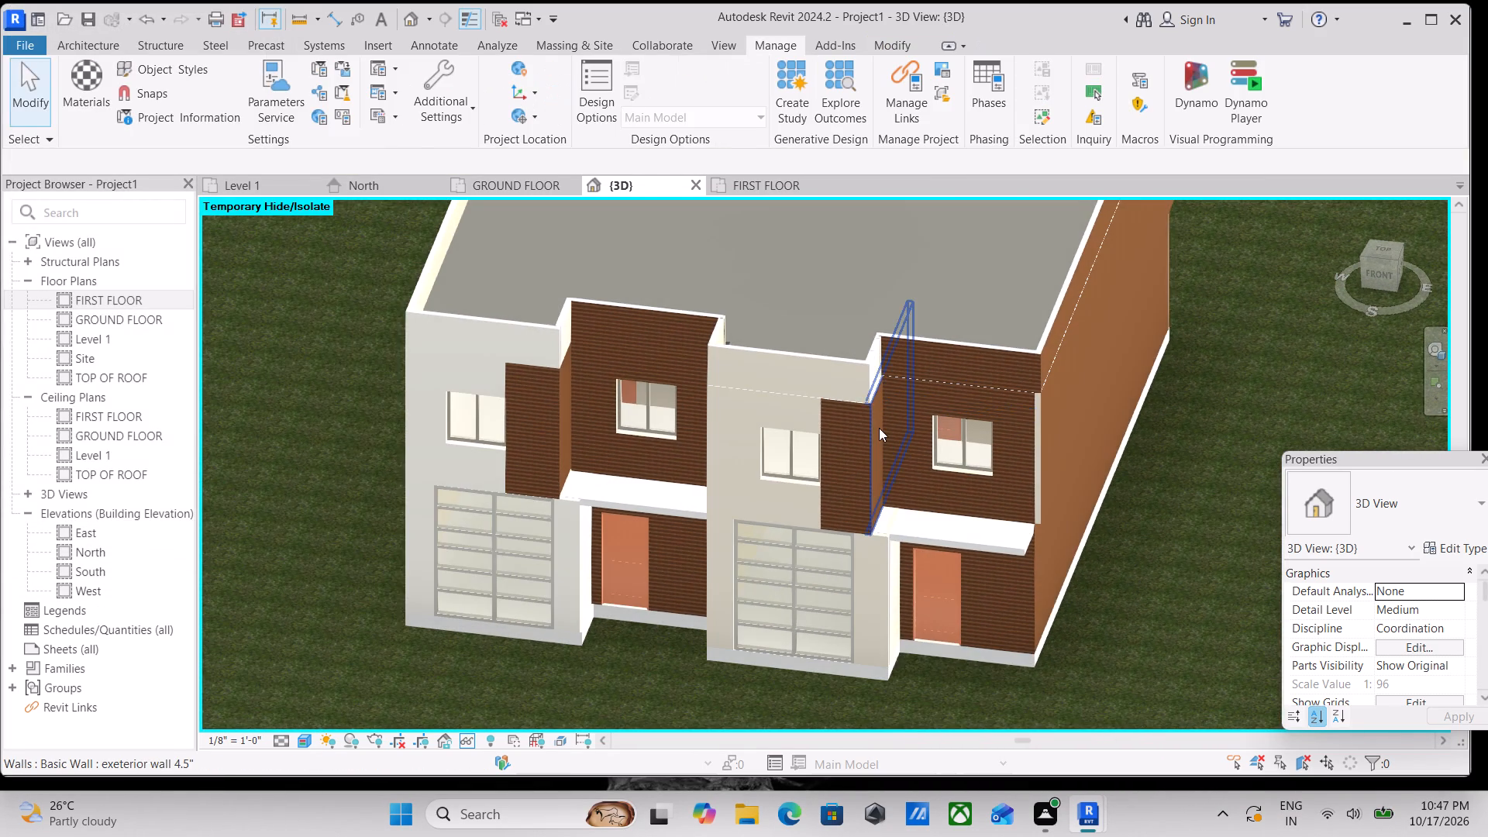
pyautogui.scroll(2, 879, 428)
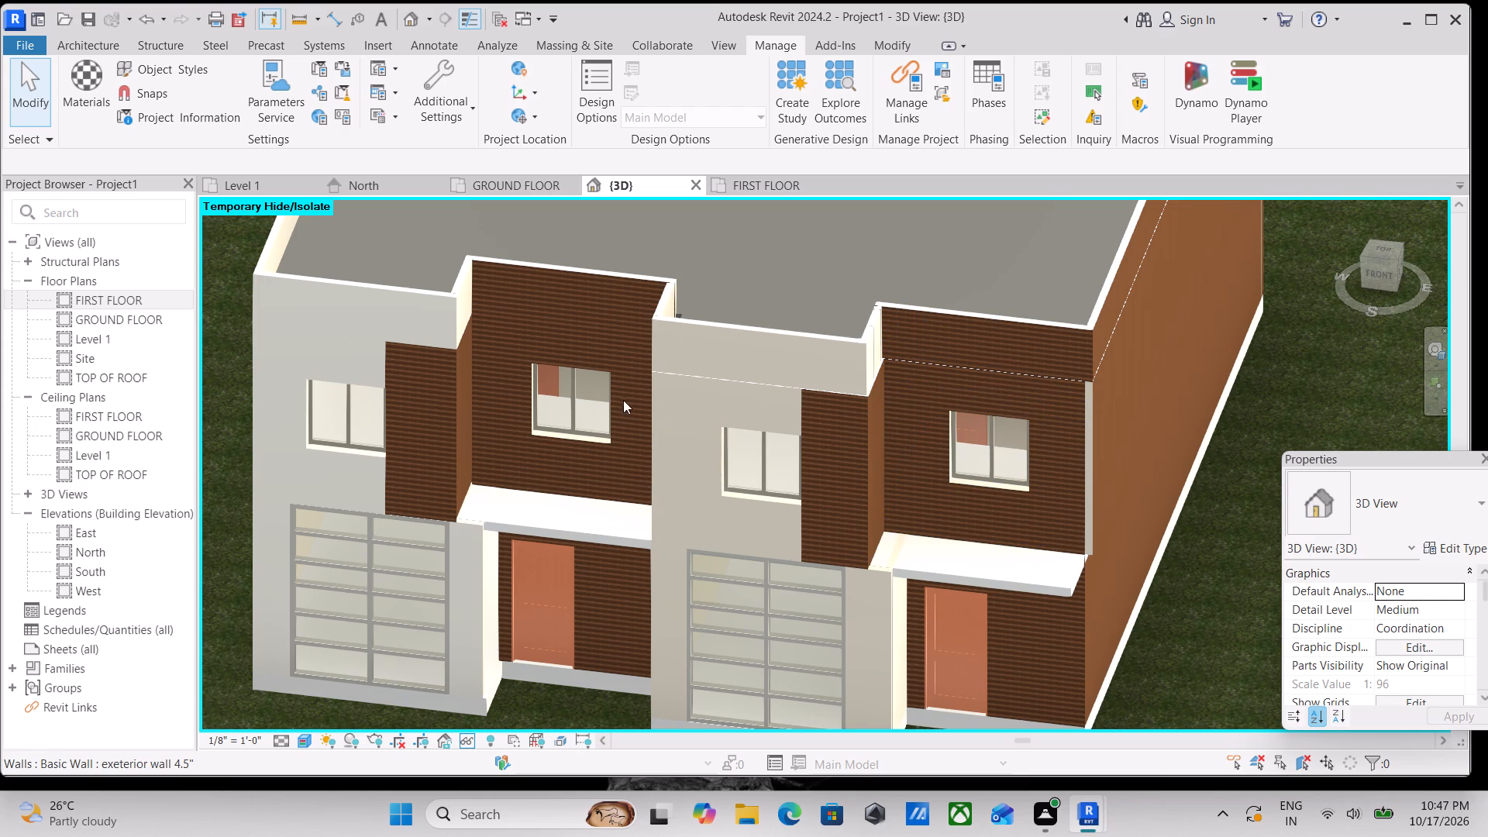
pyautogui.scroll(-2, 575, 450)
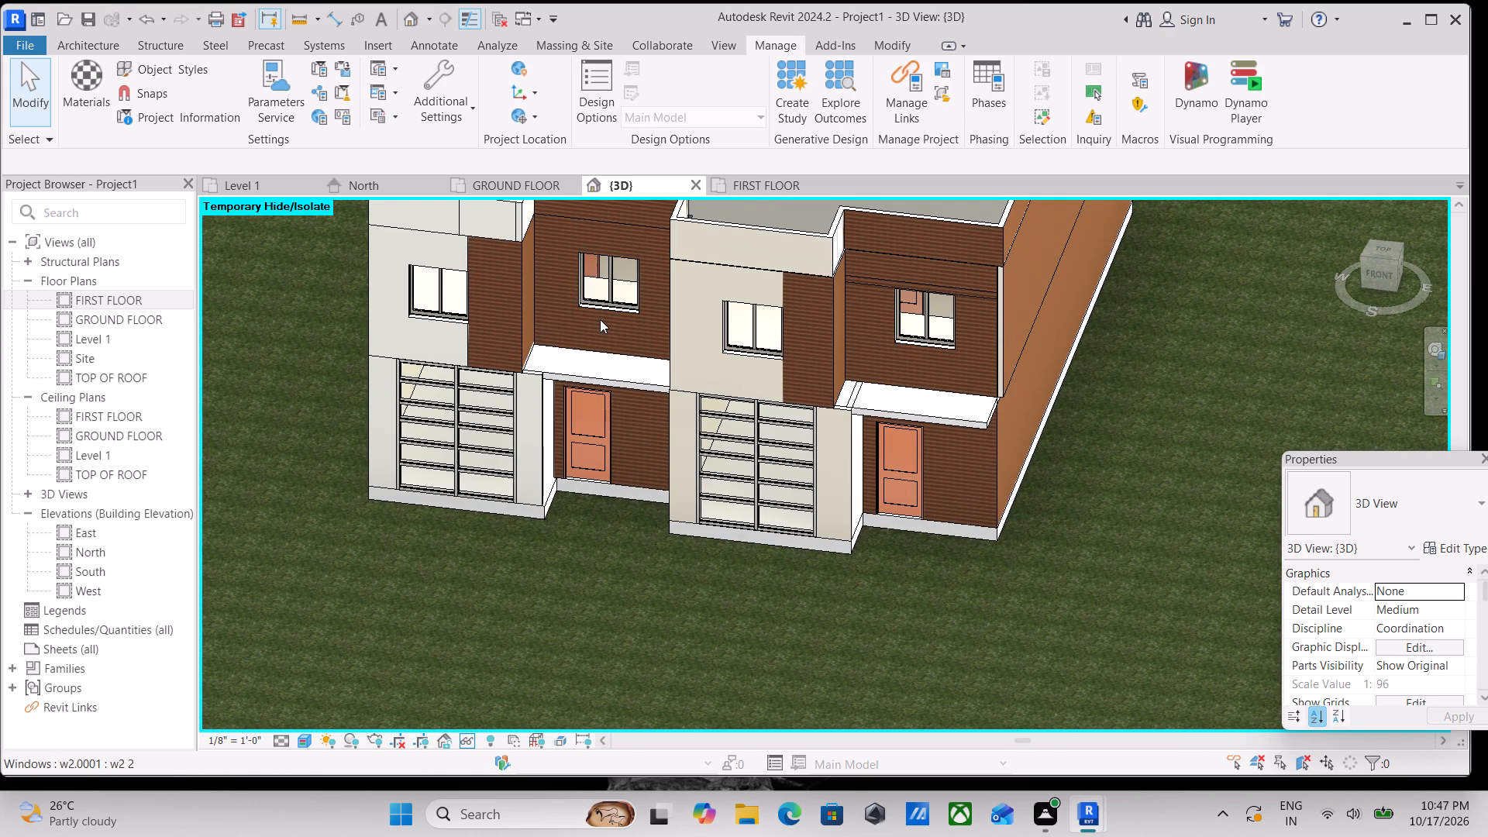
pyautogui.click(1375, 273)
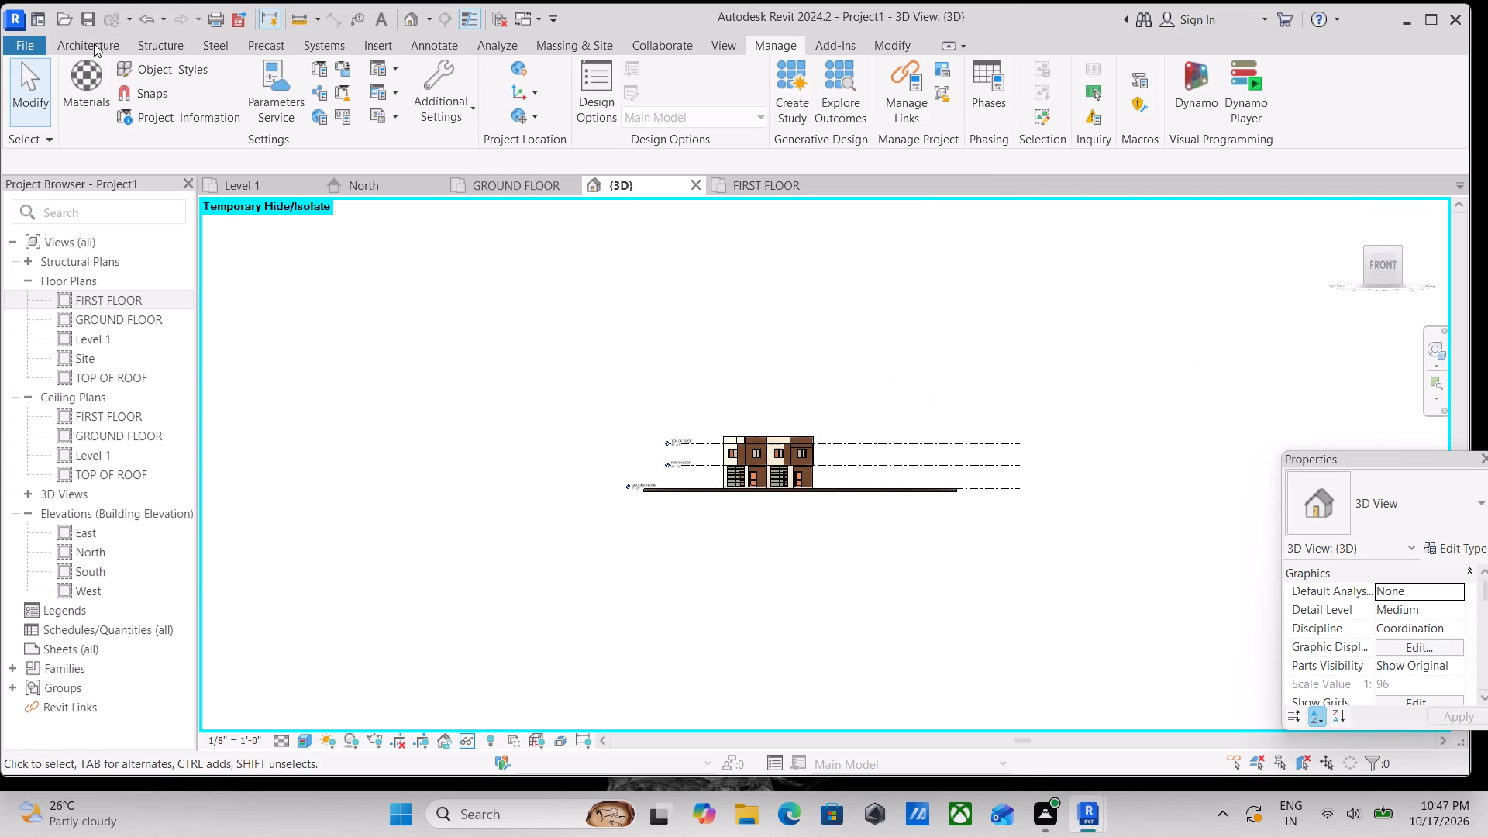
pyautogui.click(95, 48)
pyautogui.press('Escape')
pyautogui.scroll(3, 467, 273)
pyautogui.scroll(6, 849, 583)
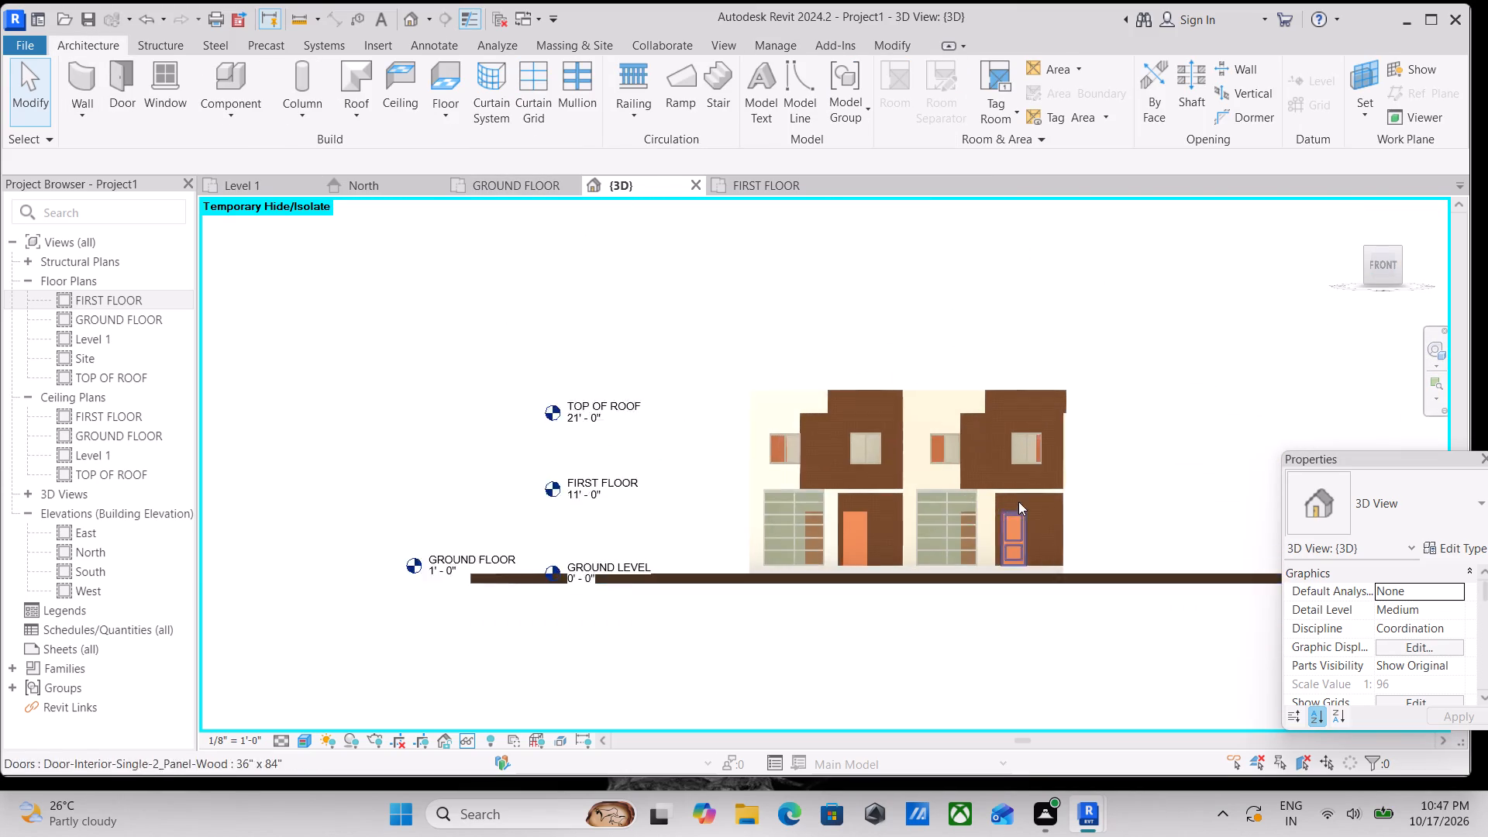
pyautogui.scroll(8, 1018, 501)
pyautogui.scroll(-2, 930, 422)
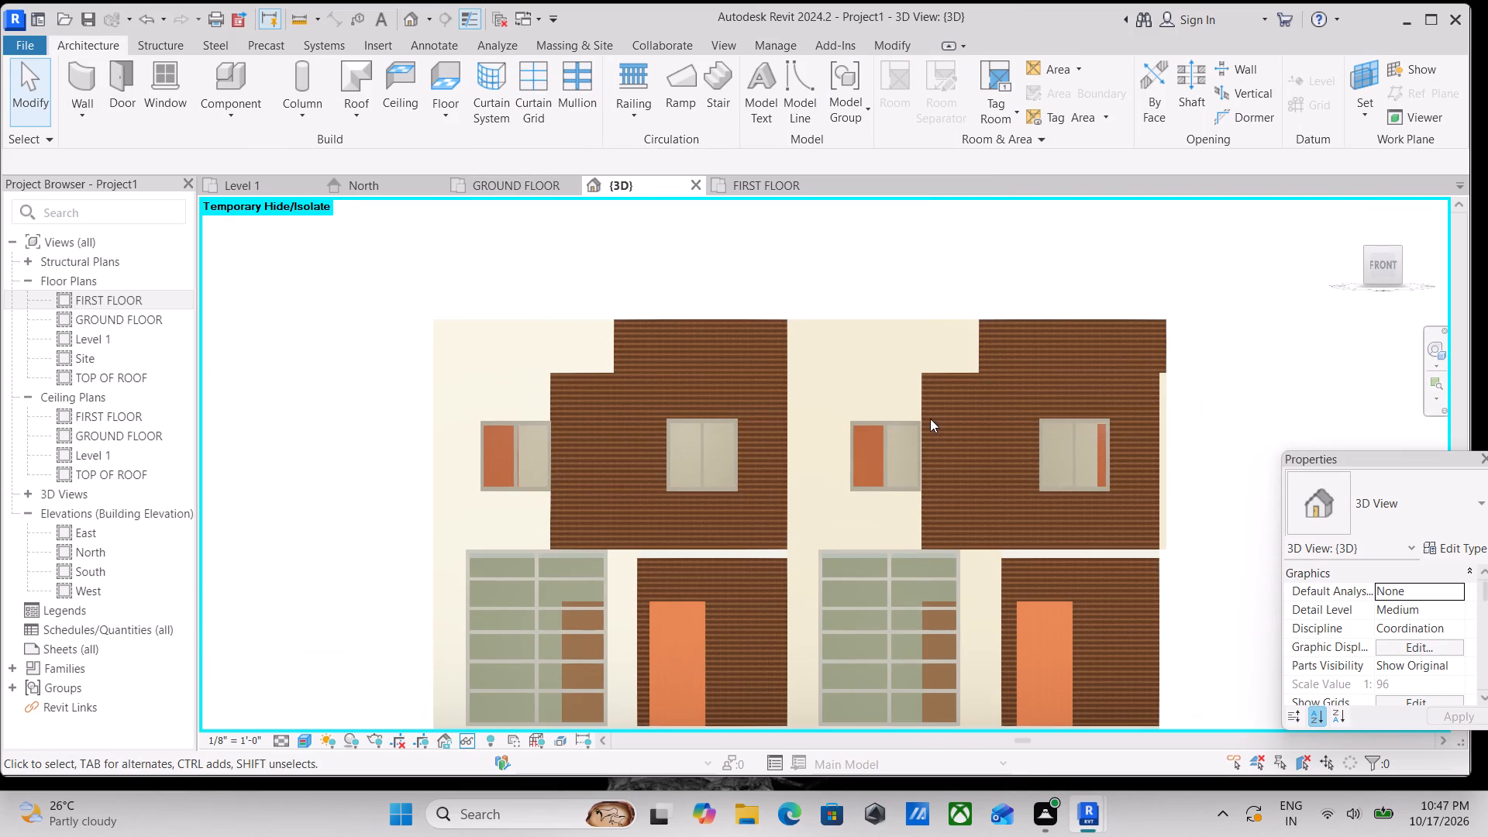
pyautogui.keyDown('shift'); pyautogui.moveTo(934, 415); pyautogui.dragTo(856, 542, button='middle'); pyautogui.keyUp('shift')
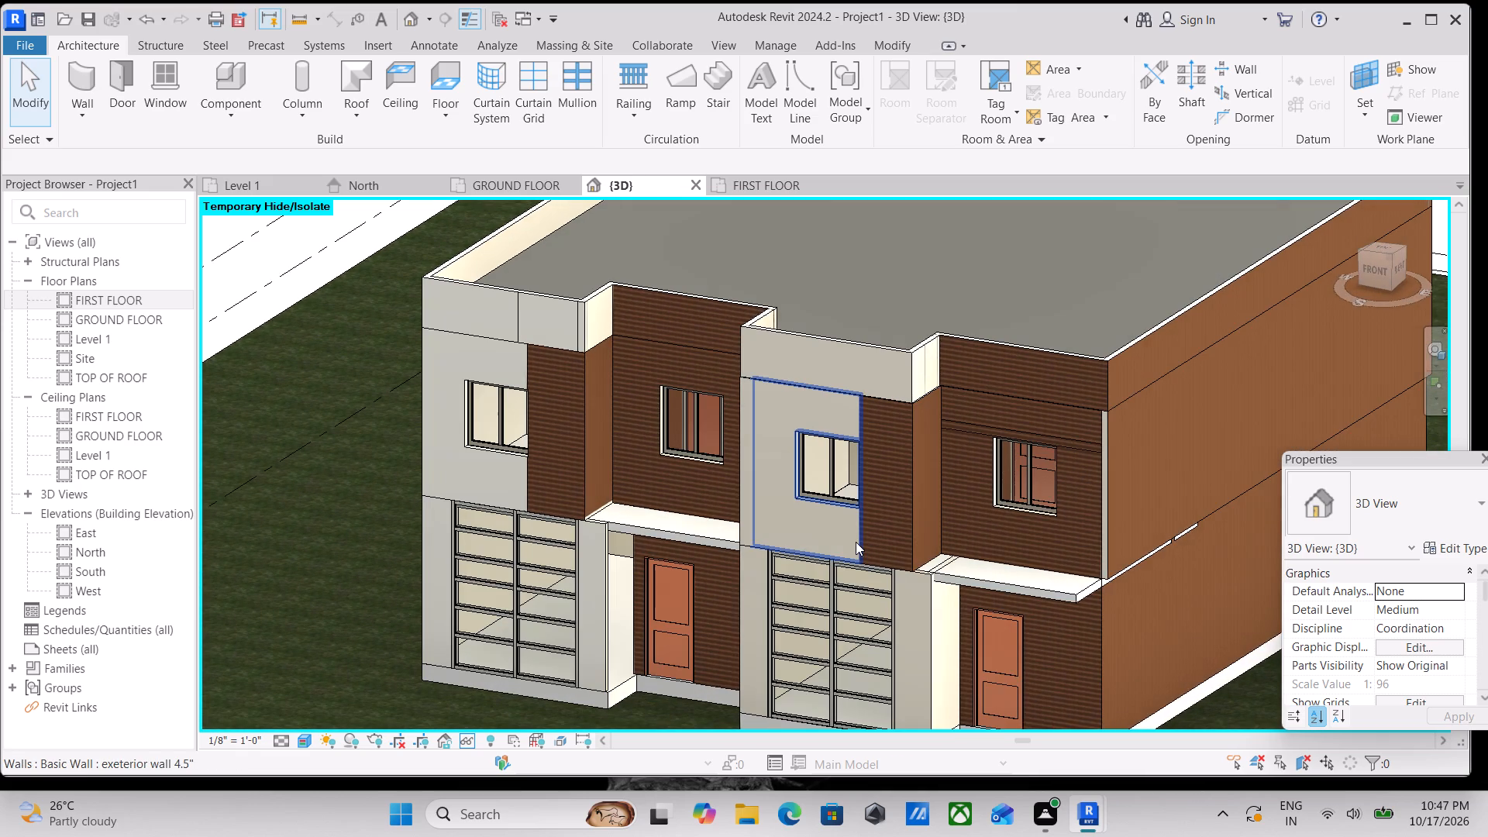
pyautogui.scroll(3, 53, 412)
pyautogui.scroll(2, 237, 410)
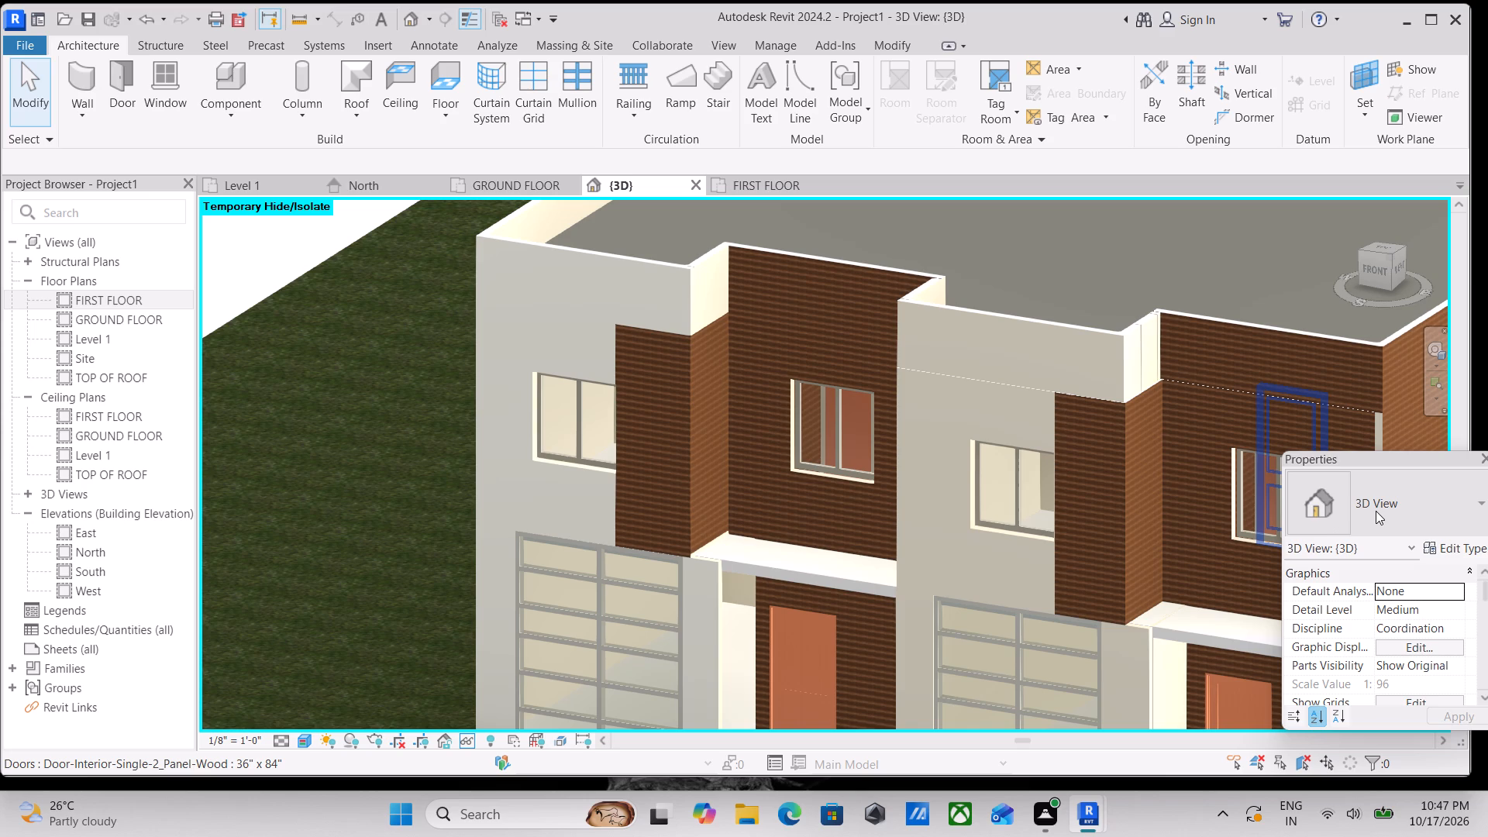
pyautogui.click(1452, 506)
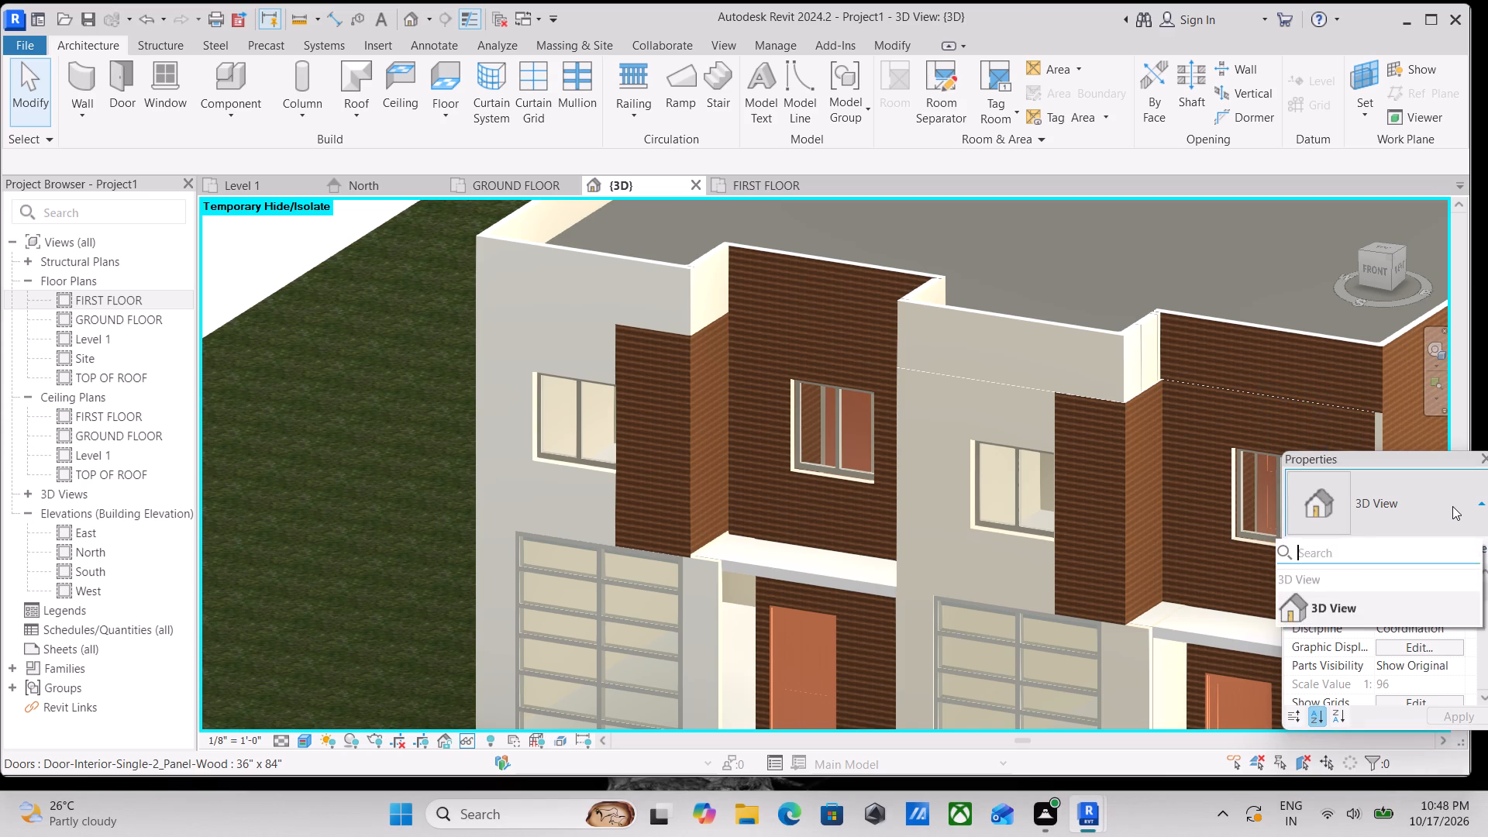
pyautogui.click(1452, 506)
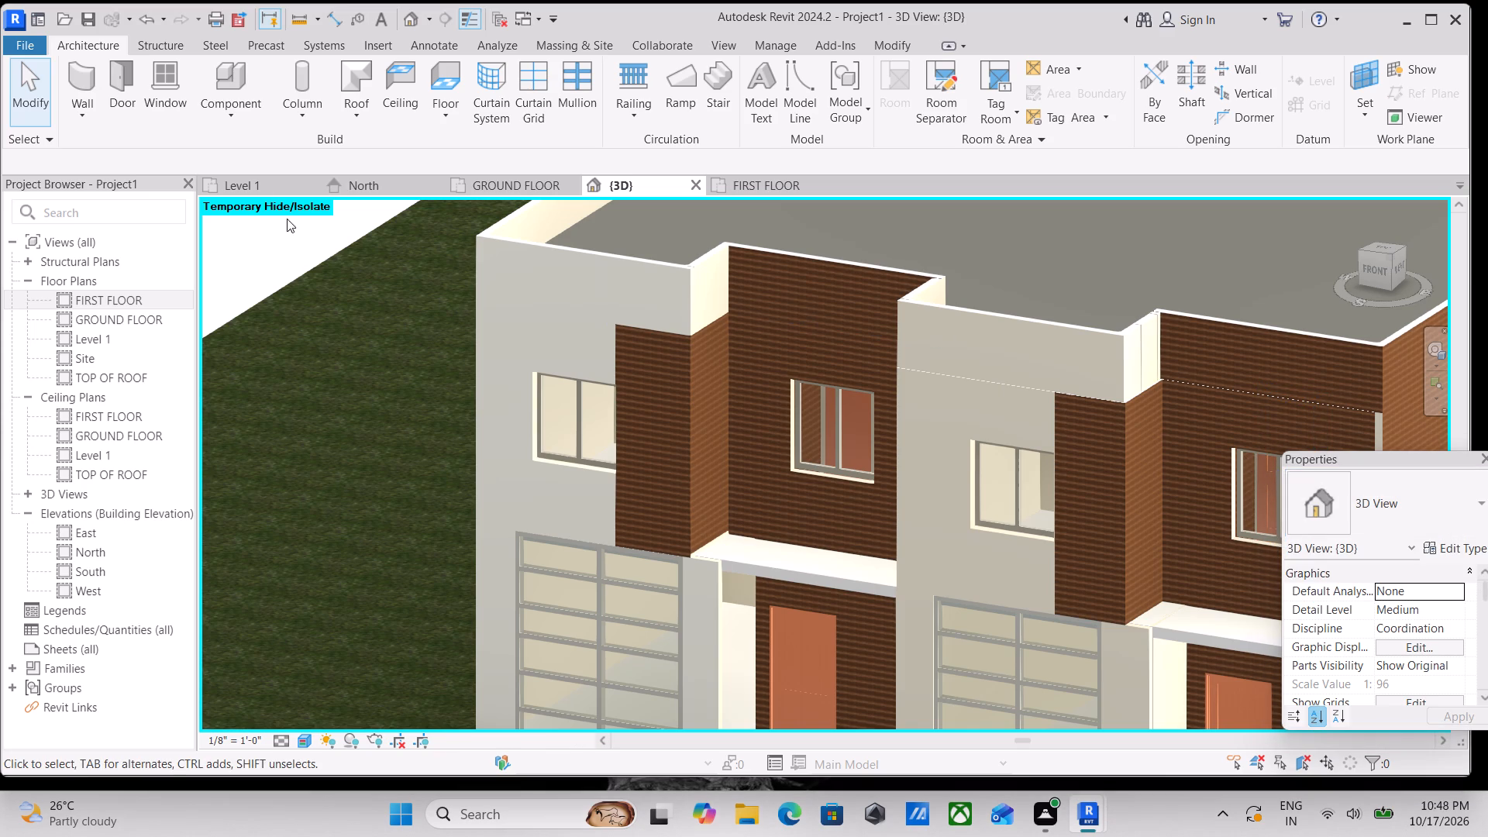
# Place a horizontal wall reveal on the end unit's light front wall above the upper-floor window, 9' 6" above FIRST FLOOR.
pyautogui.click(86, 112)
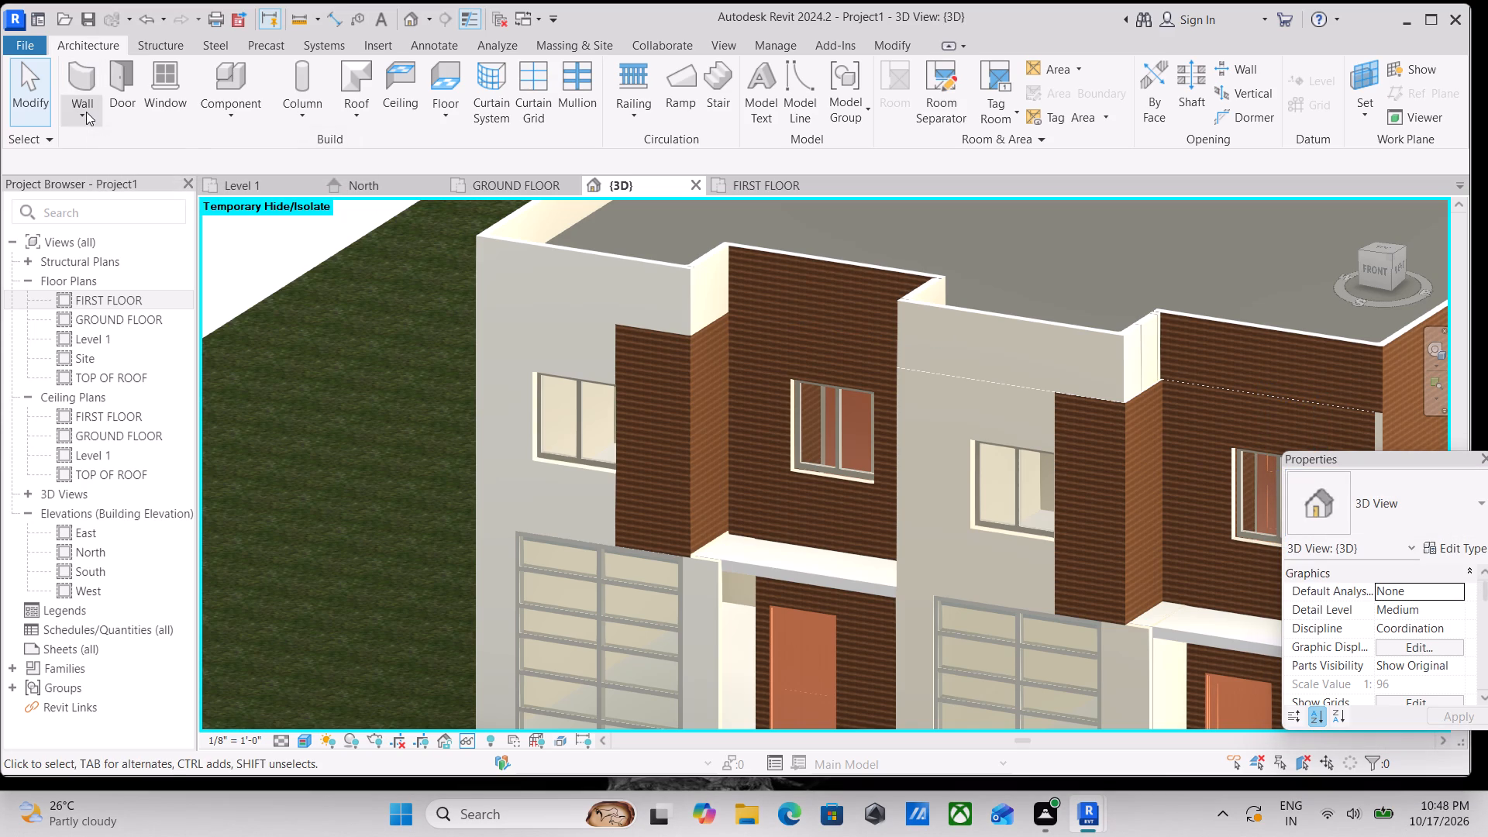
pyautogui.click(136, 308)
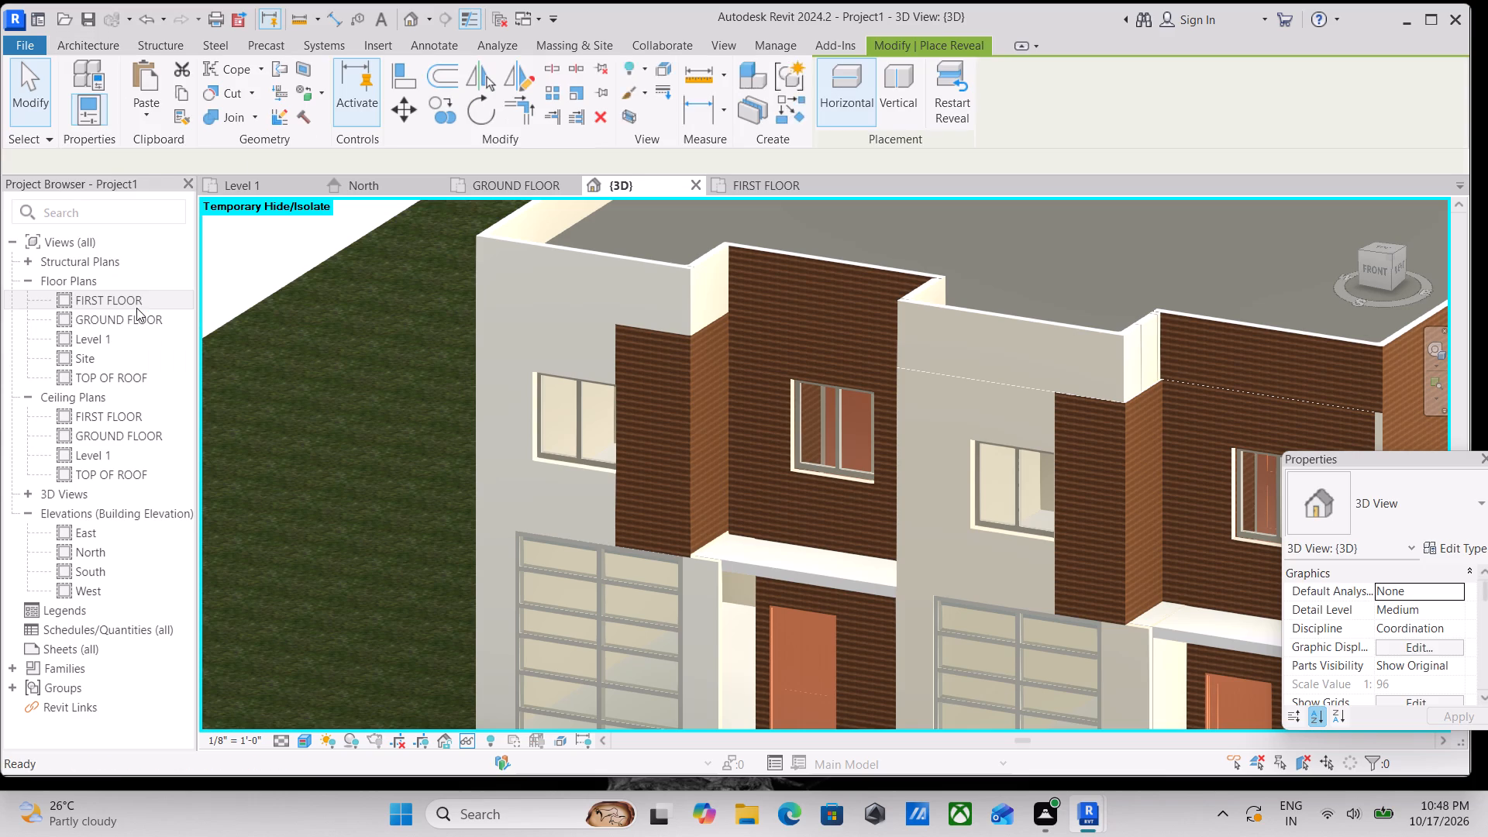
pyautogui.scroll(2, 519, 325)
pyautogui.click(519, 325)
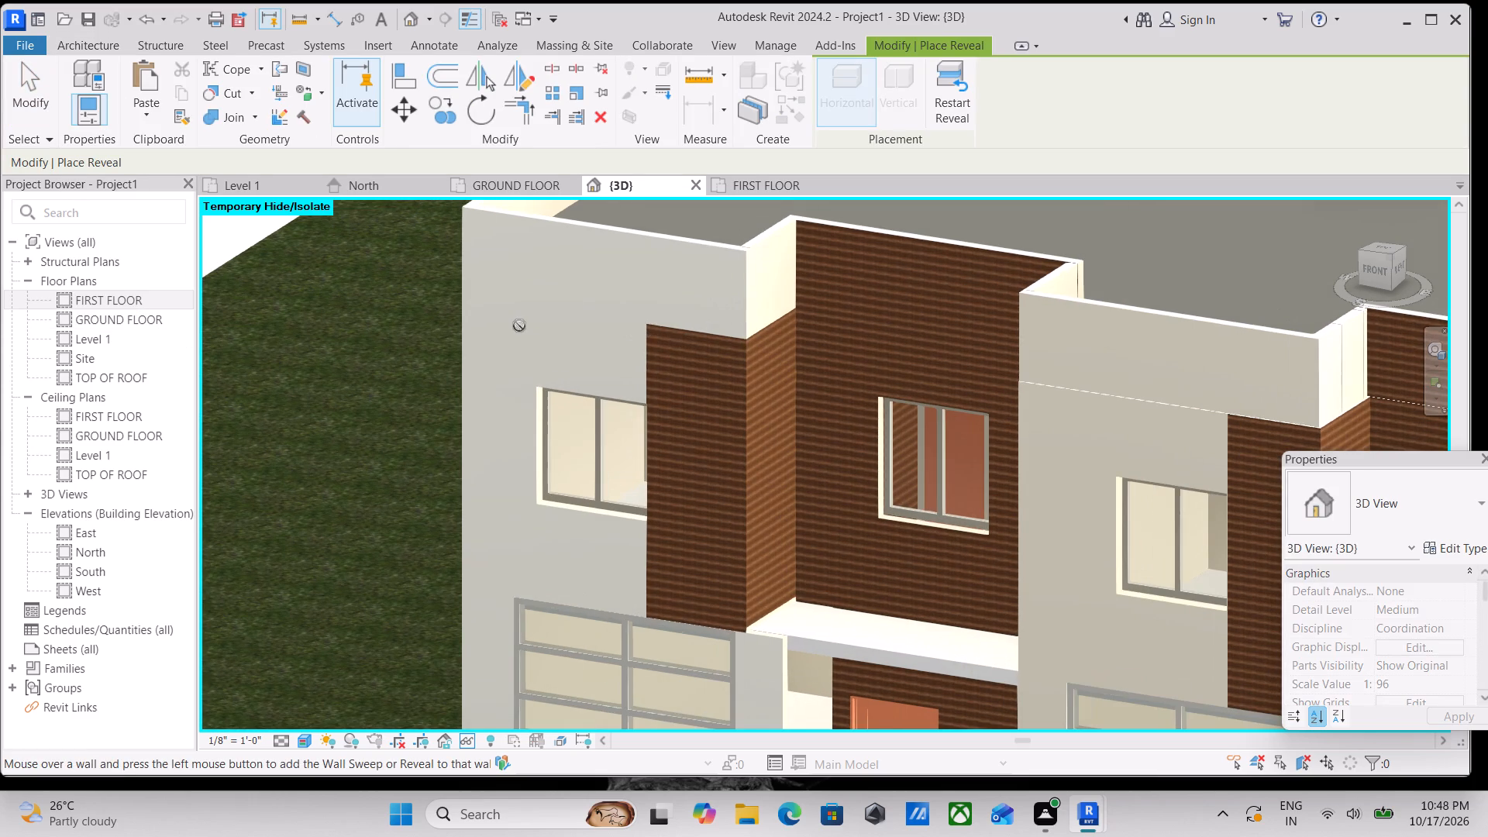
pyautogui.scroll(2, 483, 323)
pyautogui.press('Escape')
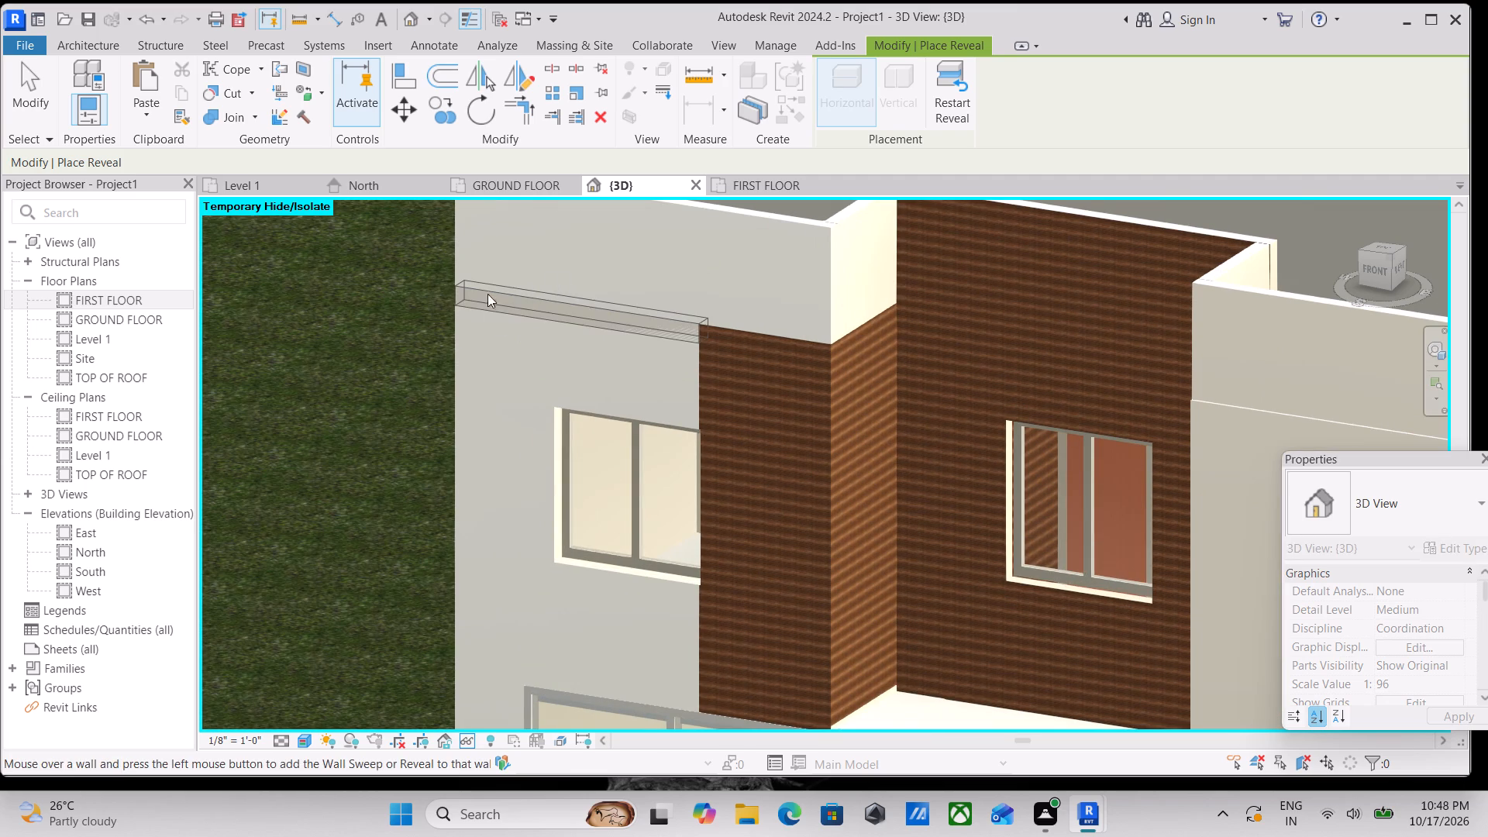
pyautogui.press('Escape')
pyautogui.press('Escape')
pyautogui.click(483, 302)
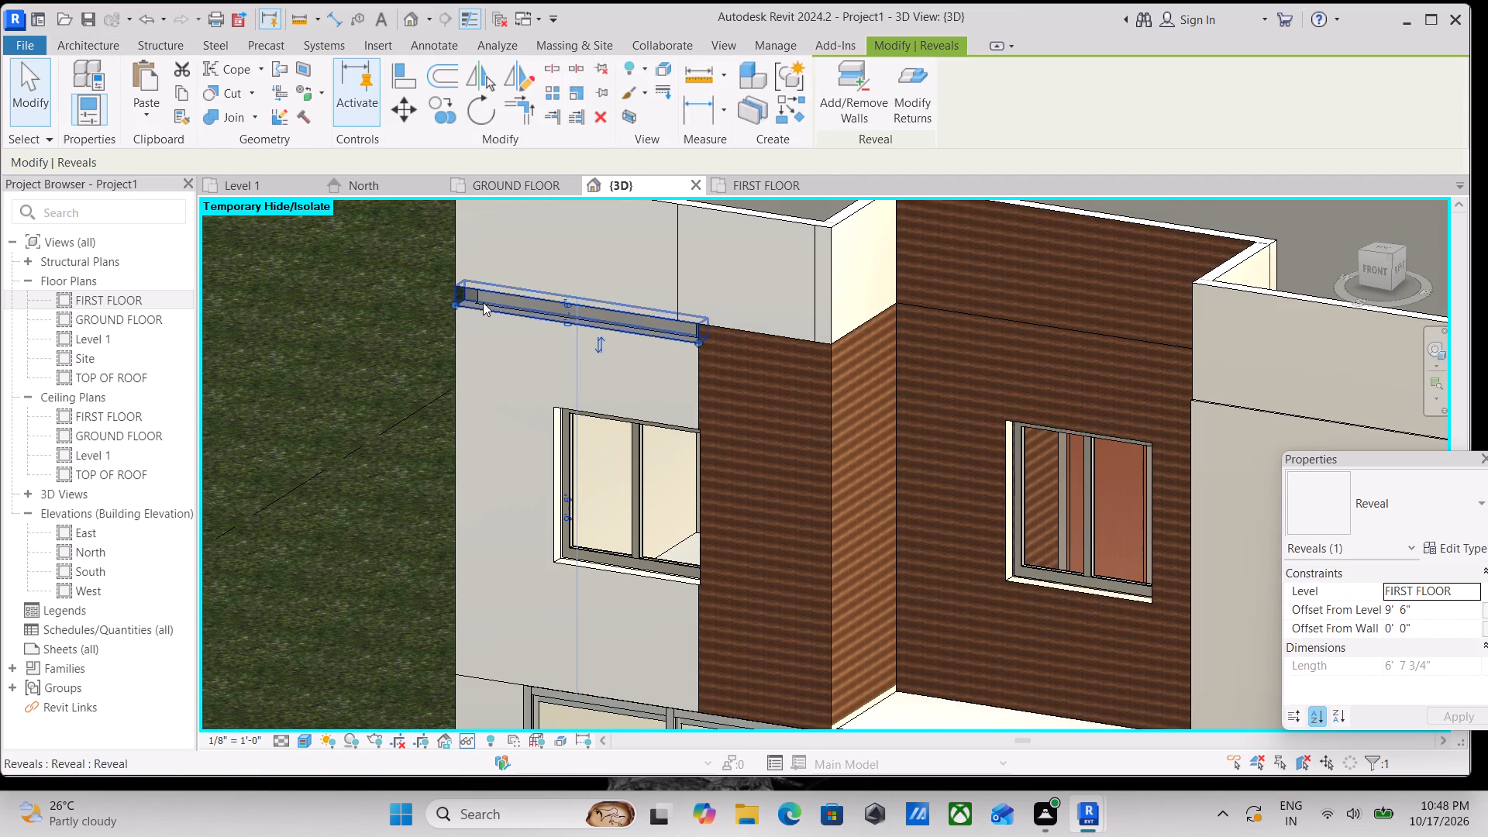
# Duplicate the placed reveal's type as Reveal 2 and set its profile to Reveal-Brick Course : 1 Brick.
pyautogui.click(1466, 546)
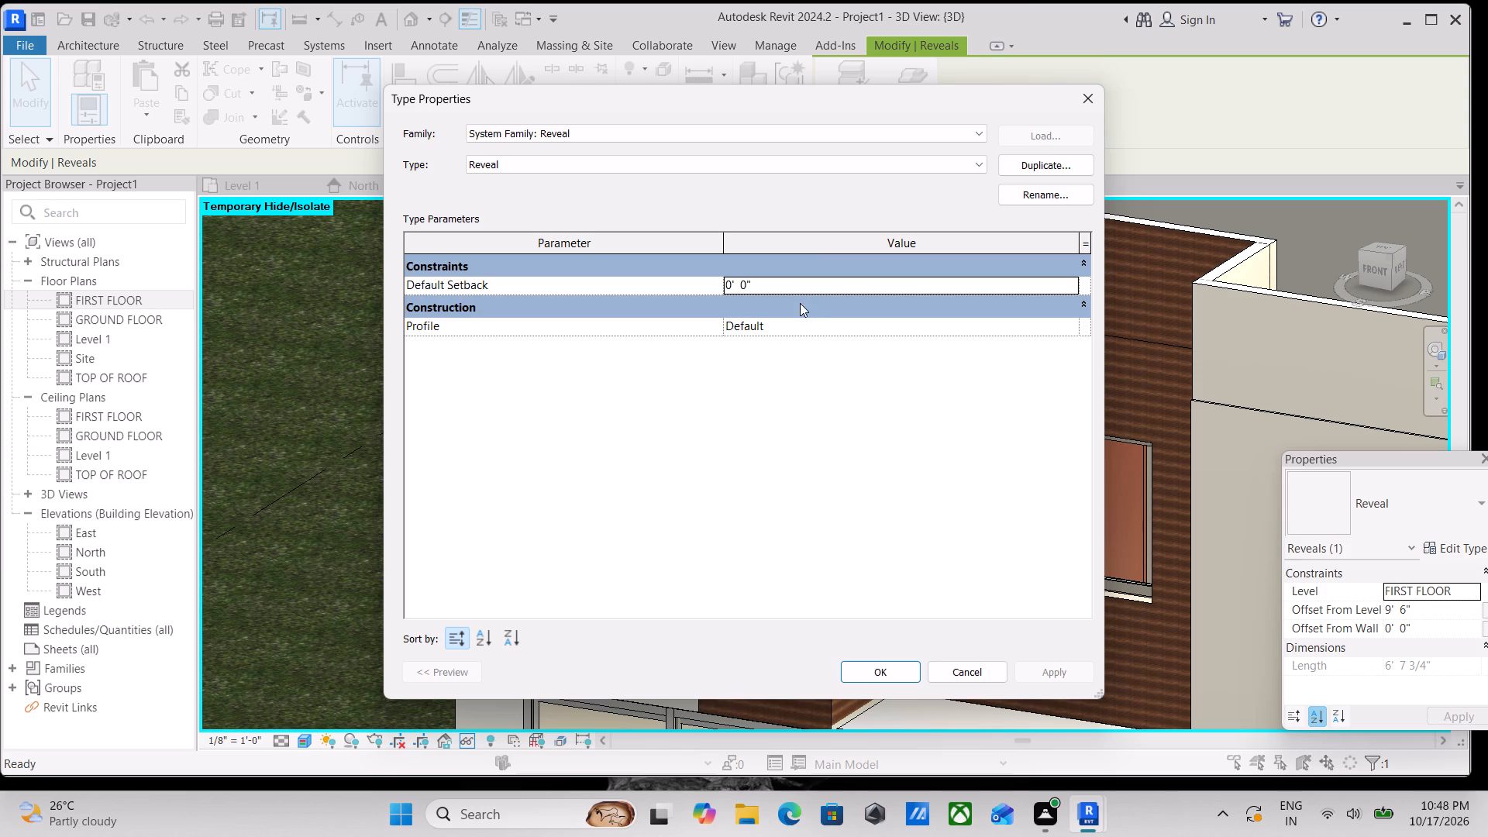
pyautogui.click(595, 278)
pyautogui.click(750, 329)
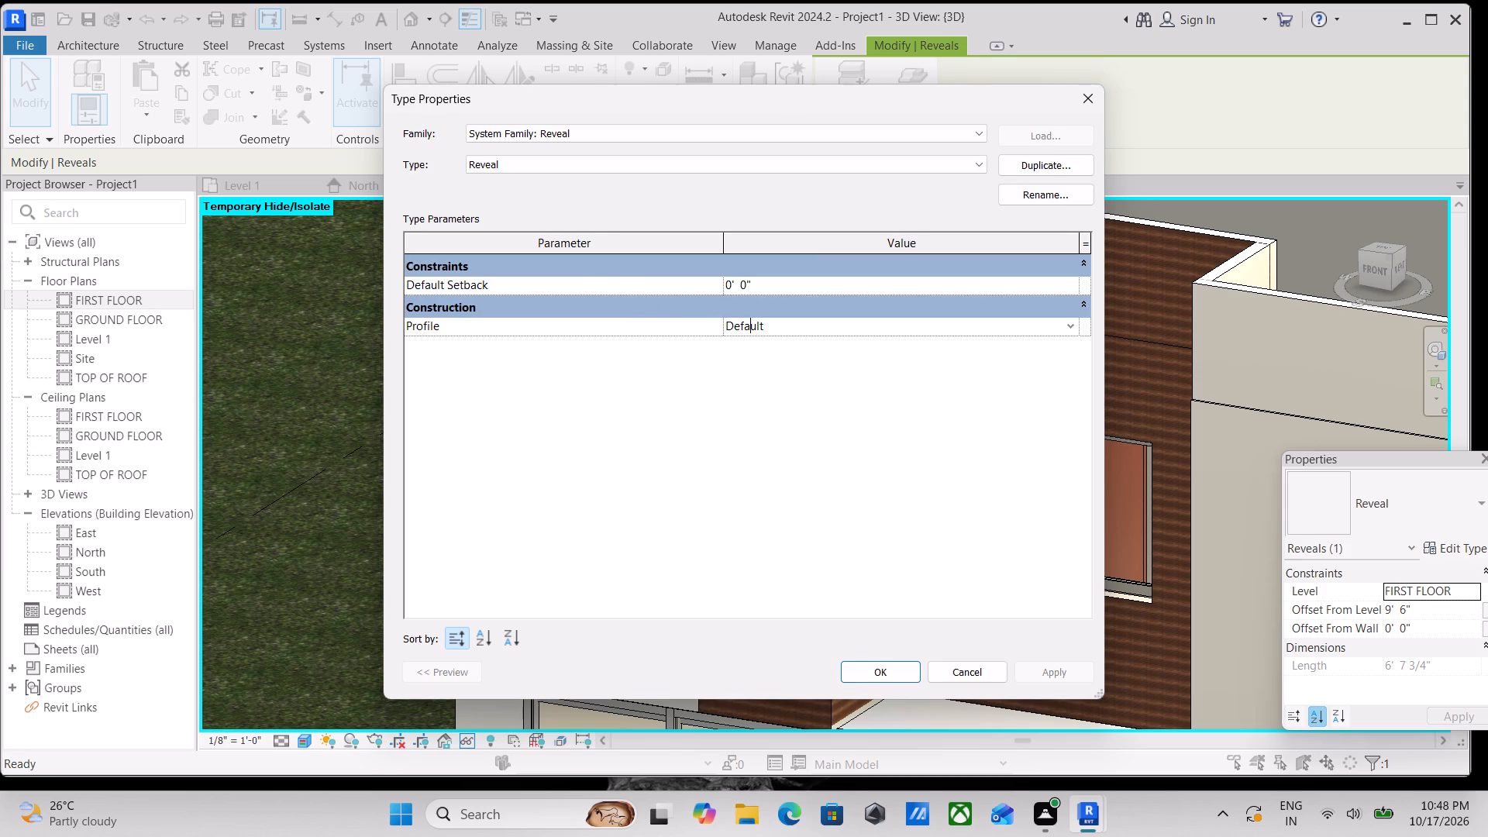
pyautogui.click(1061, 170)
pyautogui.click(716, 435)
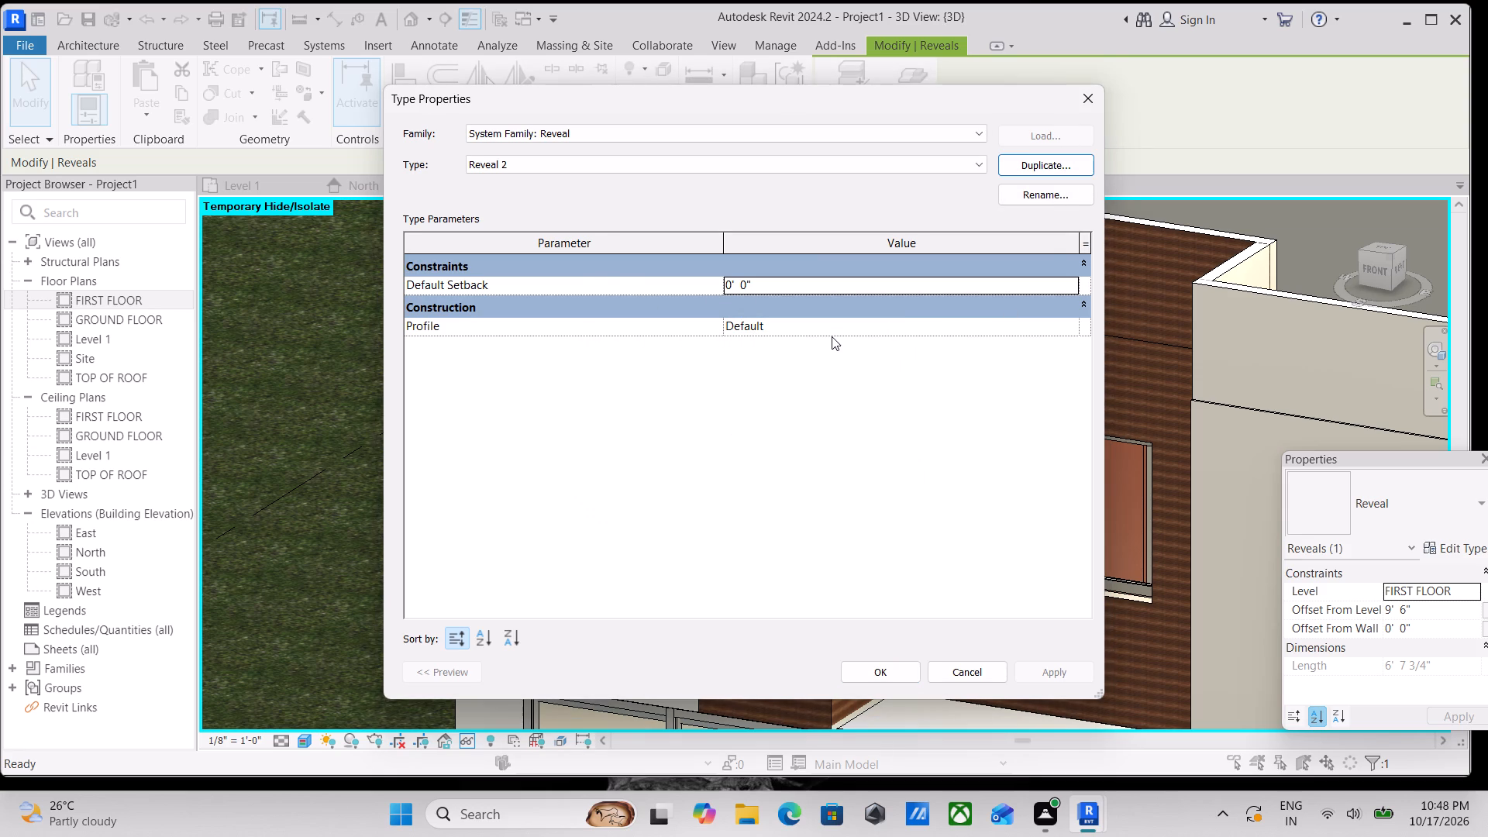
pyautogui.click(833, 325)
pyautogui.click(1071, 325)
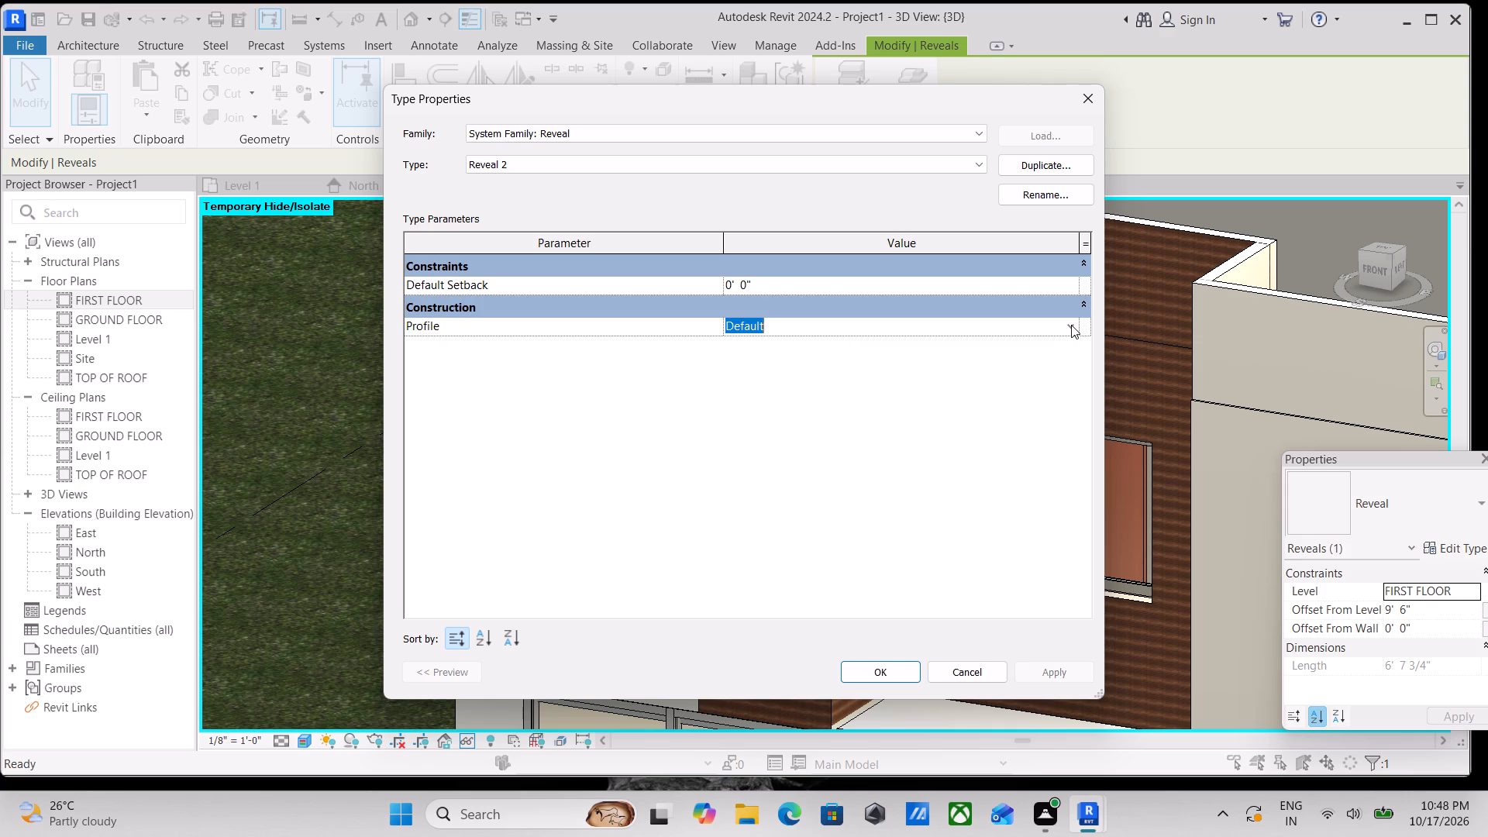
pyautogui.scroll(-3, 794, 432)
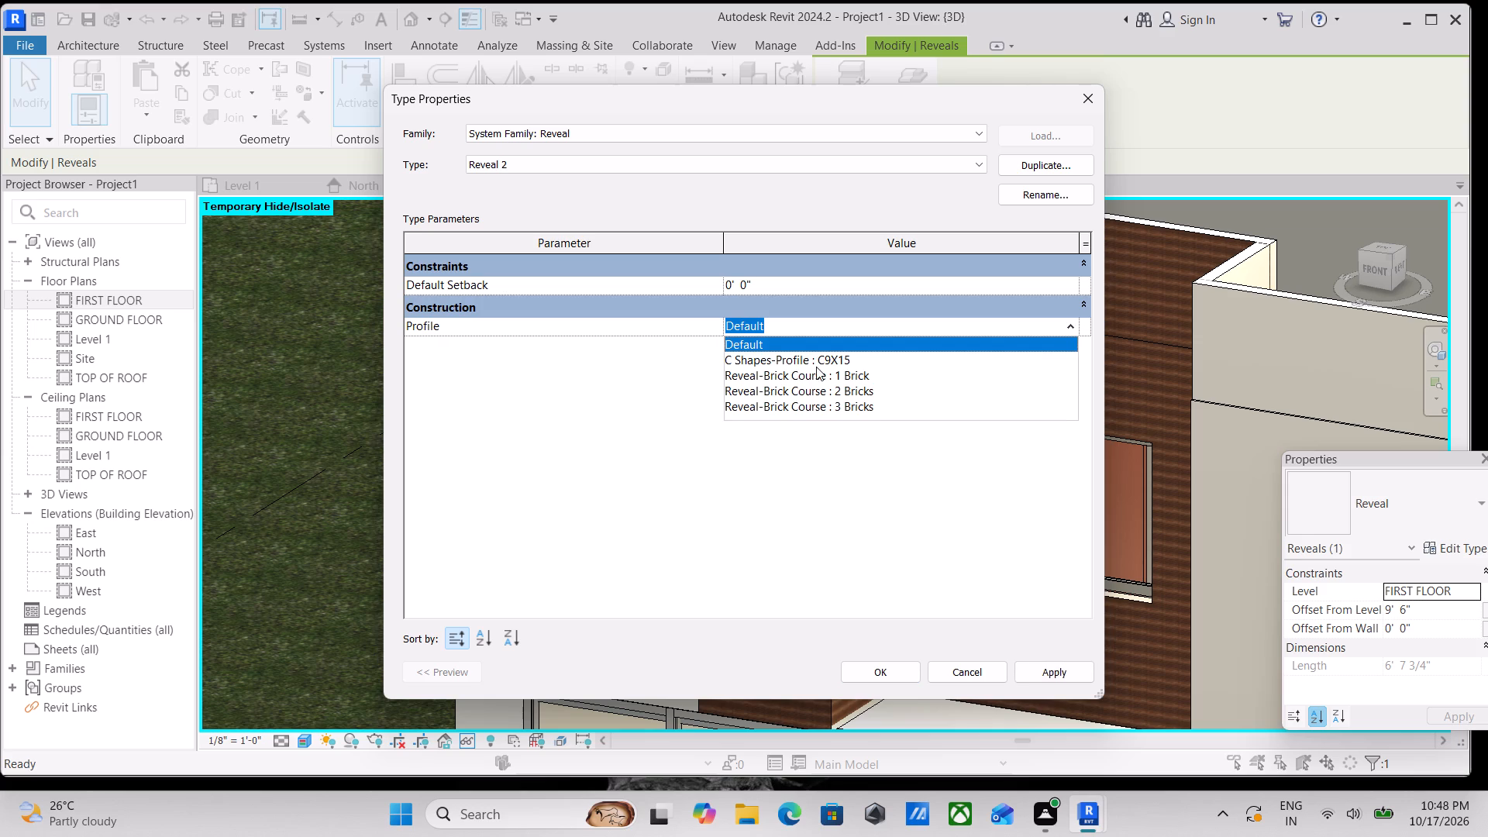
pyautogui.click(816, 368)
pyautogui.click(857, 678)
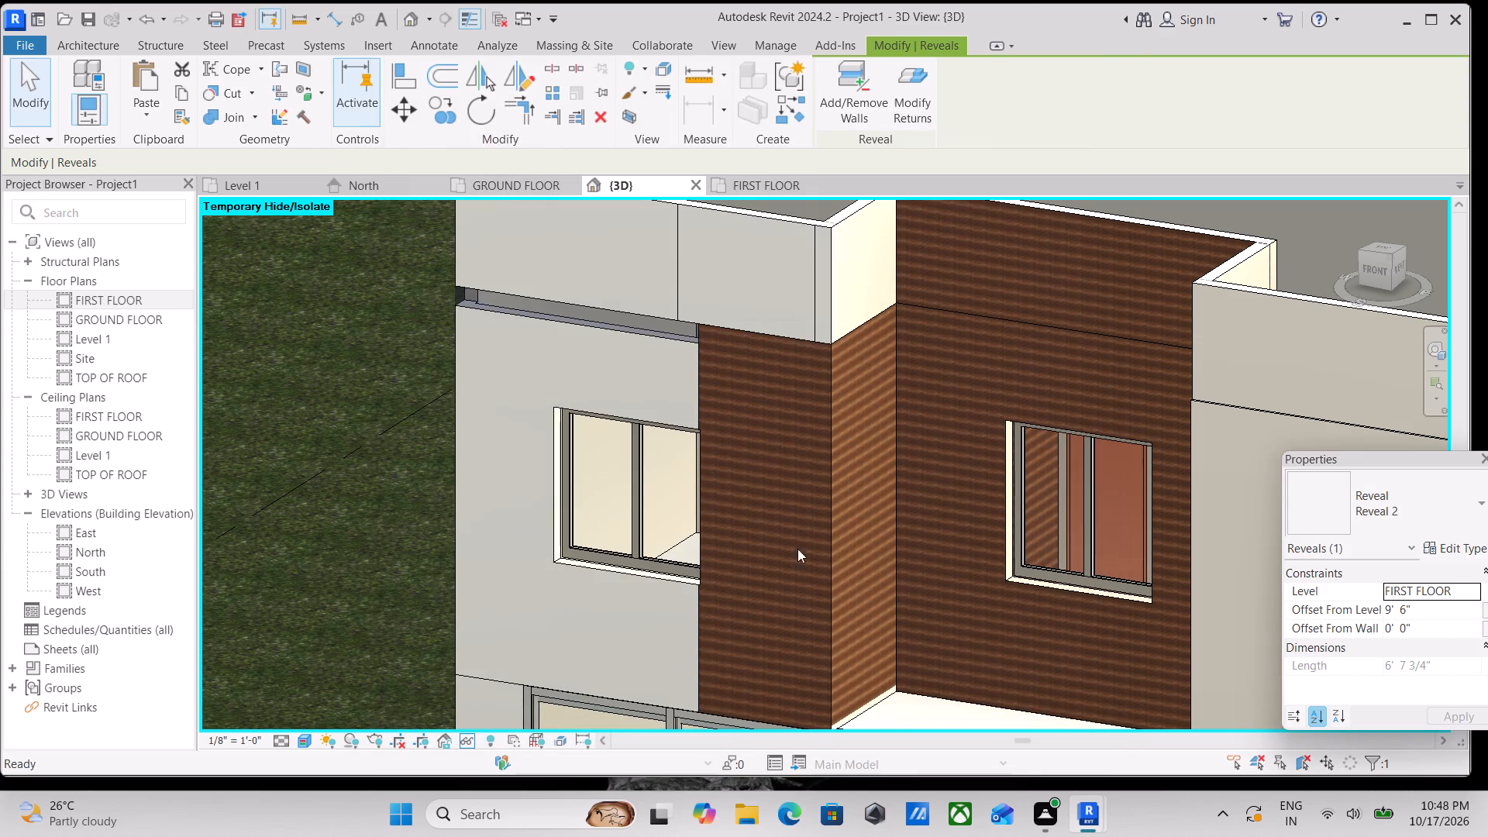
pyautogui.scroll(3, 474, 302)
pyautogui.scroll(3, 600, 313)
pyautogui.press('Escape')
# Examine the new reveal along the end unit's front wall and at the building's outer corner from several angles.
pyautogui.scroll(-3, 635, 361)
pyautogui.scroll(-3, 566, 370)
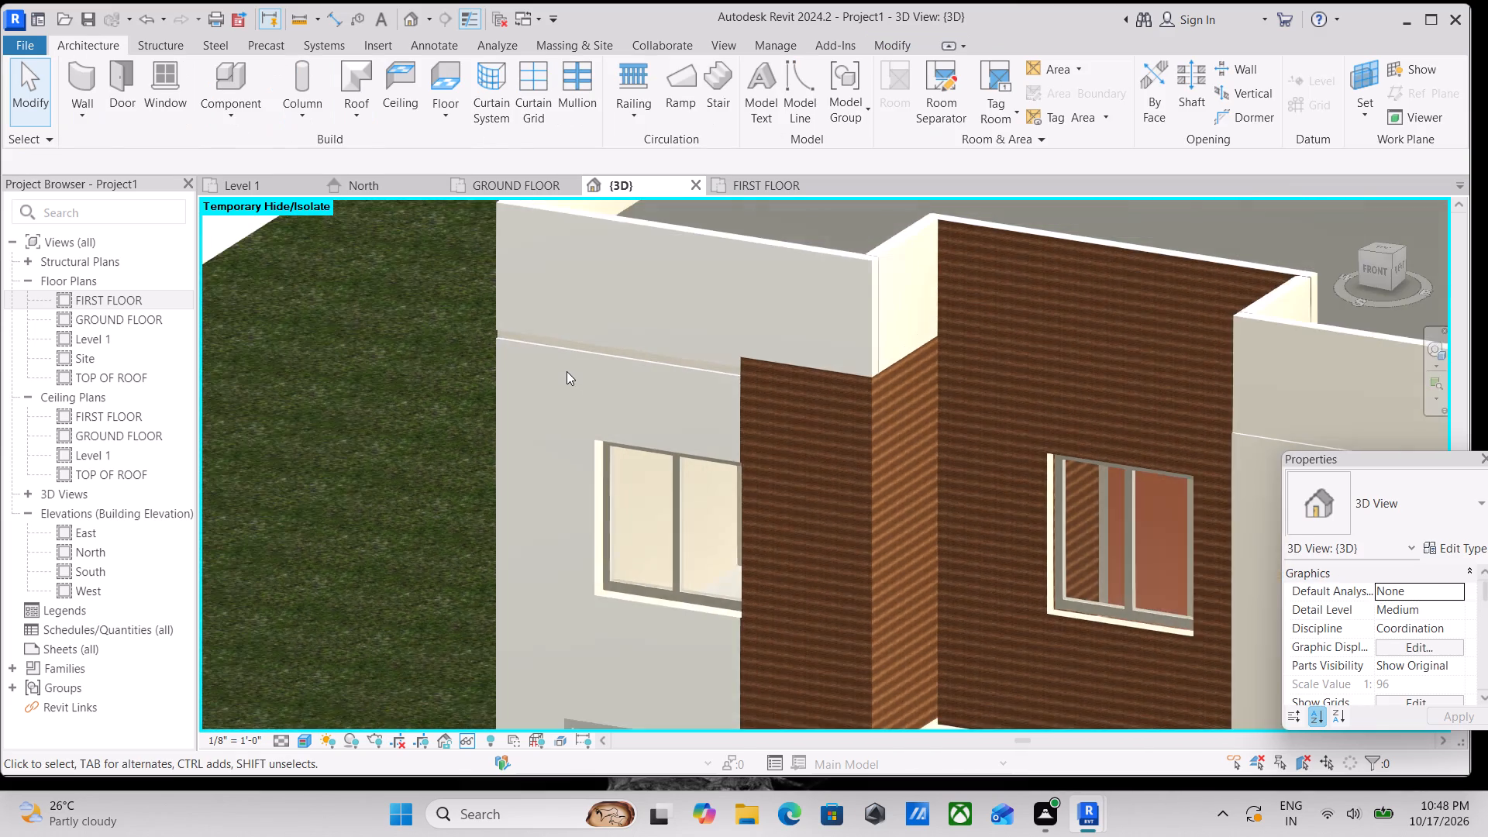
pyautogui.scroll(-2, 570, 372)
pyautogui.keyDown('shift'); pyautogui.moveTo(580, 381); pyautogui.dragTo(759, 309, button='middle'); pyautogui.keyUp('shift')
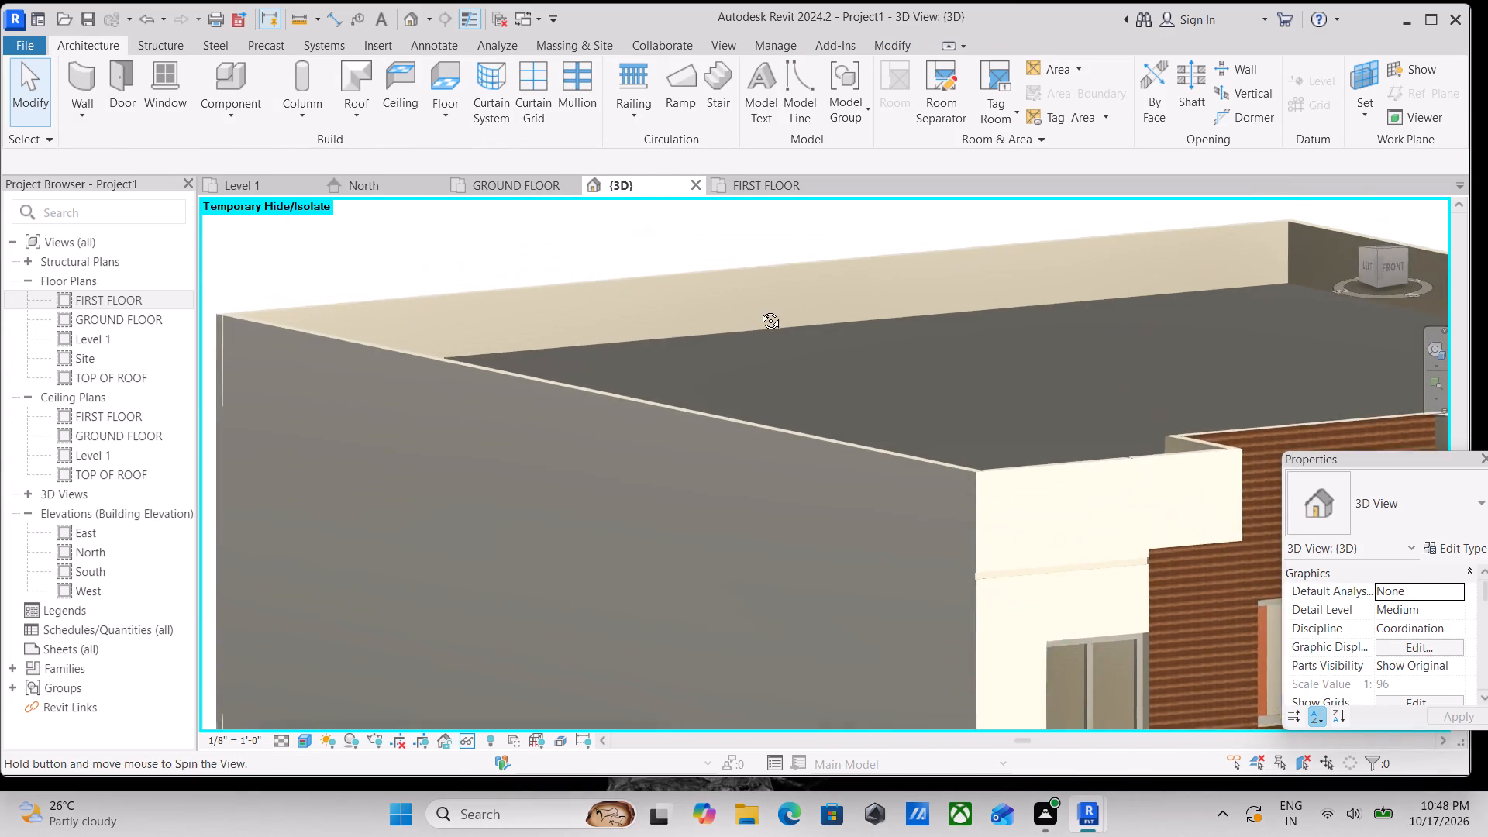
pyautogui.keyDown('shift'); pyautogui.moveTo(759, 309); pyautogui.dragTo(766, 321, button='middle'); pyautogui.keyUp('shift')
pyautogui.scroll(3, 922, 472)
pyautogui.moveTo(1058, 625); pyautogui.dragTo(1020, 409, button='middle')
pyautogui.scroll(8, 1022, 419)
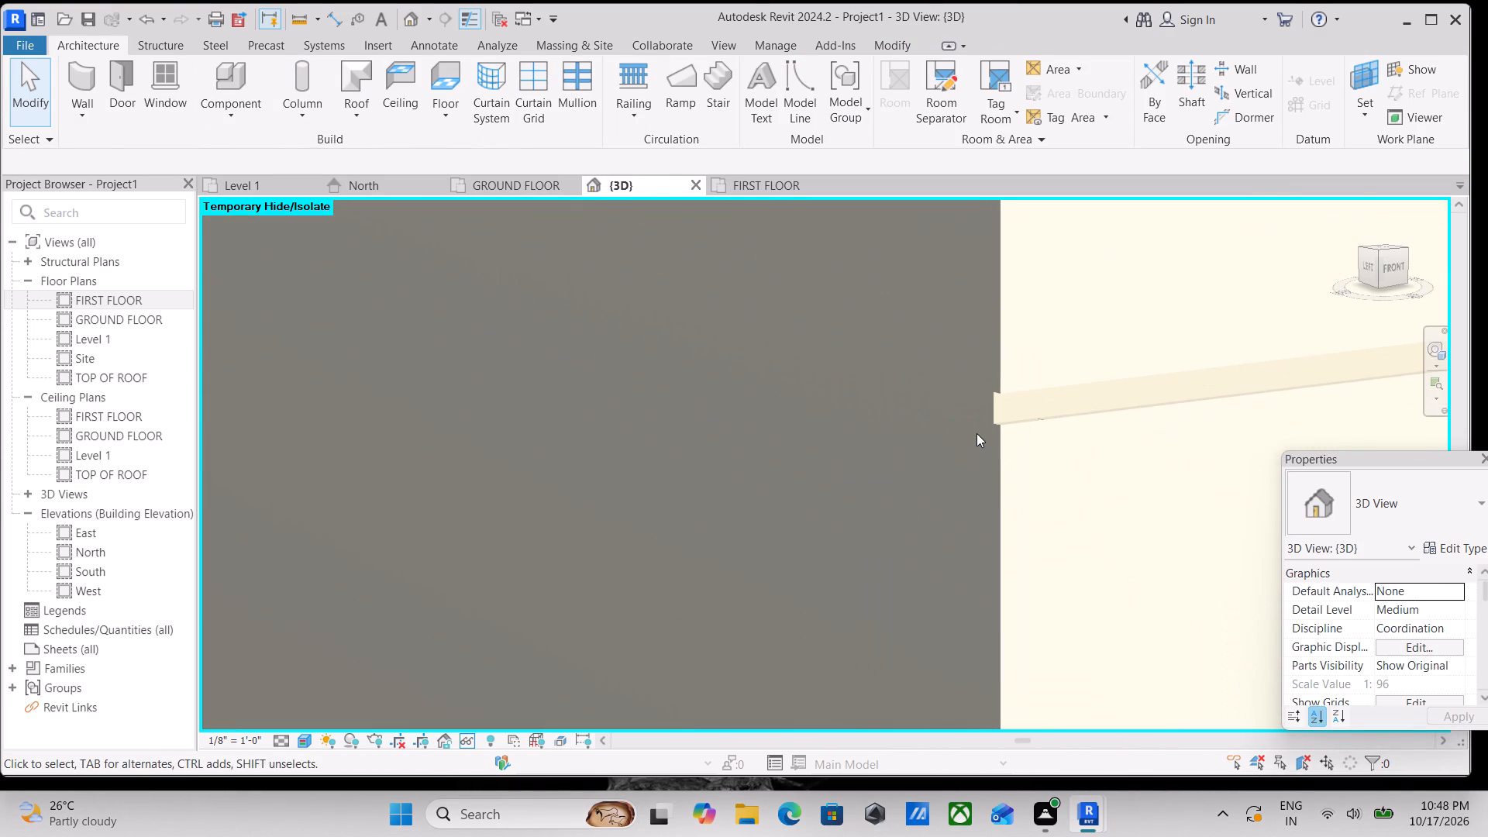
pyautogui.scroll(-1, 979, 422)
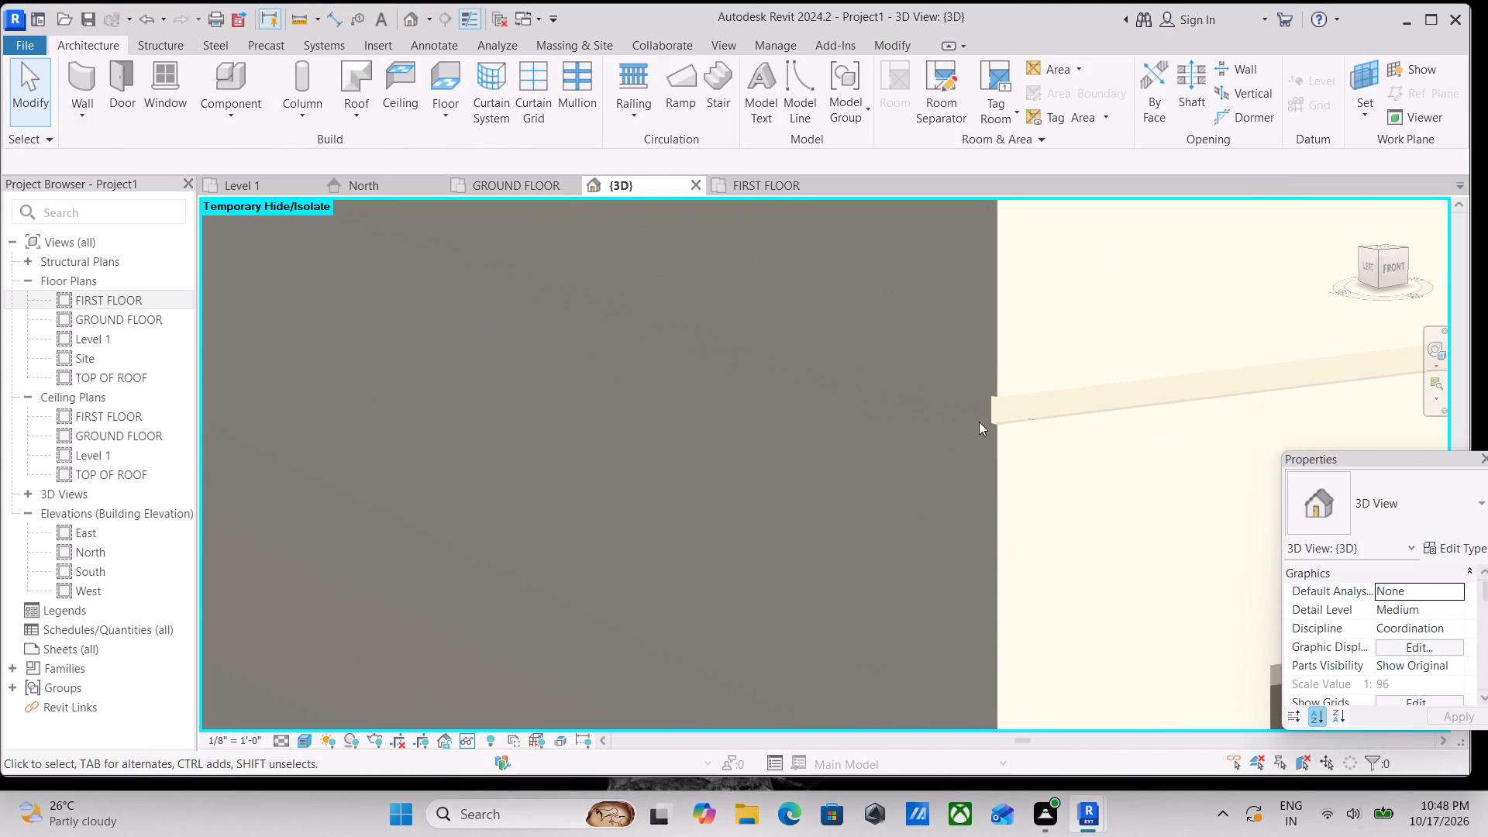
pyautogui.scroll(-8, 980, 421)
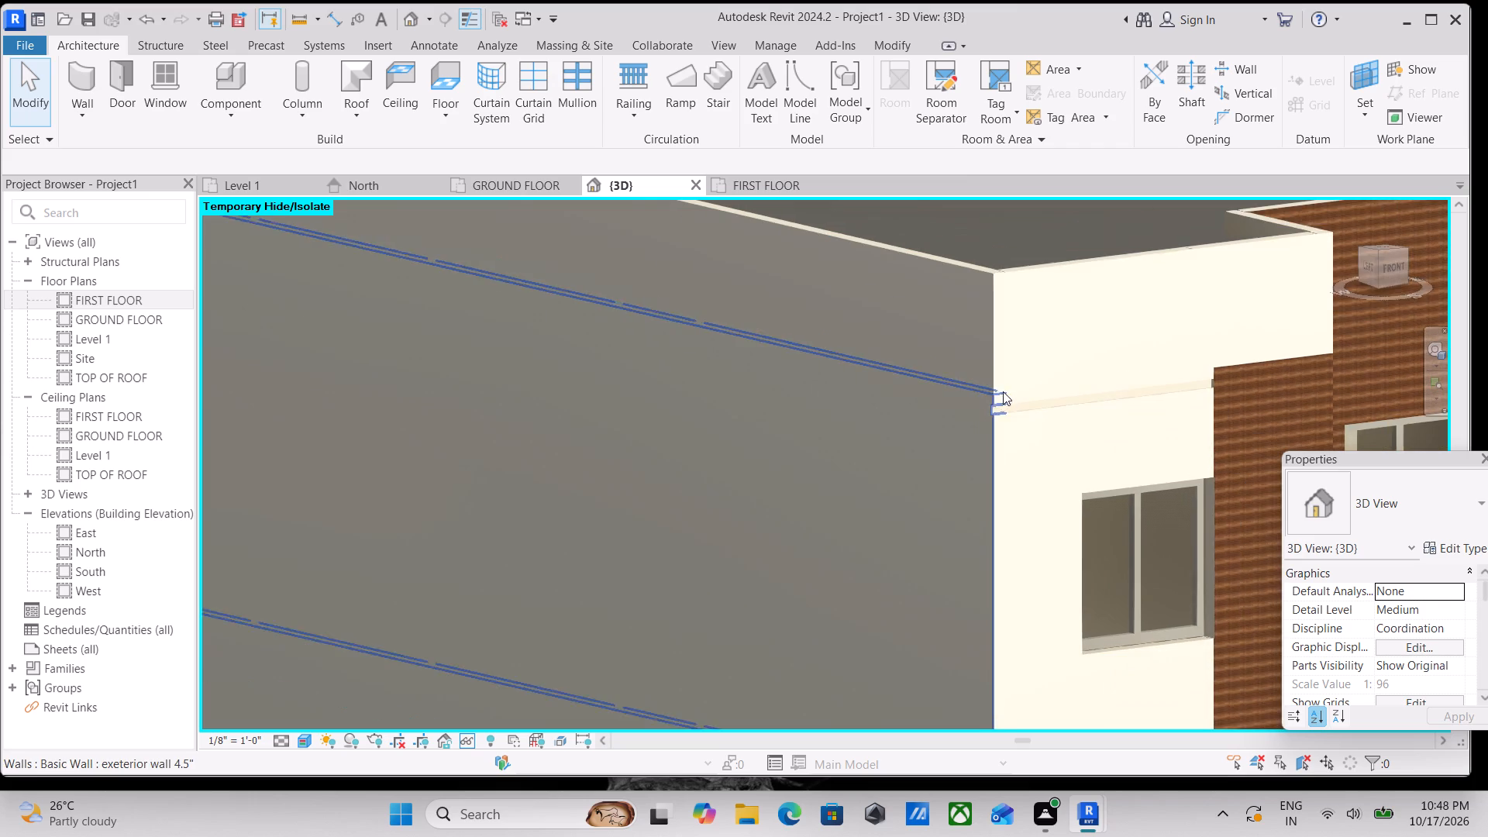
pyautogui.scroll(2, 1011, 387)
pyautogui.scroll(-4, 1011, 387)
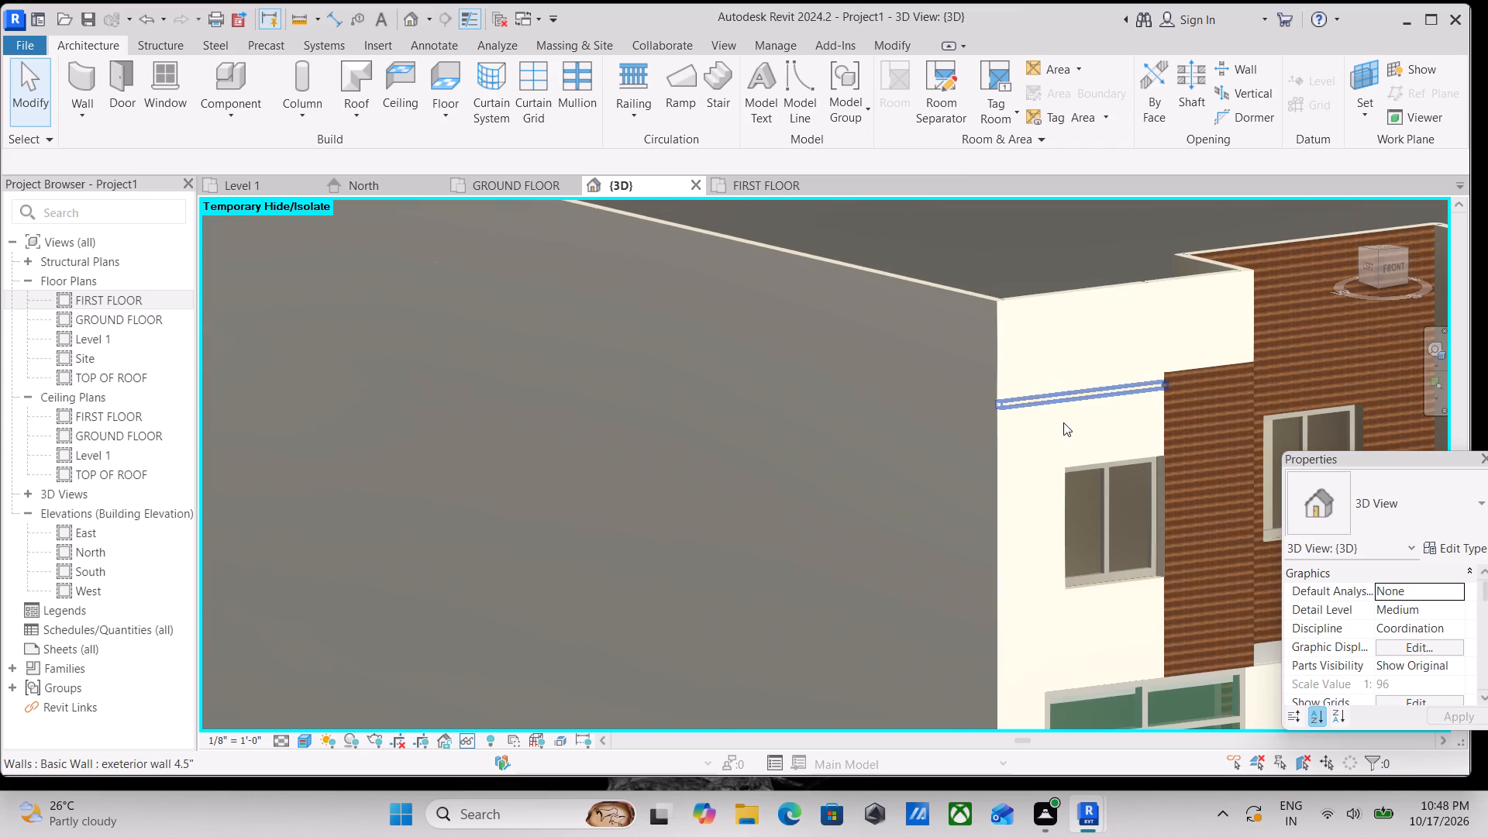
pyautogui.keyDown('shift'); pyautogui.moveTo(1063, 422); pyautogui.dragTo(892, 515, button='middle'); pyautogui.keyUp('shift')
pyautogui.moveTo(805, 394); pyautogui.dragTo(808, 498, button='middle')
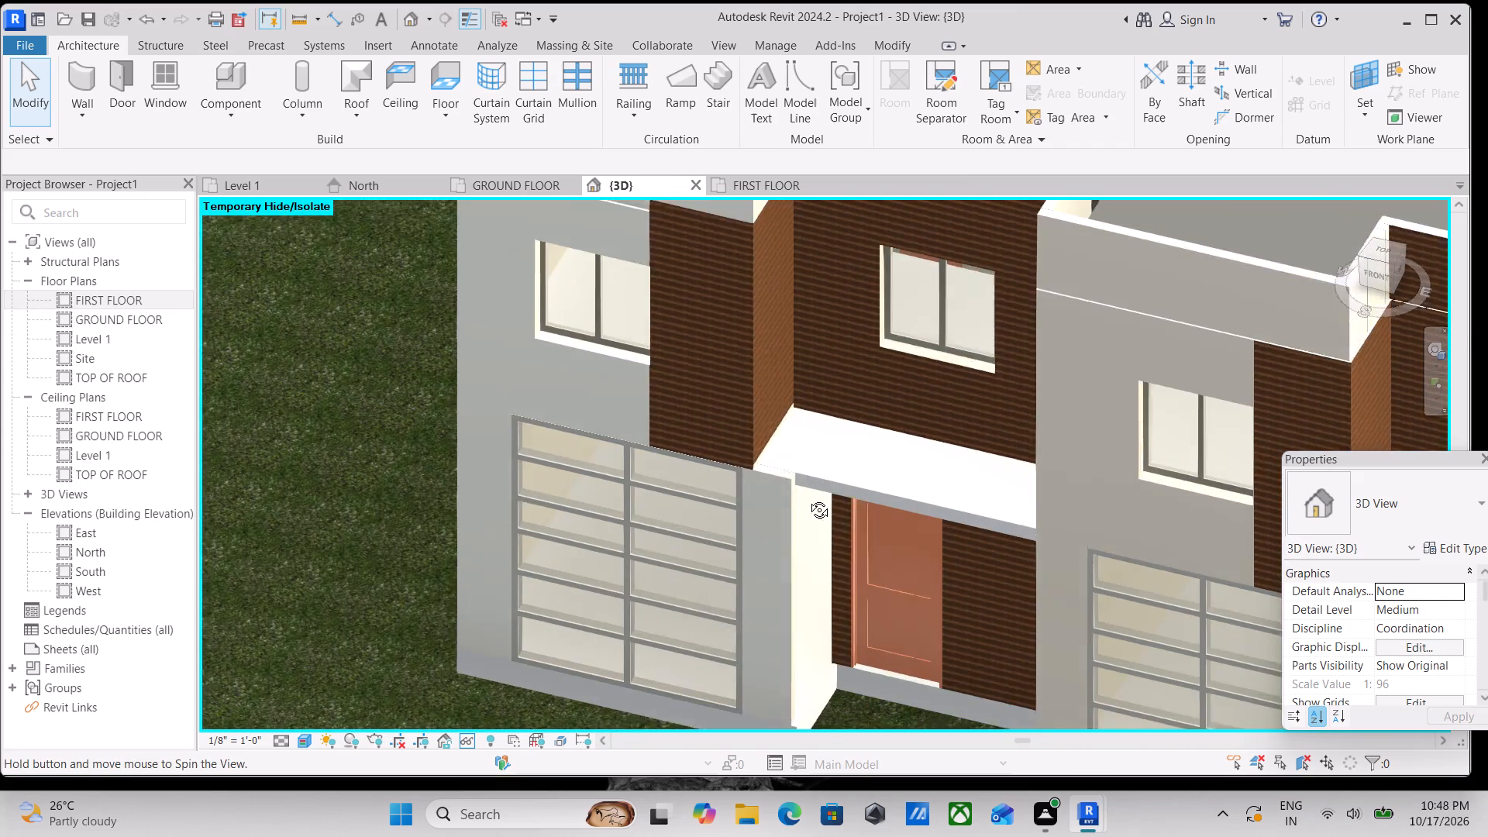
pyautogui.moveTo(808, 498); pyautogui.dragTo(808, 501, button='middle')
pyautogui.scroll(-1, 808, 501)
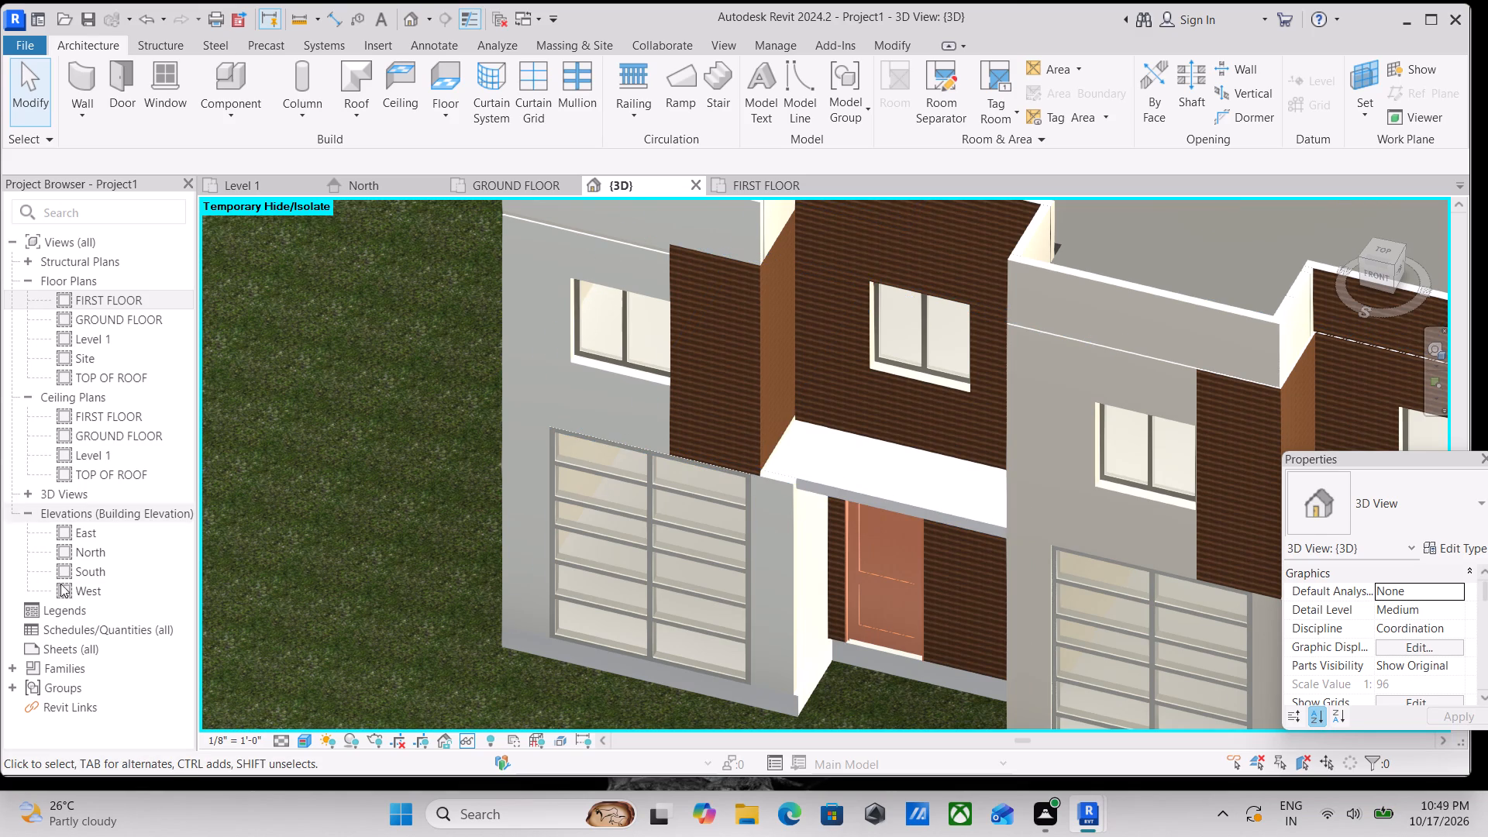
pyautogui.scroll(2, 285, 625)
pyautogui.moveTo(394, 518); pyautogui.dragTo(391, 756, button='middle')
pyautogui.moveTo(515, 472); pyautogui.dragTo(508, 621, button='middle')
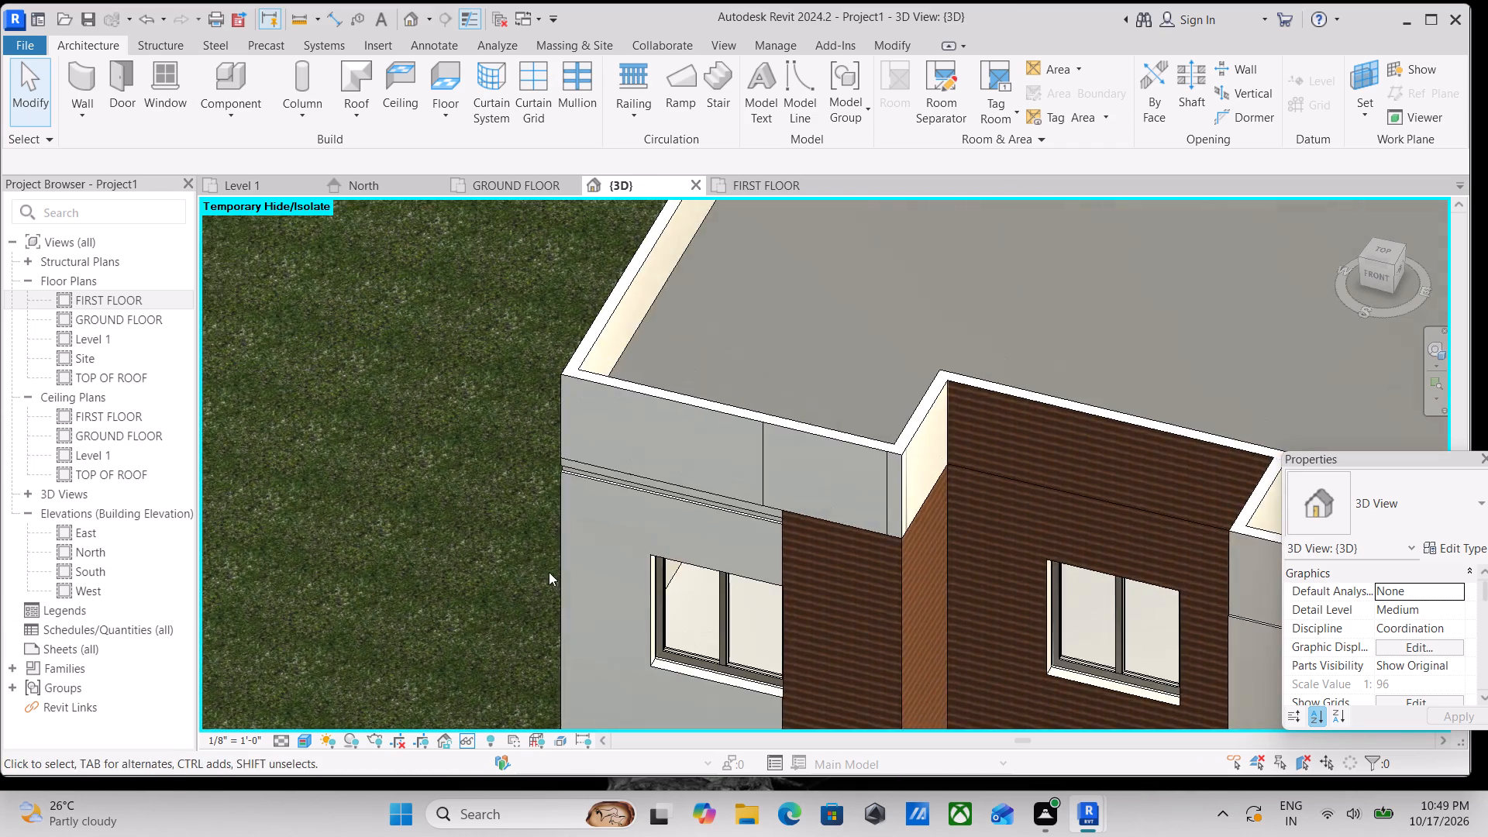
# Select the end unit's upper-floor Reveal 2 and examine it close up at the building's outer corner and in the front view.
pyautogui.scroll(5, 576, 519)
pyautogui.click(603, 463)
pyautogui.scroll(-2, 603, 463)
pyautogui.moveTo(603, 463); pyautogui.dragTo(604, 427, button='middle')
pyautogui.scroll(2, 534, 452)
pyautogui.scroll(3, 472, 428)
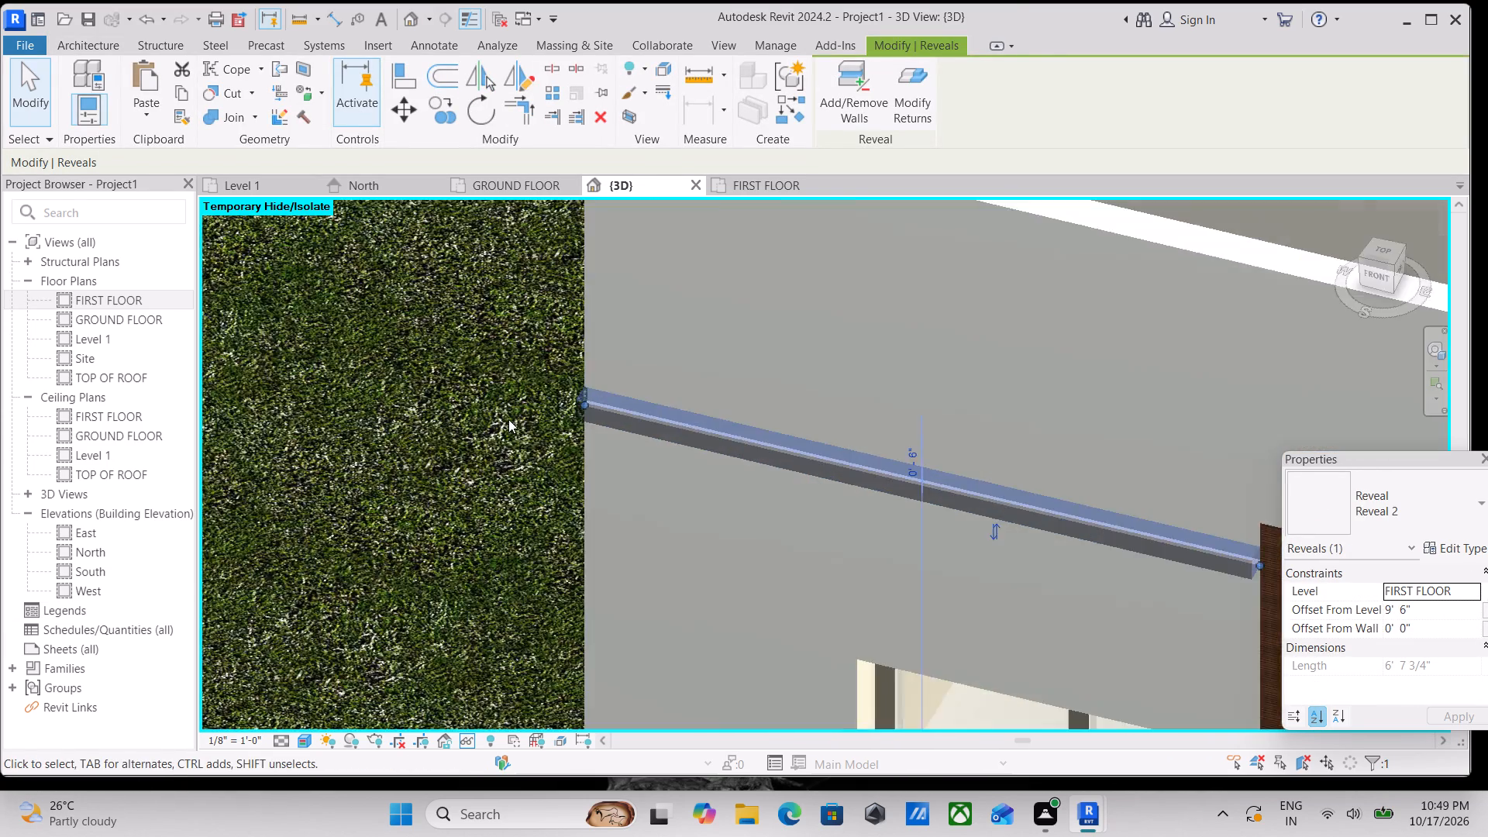
pyautogui.scroll(12, 508, 419)
pyautogui.scroll(4, 619, 341)
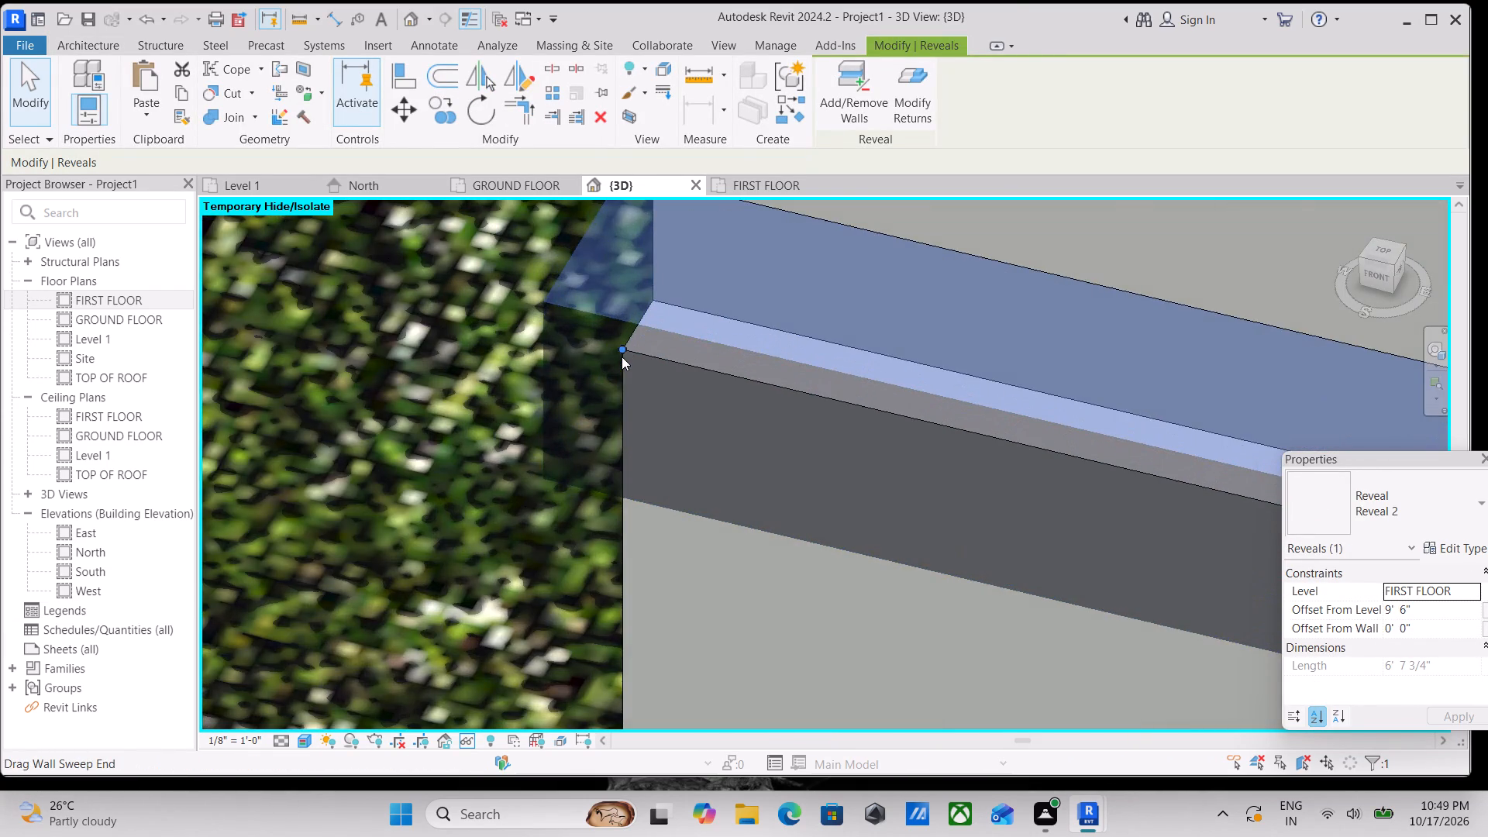
pyautogui.scroll(-4, 622, 356)
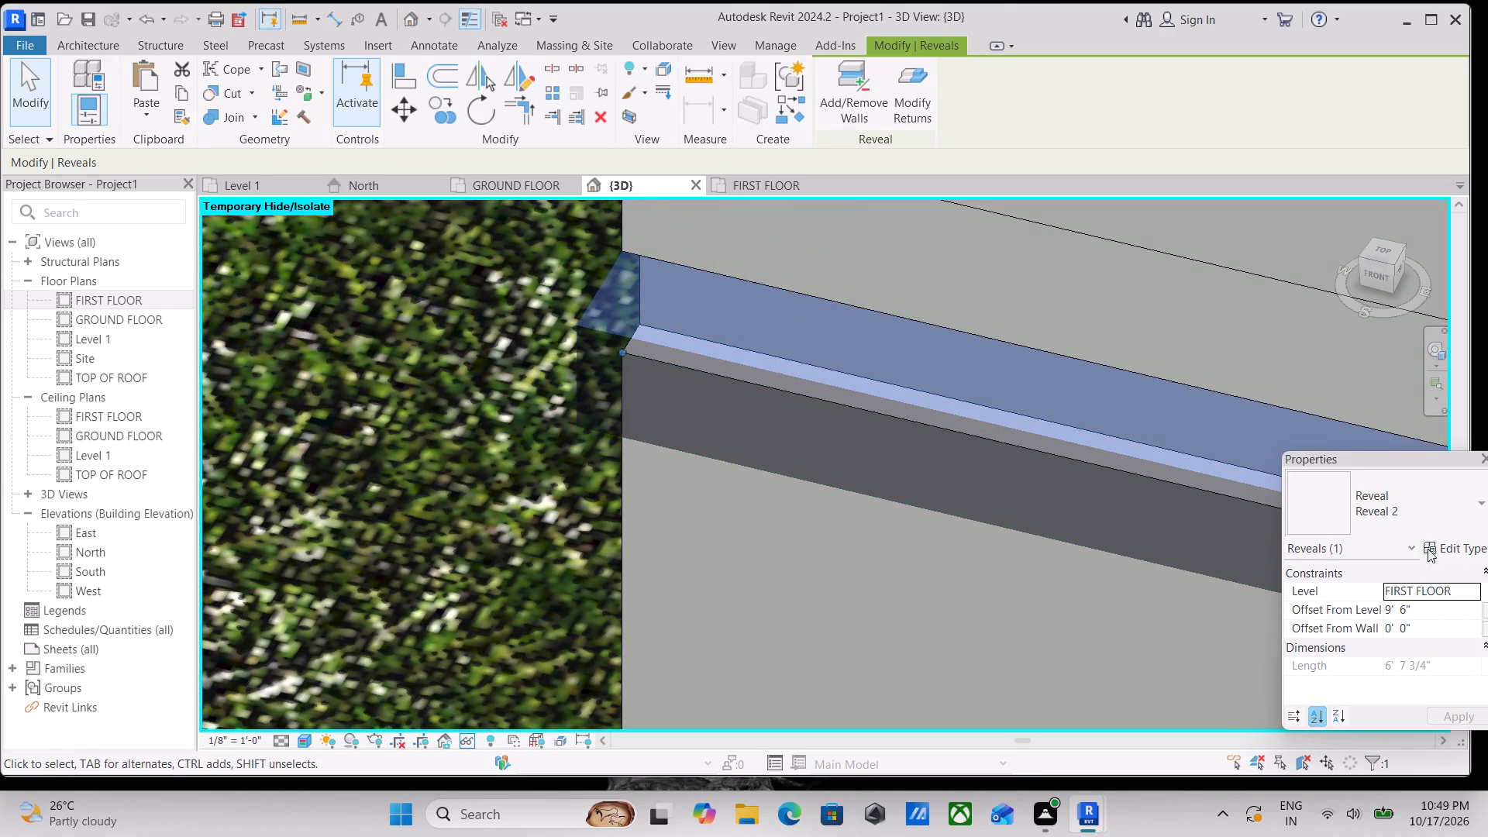
pyautogui.scroll(-6, 1014, 539)
pyautogui.moveTo(1014, 539); pyautogui.dragTo(890, 462, button='middle')
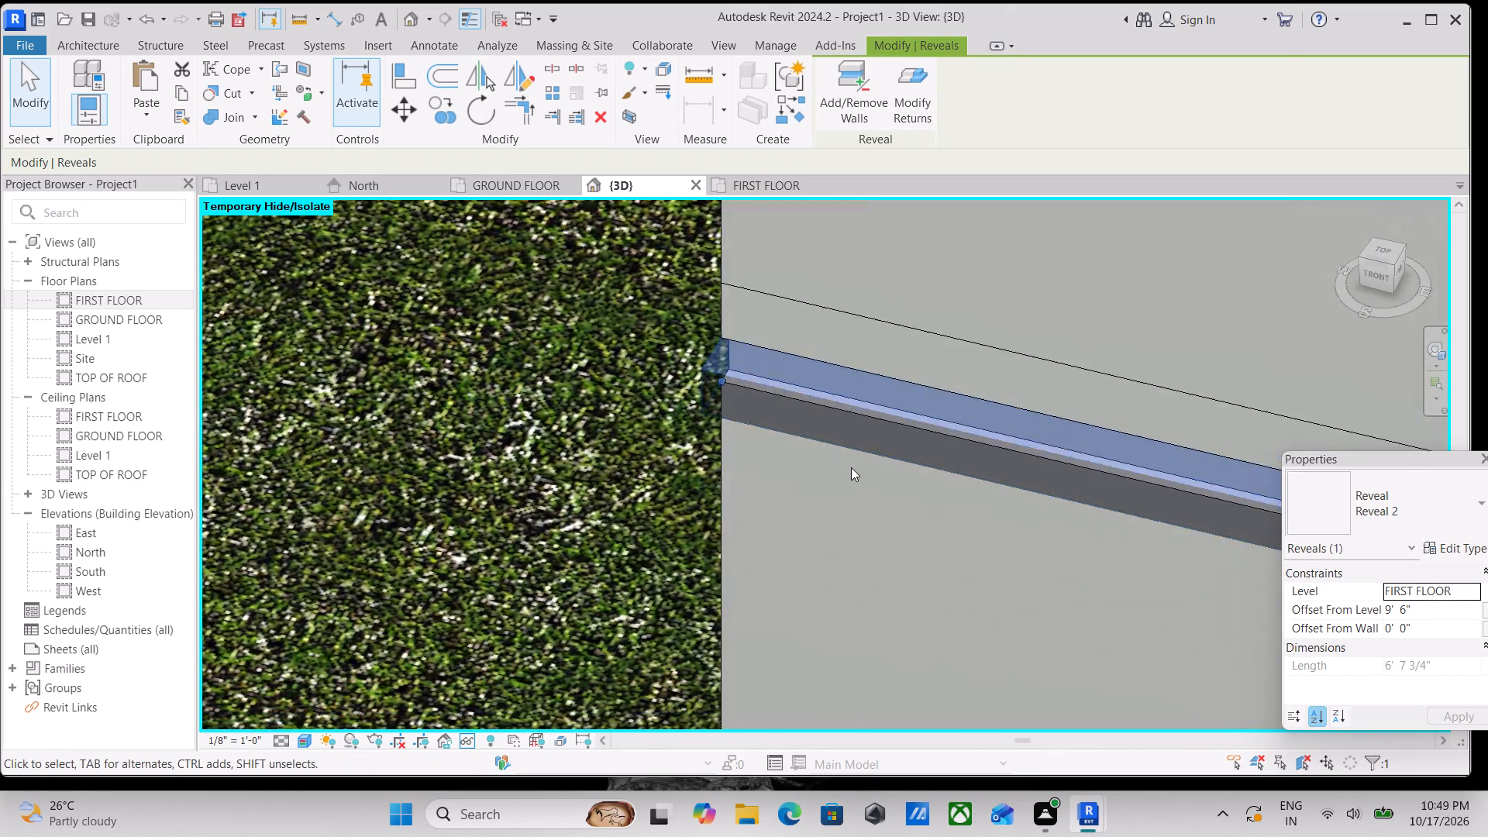
pyautogui.scroll(-3, 851, 467)
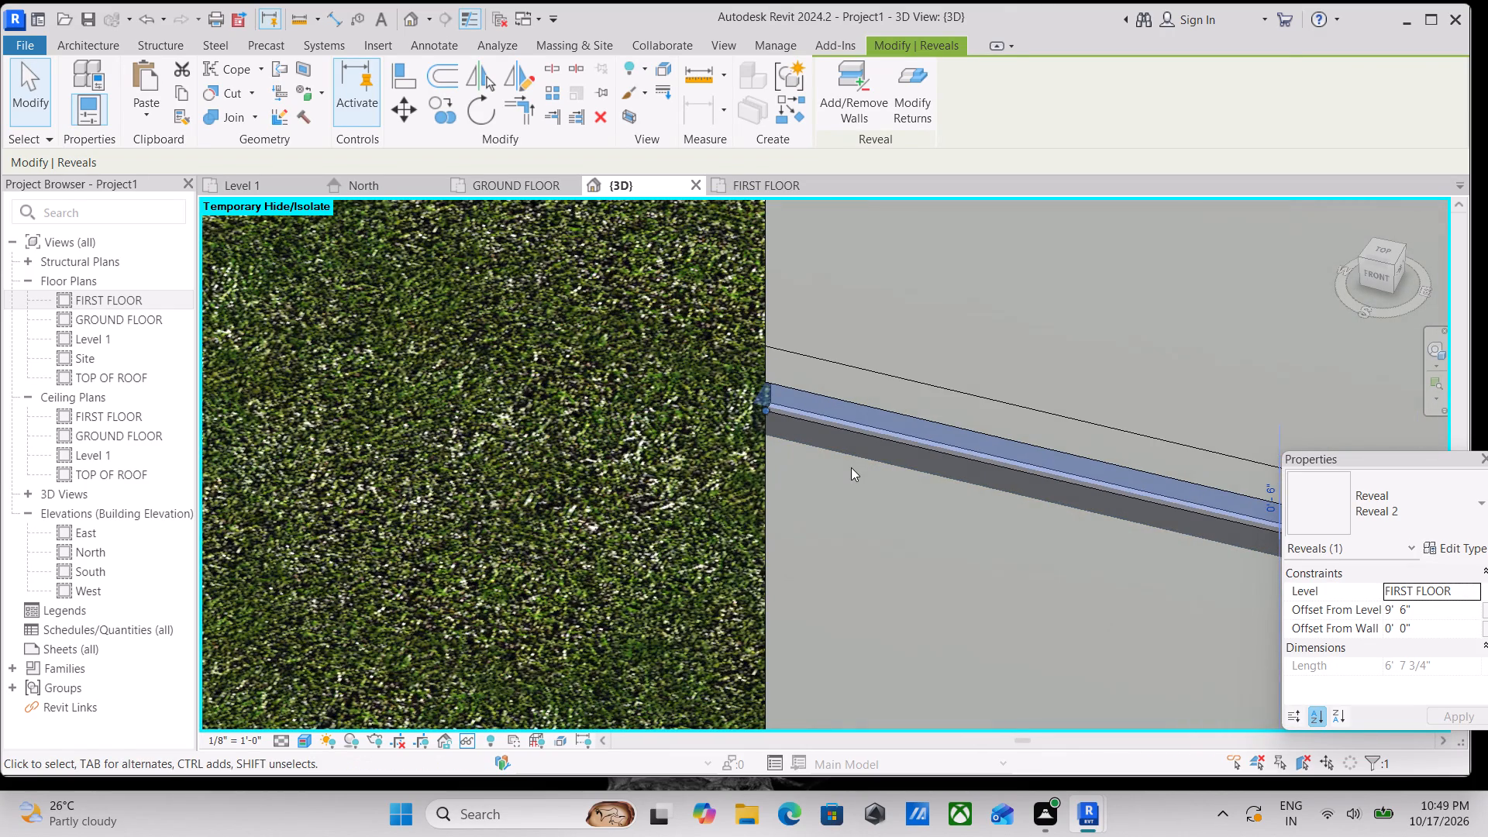
pyautogui.scroll(-1, 851, 467)
pyautogui.click(1383, 276)
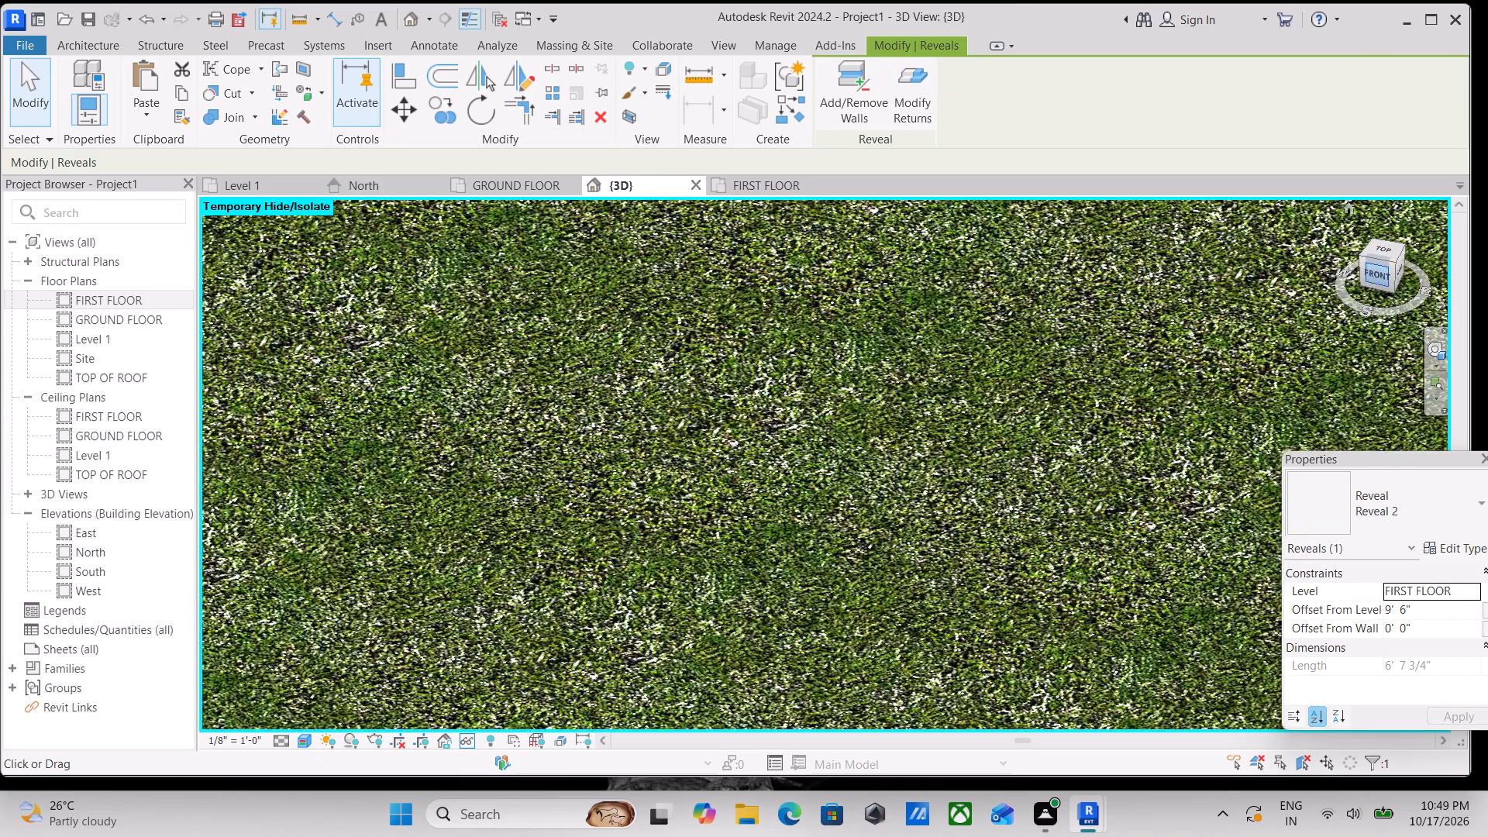
pyautogui.scroll(-3, 1266, 401)
pyautogui.scroll(-2, 1021, 469)
pyautogui.moveTo(1059, 428); pyautogui.dragTo(1067, 402, button='middle')
pyautogui.scroll(-1, 1065, 416)
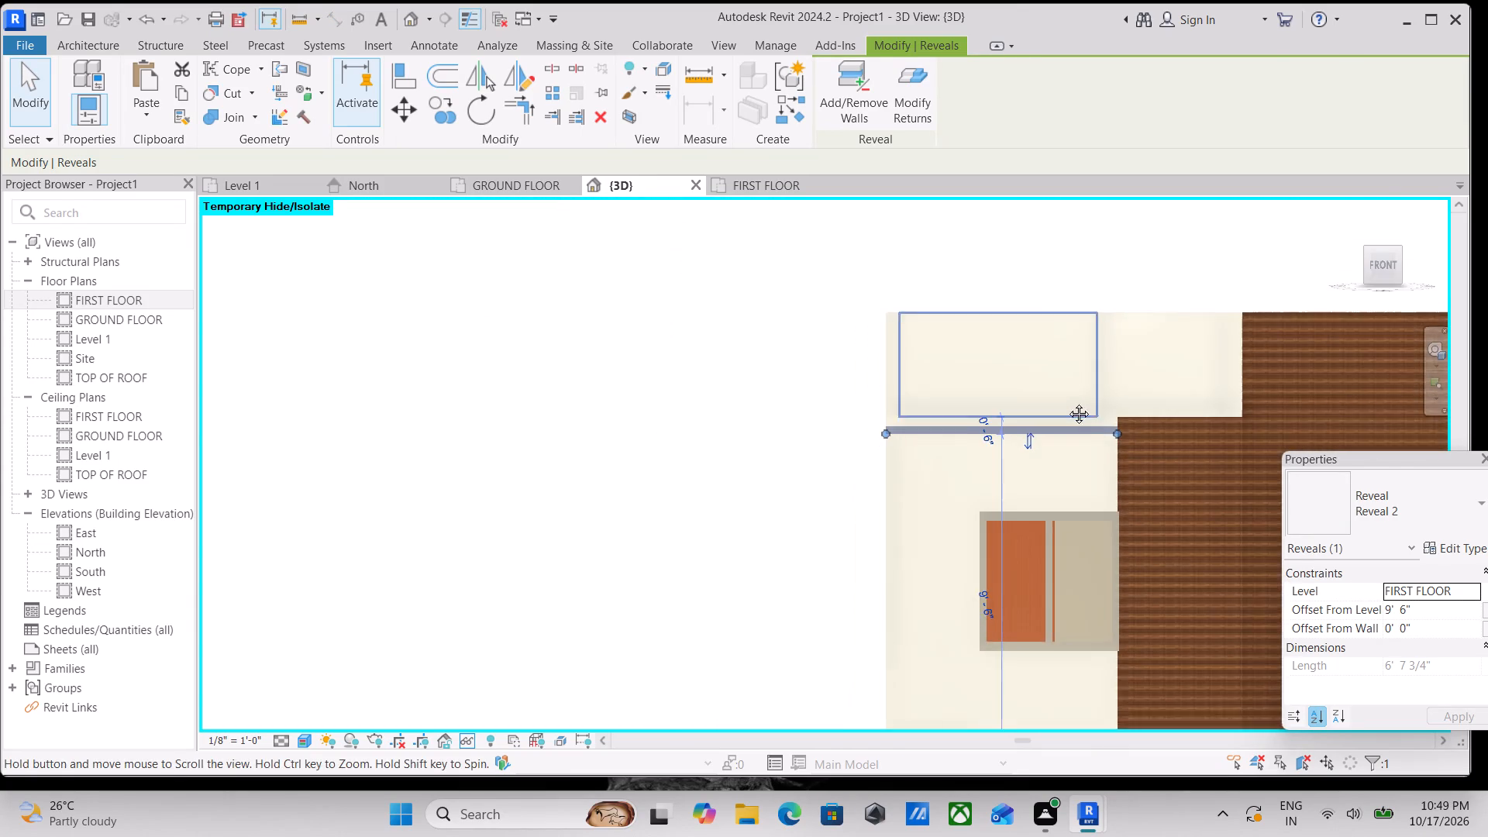
pyautogui.moveTo(1067, 402); pyautogui.dragTo(1078, 367, button='middle')
pyautogui.scroll(4, 935, 393)
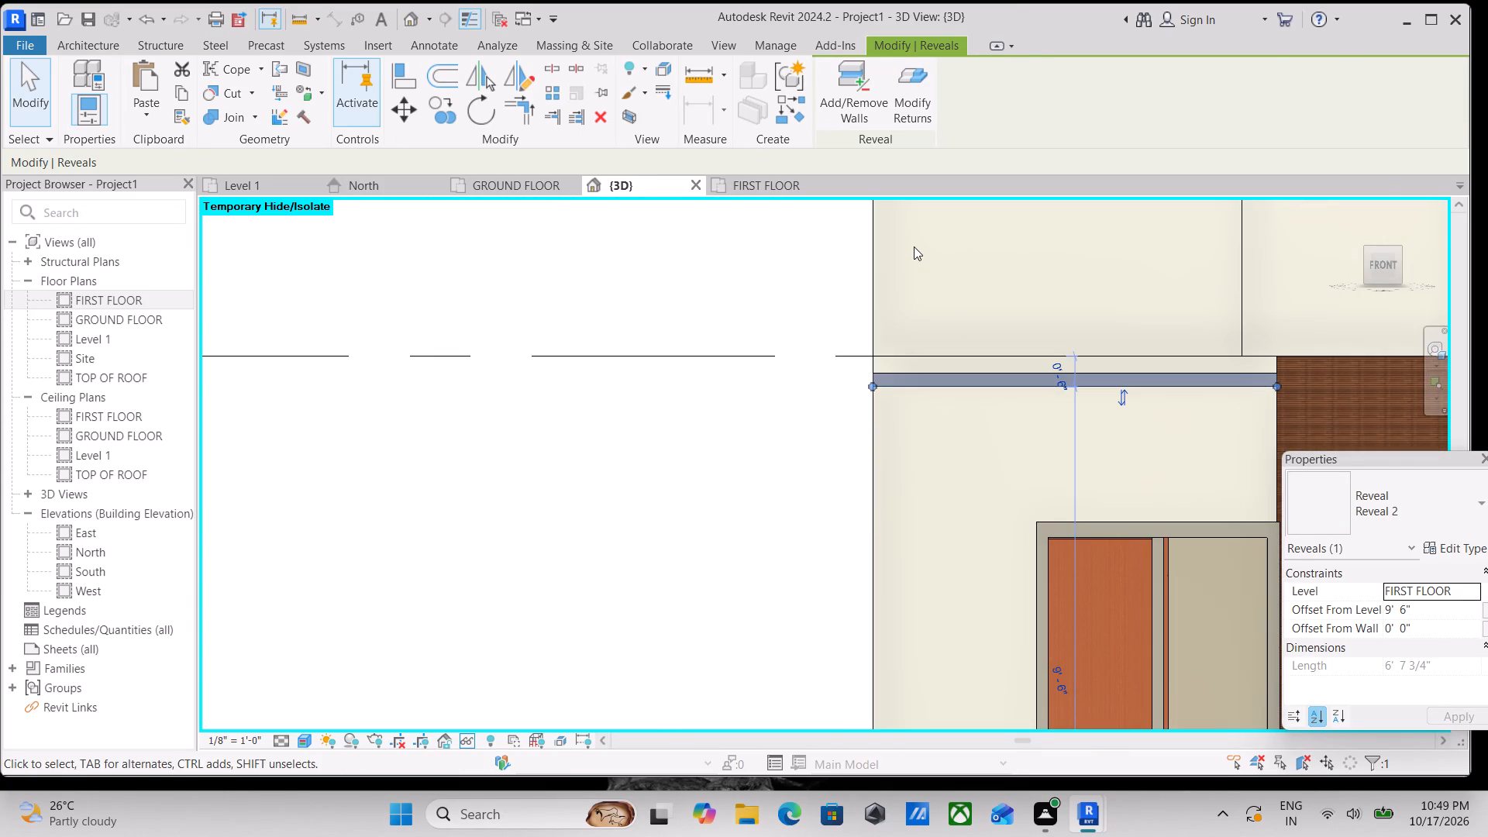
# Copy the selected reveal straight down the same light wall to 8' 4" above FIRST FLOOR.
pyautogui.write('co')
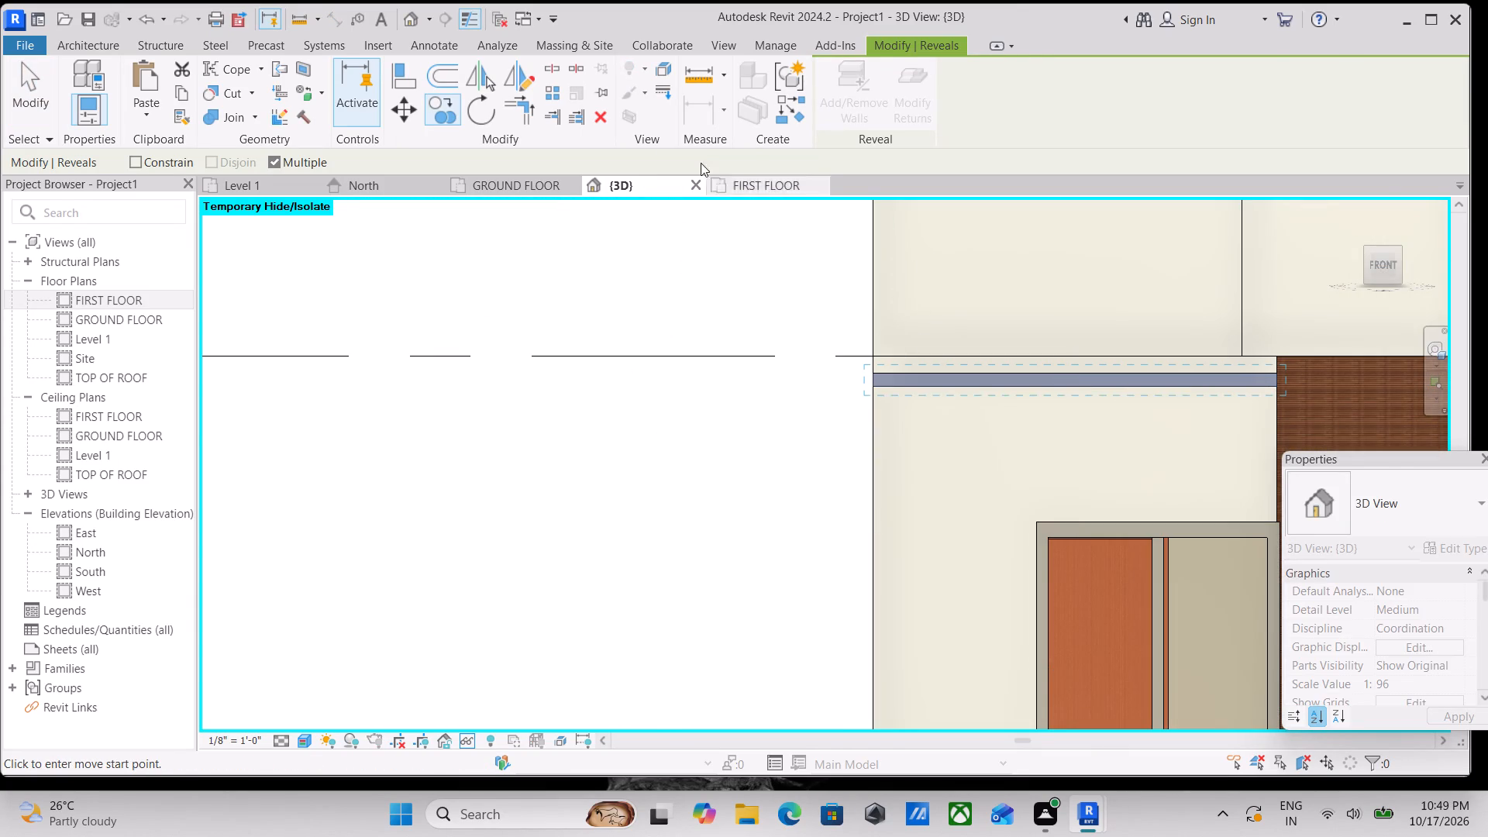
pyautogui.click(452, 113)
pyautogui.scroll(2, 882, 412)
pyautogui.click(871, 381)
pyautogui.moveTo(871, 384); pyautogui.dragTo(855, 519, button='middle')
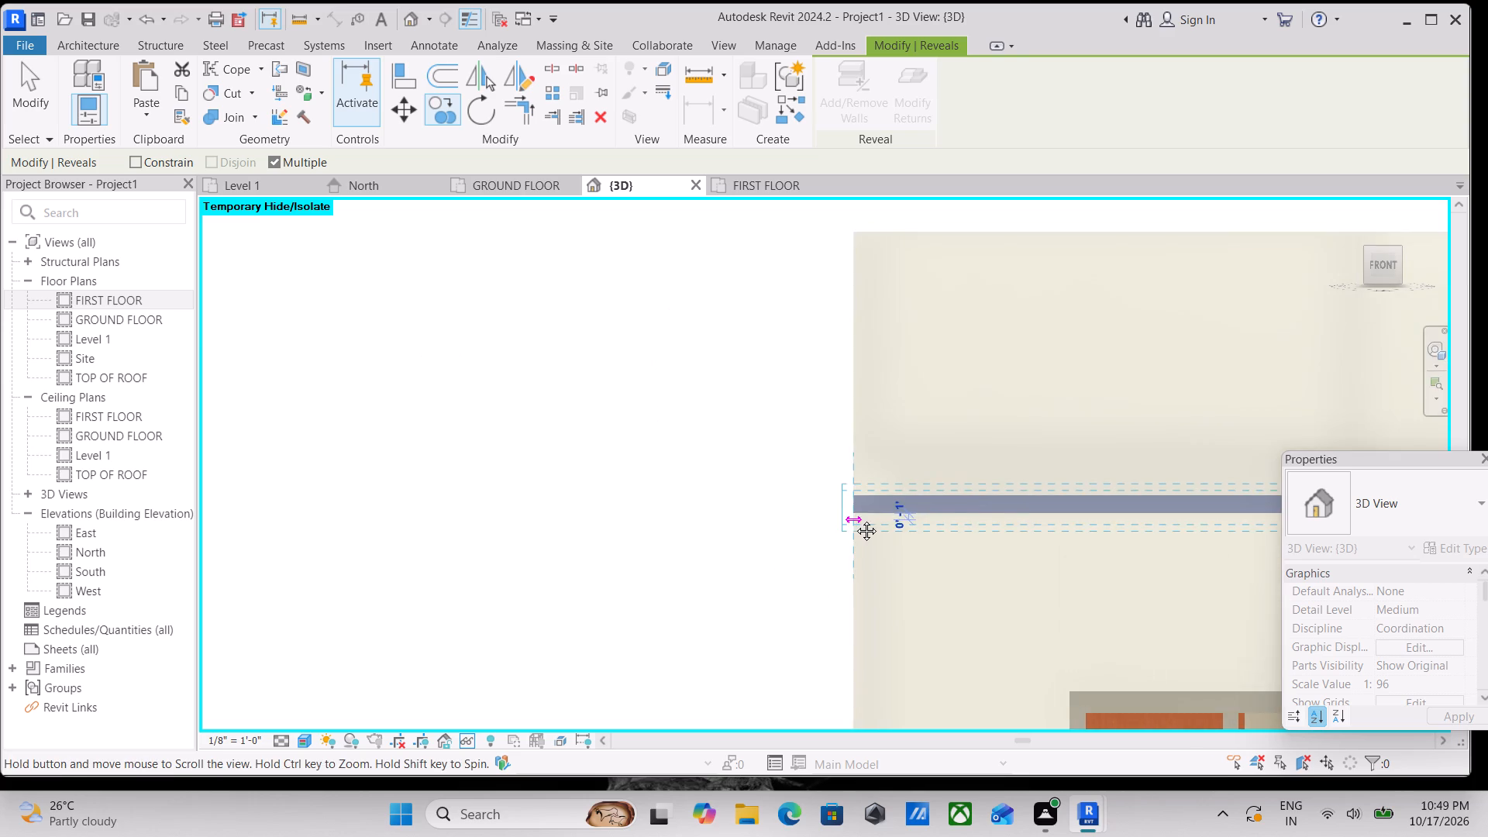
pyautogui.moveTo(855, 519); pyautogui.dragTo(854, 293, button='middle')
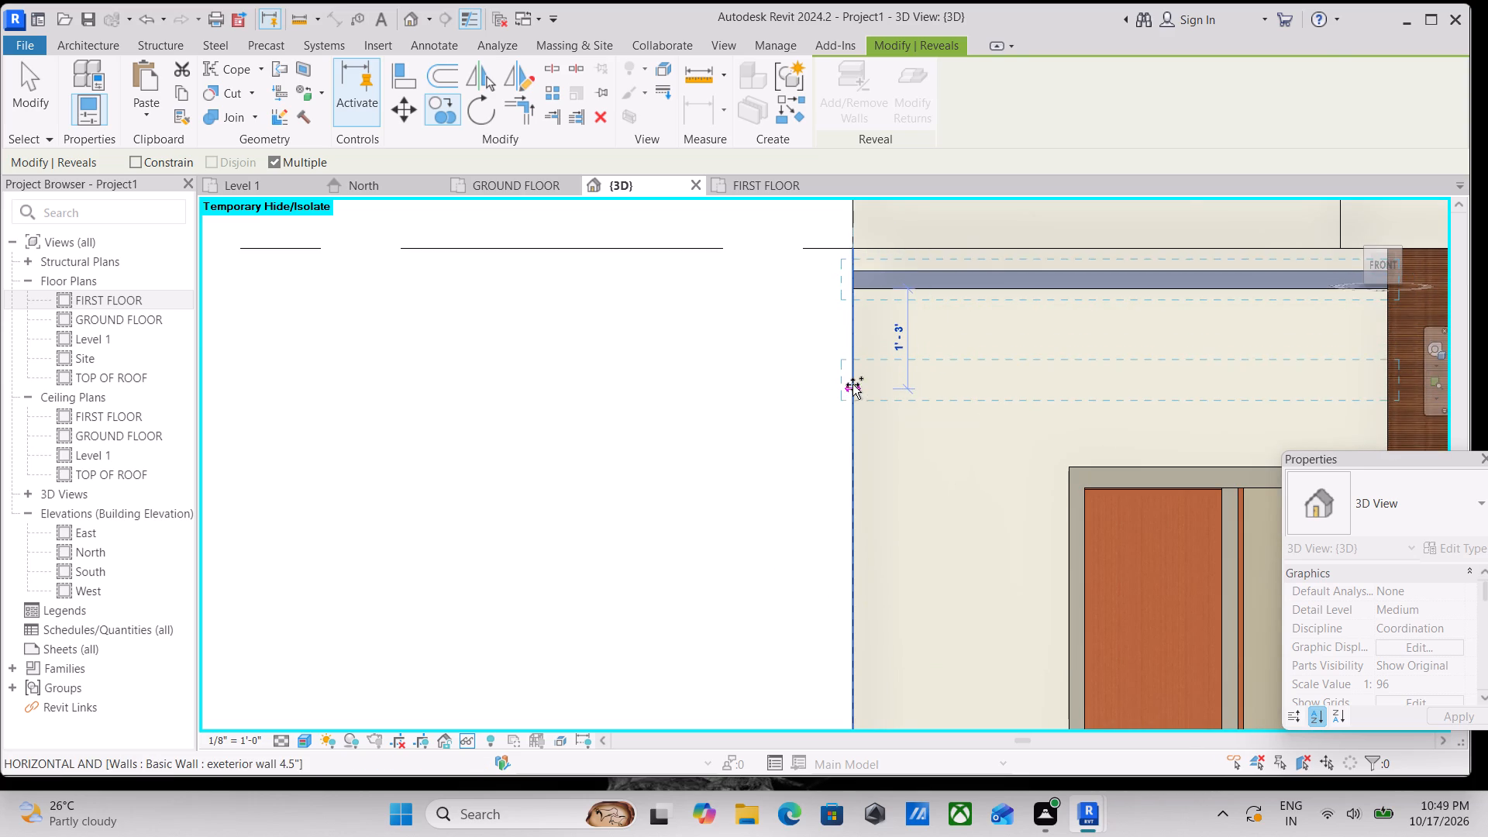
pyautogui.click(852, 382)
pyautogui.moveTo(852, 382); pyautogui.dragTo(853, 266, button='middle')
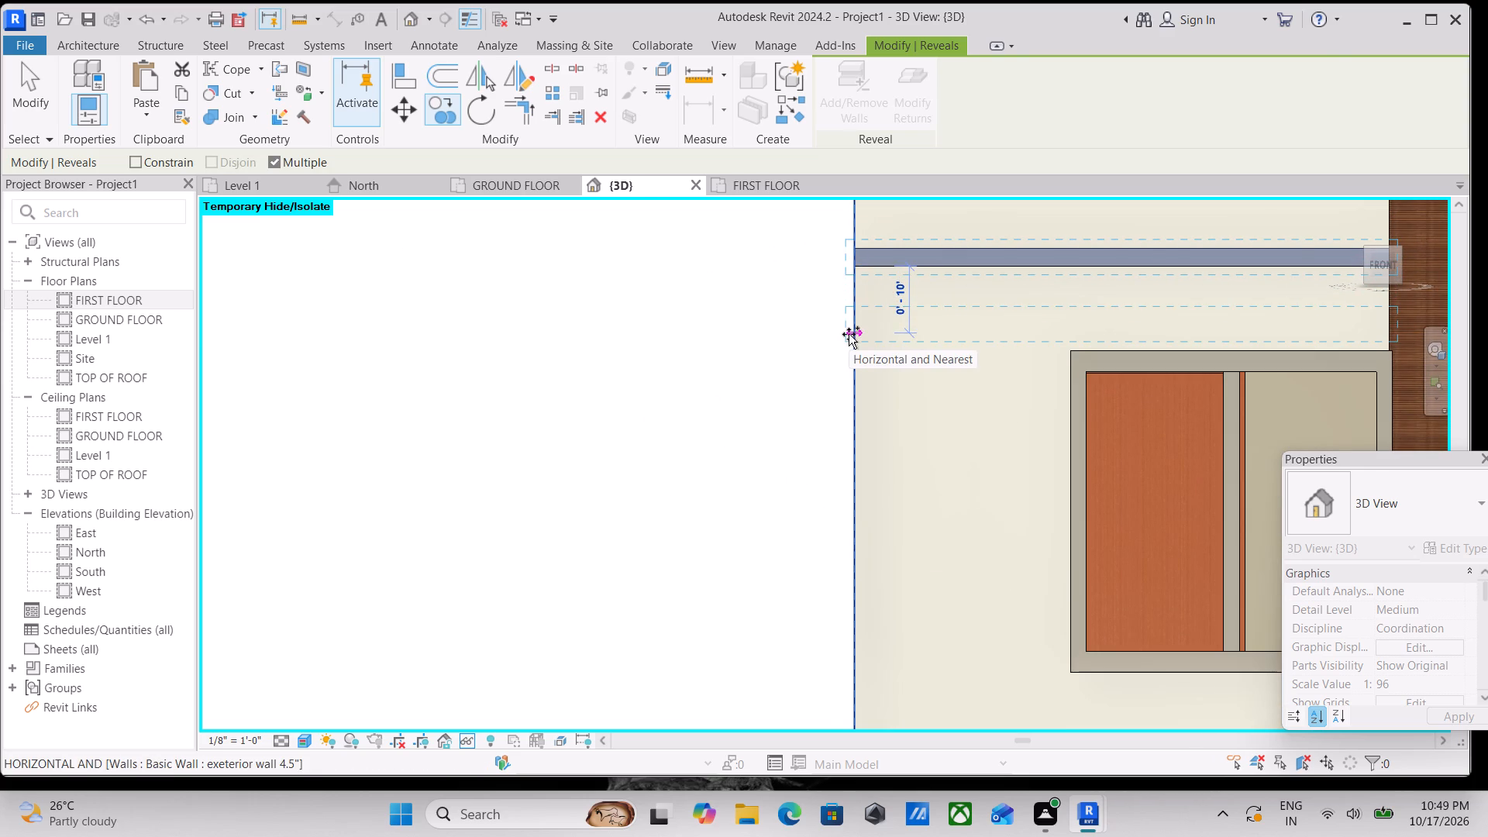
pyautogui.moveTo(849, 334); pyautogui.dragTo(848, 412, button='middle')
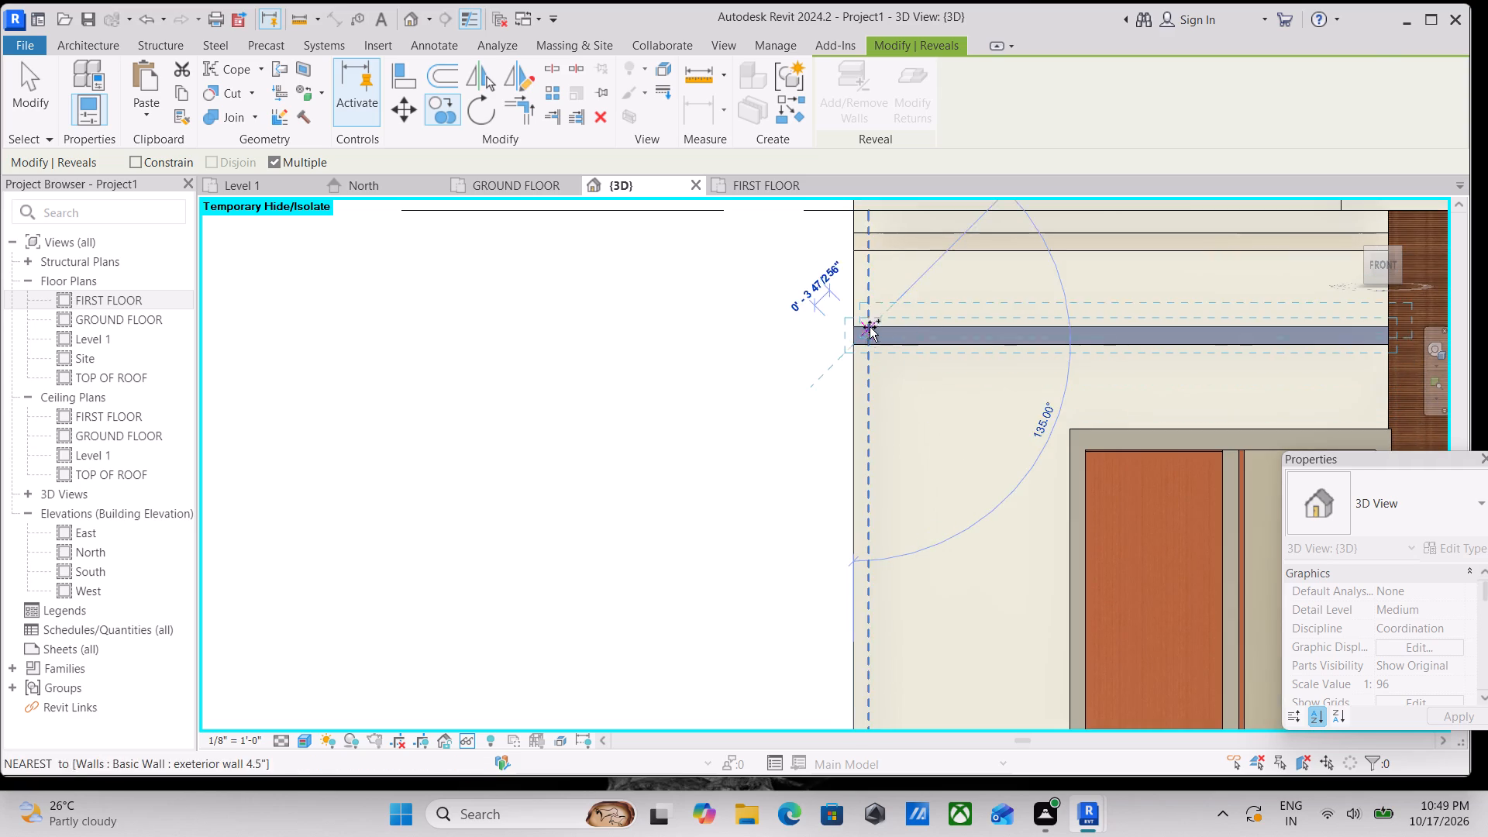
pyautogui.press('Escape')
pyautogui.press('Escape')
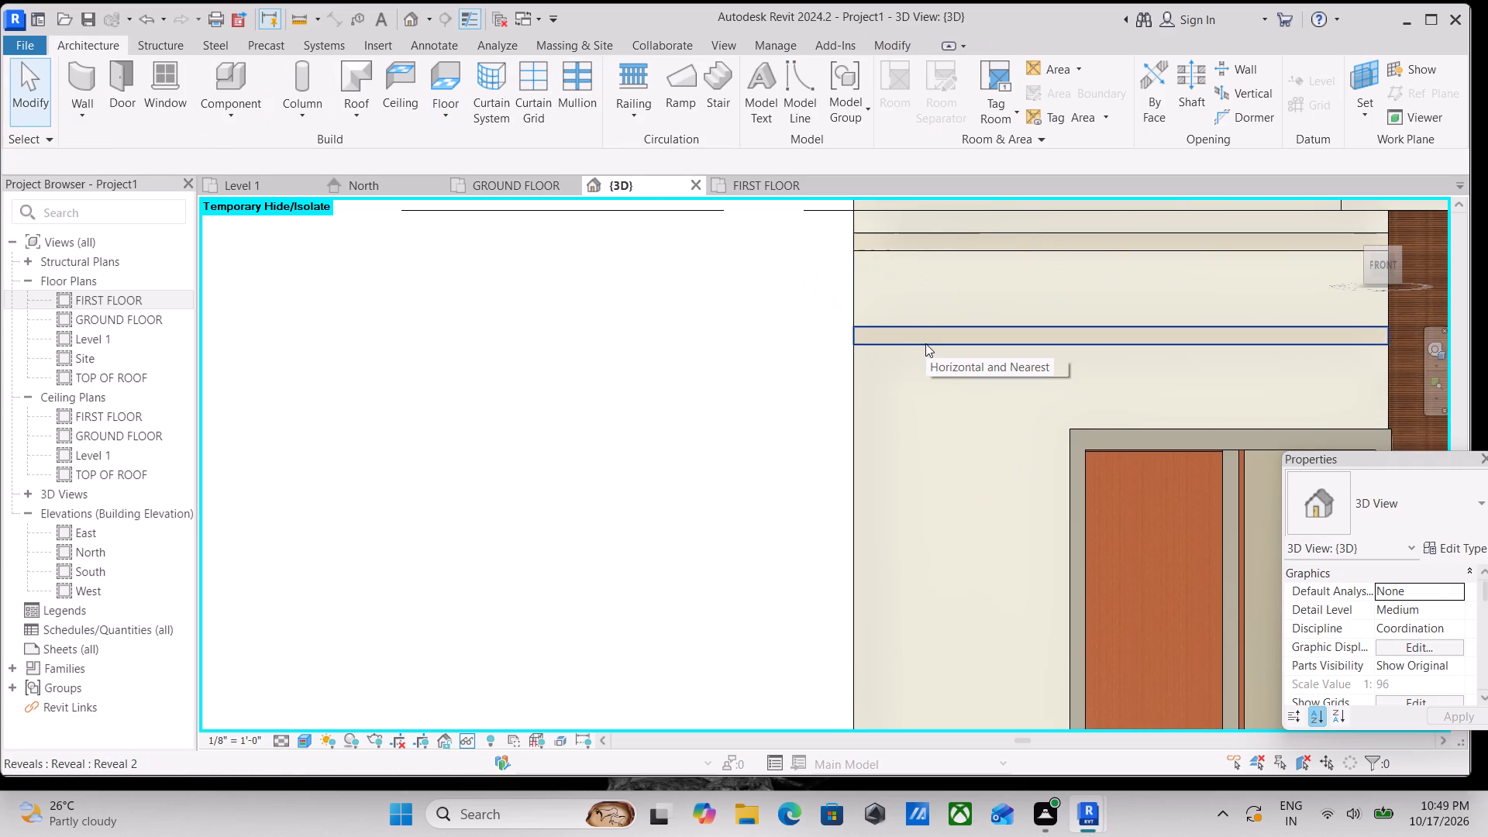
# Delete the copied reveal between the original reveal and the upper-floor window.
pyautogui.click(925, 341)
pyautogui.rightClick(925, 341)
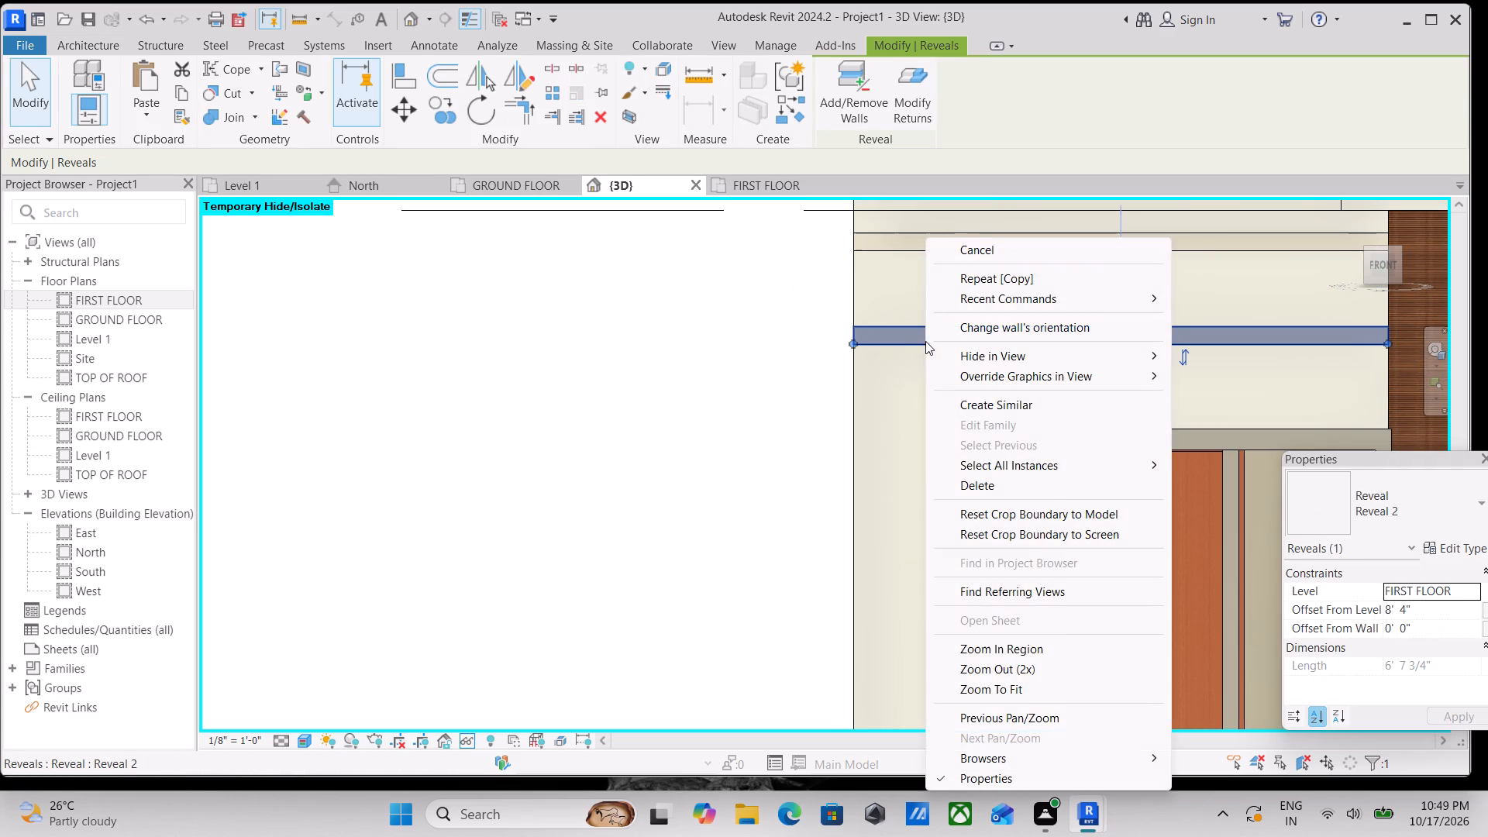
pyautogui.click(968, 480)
# Array the original reveal linearly down the end unit's front wall, grouped and spaced to the last item, ending just above the wall's base.
pyautogui.moveTo(935, 293); pyautogui.dragTo(933, 397, button='middle')
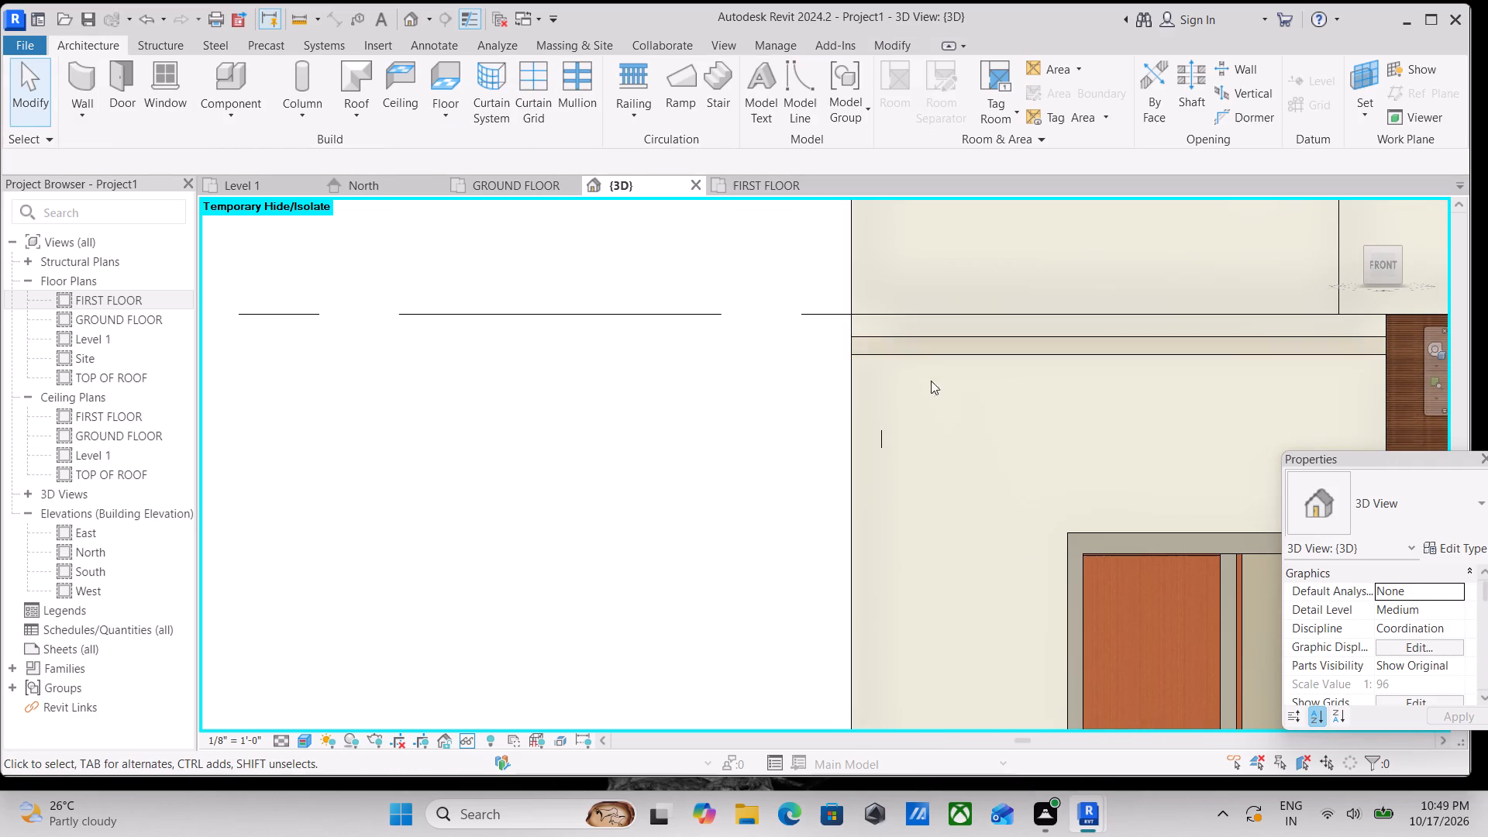
pyautogui.click(922, 347)
pyautogui.scroll(-1, 922, 347)
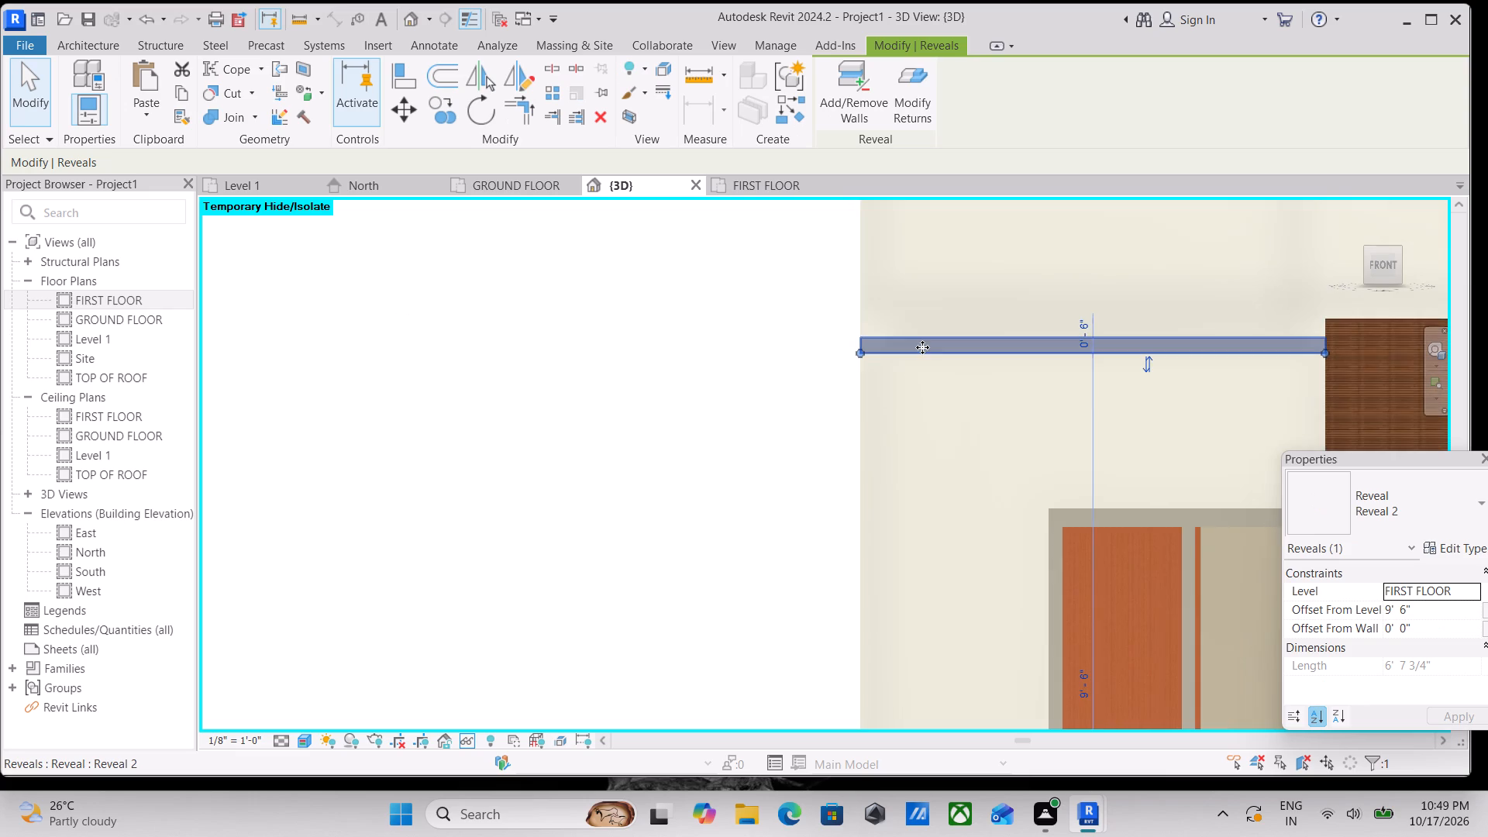
pyautogui.scroll(-1, 922, 347)
pyautogui.moveTo(922, 347); pyautogui.dragTo(901, 446, button='middle')
pyautogui.scroll(-1, 925, 354)
pyautogui.moveTo(925, 354); pyautogui.dragTo(922, 381, button='middle')
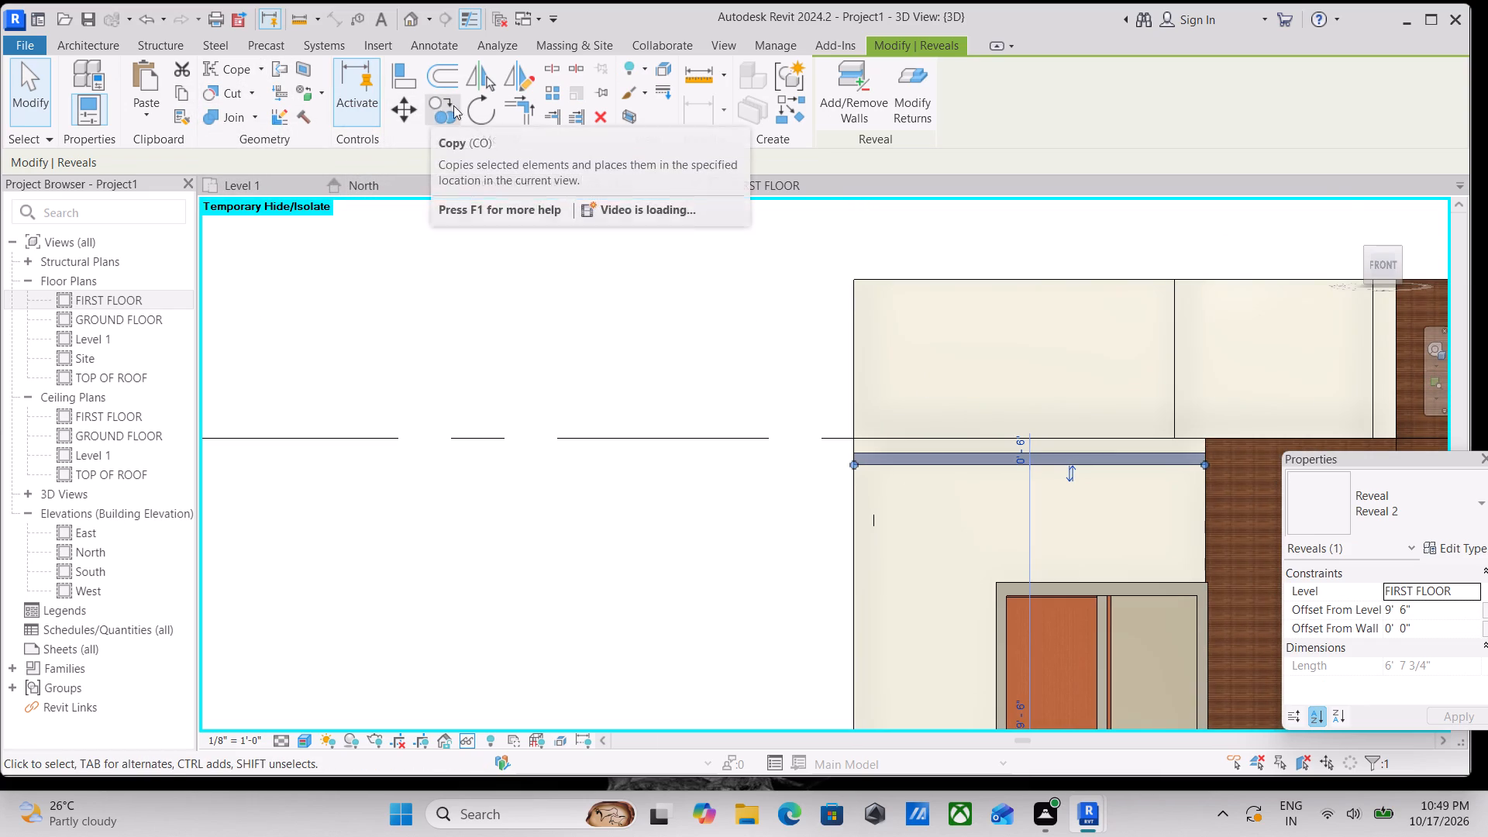
pyautogui.click(546, 92)
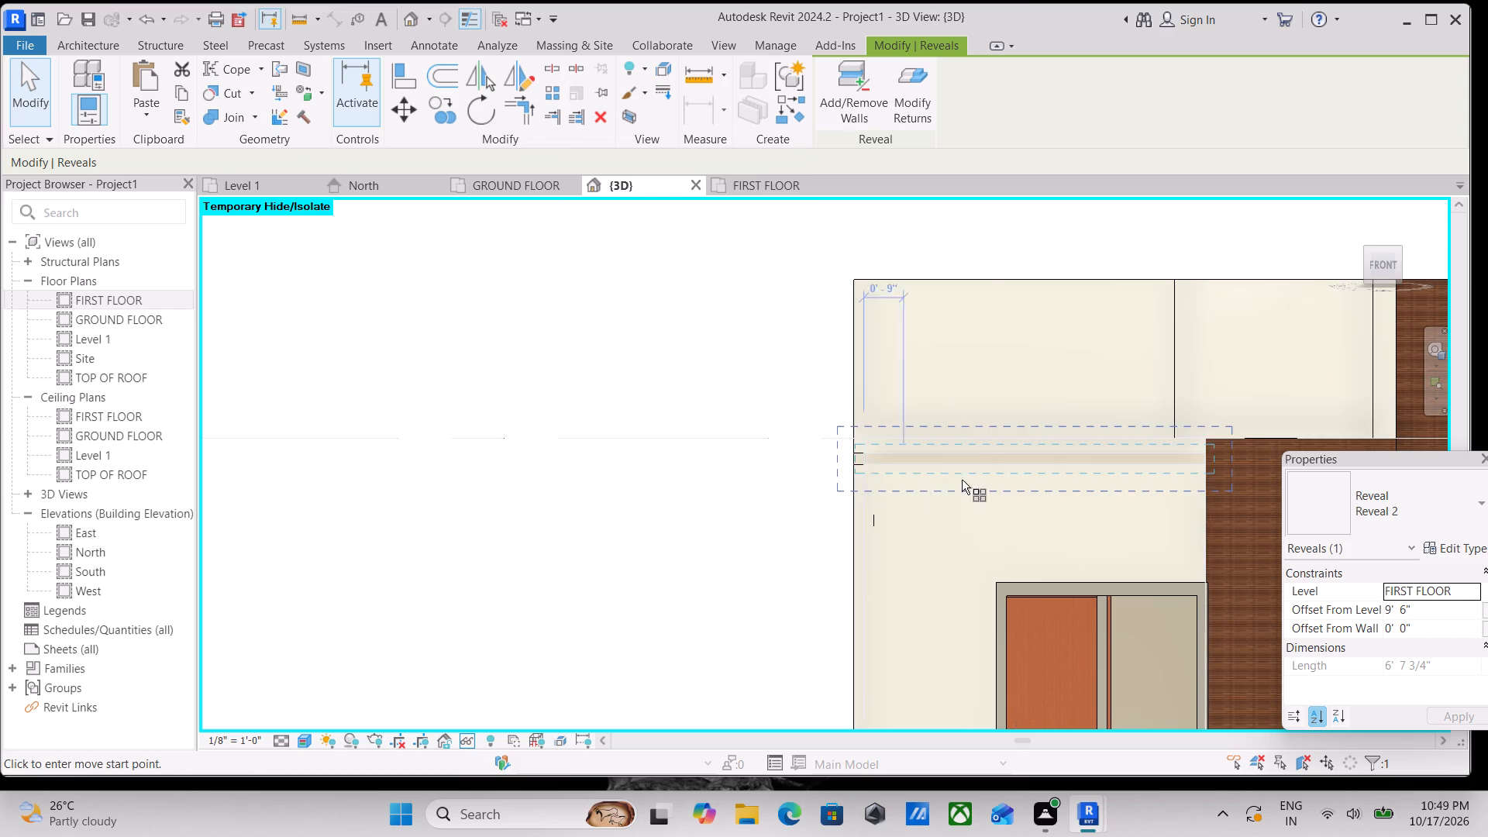
pyautogui.scroll(2, 992, 484)
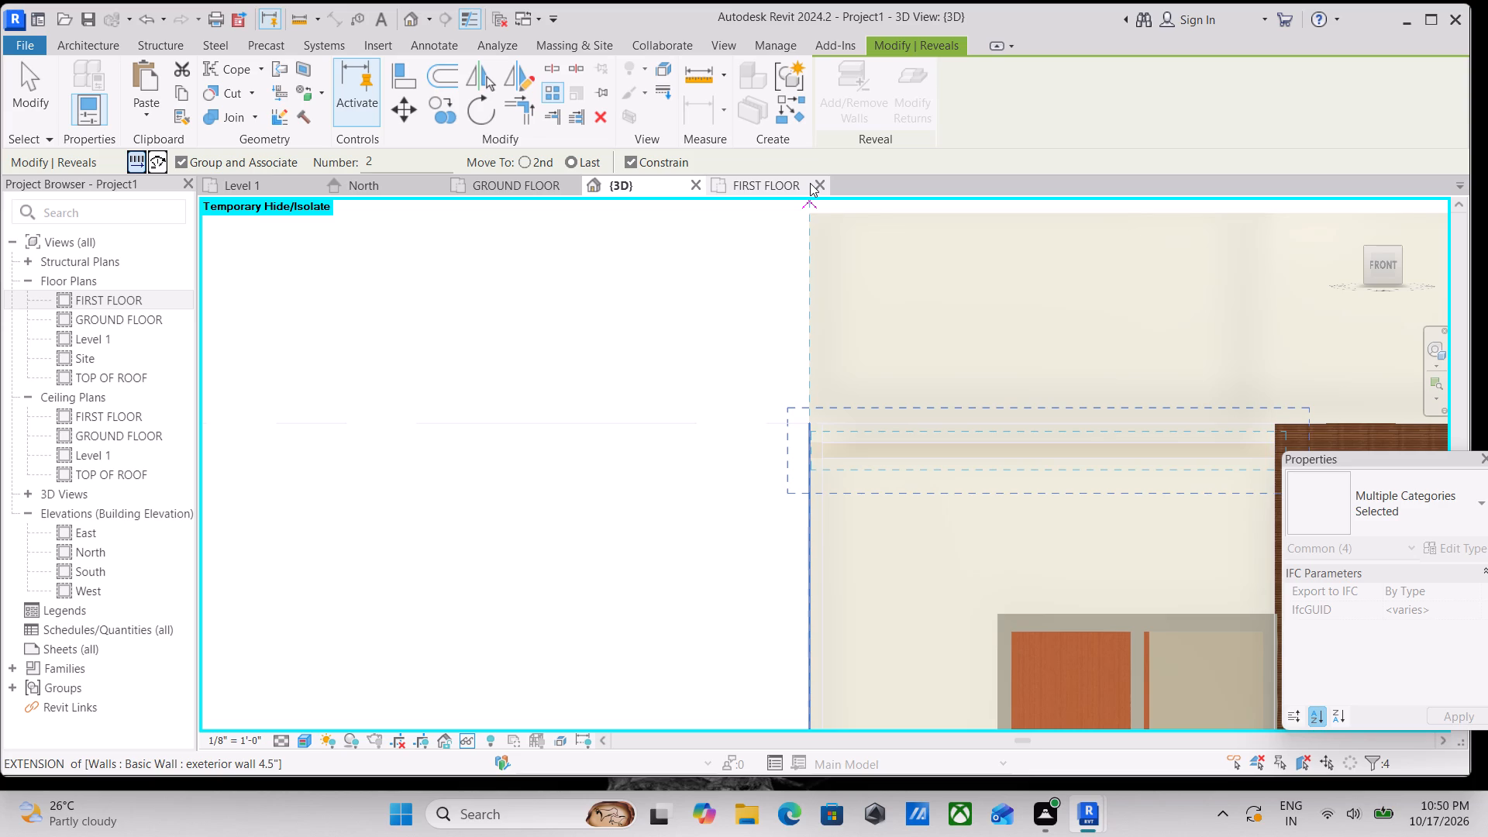
pyautogui.scroll(4, 1057, 481)
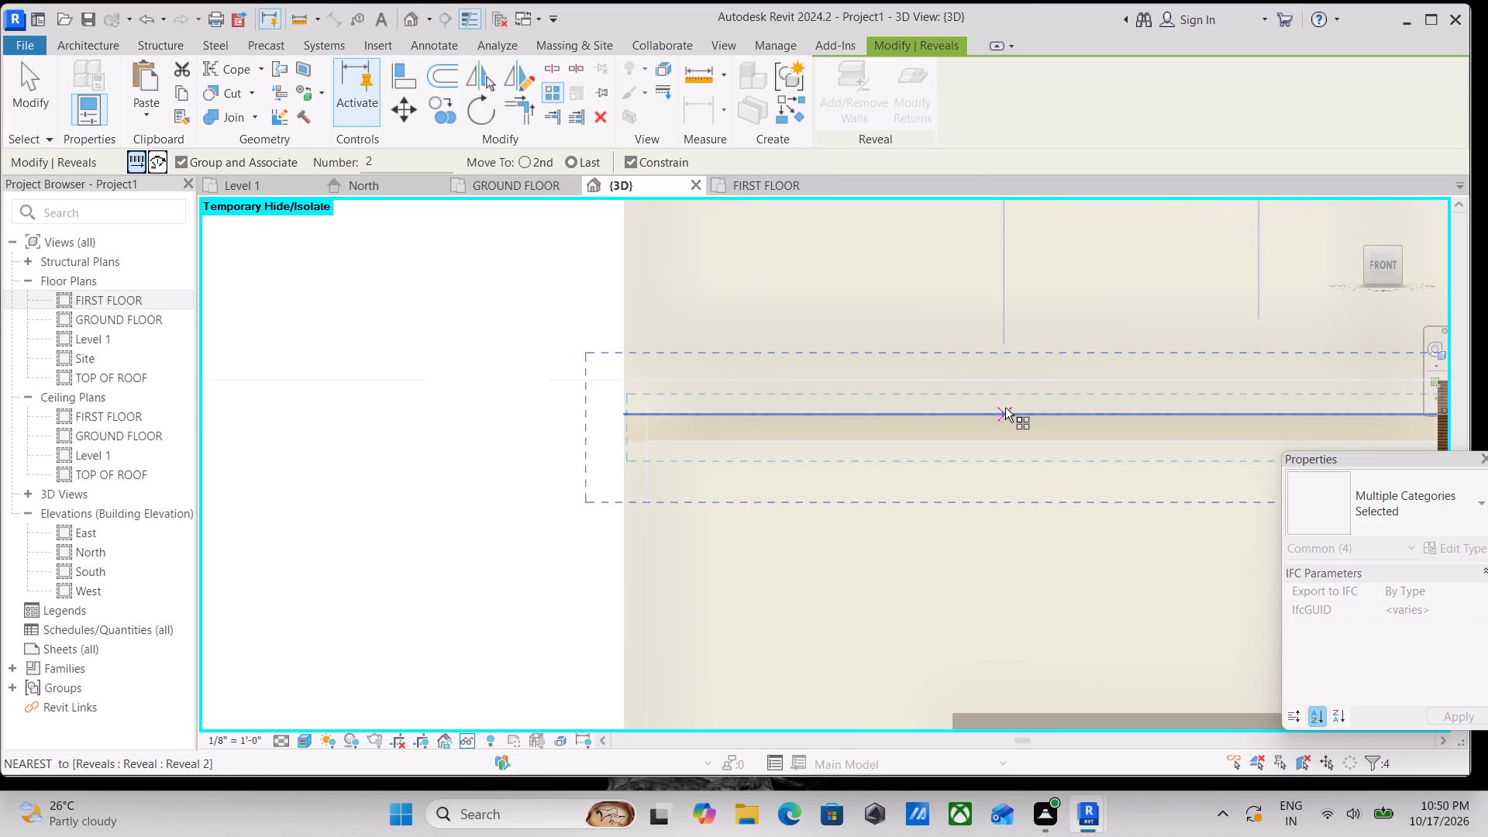
pyautogui.scroll(-2, 1005, 408)
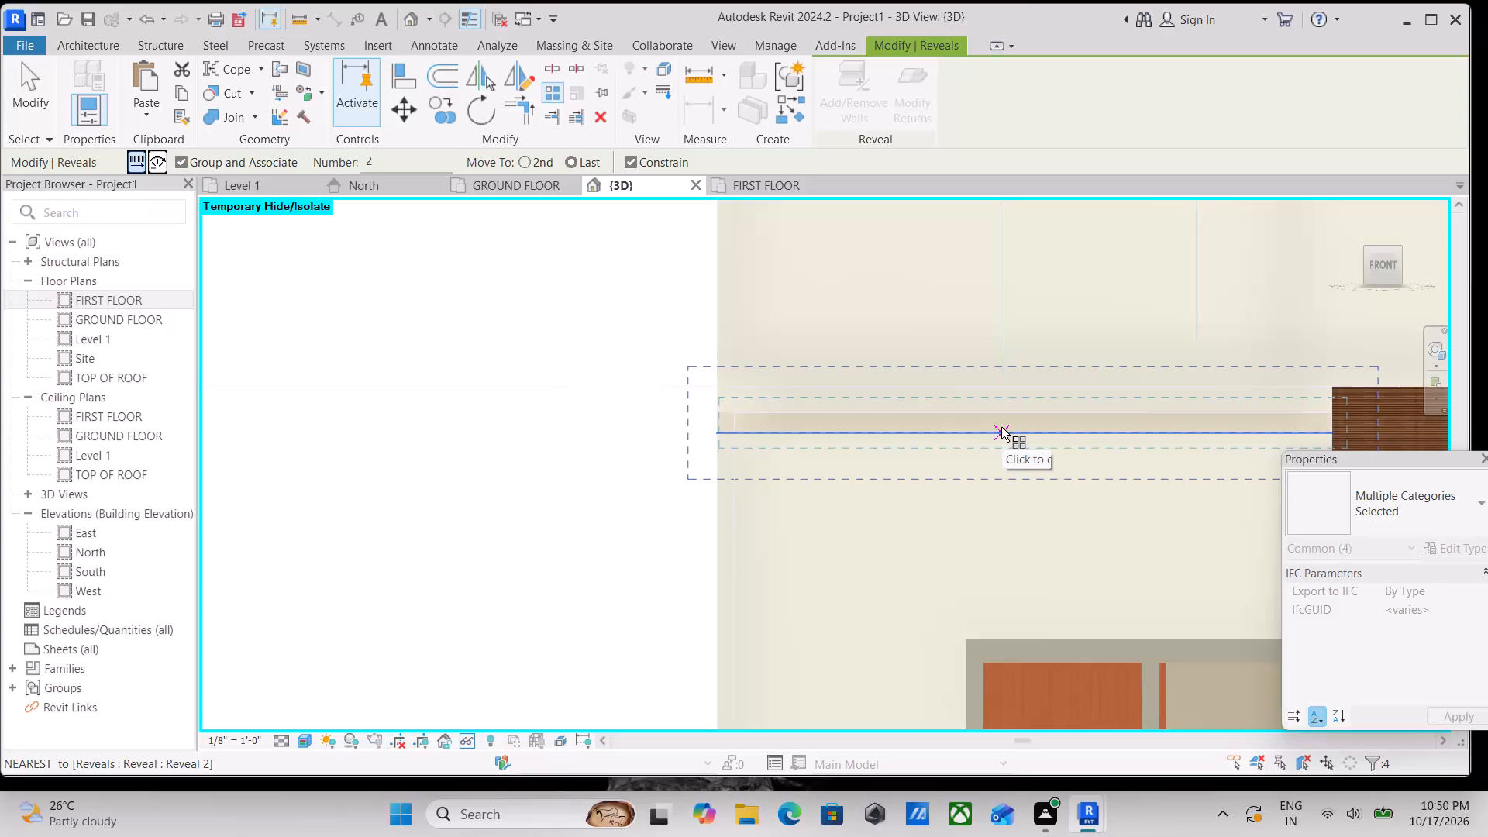
pyautogui.moveTo(1001, 427); pyautogui.dragTo(773, 401, button='middle')
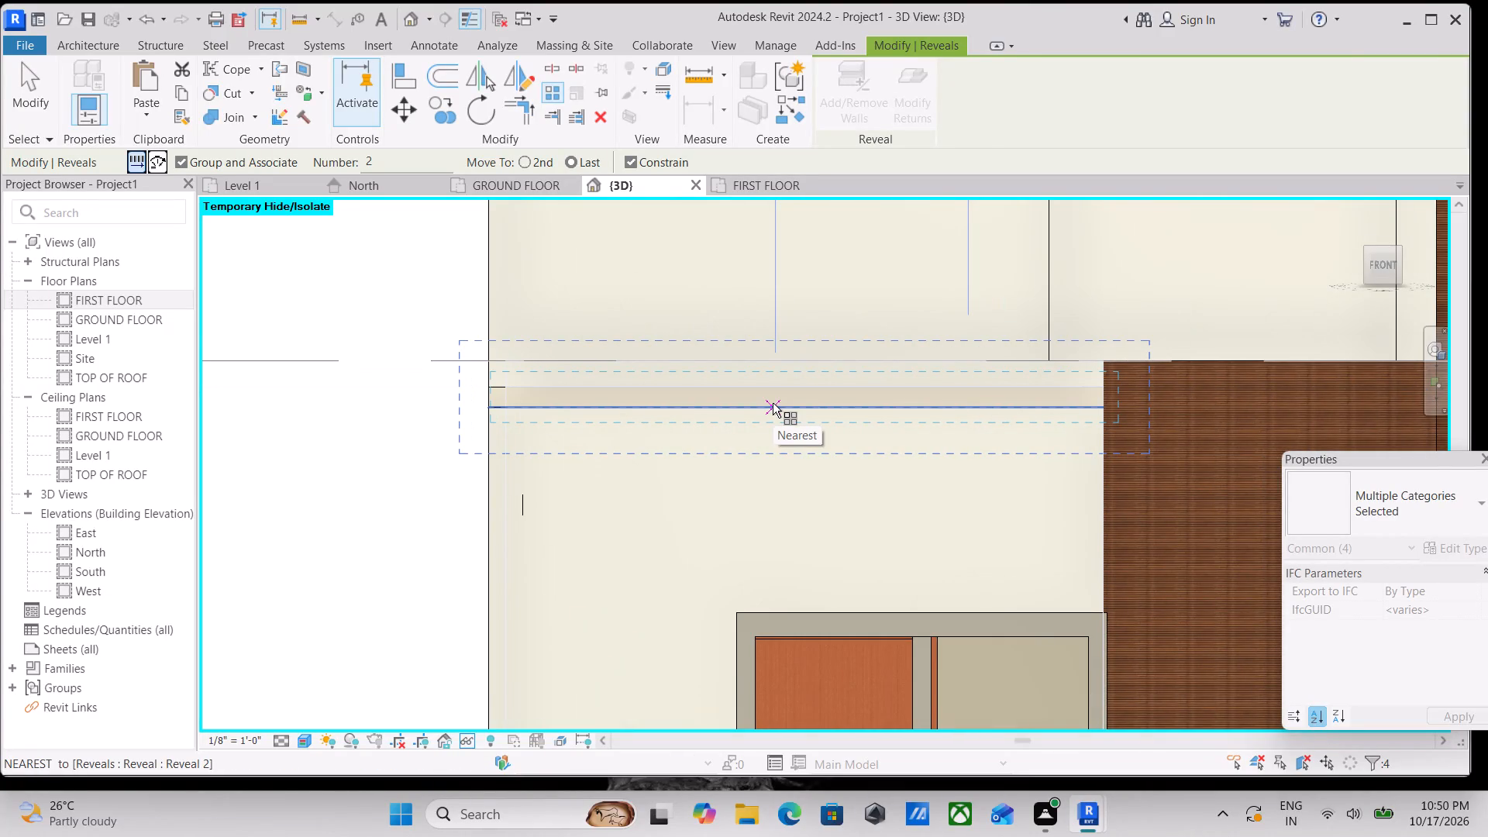
pyautogui.scroll(3, 773, 403)
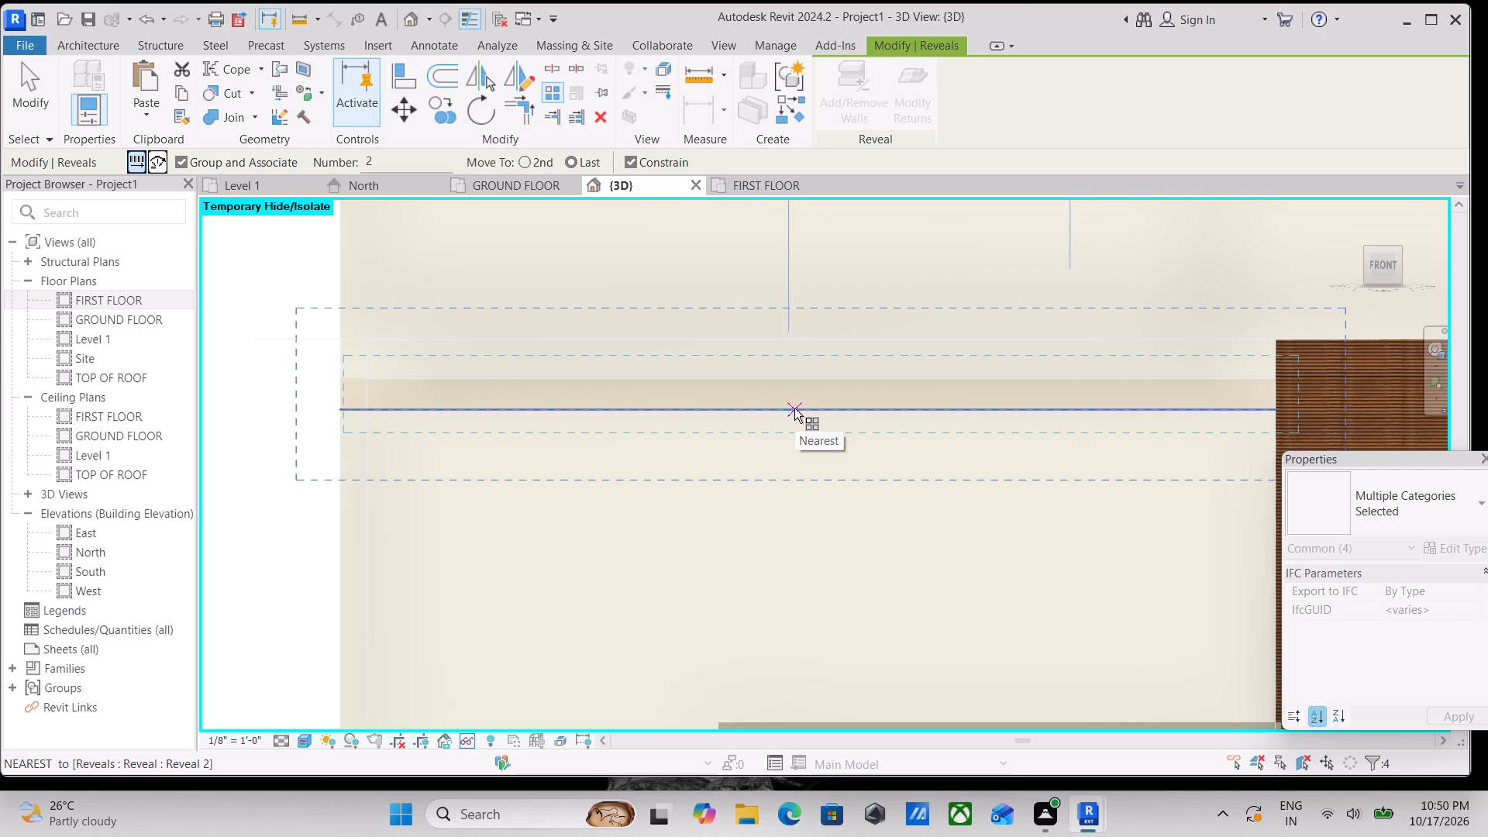
pyautogui.scroll(-6, 794, 408)
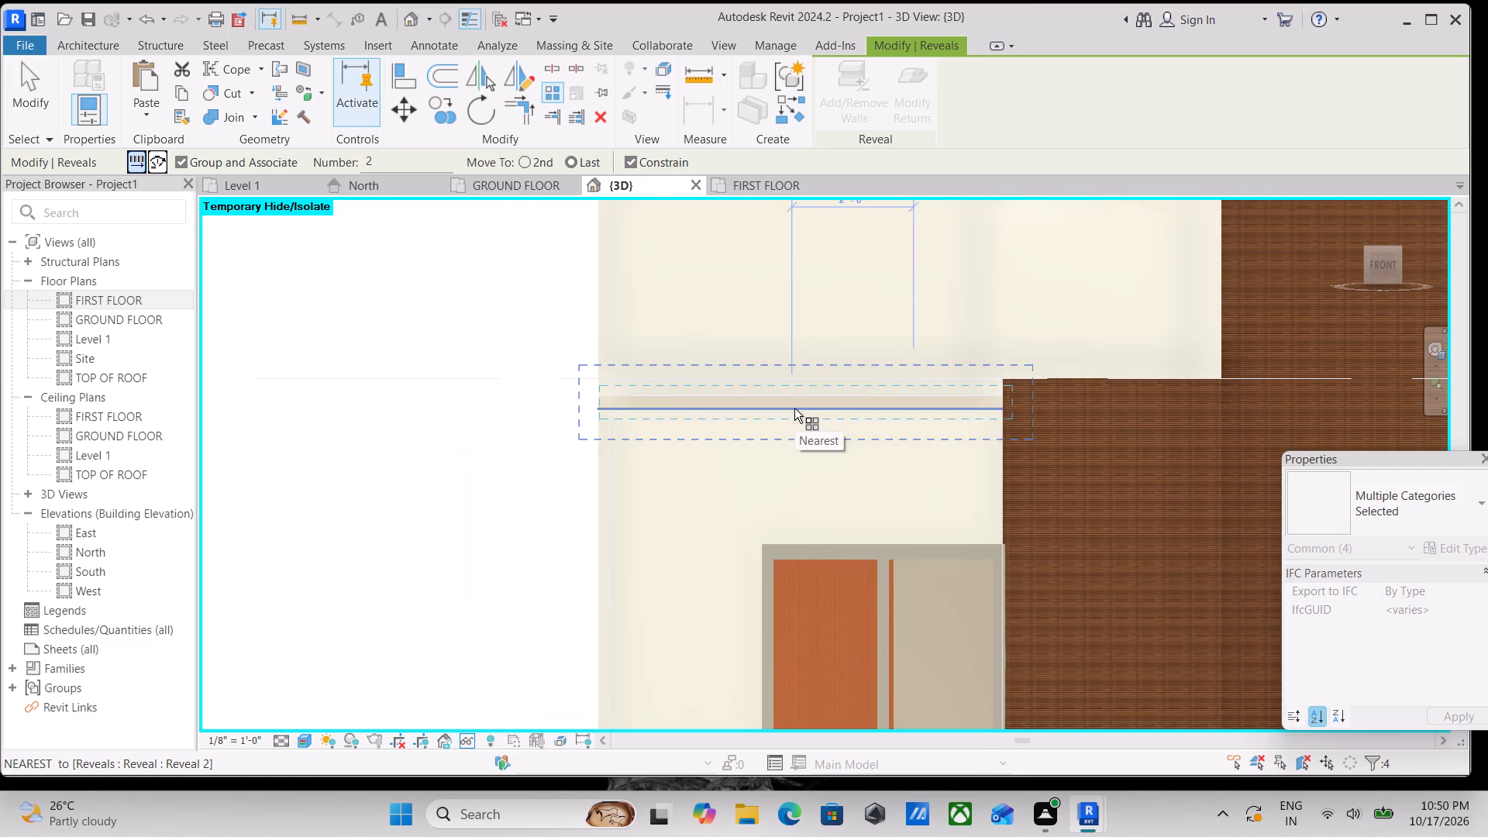
pyautogui.scroll(-1, 794, 408)
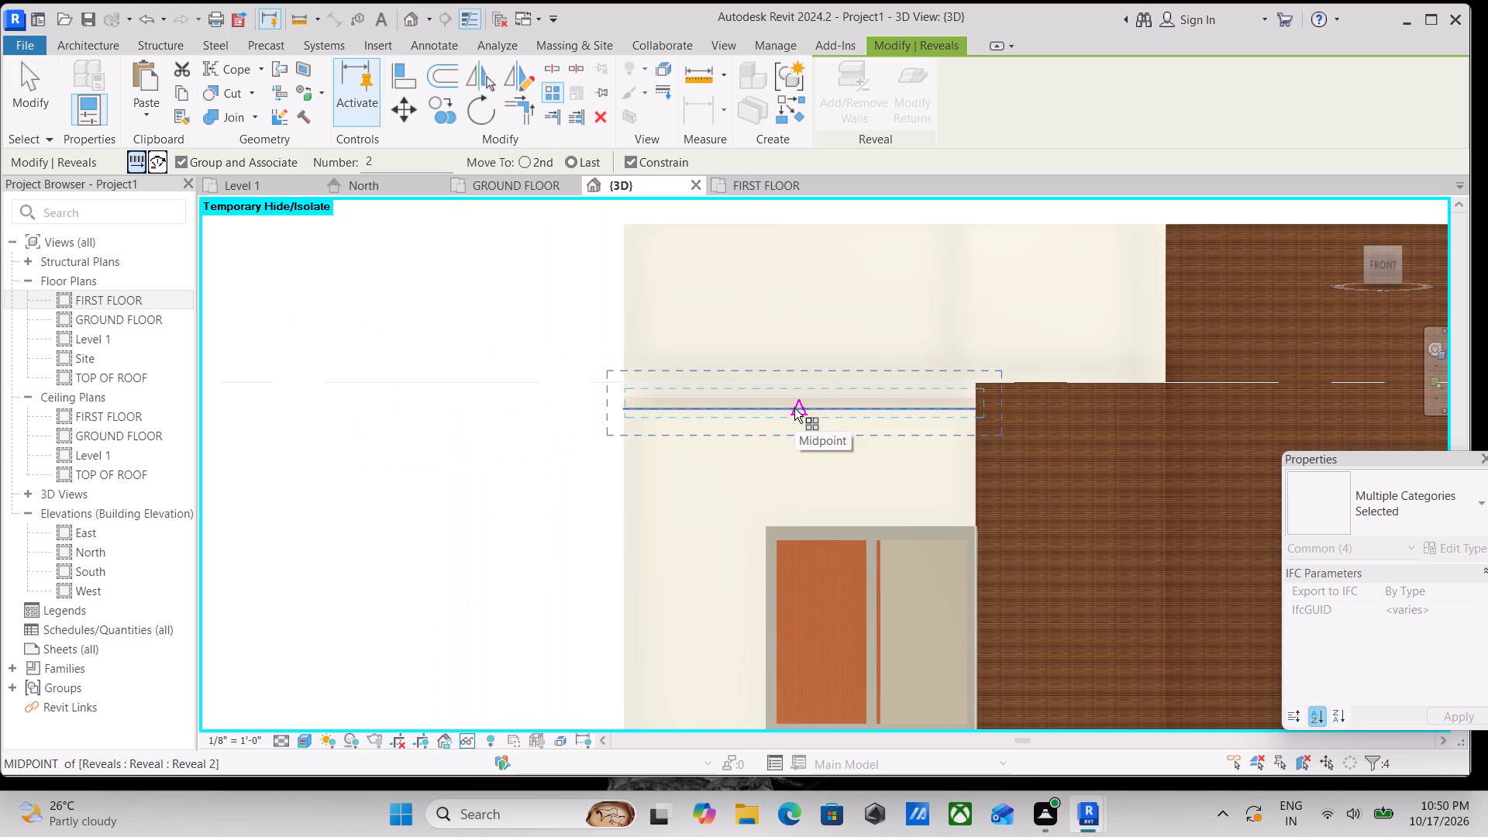
pyautogui.scroll(4, 794, 408)
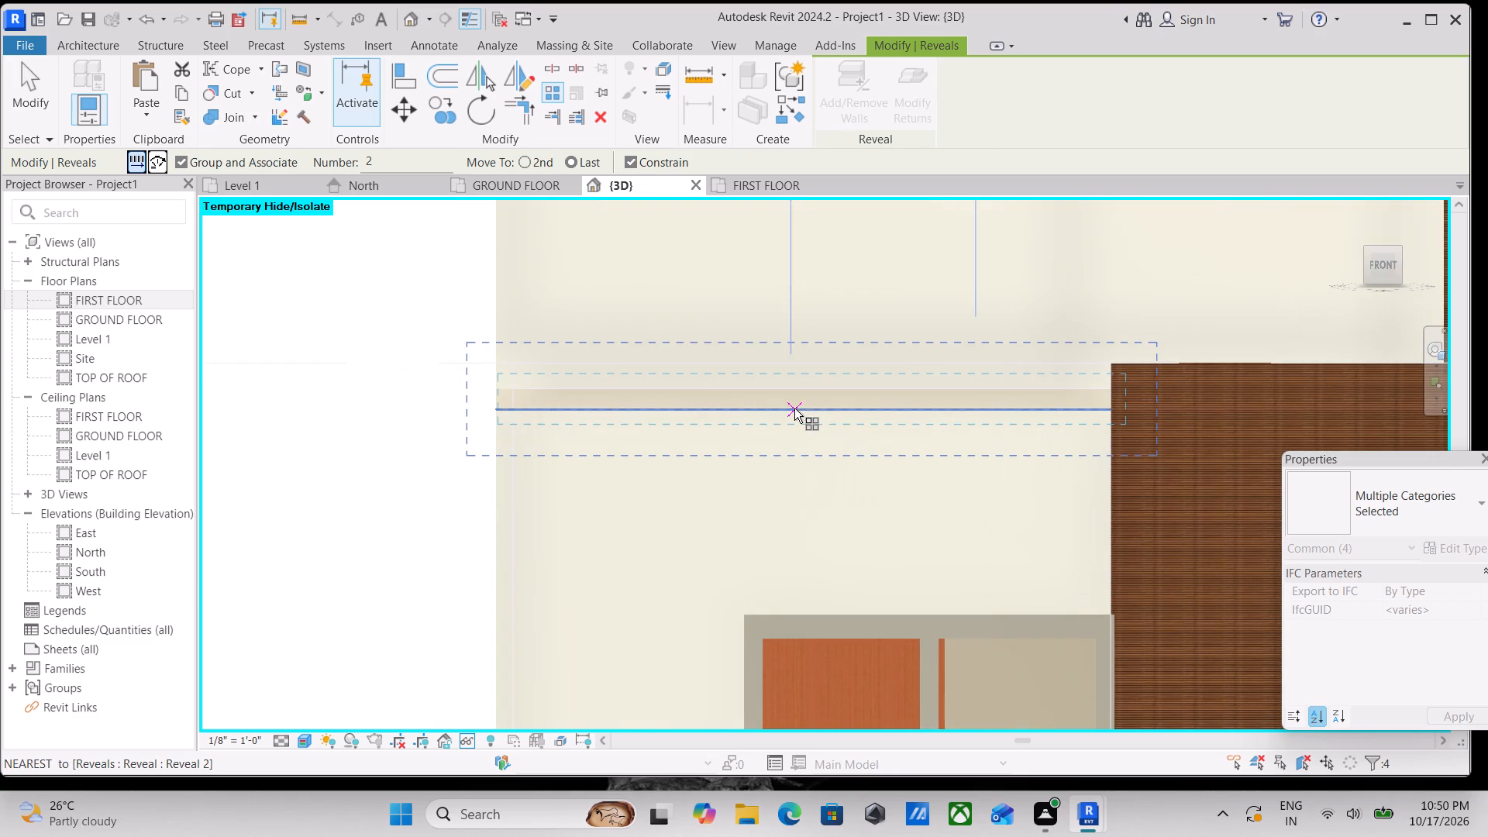
pyautogui.click(811, 413)
pyautogui.scroll(-2, 792, 508)
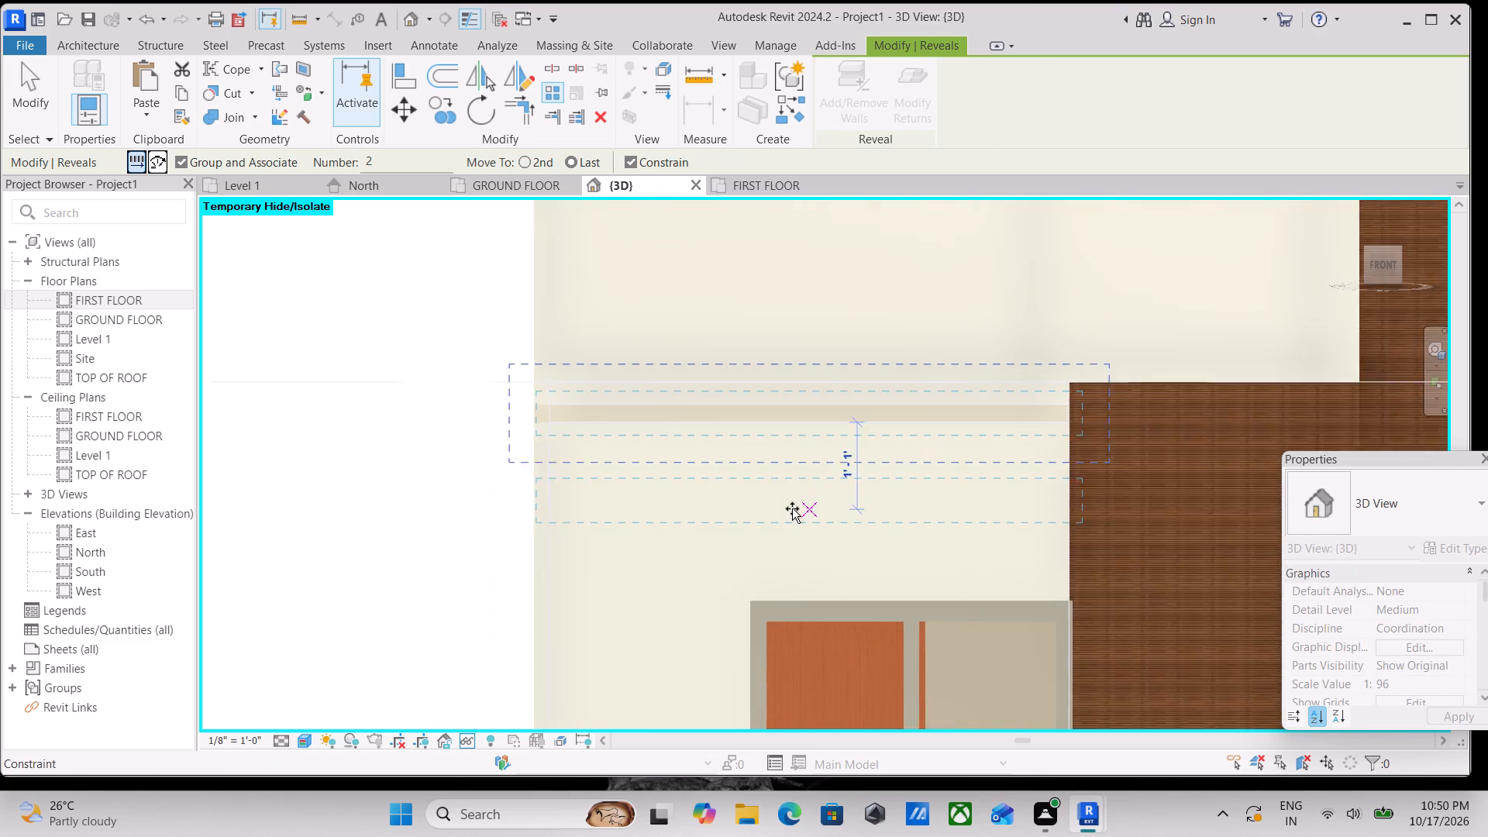
pyautogui.moveTo(792, 508); pyautogui.dragTo(783, 422, button='middle')
pyautogui.scroll(-3, 780, 472)
pyautogui.moveTo(779, 473); pyautogui.dragTo(794, 329, button='middle')
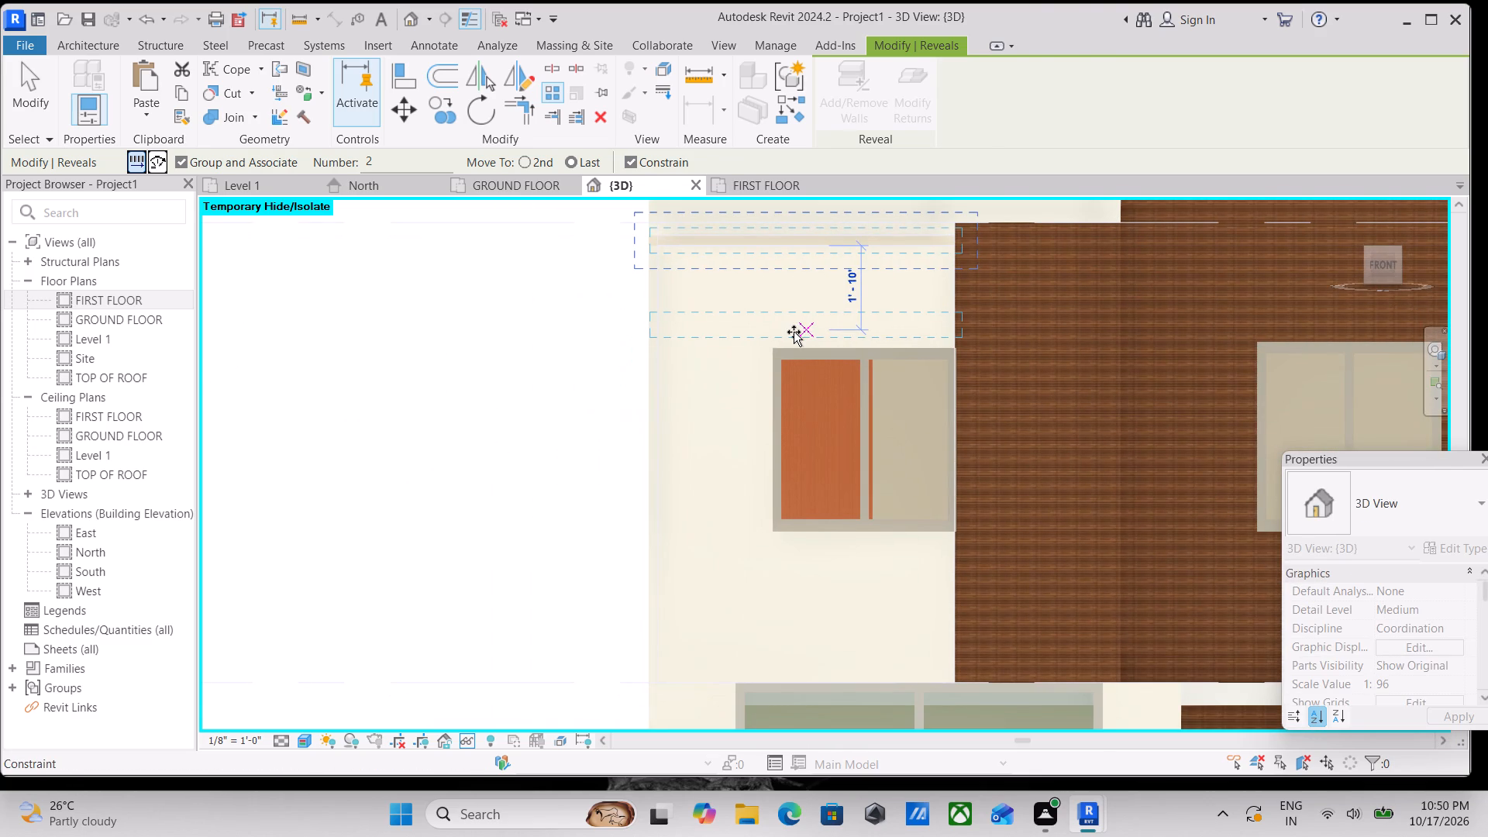
pyautogui.scroll(-1, 793, 338)
pyautogui.moveTo(795, 371); pyautogui.dragTo(812, 270, button='middle')
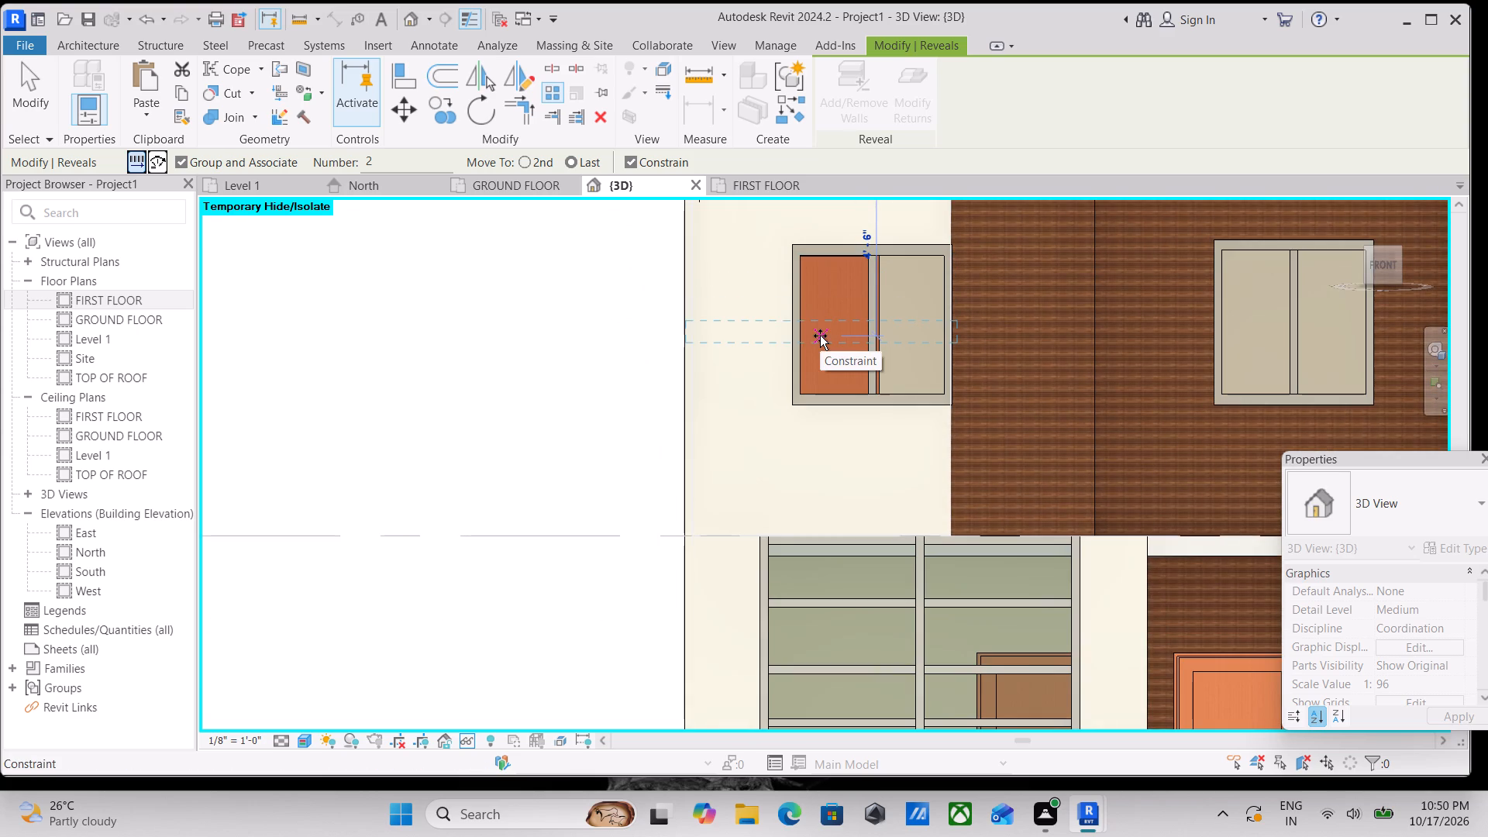
pyautogui.scroll(-2, 820, 349)
pyautogui.moveTo(820, 370); pyautogui.dragTo(818, 219, button='middle')
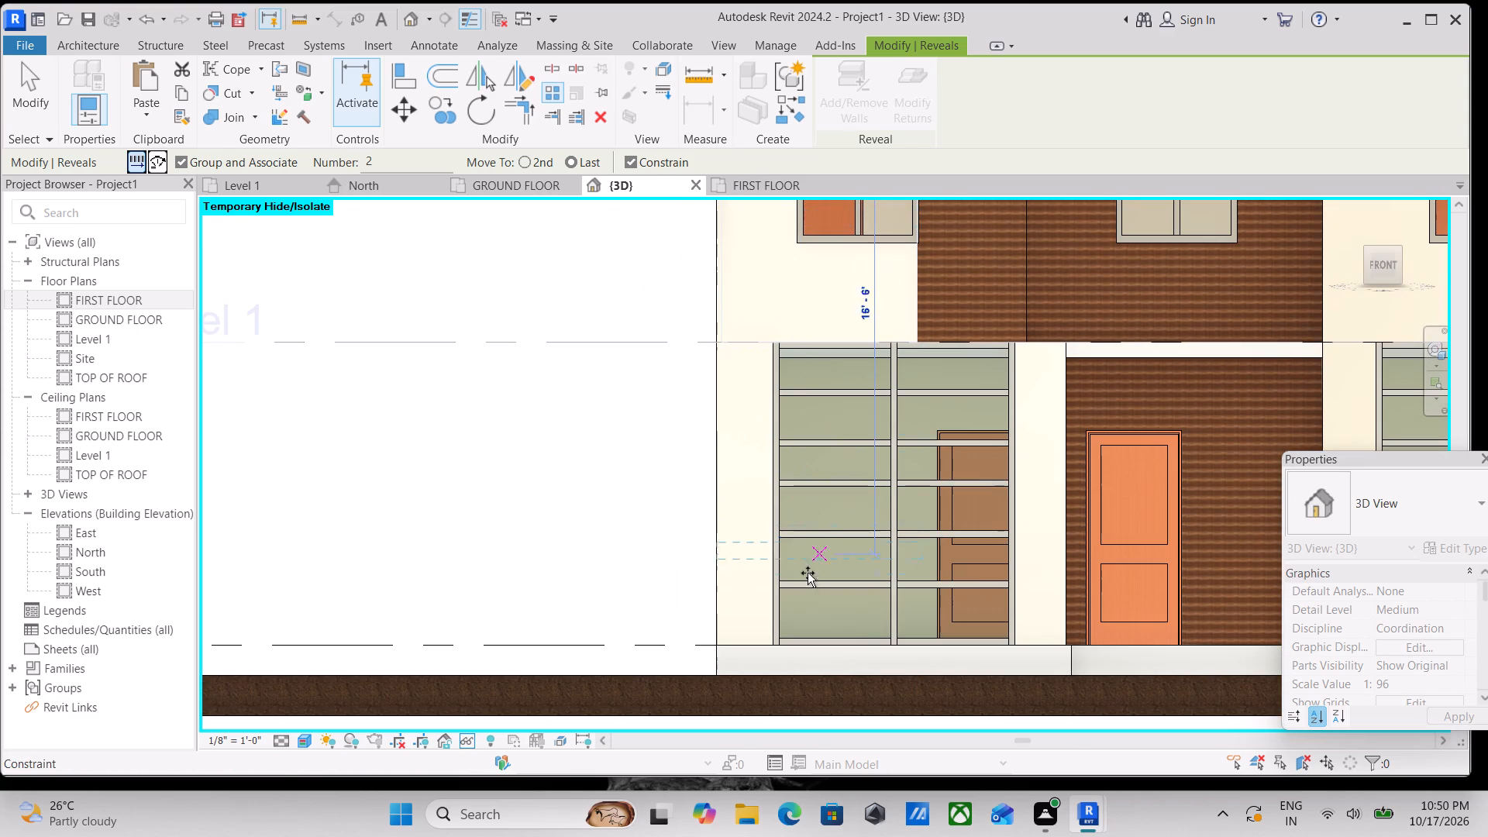
pyautogui.click(808, 630)
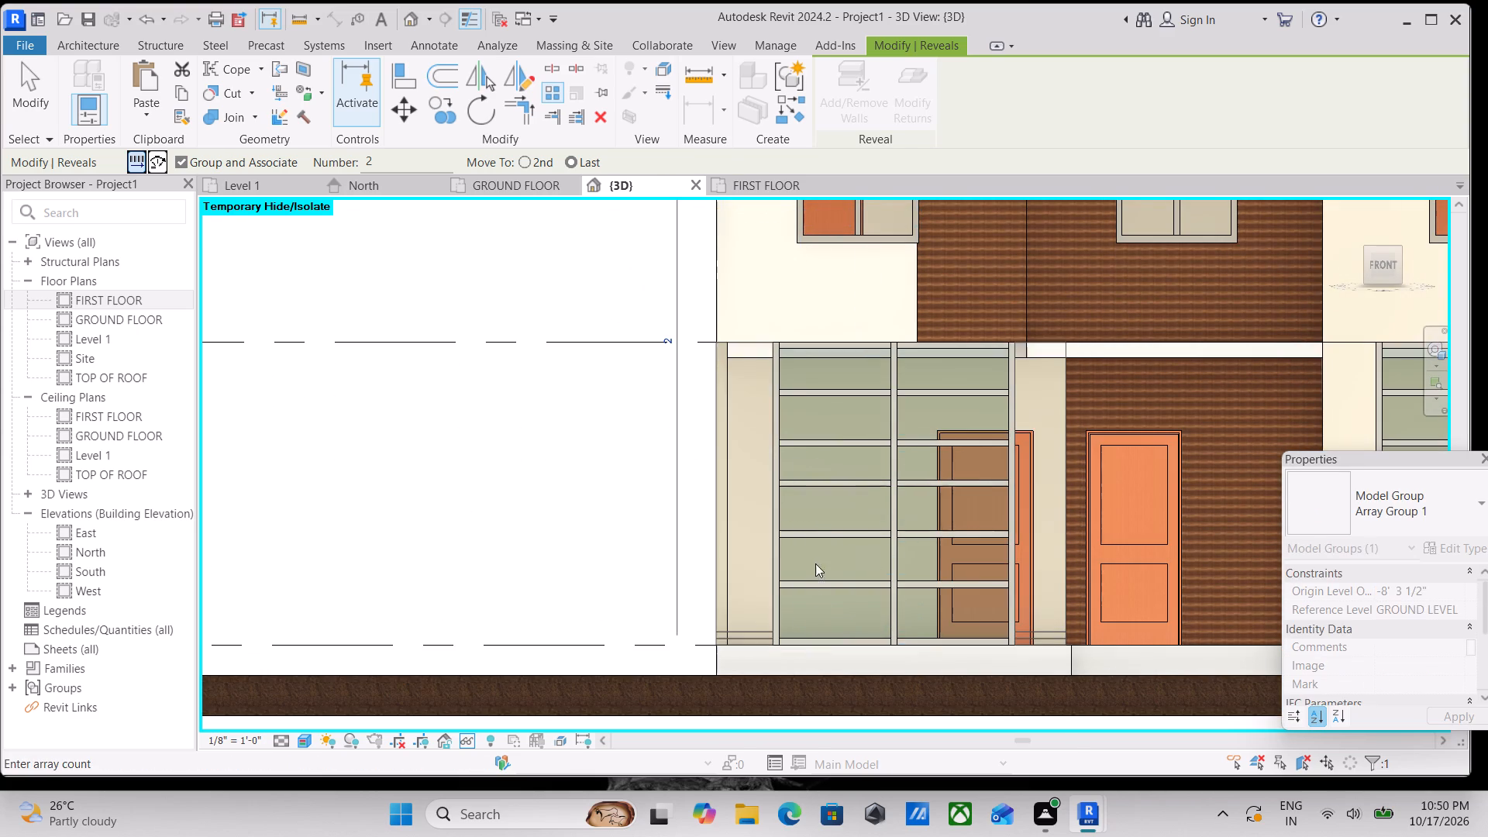
# Set the reveal array's count to 4.
pyautogui.scroll(-2, 815, 522)
pyautogui.moveTo(817, 523); pyautogui.dragTo(824, 619, button='middle')
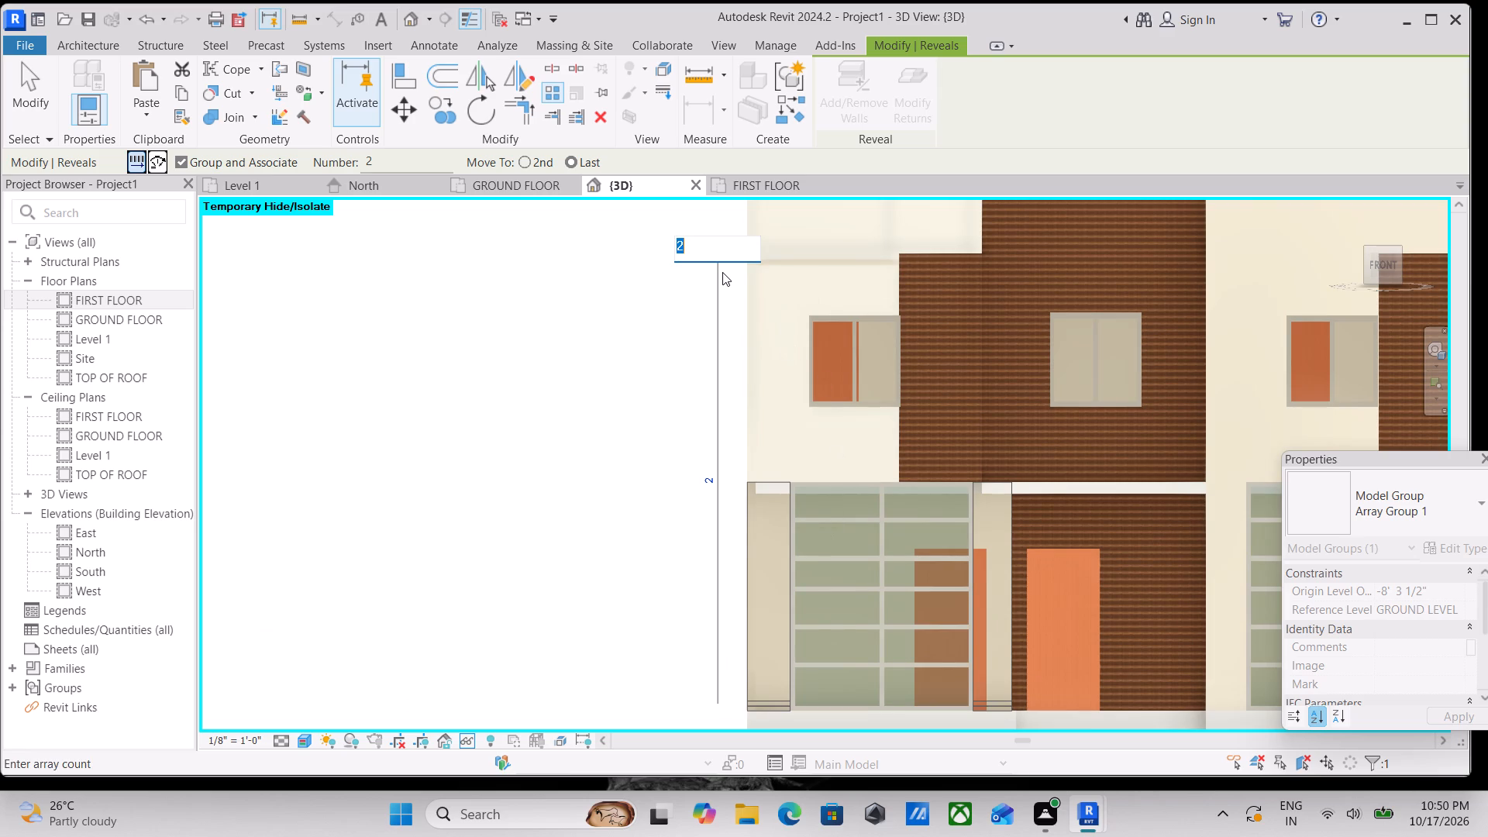
pyautogui.press('4')
pyautogui.press('Return')
pyautogui.scroll(-2, 864, 371)
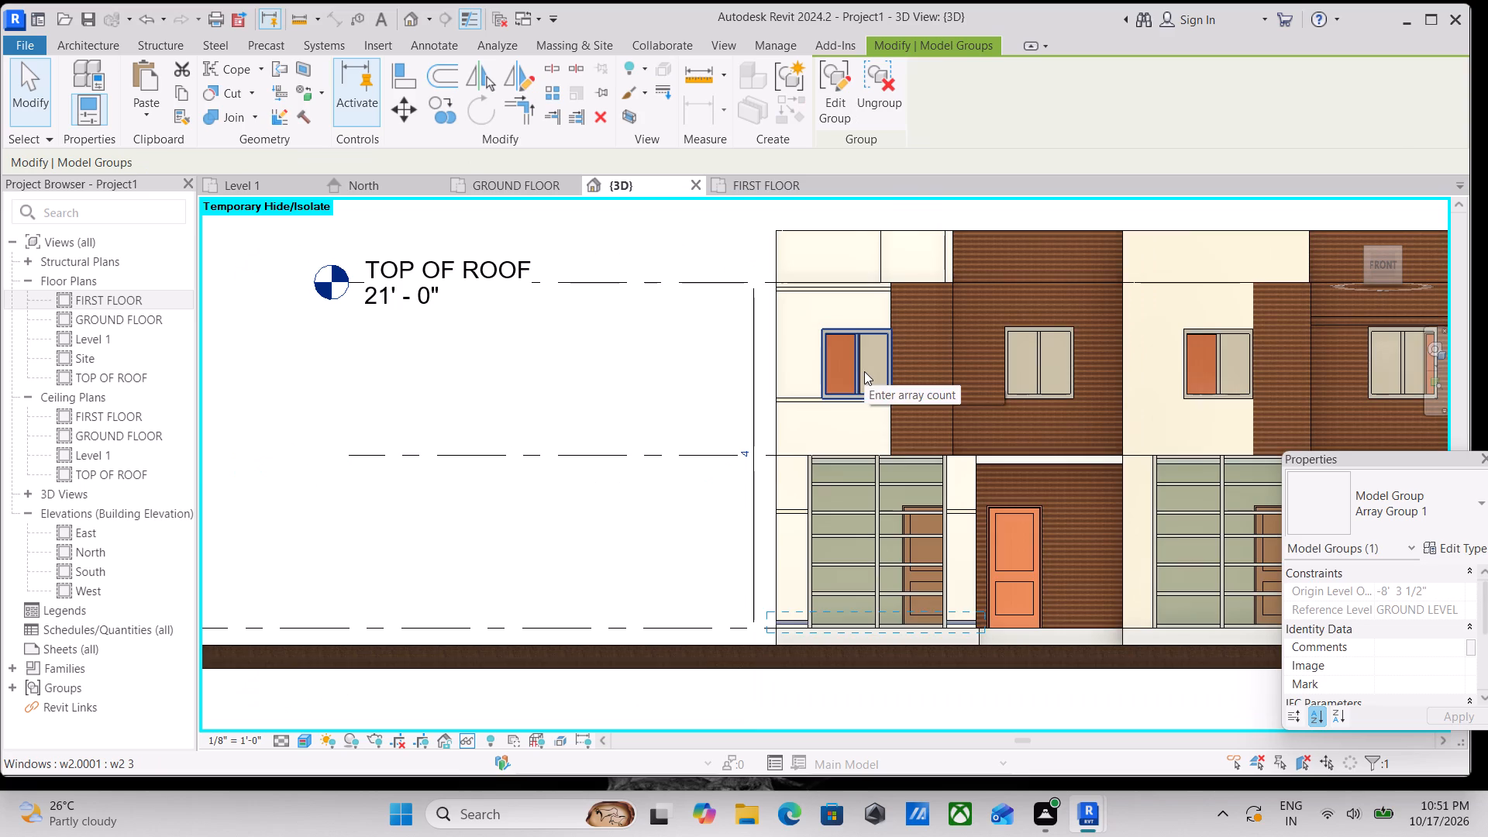
# Examine the arrayed reveals on the end unit's front wall from an angled view and from the front.
pyautogui.press('Escape')
pyautogui.scroll(-3, 857, 382)
pyautogui.keyDown('shift'); pyautogui.moveTo(852, 388); pyautogui.dragTo(879, 429, button='middle'); pyautogui.keyUp('shift')
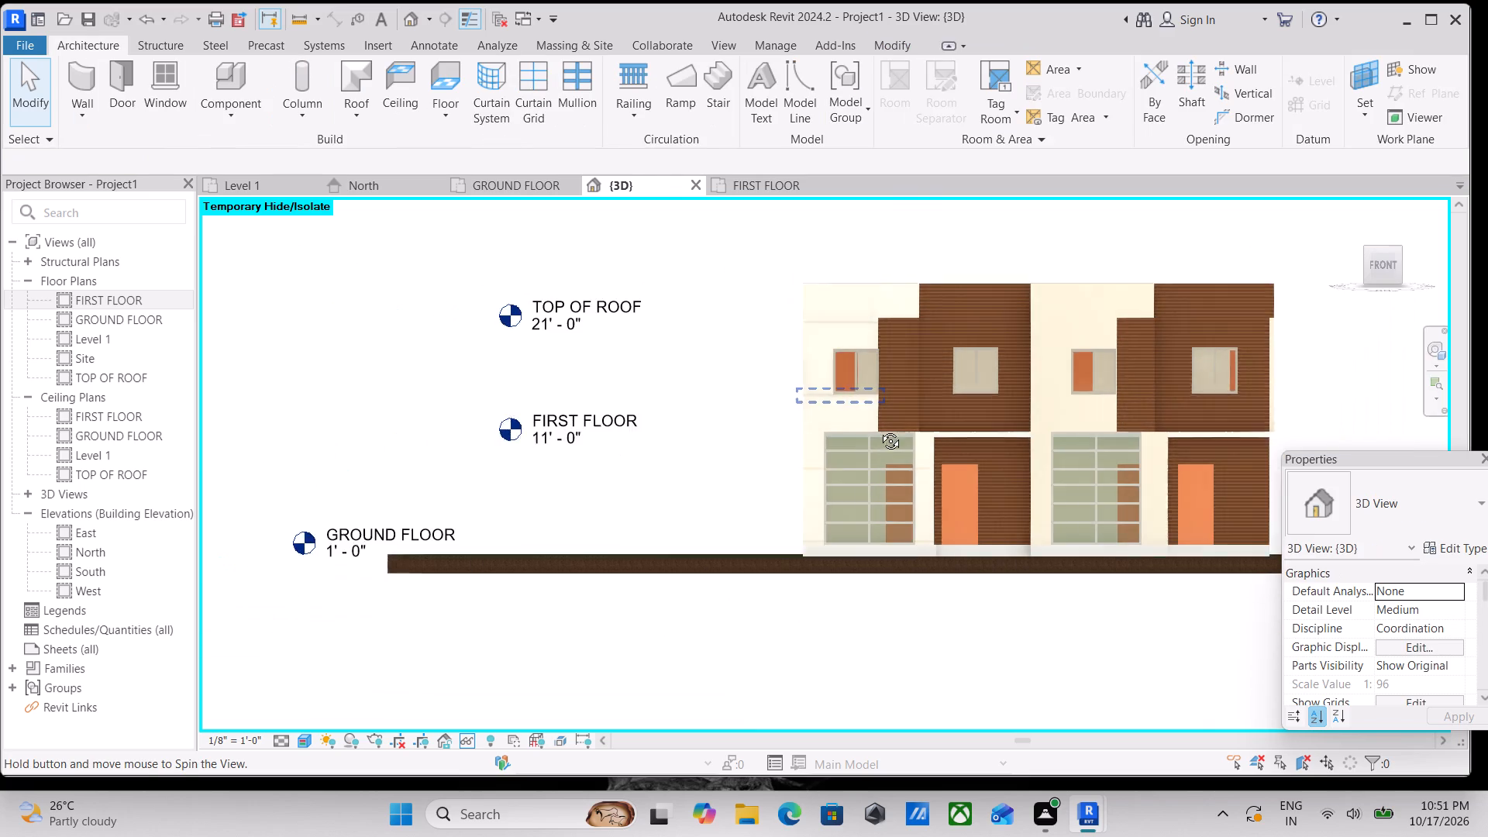
pyautogui.keyDown('shift'); pyautogui.moveTo(879, 429); pyautogui.dragTo(1006, 549, button='middle'); pyautogui.keyUp('shift')
pyautogui.scroll(6, 866, 381)
pyautogui.press('Escape')
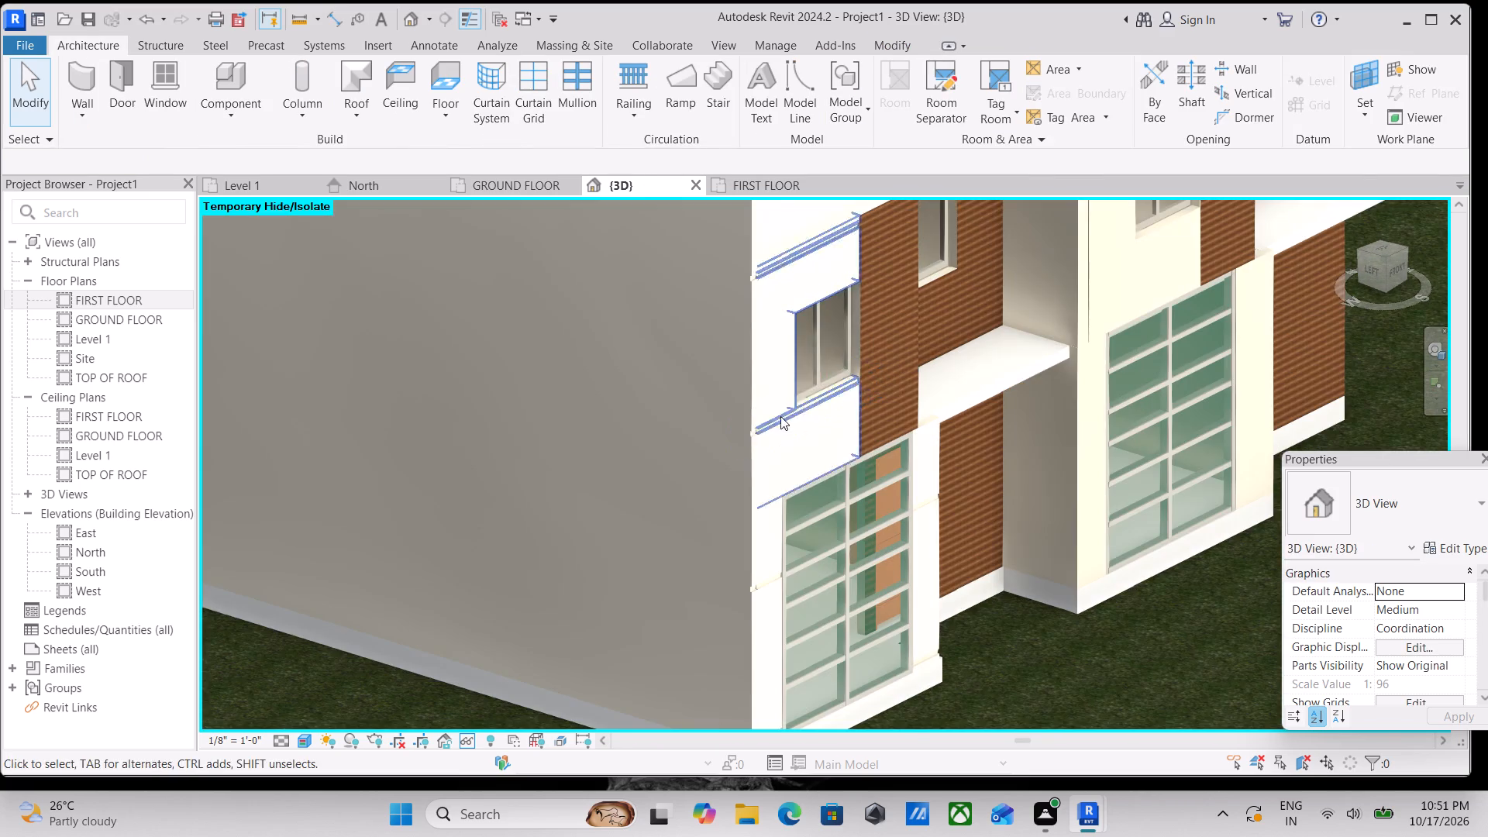
pyautogui.scroll(3, 783, 422)
pyautogui.scroll(-1, 919, 382)
pyautogui.moveTo(919, 391); pyautogui.dragTo(842, 400, button='middle')
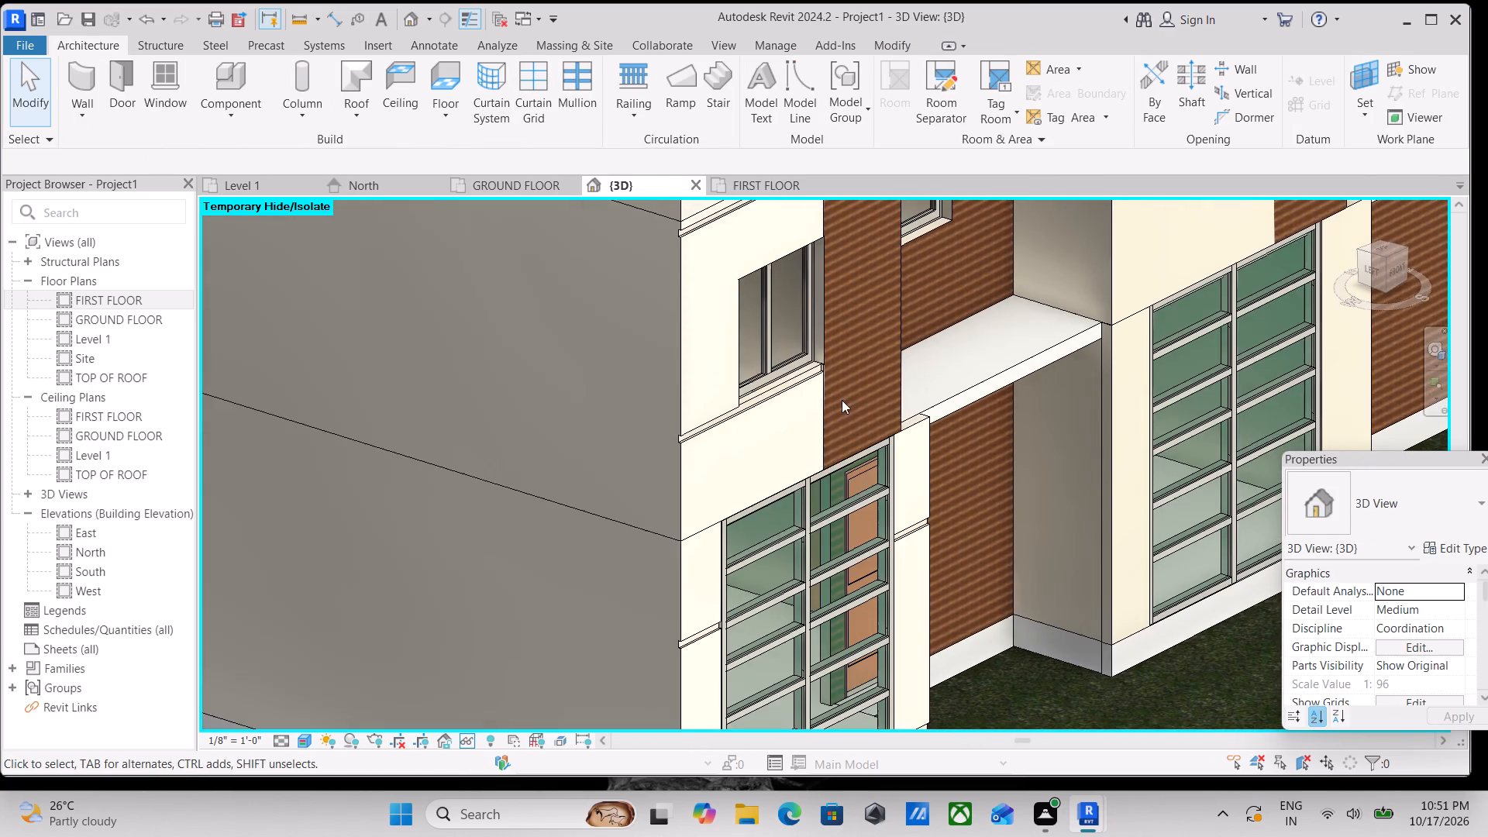
pyautogui.scroll(2, 828, 399)
pyautogui.scroll(4, 713, 432)
pyautogui.scroll(-5, 672, 429)
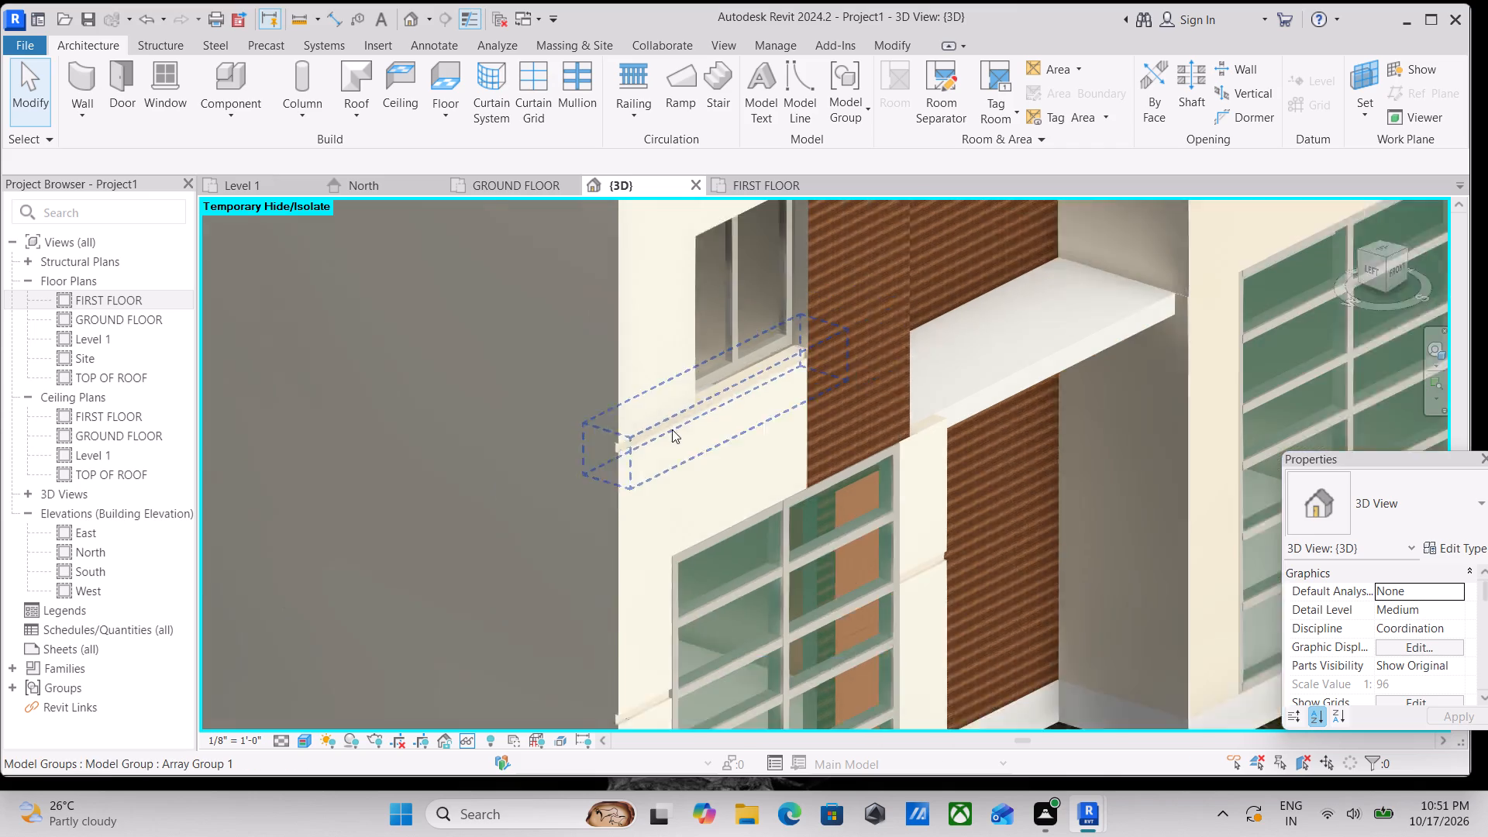
pyautogui.scroll(-2, 740, 420)
pyautogui.moveTo(740, 421); pyautogui.dragTo(758, 487, button='middle')
pyautogui.scroll(-2, 755, 484)
pyautogui.scroll(-1, 763, 406)
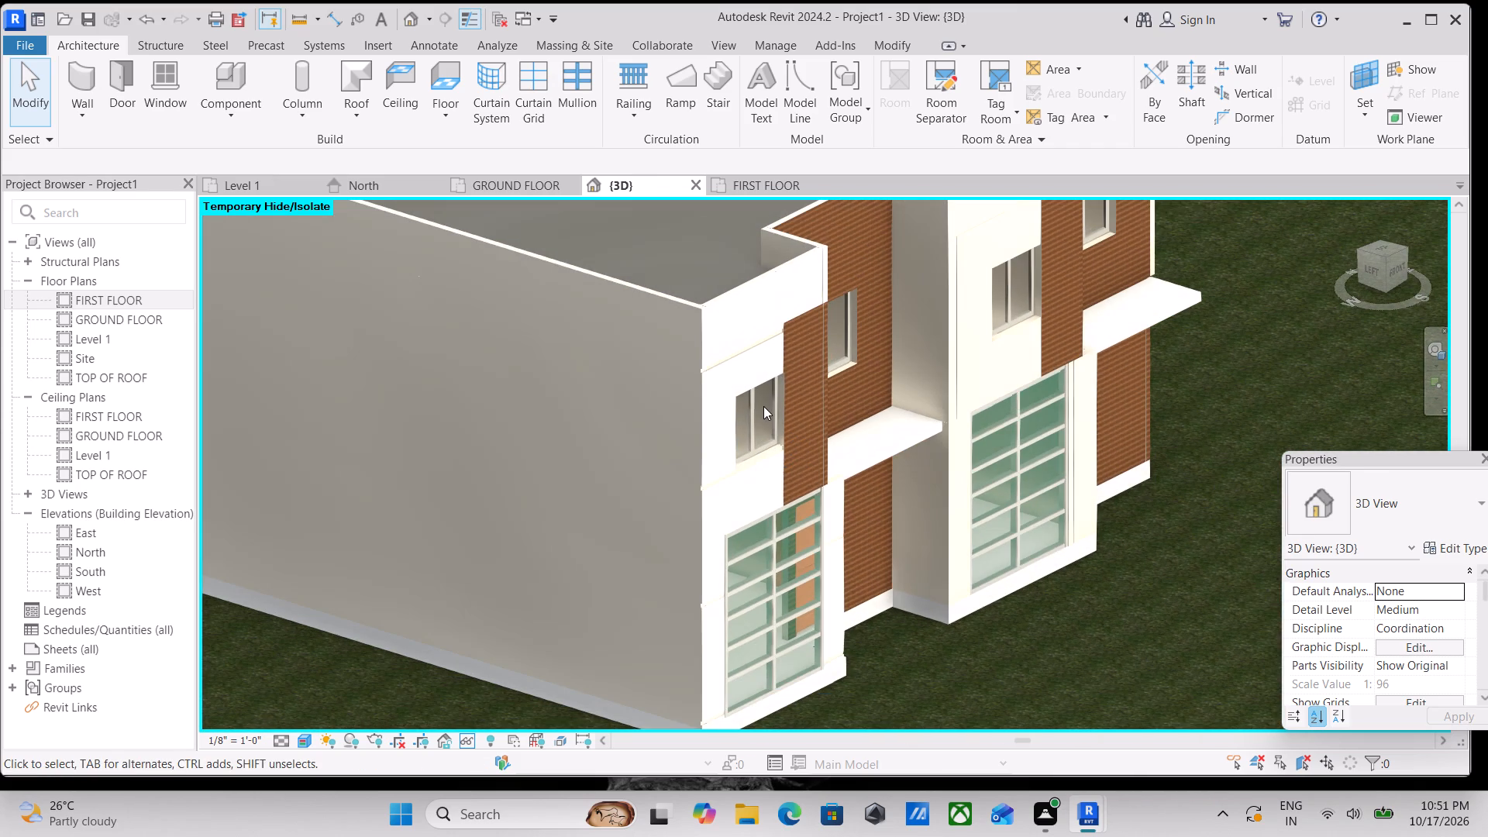
pyautogui.scroll(-1, 763, 406)
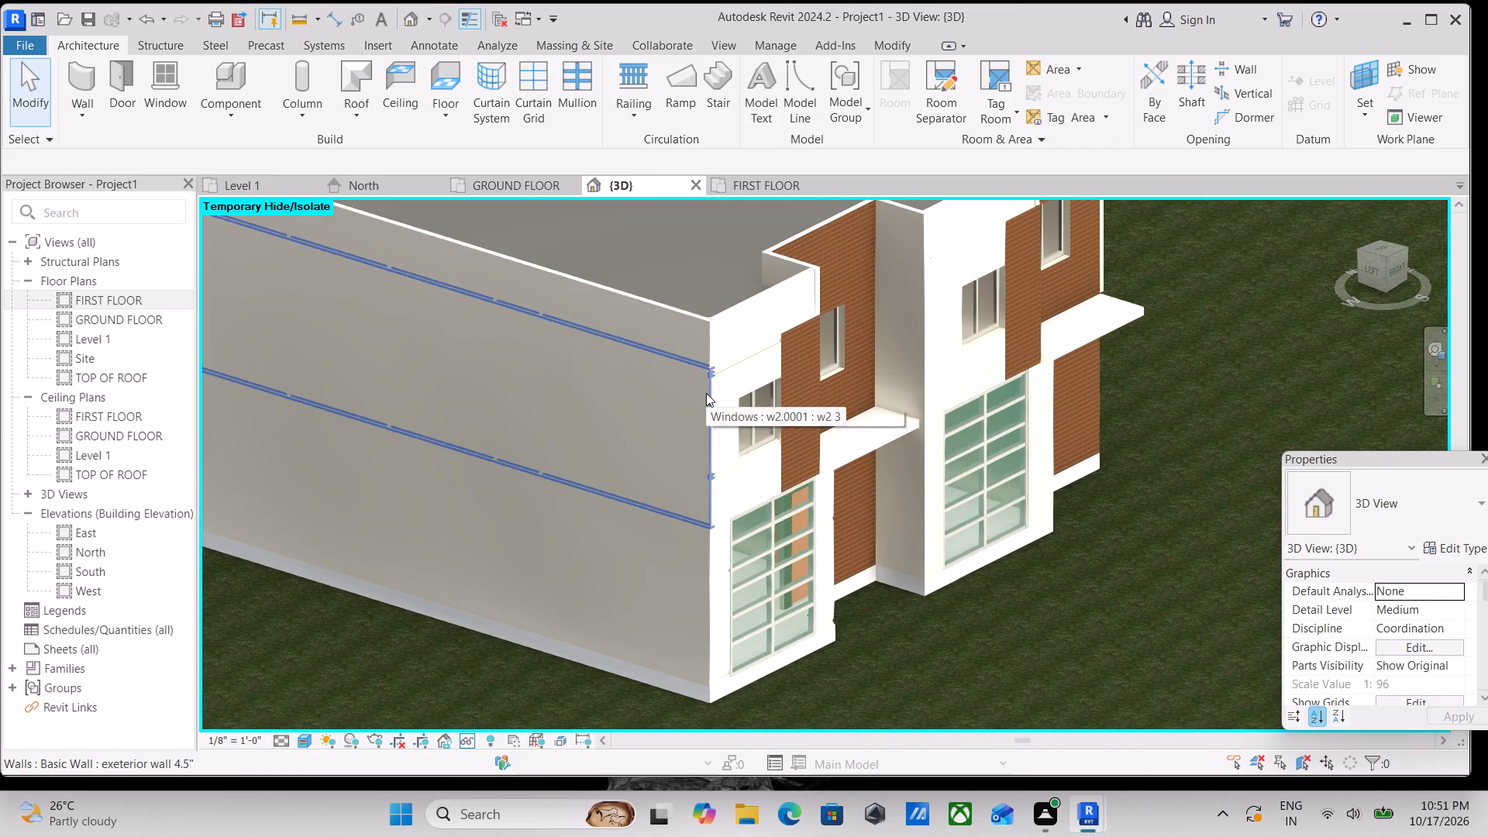
pyautogui.scroll(-2, 773, 401)
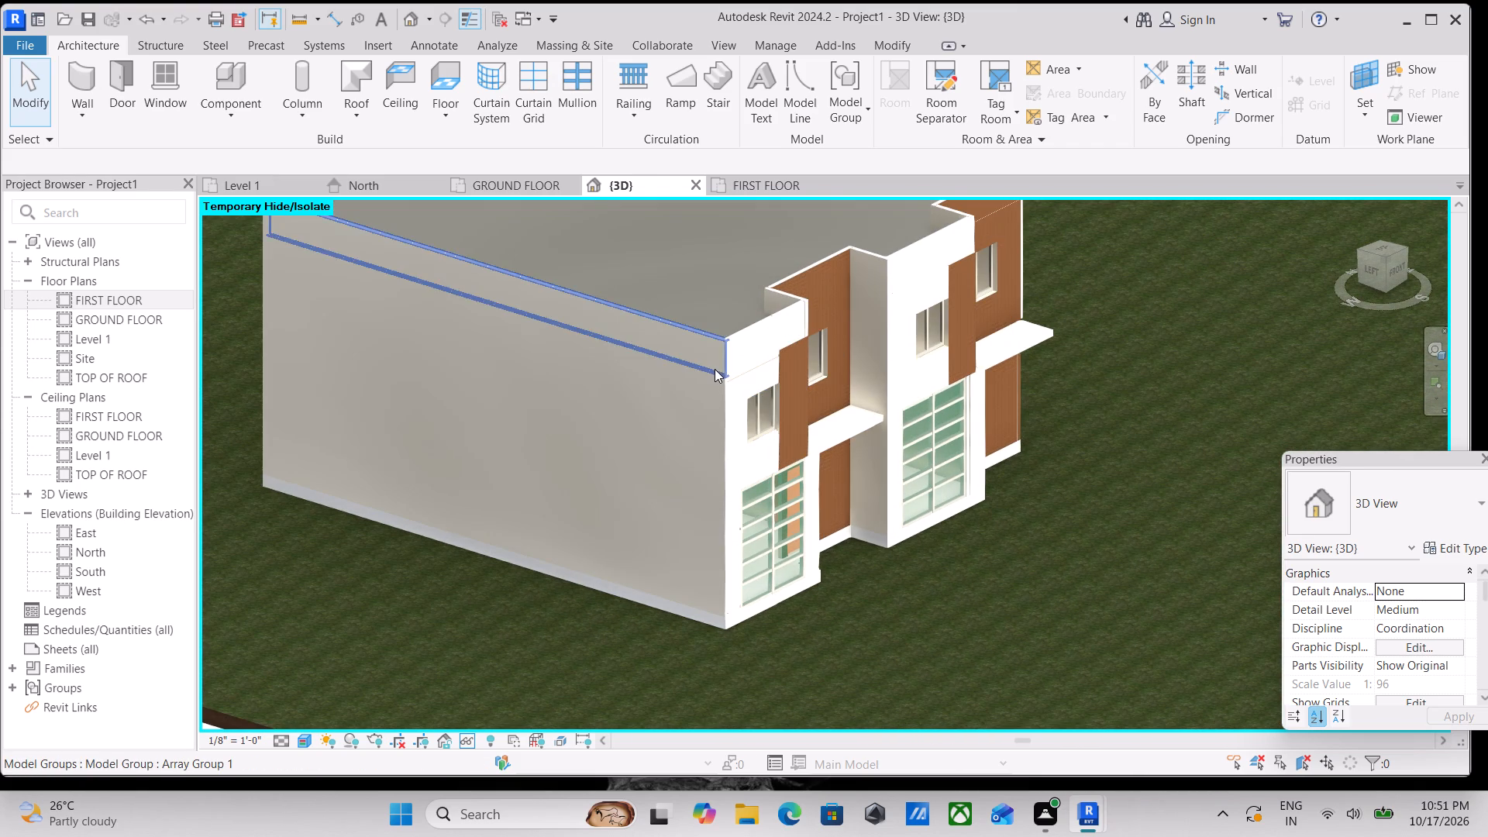
pyautogui.scroll(6, 749, 373)
pyautogui.click(760, 369)
pyautogui.moveTo(831, 360); pyautogui.dragTo(613, 392, button='middle')
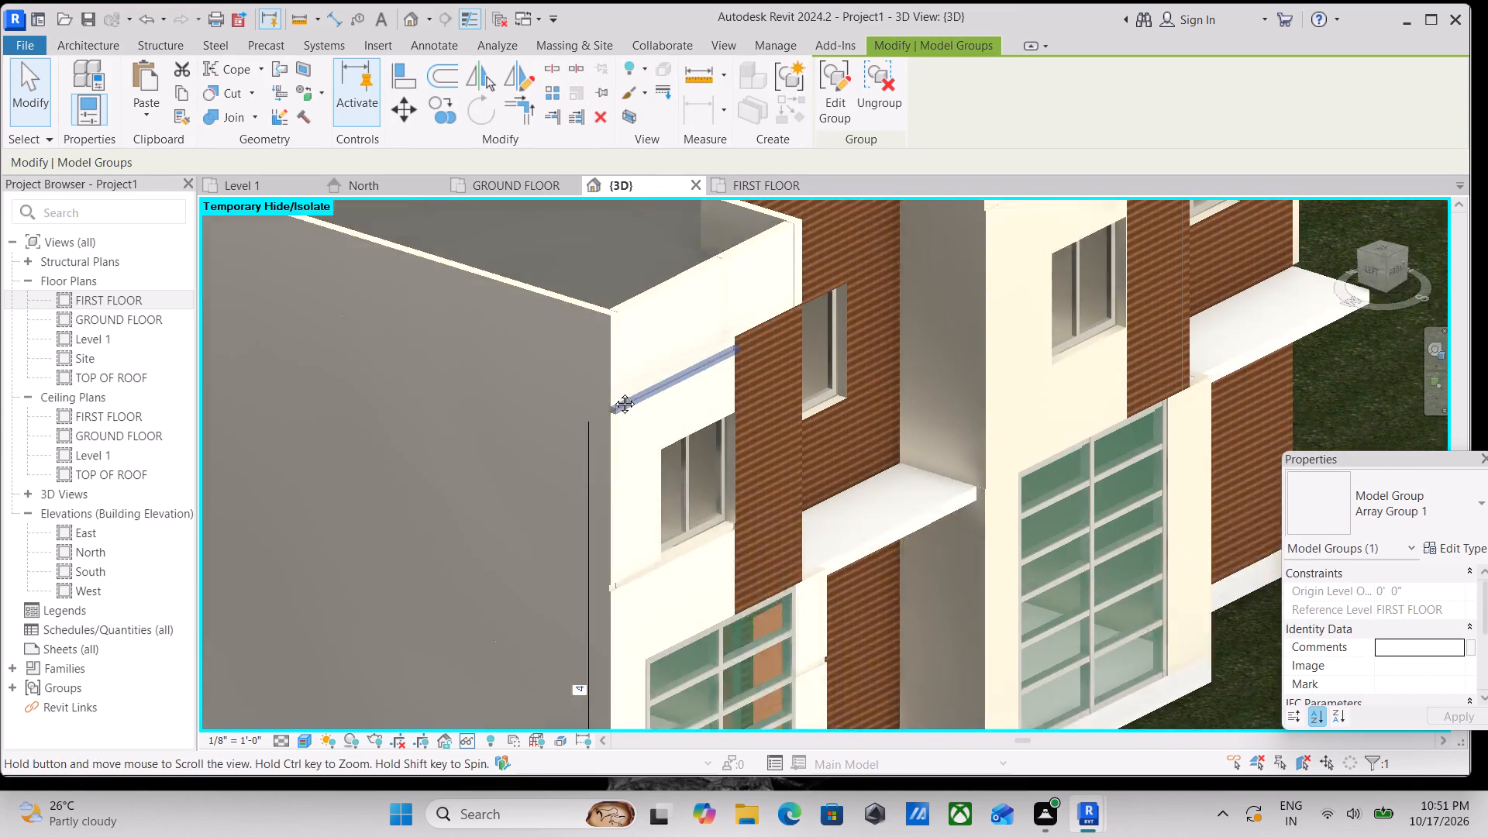
pyautogui.moveTo(613, 392); pyautogui.dragTo(546, 406, button='middle')
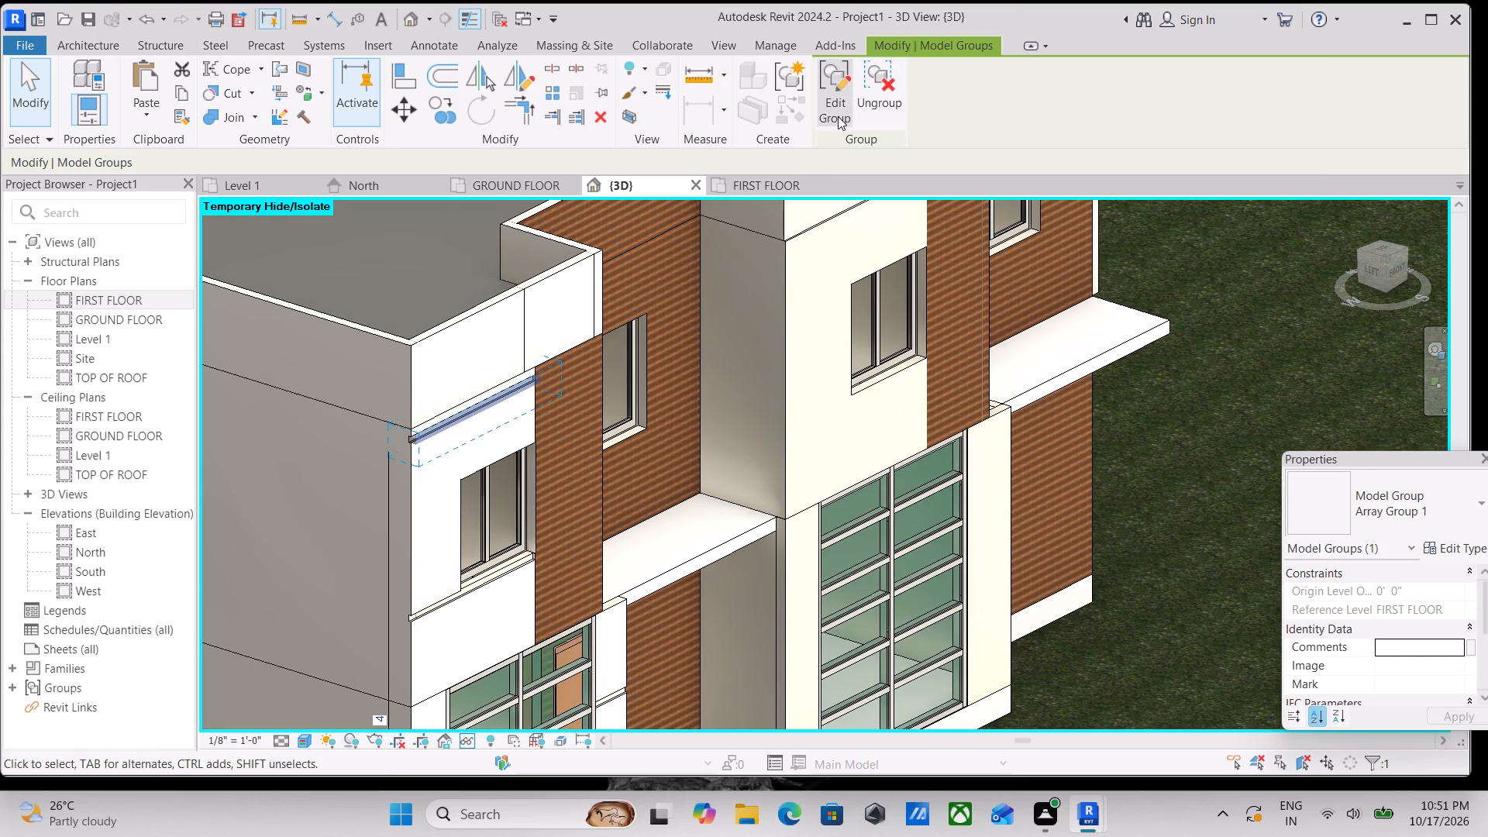
pyautogui.moveTo(892, 208); pyautogui.dragTo(797, 287, button='middle')
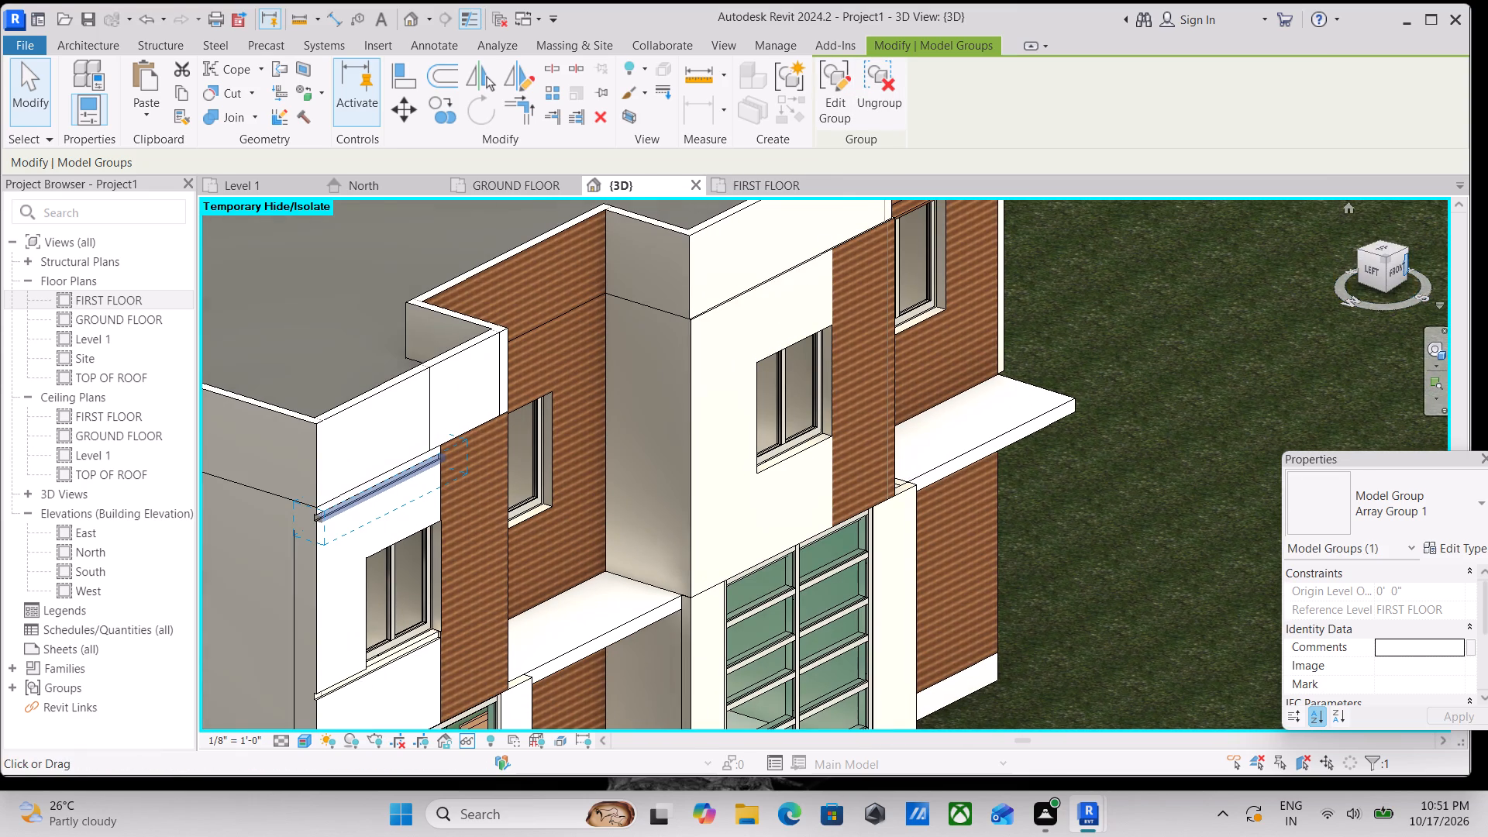
pyautogui.click(1397, 267)
pyautogui.scroll(-10, 1086, 369)
pyautogui.moveTo(1063, 381); pyautogui.dragTo(1047, 356, button='middle')
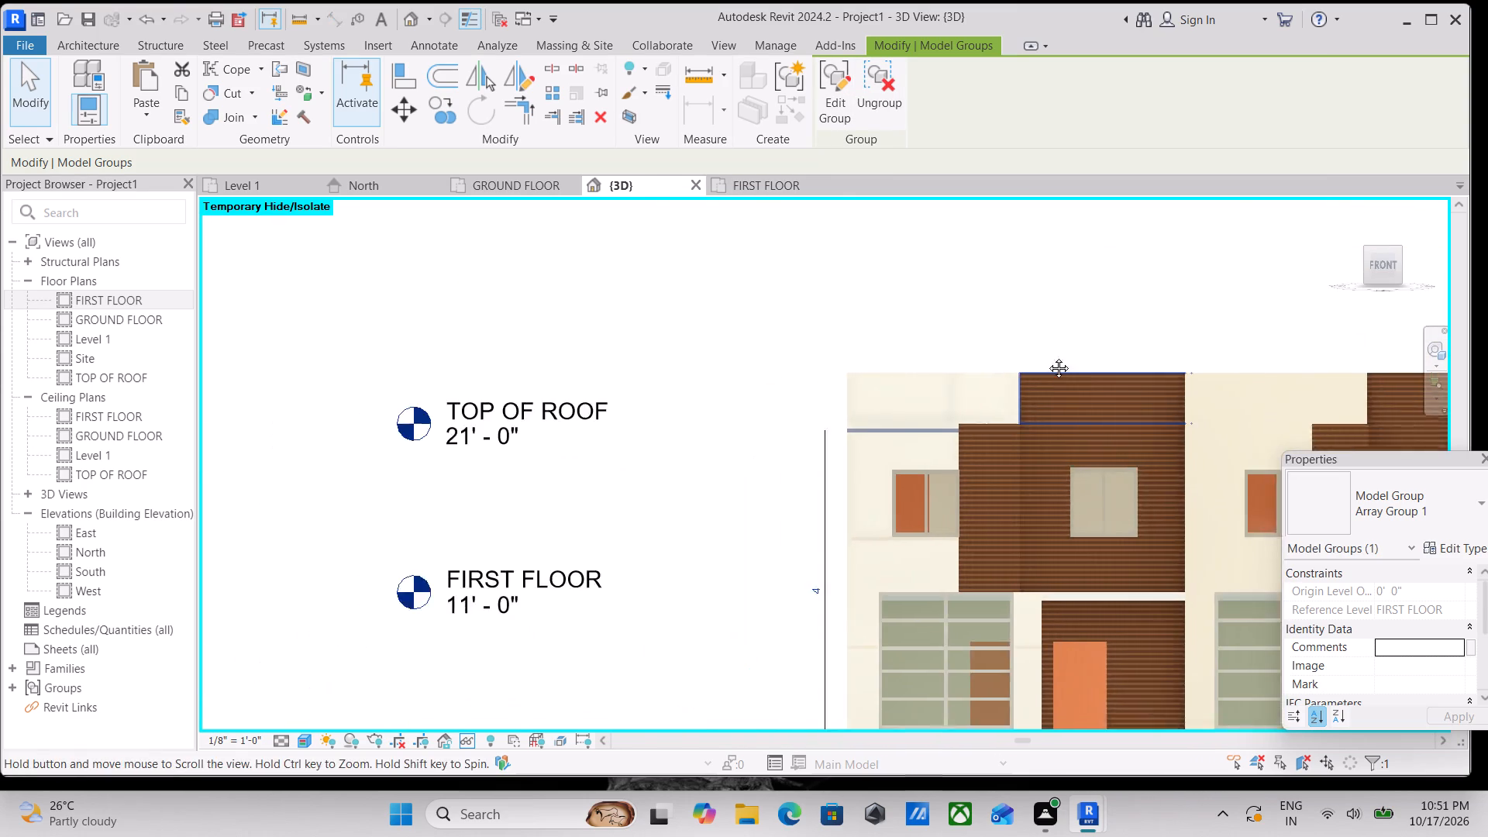
pyautogui.moveTo(1047, 356); pyautogui.dragTo(908, 233, button='middle')
pyautogui.scroll(1, 720, 326)
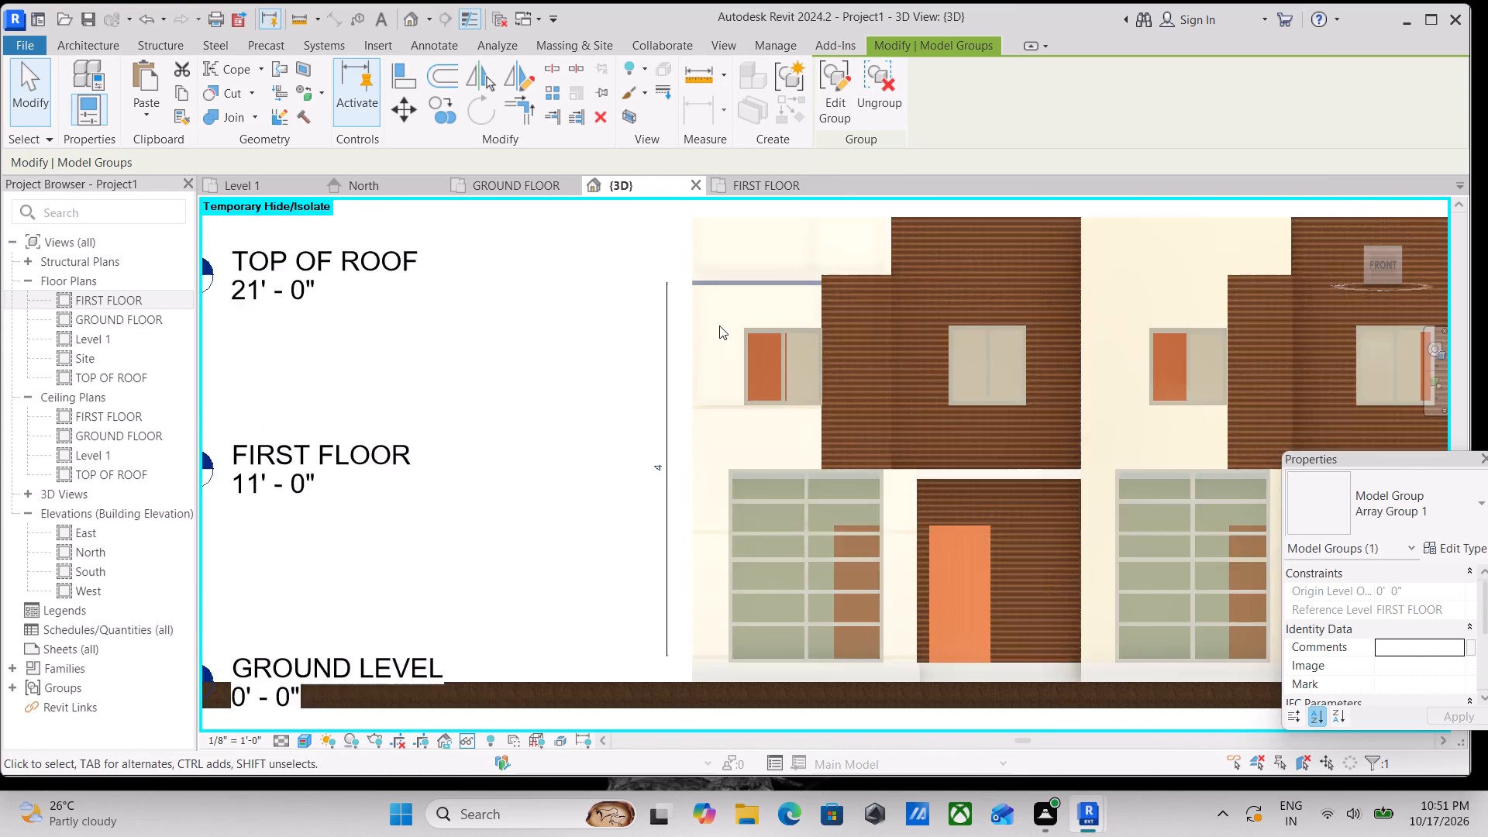
pyautogui.scroll(1, 719, 325)
pyautogui.press('Escape')
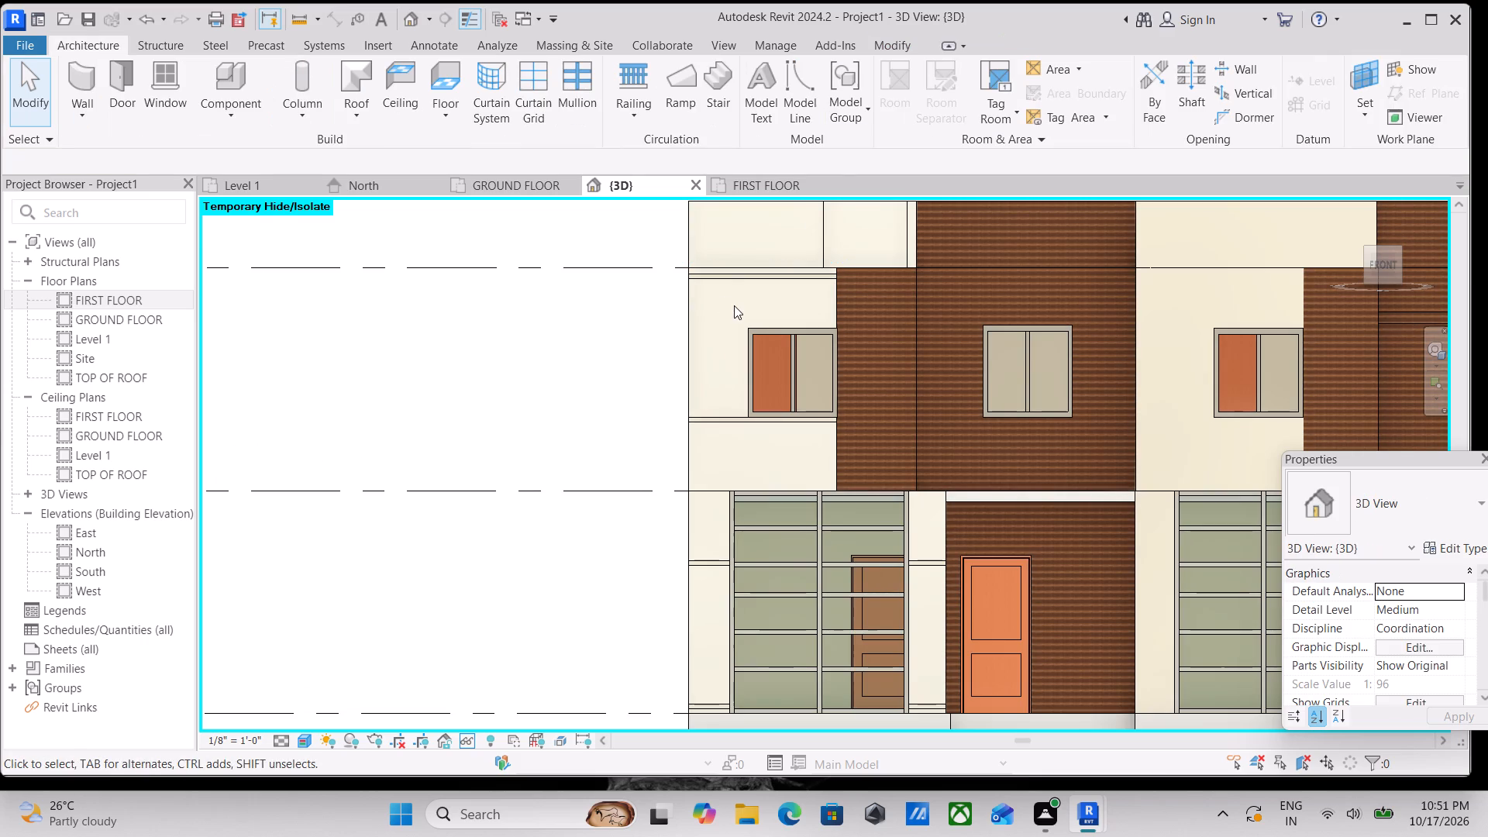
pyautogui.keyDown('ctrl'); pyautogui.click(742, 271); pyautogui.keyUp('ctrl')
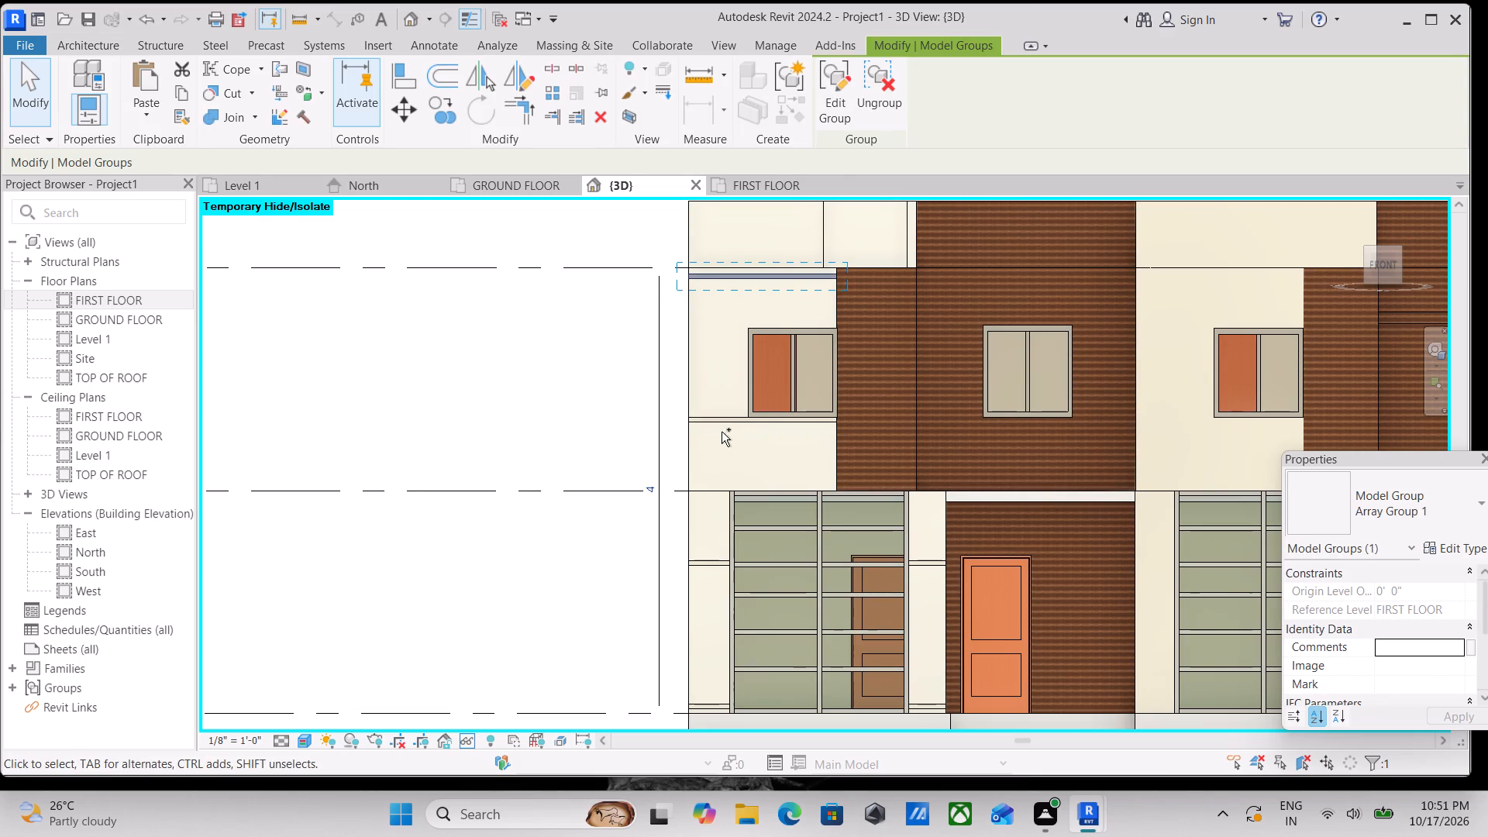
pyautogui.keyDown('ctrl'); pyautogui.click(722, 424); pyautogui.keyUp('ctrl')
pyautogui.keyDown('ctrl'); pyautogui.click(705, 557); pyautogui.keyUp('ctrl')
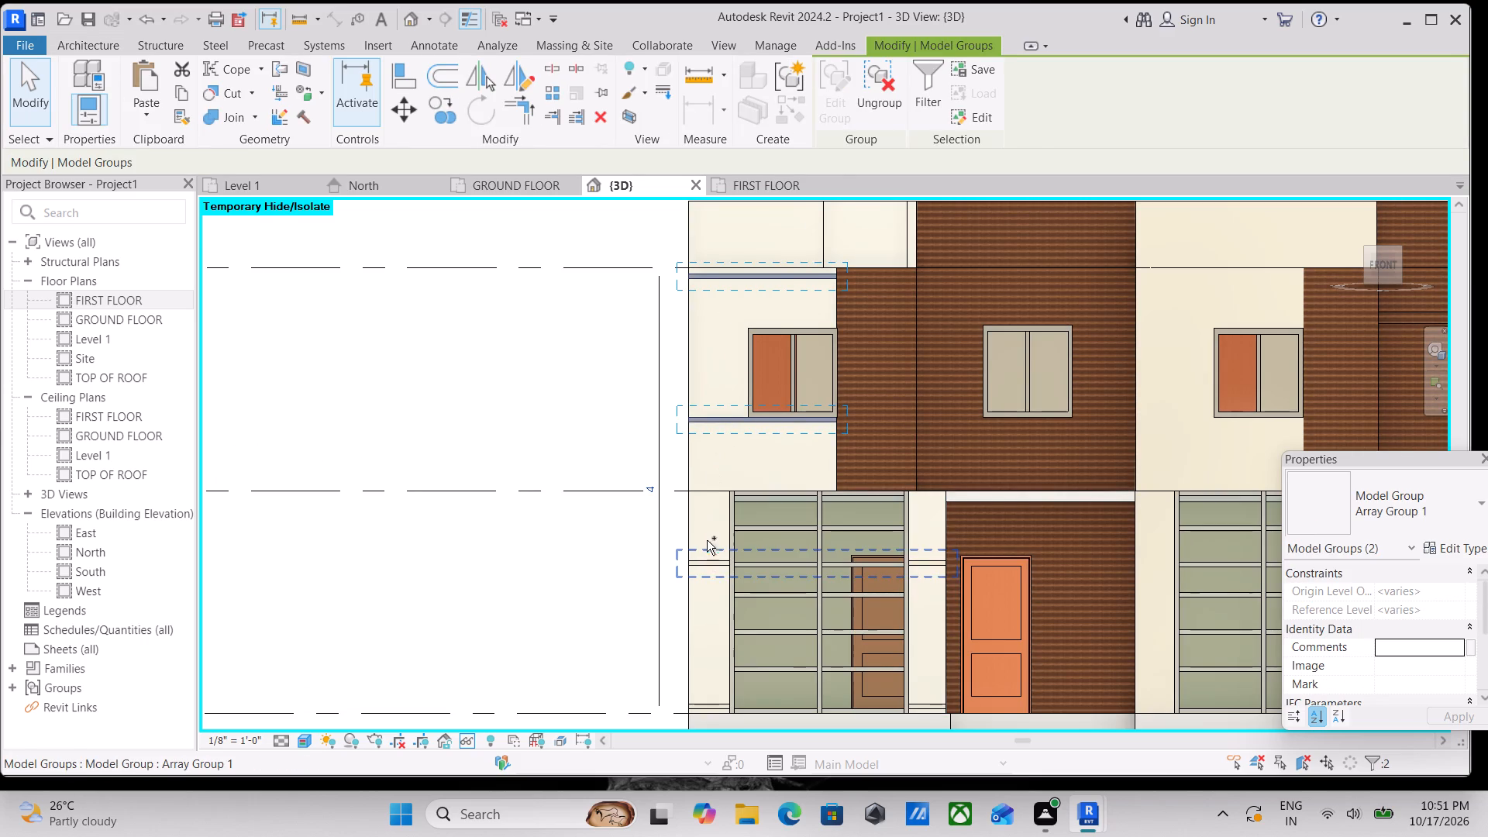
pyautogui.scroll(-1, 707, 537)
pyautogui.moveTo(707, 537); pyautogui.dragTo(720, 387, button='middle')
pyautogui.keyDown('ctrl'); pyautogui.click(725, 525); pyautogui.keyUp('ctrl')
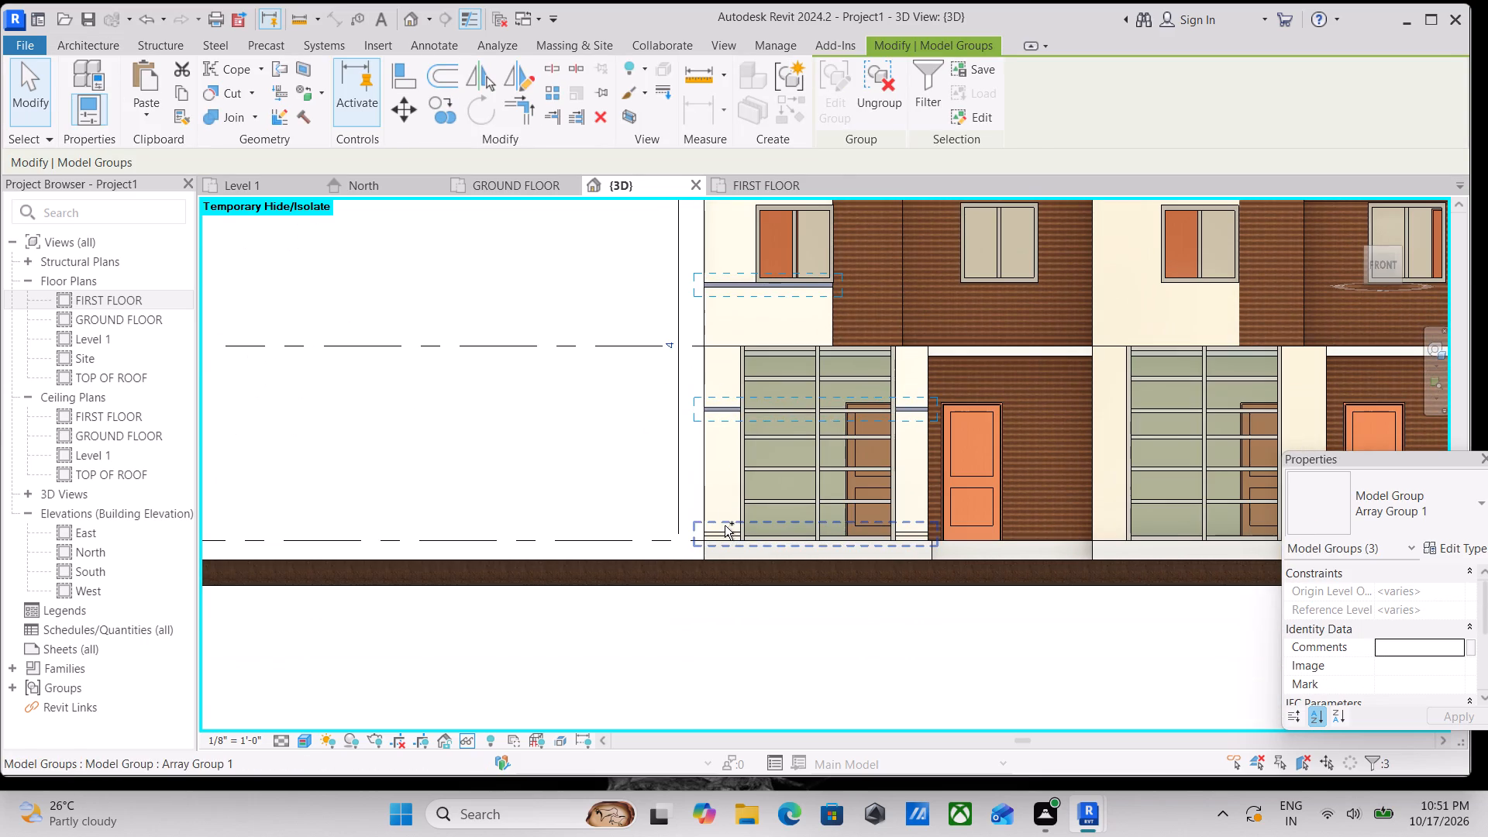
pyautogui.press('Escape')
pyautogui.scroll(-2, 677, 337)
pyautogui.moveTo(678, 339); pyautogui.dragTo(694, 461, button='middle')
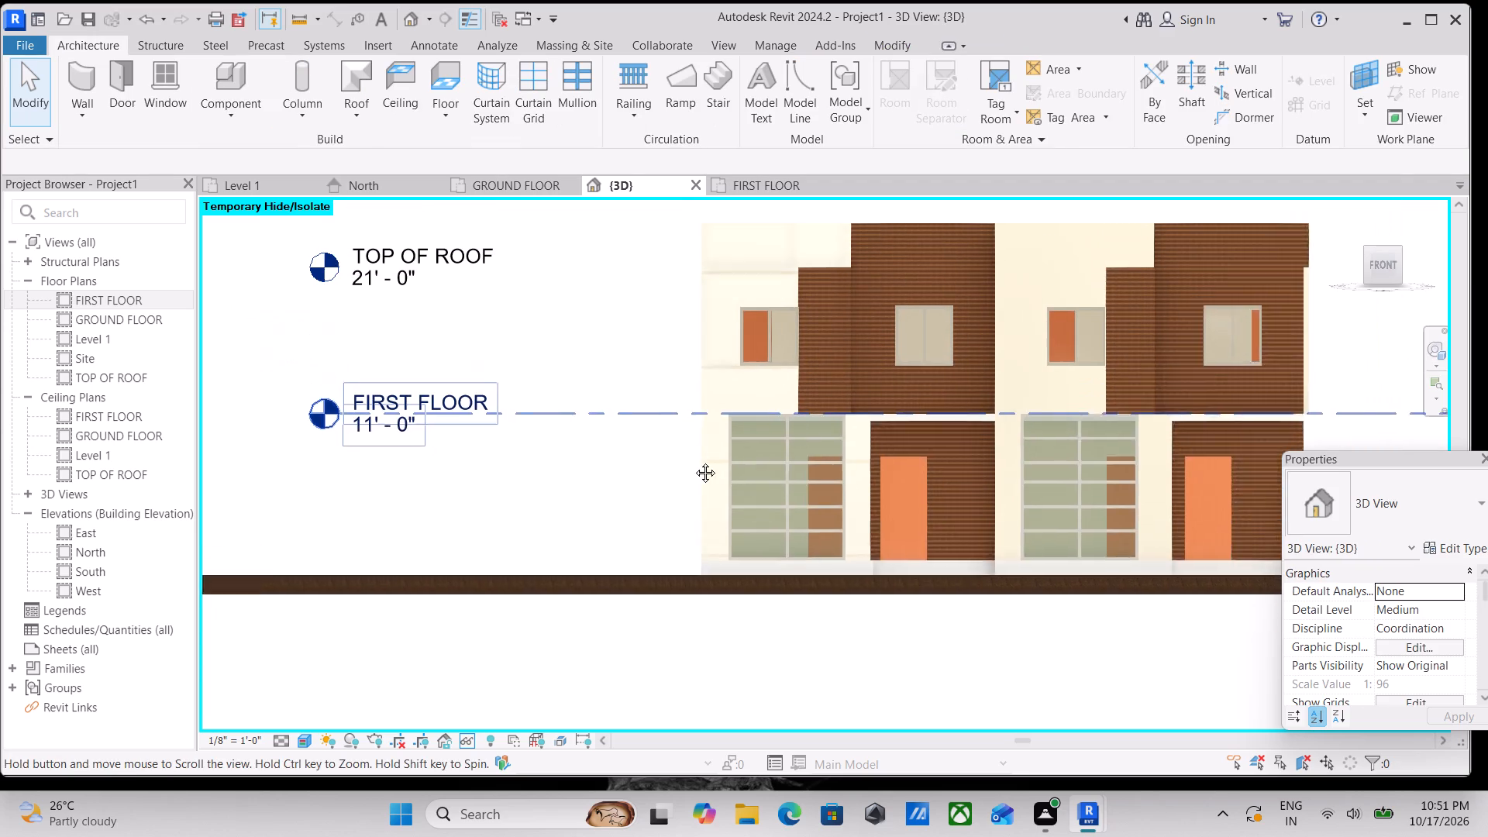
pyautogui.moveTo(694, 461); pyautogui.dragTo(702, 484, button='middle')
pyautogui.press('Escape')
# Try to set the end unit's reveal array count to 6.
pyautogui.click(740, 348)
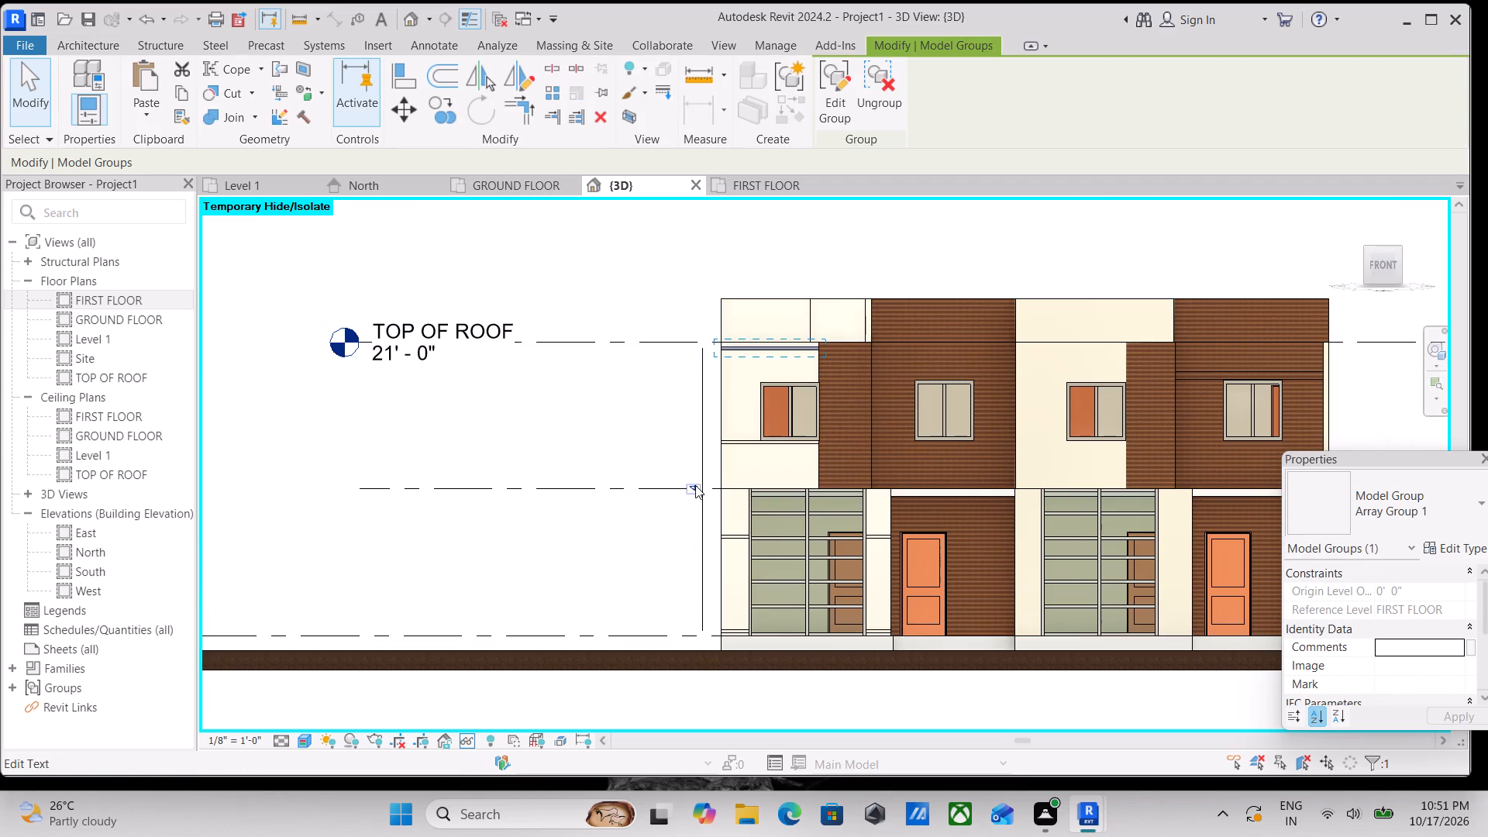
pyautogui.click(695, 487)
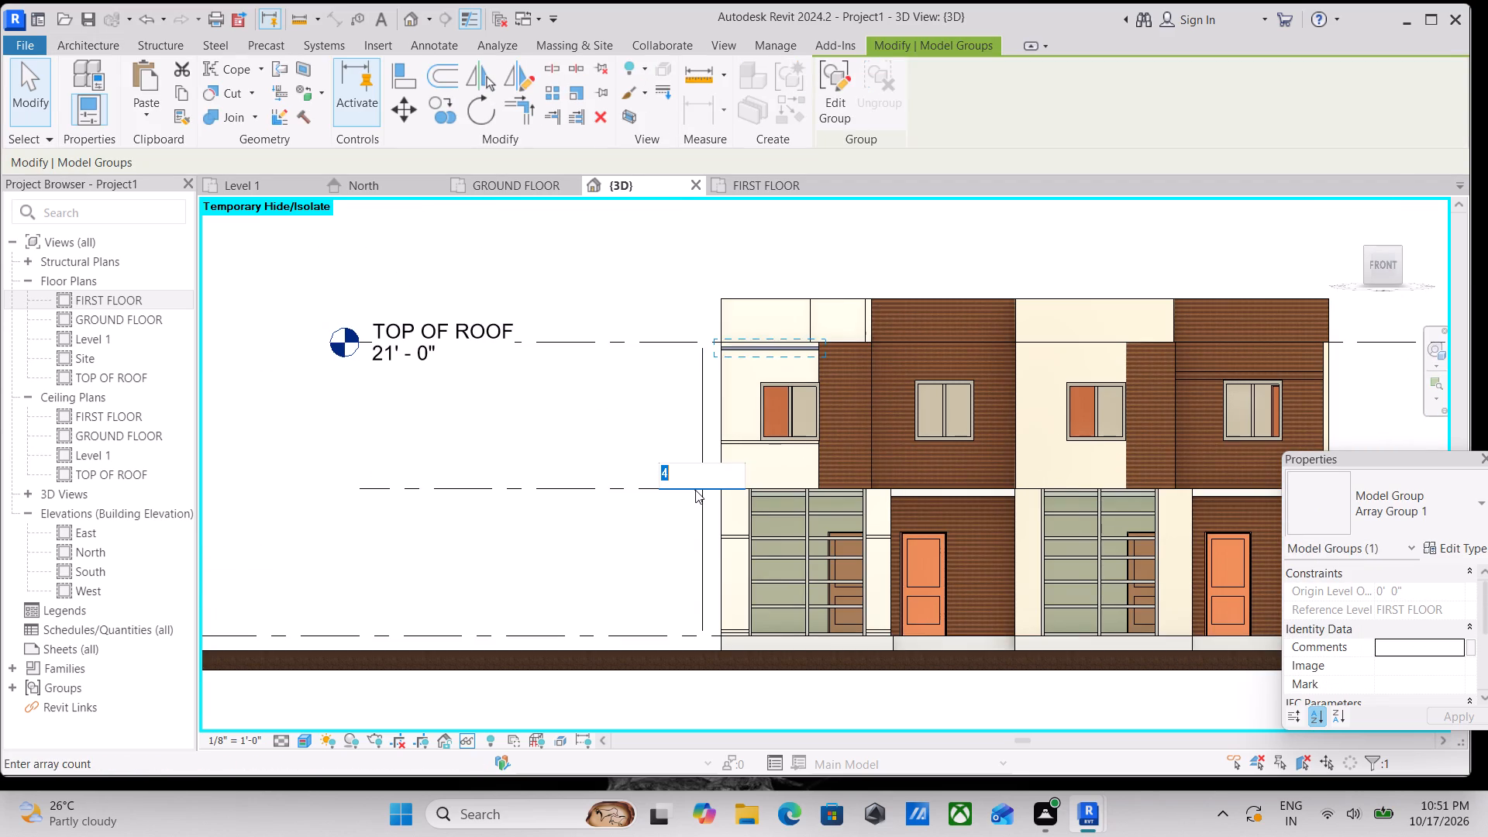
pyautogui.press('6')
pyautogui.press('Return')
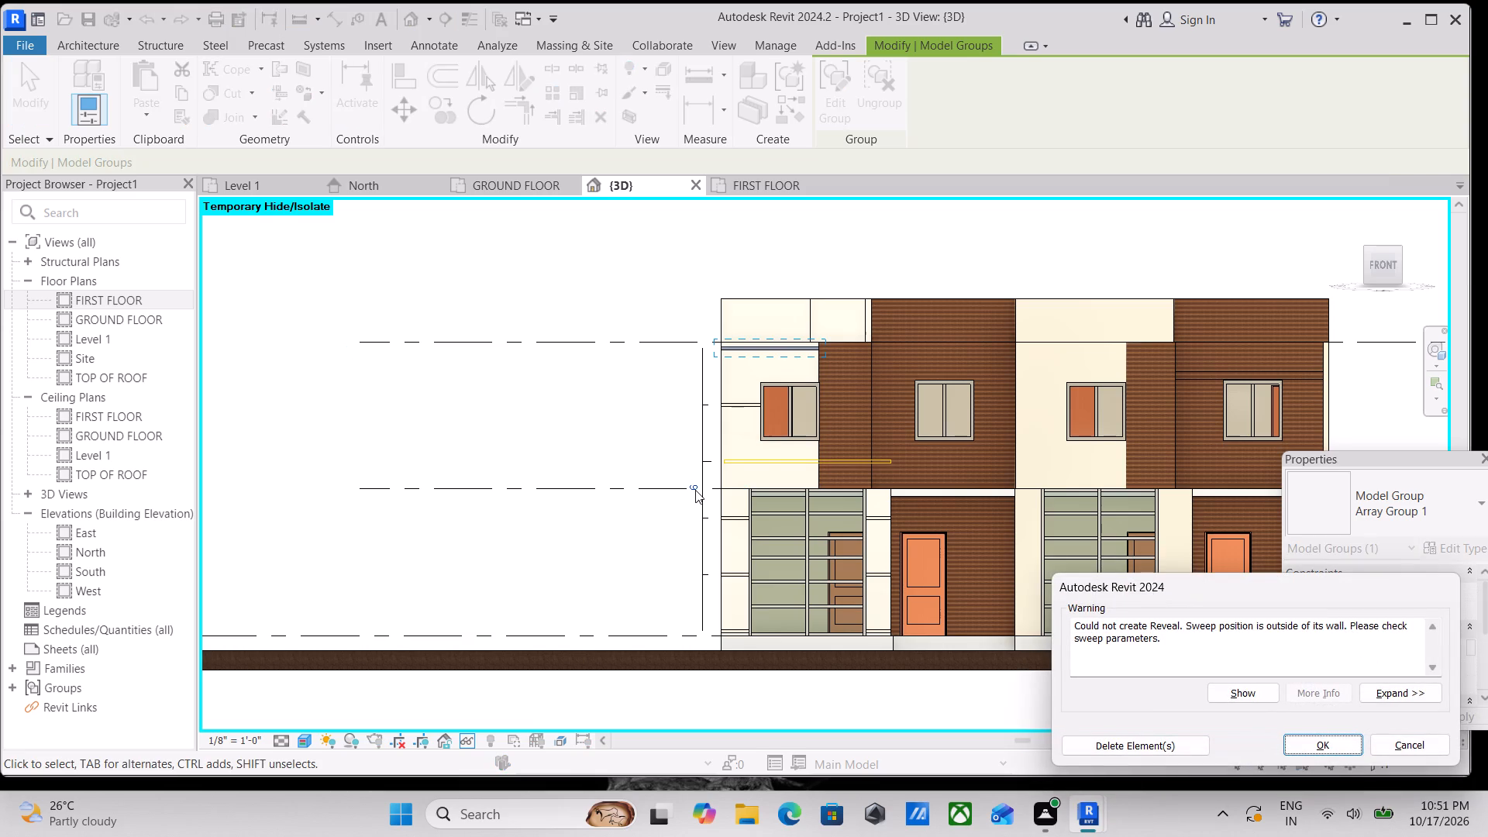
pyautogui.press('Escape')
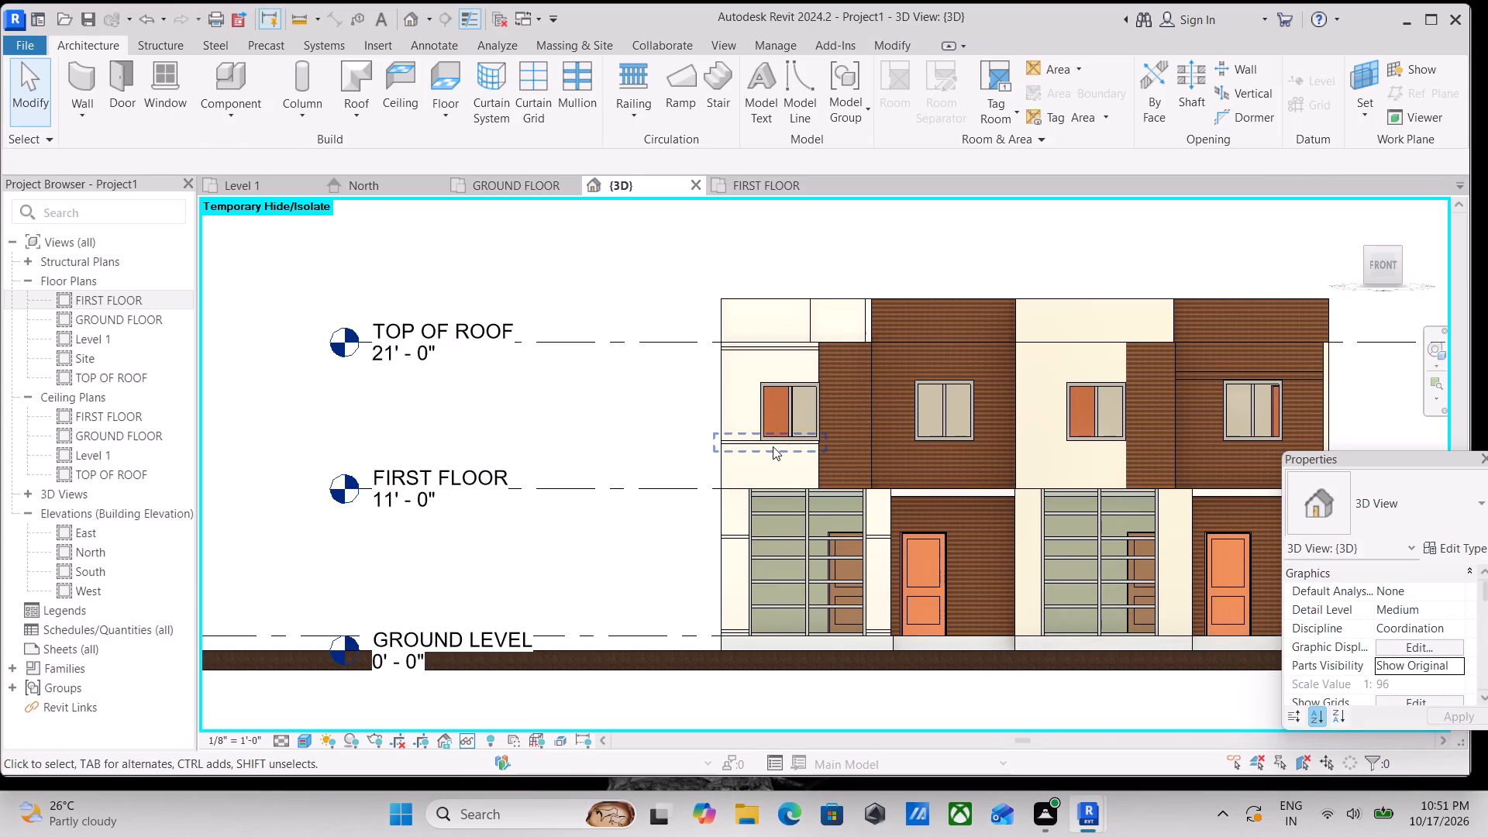
# Set the end unit's reveal array count to 6, deleting the reveal that falls outside its wall.
pyautogui.click(730, 346)
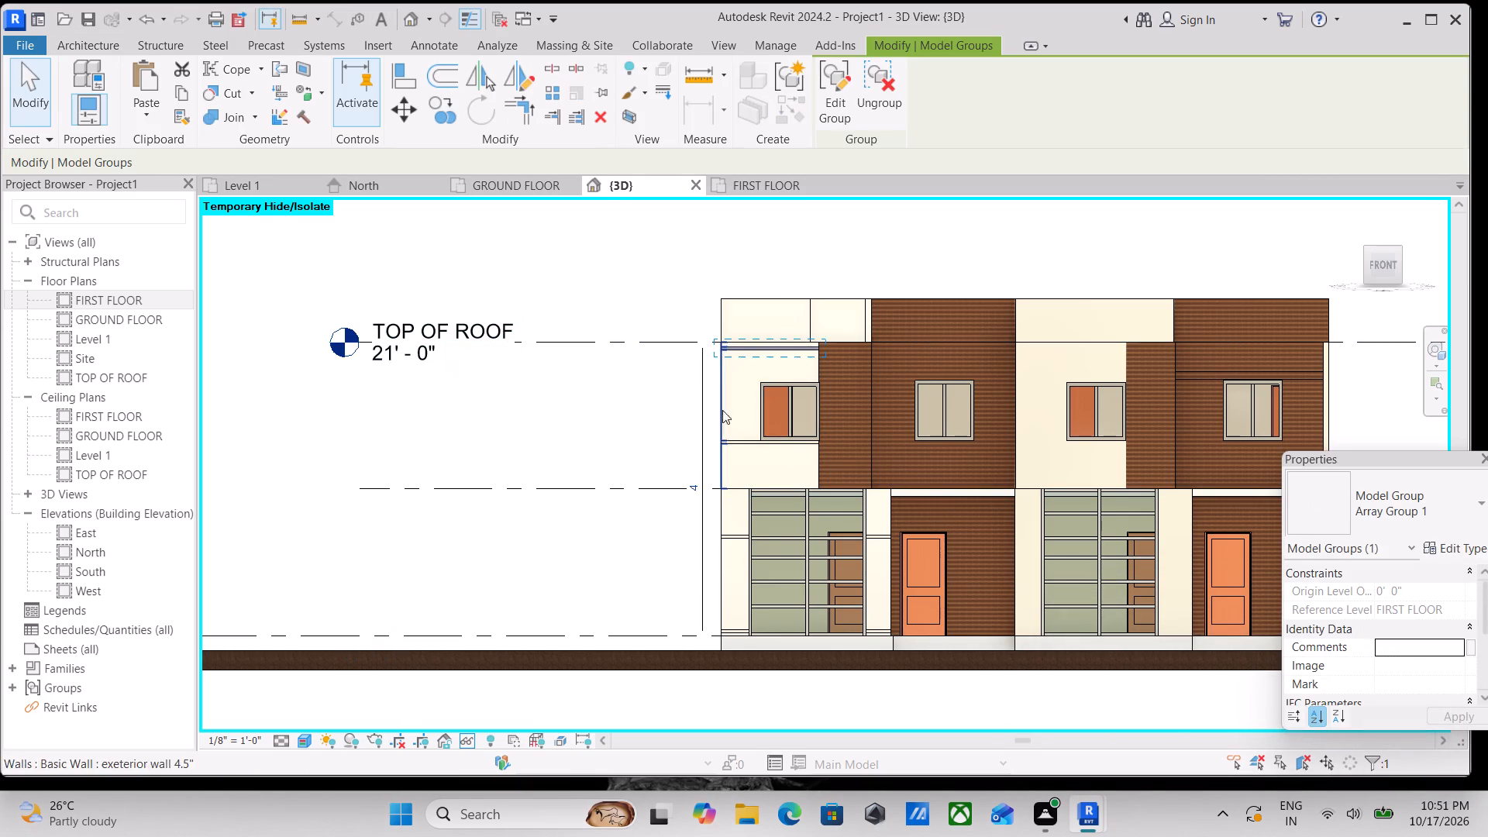
pyautogui.click(691, 482)
pyautogui.press('6')
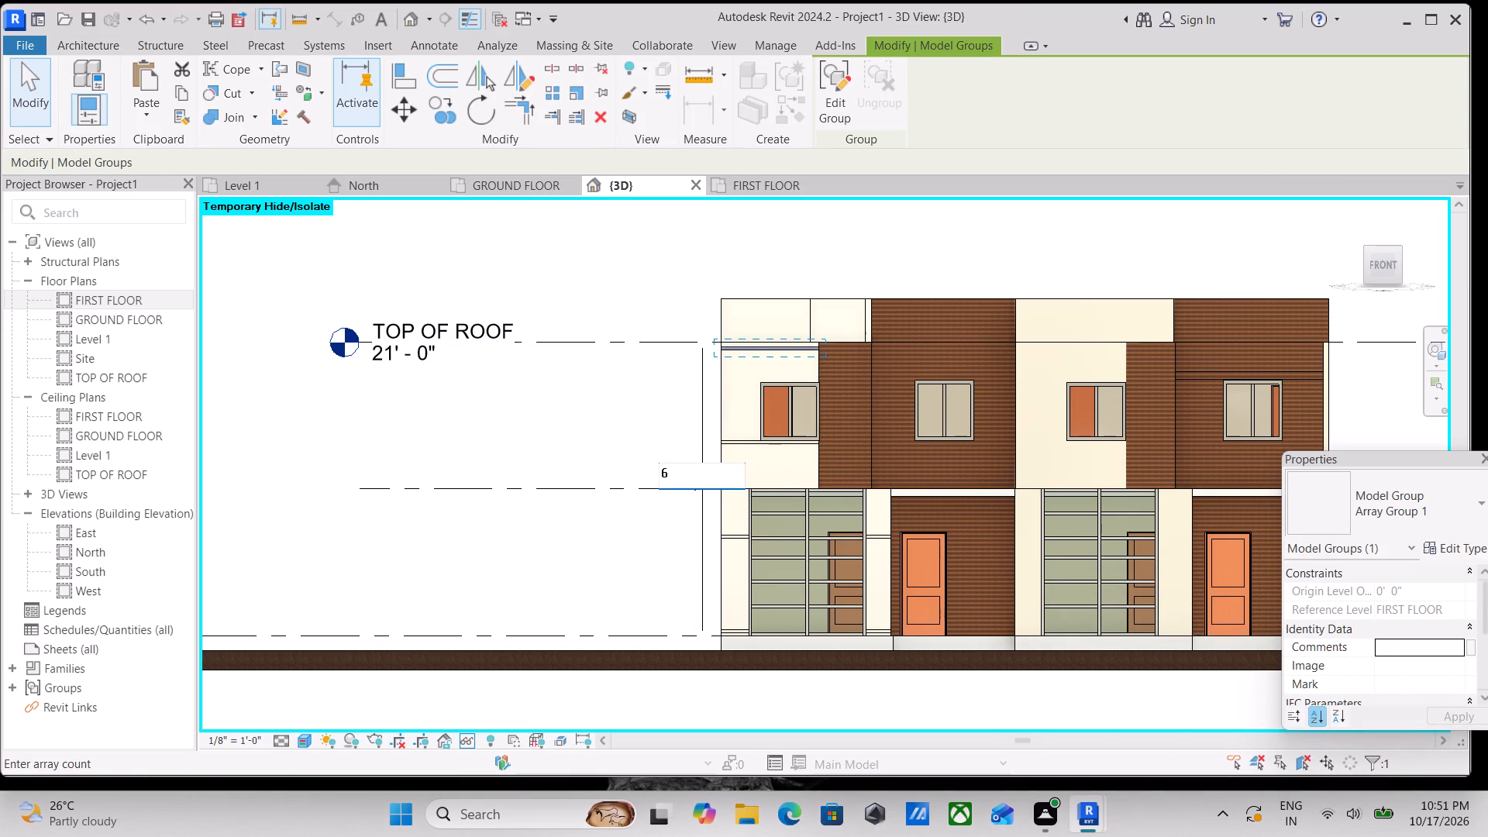
pyautogui.press('Return')
pyautogui.scroll(3, 933, 485)
pyautogui.scroll(1, 877, 457)
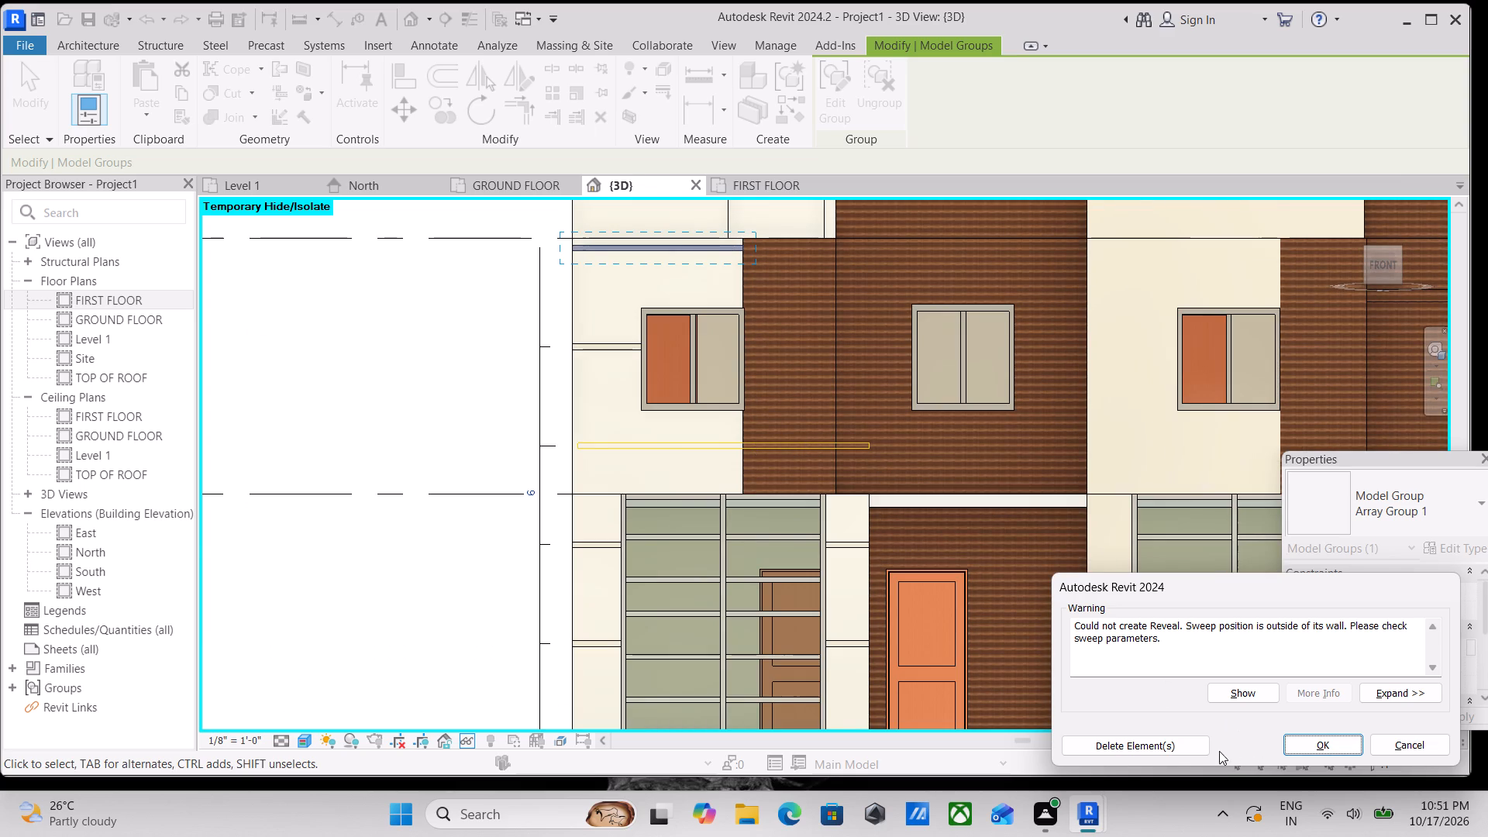
pyautogui.click(1165, 748)
# Check the individual reveals of the array along the end unit's front wall in the front view.
pyautogui.scroll(-2, 674, 468)
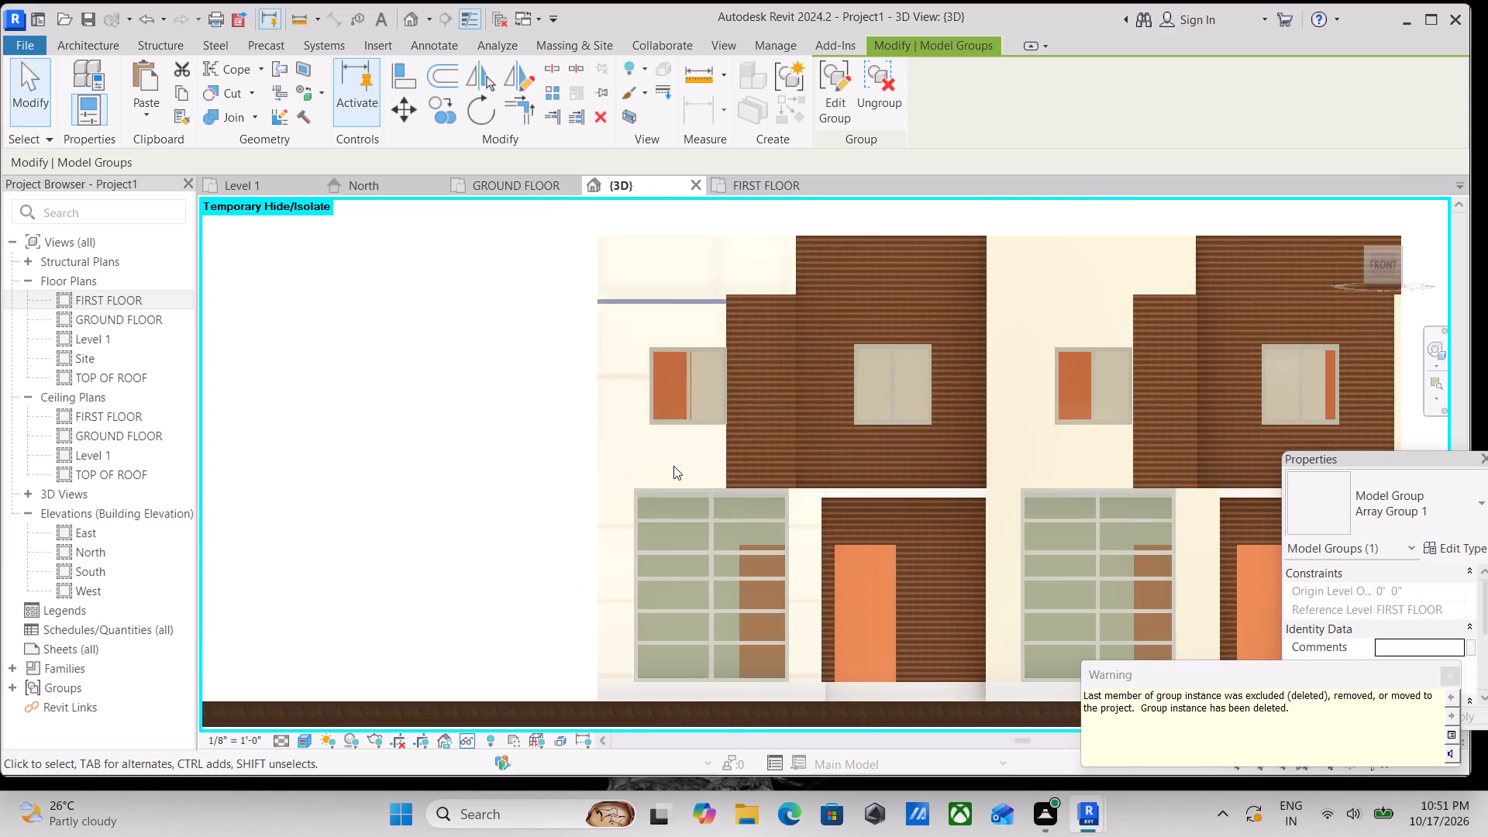
pyautogui.scroll(1, 647, 428)
pyautogui.scroll(-2, 648, 436)
pyautogui.moveTo(648, 436); pyautogui.dragTo(663, 416, button='middle')
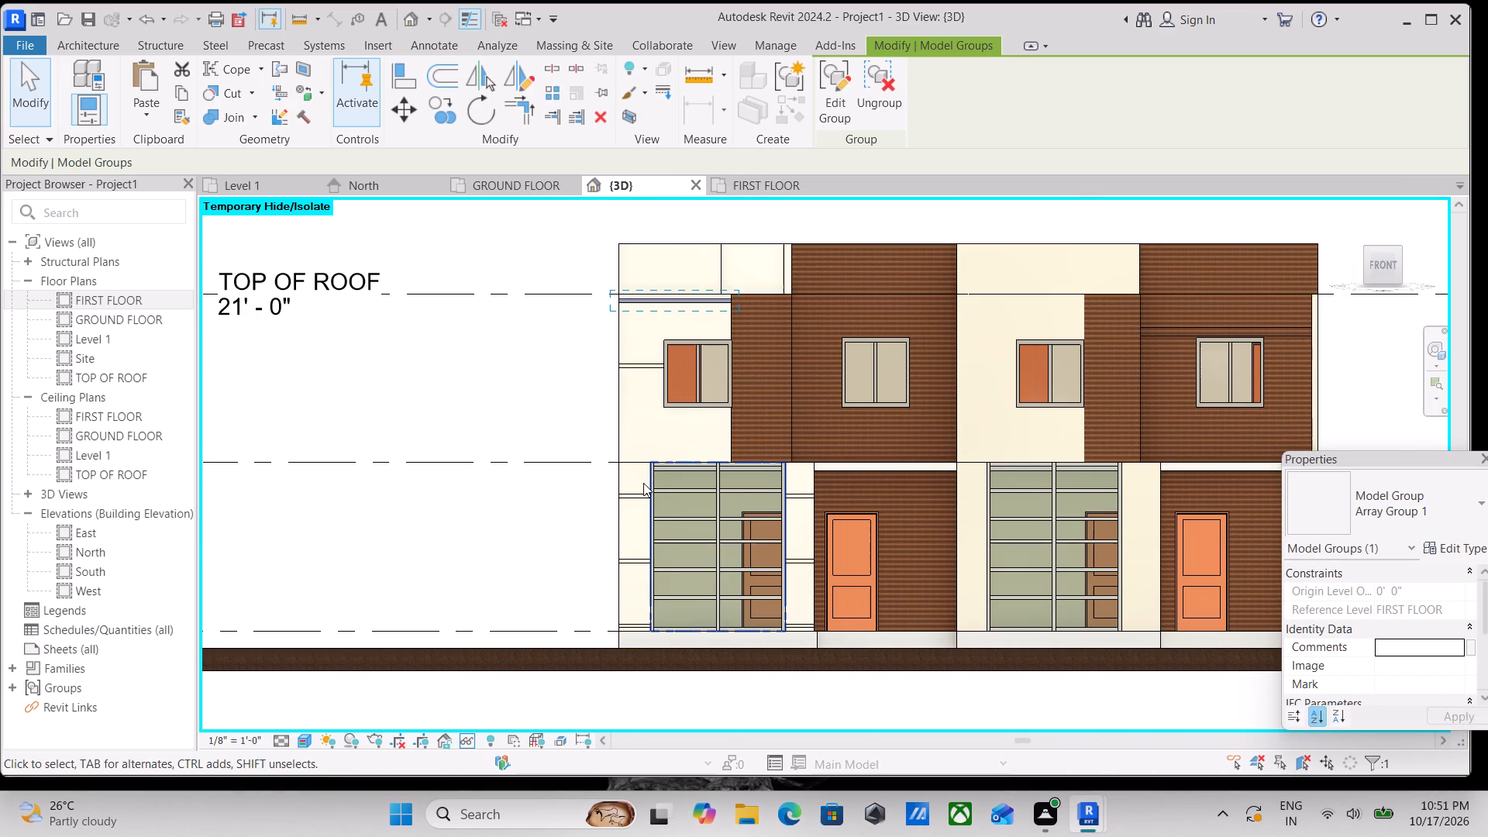
pyautogui.click(638, 492)
pyautogui.click(638, 363)
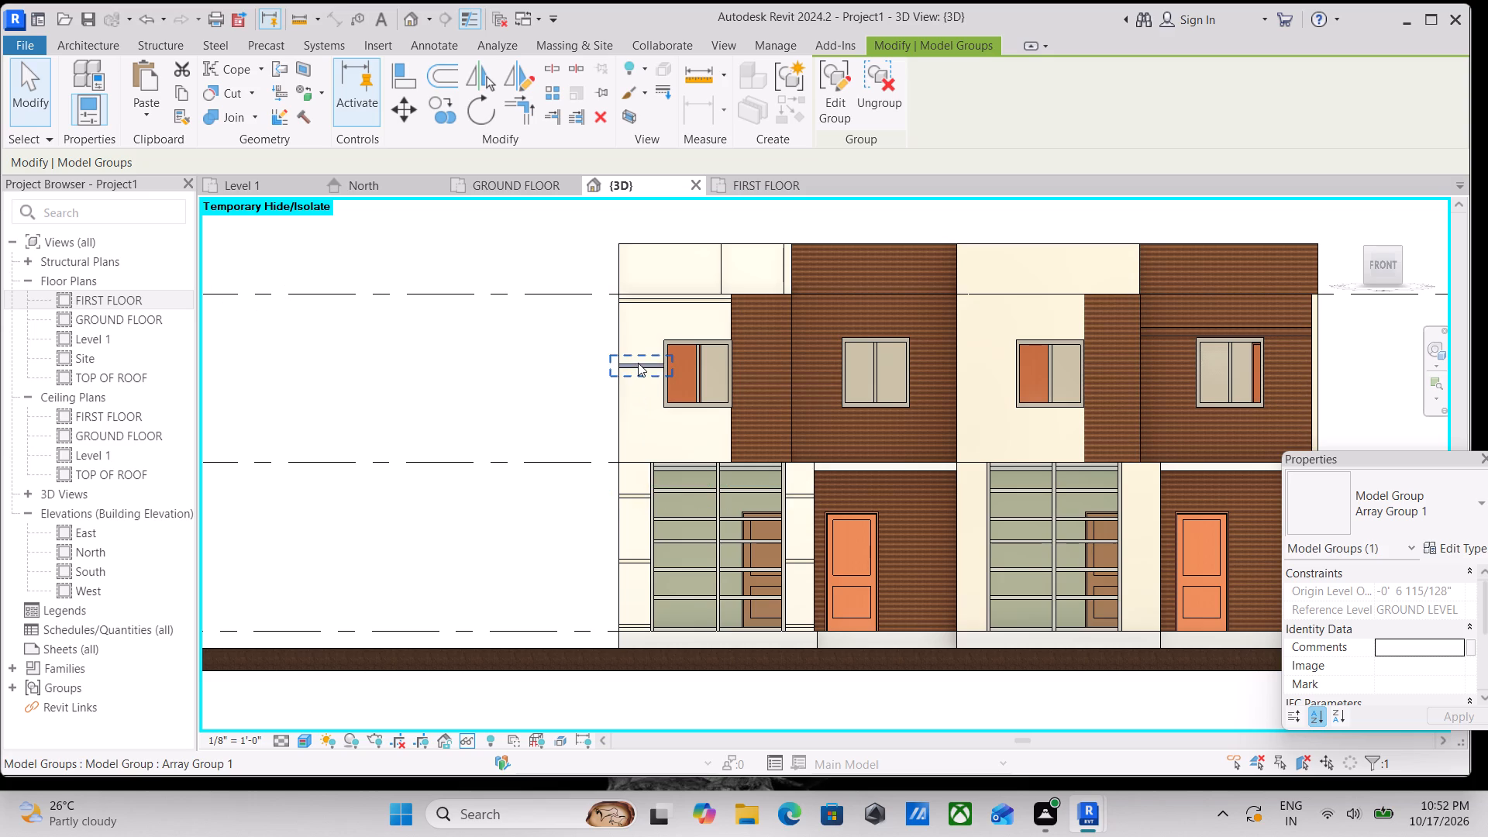
pyautogui.click(640, 302)
pyautogui.scroll(-2, 640, 302)
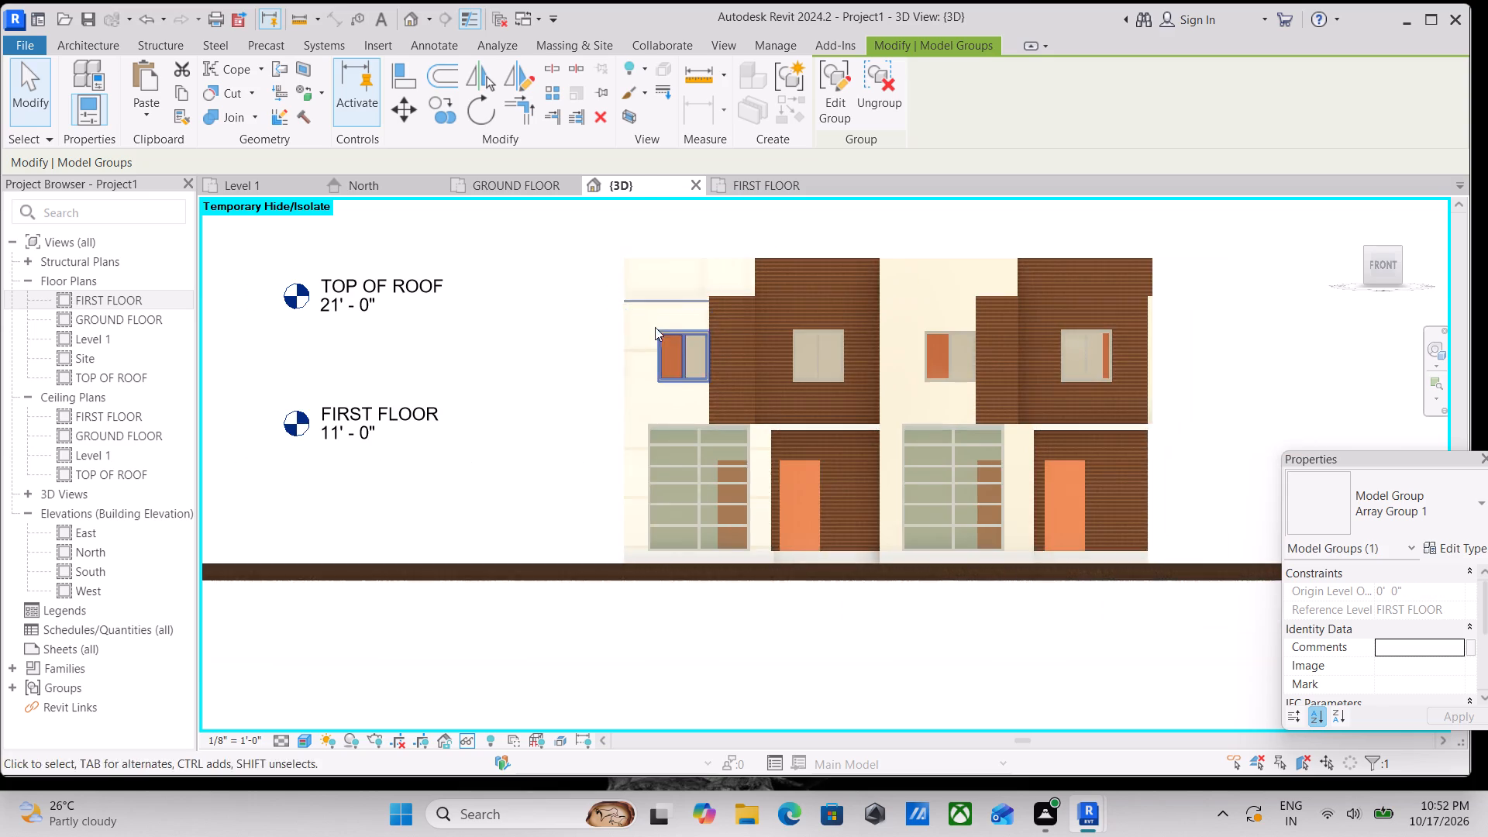
pyautogui.press('Escape')
pyautogui.moveTo(658, 367); pyautogui.dragTo(735, 325, button='middle')
pyautogui.scroll(1, 712, 387)
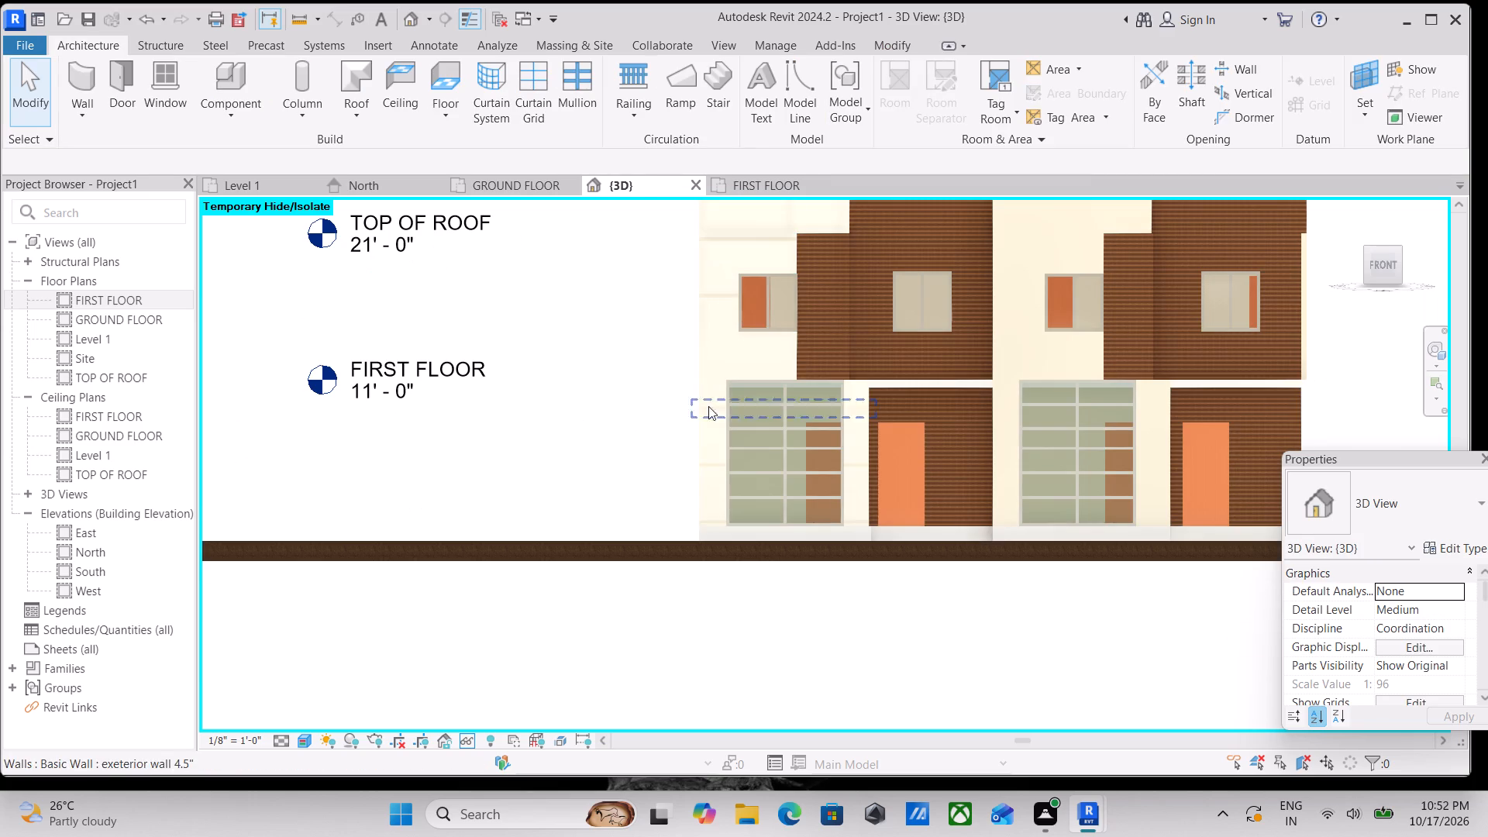
pyautogui.click(702, 439)
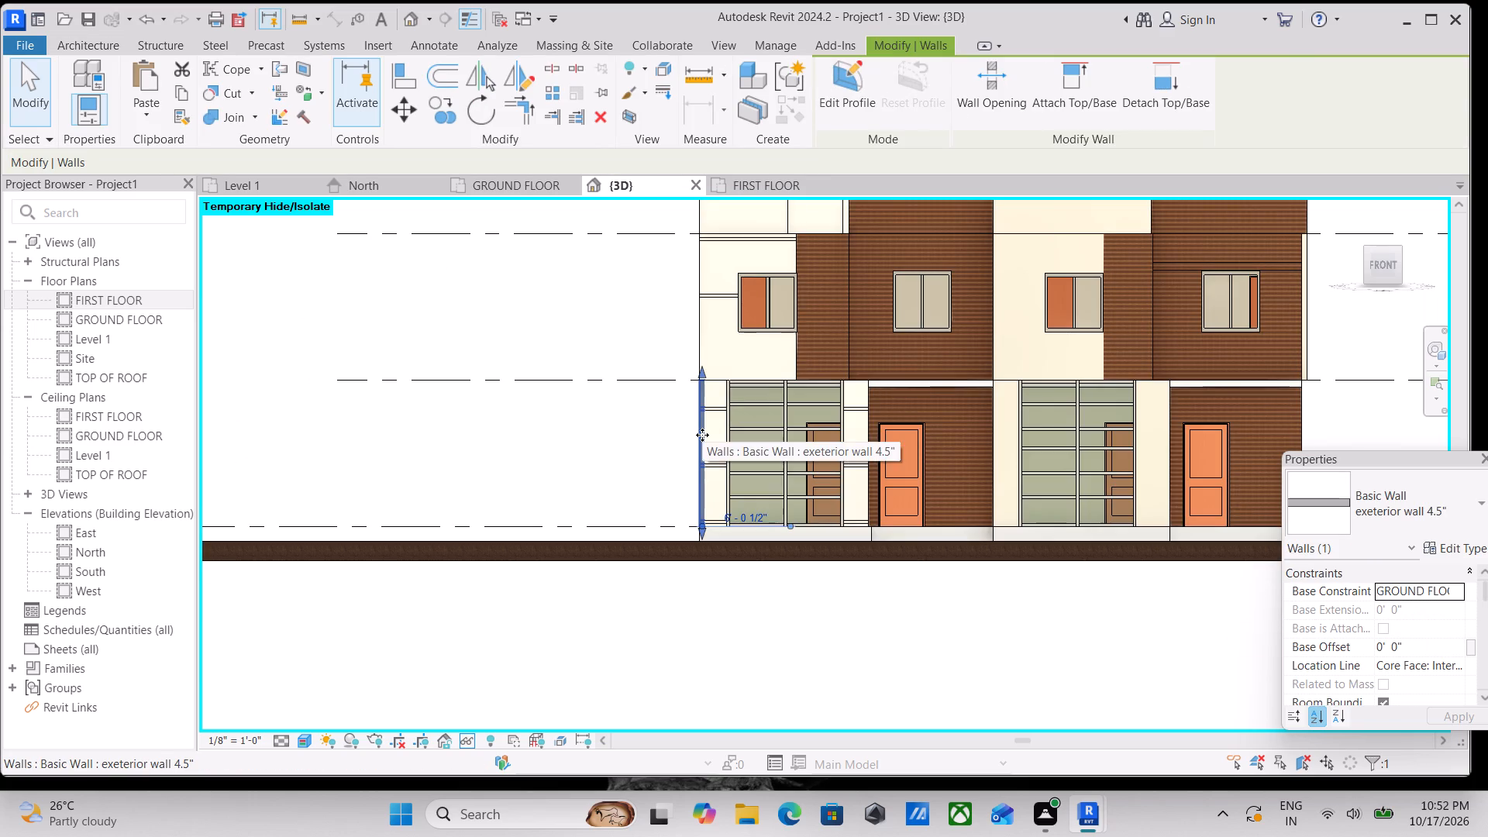
pyautogui.press('Escape')
# Examine the reveal spacing around the end unit's upper-floor window from an angled view, and return to the front view.
pyautogui.scroll(-5, 702, 434)
pyautogui.keyDown('shift'); pyautogui.moveTo(702, 345); pyautogui.dragTo(821, 497, button='middle'); pyautogui.keyUp('shift')
pyautogui.scroll(9, 721, 353)
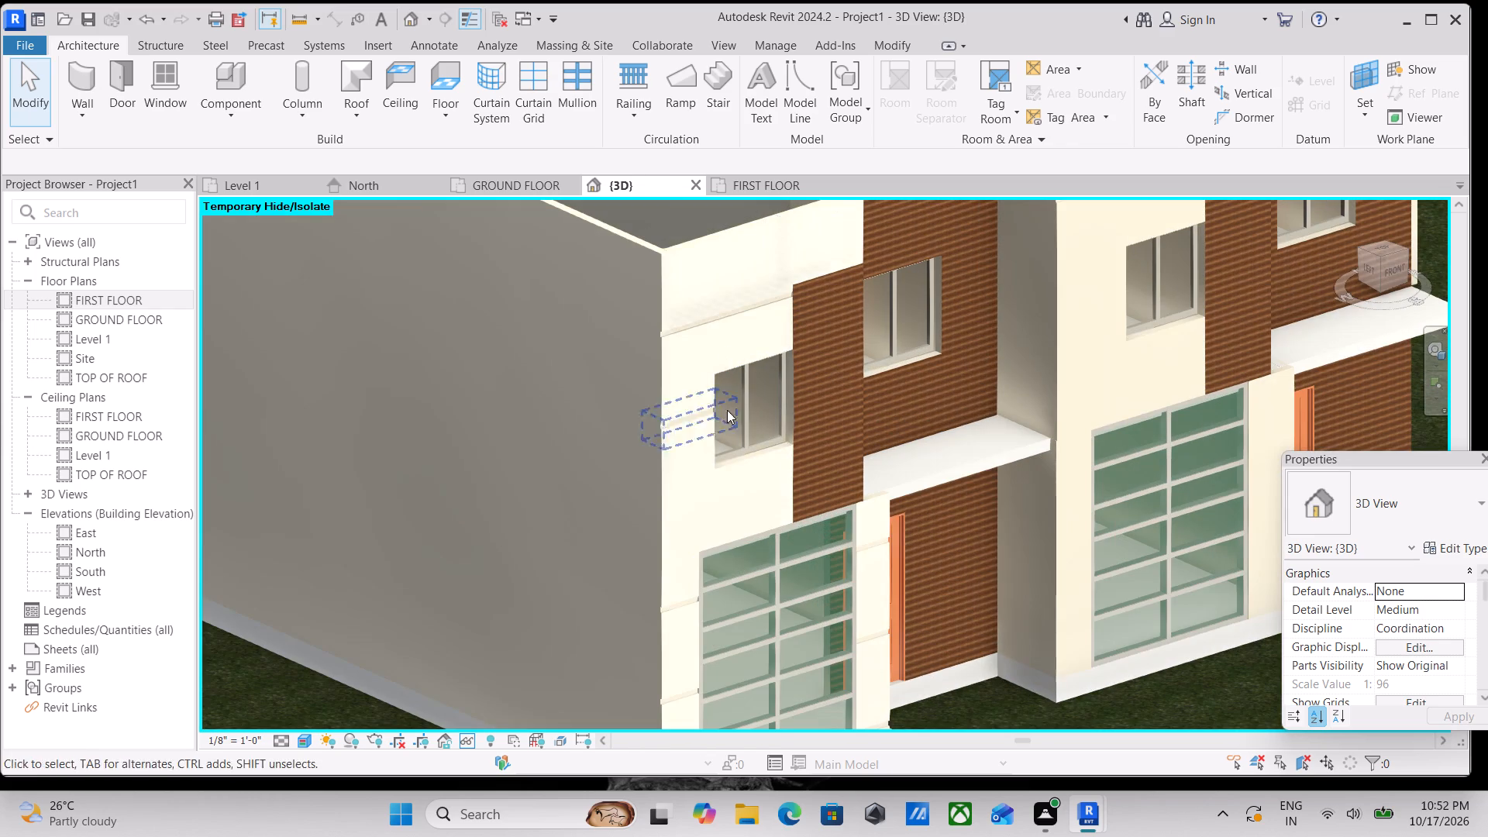
pyautogui.scroll(5, 703, 341)
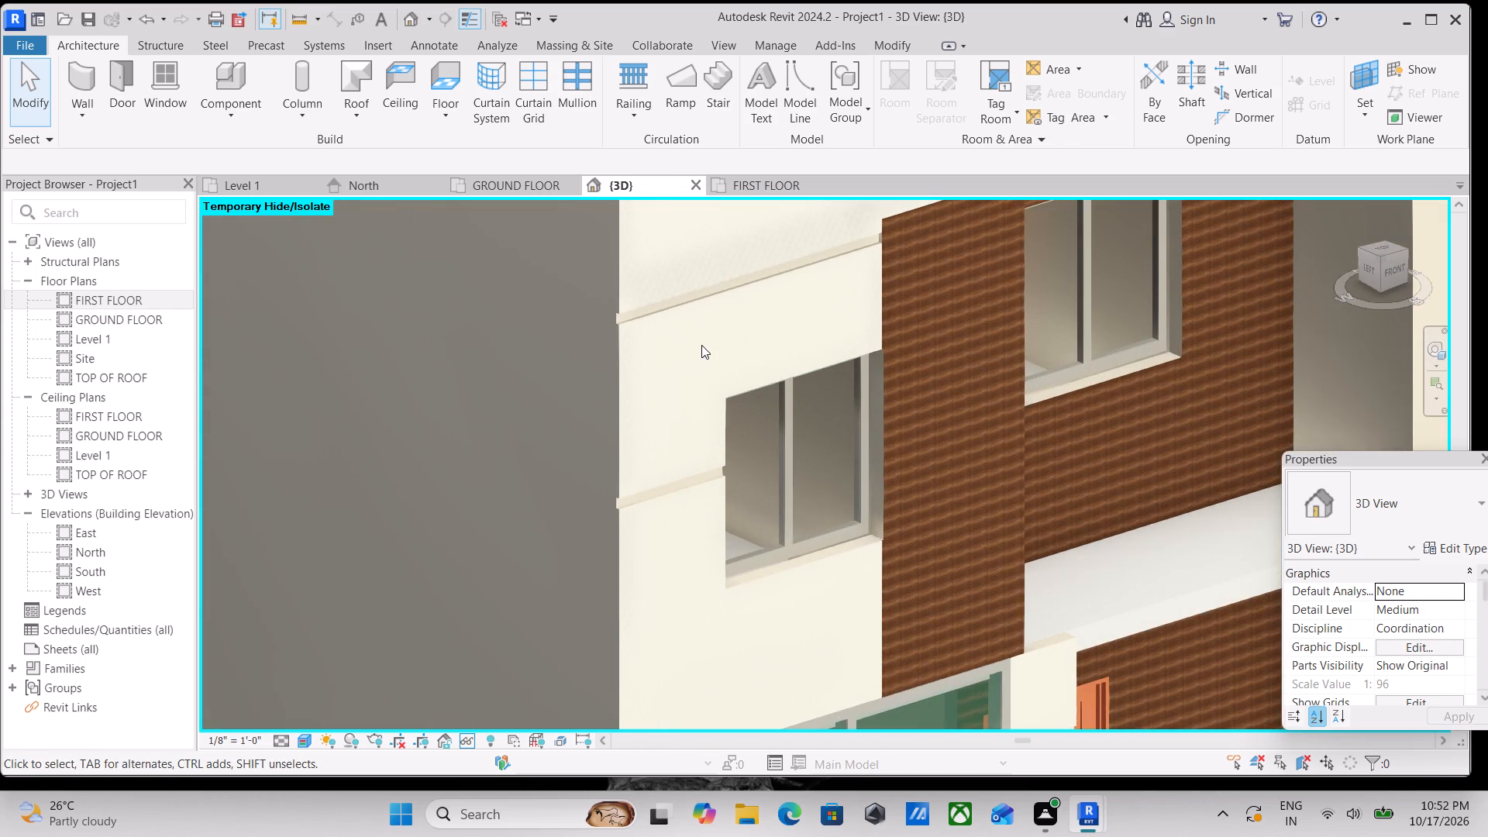
pyautogui.scroll(-6, 701, 345)
pyautogui.moveTo(704, 343); pyautogui.dragTo(608, 340, button='middle')
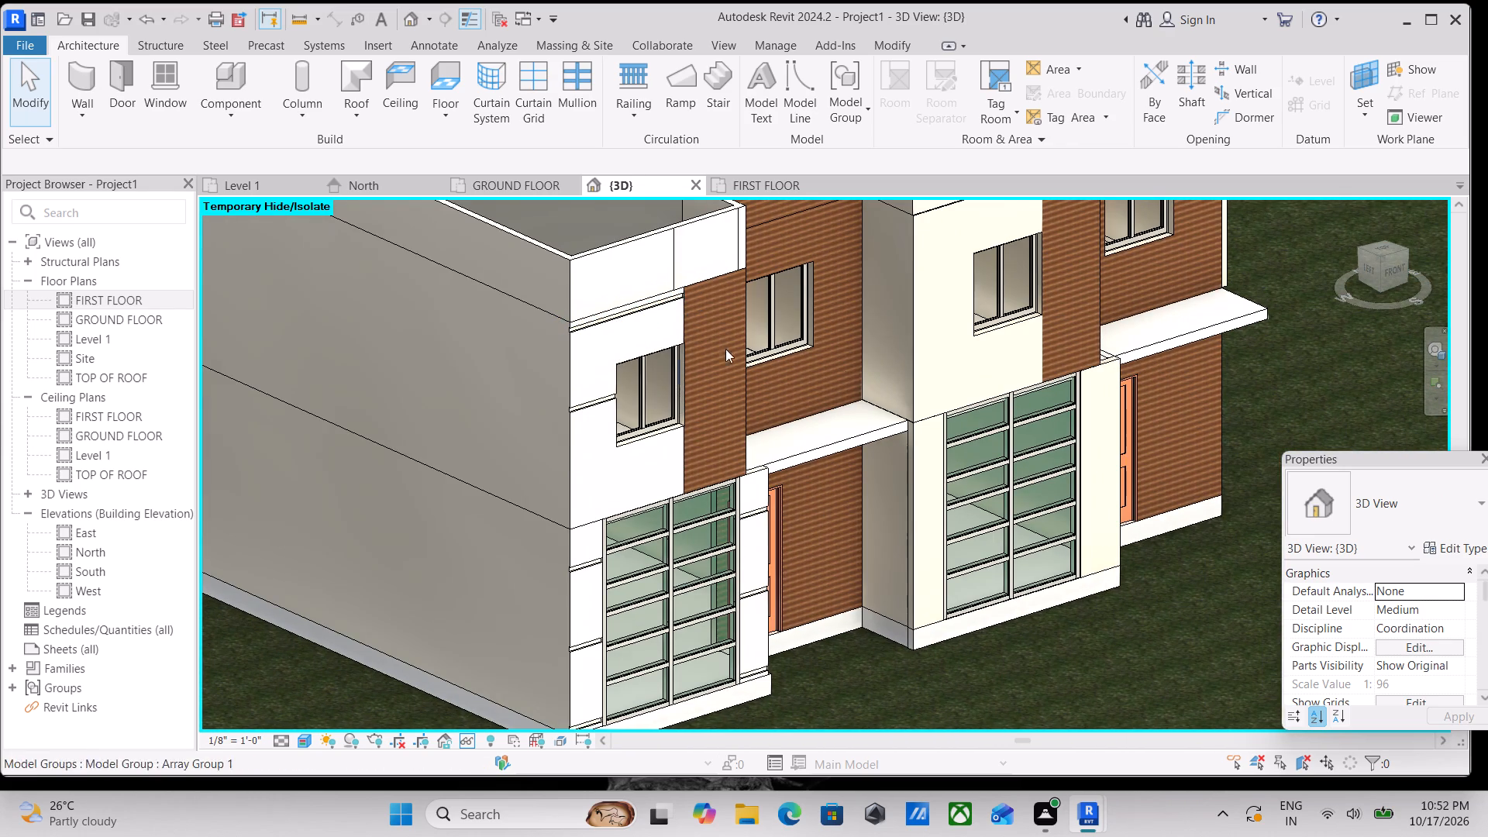
pyautogui.click(1392, 275)
pyautogui.scroll(2, 955, 392)
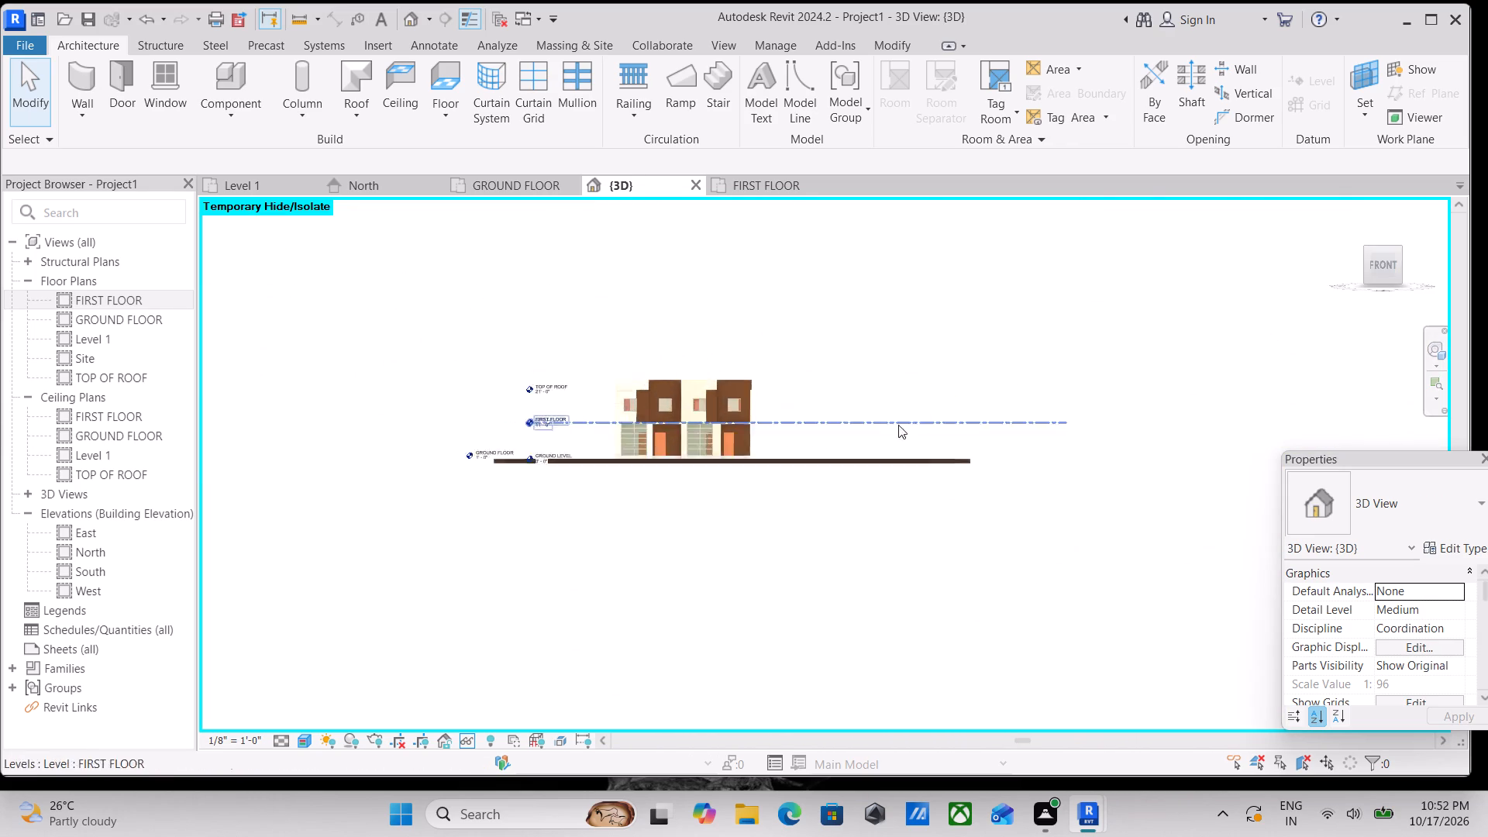
# Copy the end unit's five reveal groups from their wall corner to the matching corner of the neighbouring unit's light front wall.
pyautogui.scroll(8, 898, 425)
pyautogui.scroll(7, 484, 415)
pyautogui.moveTo(519, 413); pyautogui.dragTo(555, 432, button='middle')
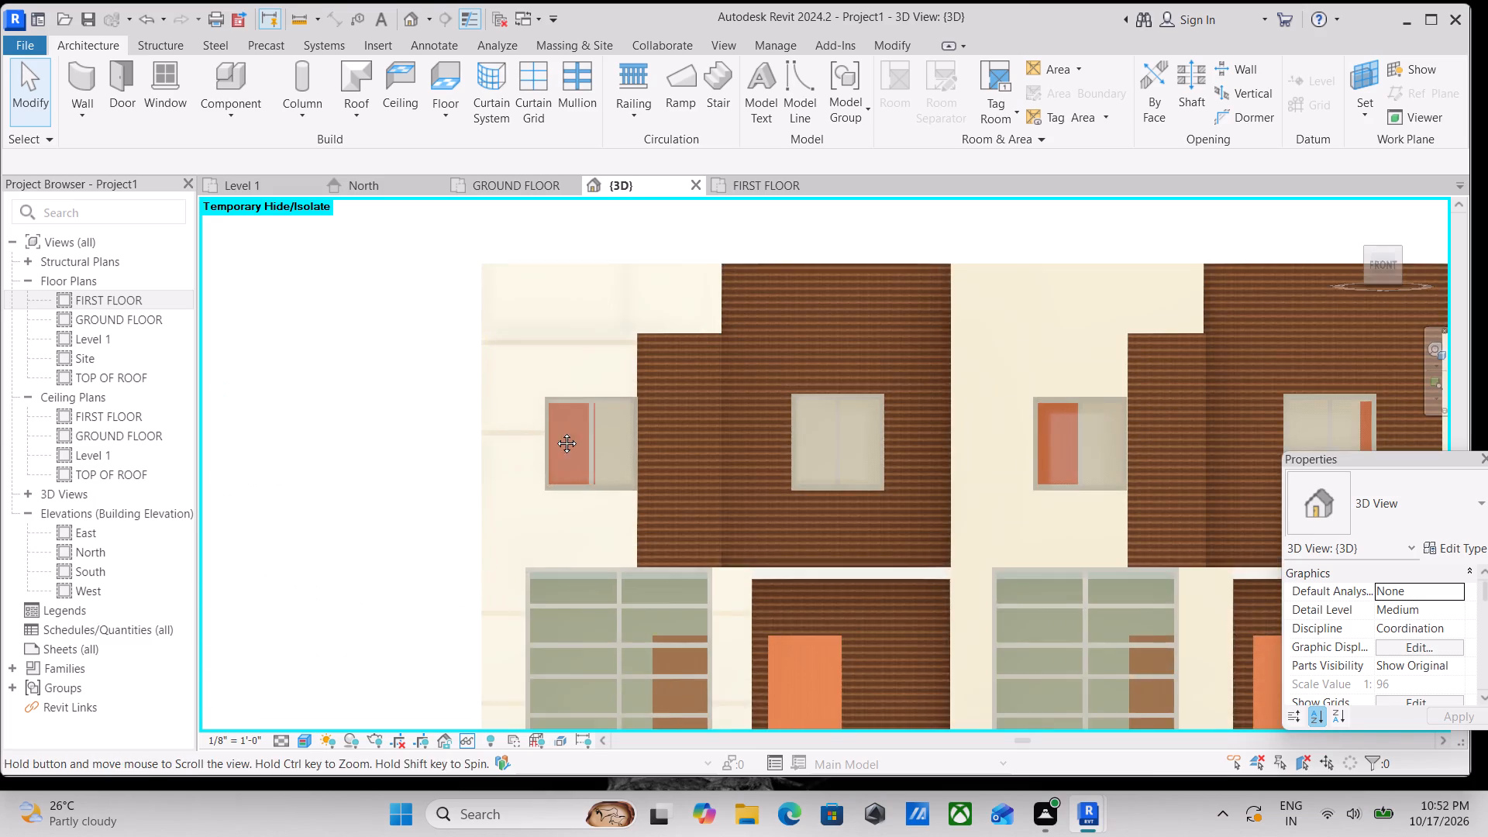
pyautogui.moveTo(555, 432); pyautogui.dragTo(613, 447, button='middle')
pyautogui.keyDown('ctrl'); pyautogui.click(618, 379); pyautogui.keyUp('ctrl')
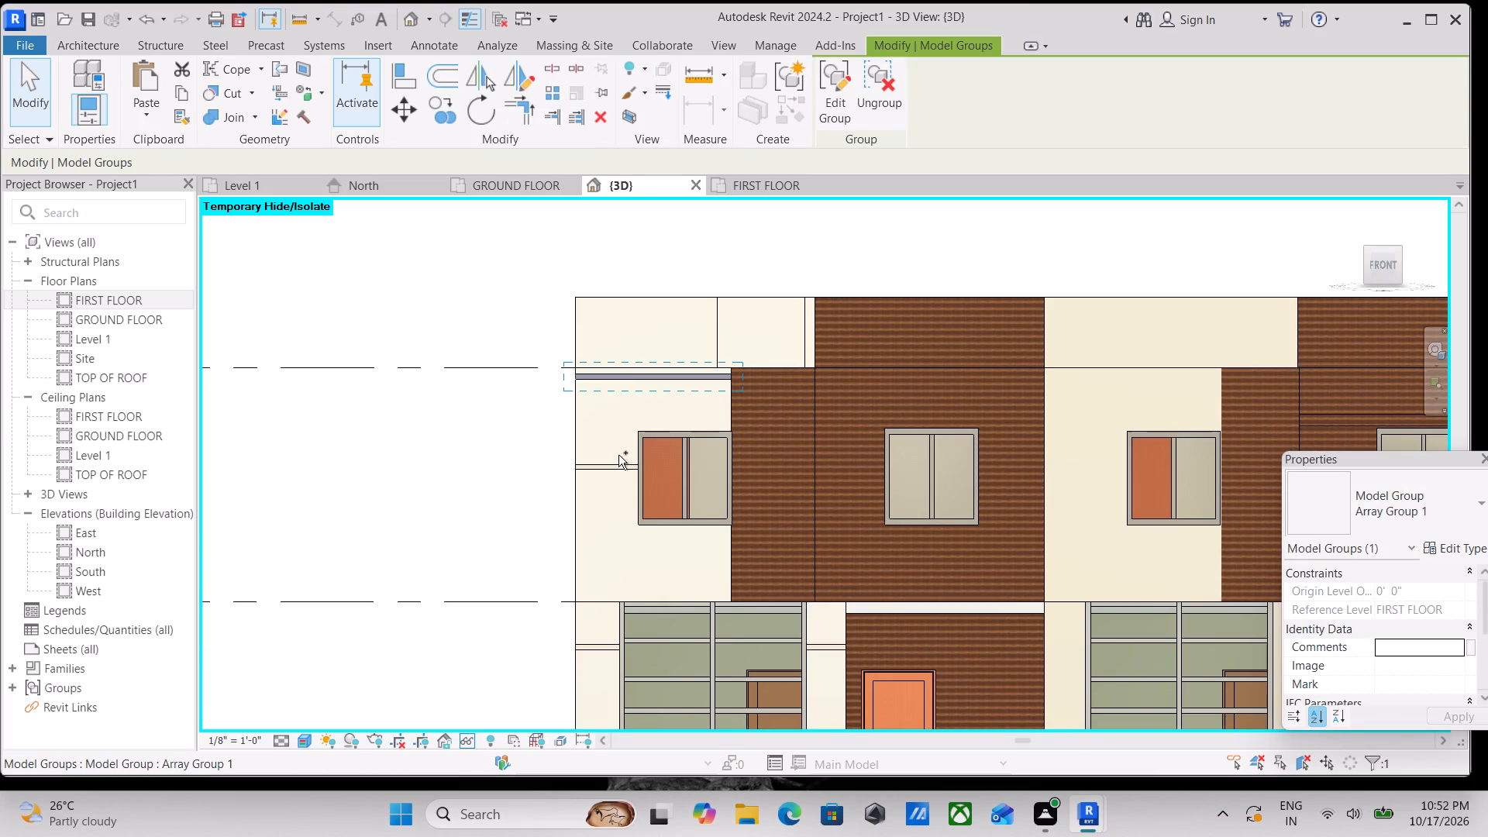
pyautogui.keyDown('ctrl'); pyautogui.click(618, 467); pyautogui.keyUp('ctrl')
pyautogui.scroll(-1, 619, 461)
pyautogui.moveTo(619, 460); pyautogui.dragTo(634, 348, button='middle')
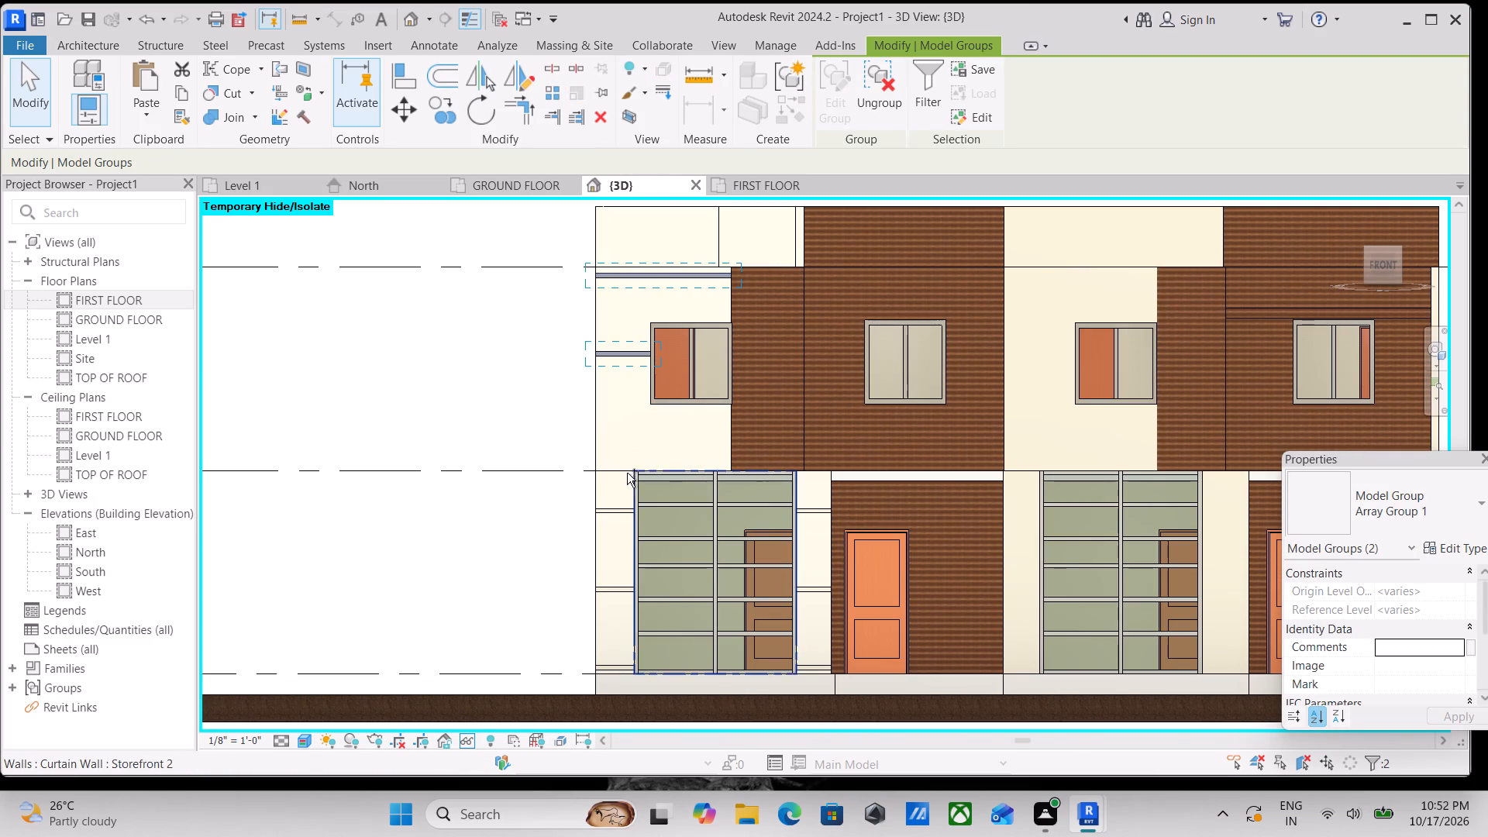
pyautogui.keyDown('ctrl'); pyautogui.click(608, 515); pyautogui.keyUp('ctrl')
pyautogui.scroll(-1, 605, 512)
pyautogui.moveTo(604, 509); pyautogui.dragTo(618, 391, button='middle')
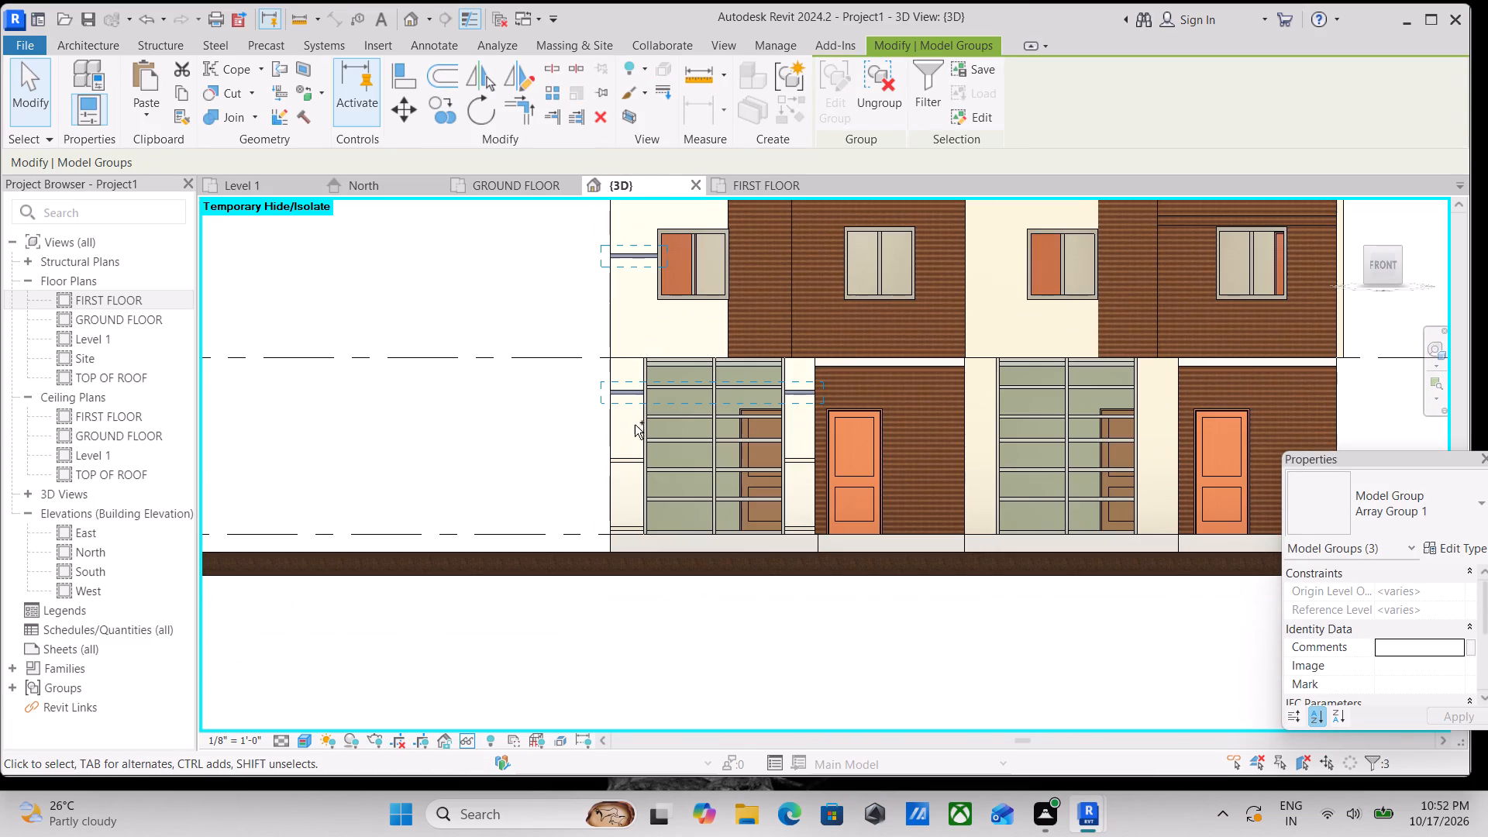
pyautogui.keyDown('ctrl'); pyautogui.click(635, 459); pyautogui.keyUp('ctrl')
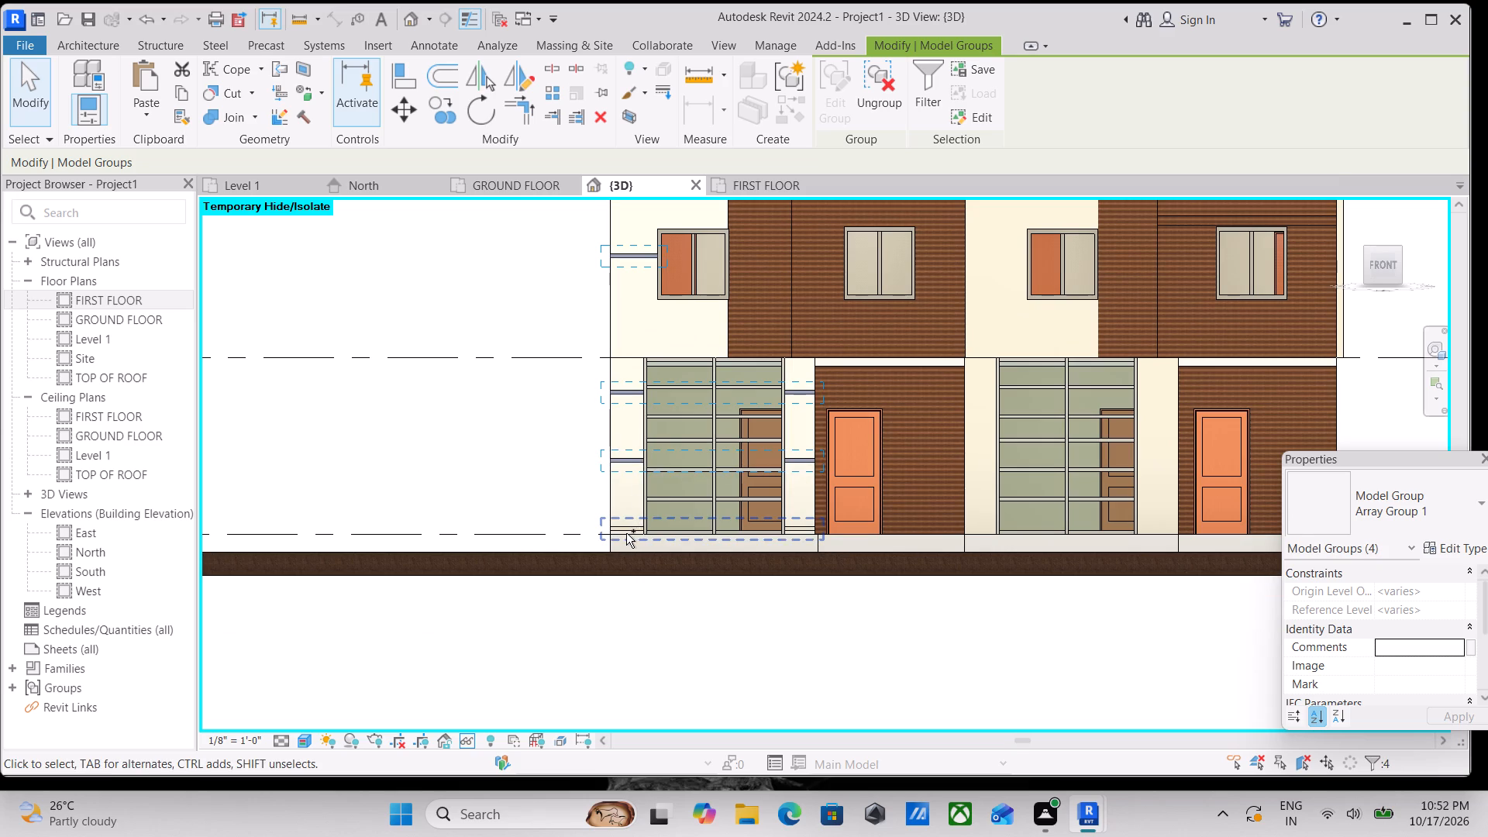
pyautogui.keyDown('ctrl'); pyautogui.click(626, 533); pyautogui.keyUp('ctrl')
pyautogui.scroll(-1, 656, 381)
pyautogui.moveTo(656, 384); pyautogui.dragTo(647, 487, button='middle')
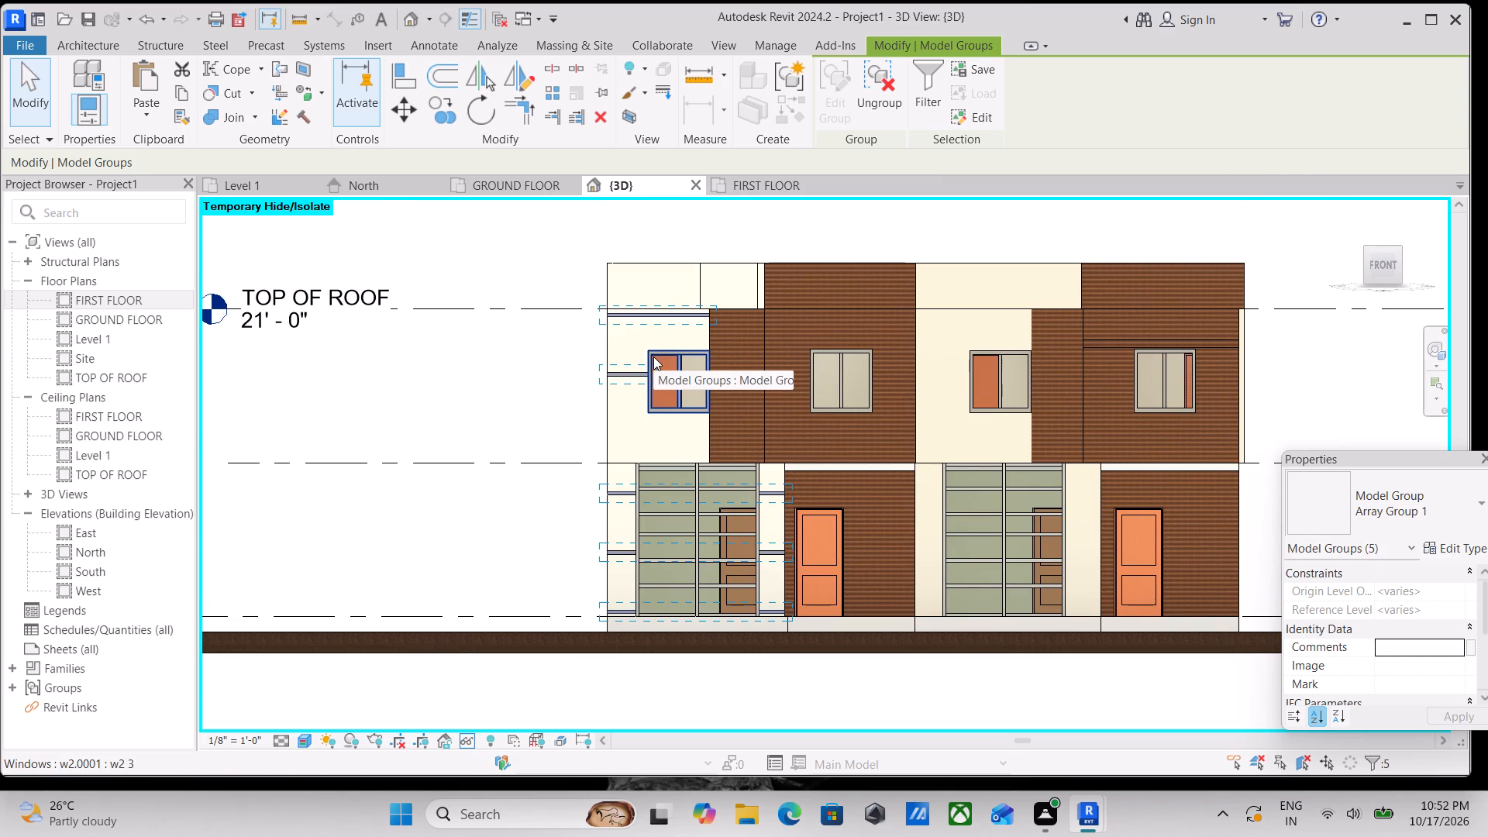
pyautogui.press('c')
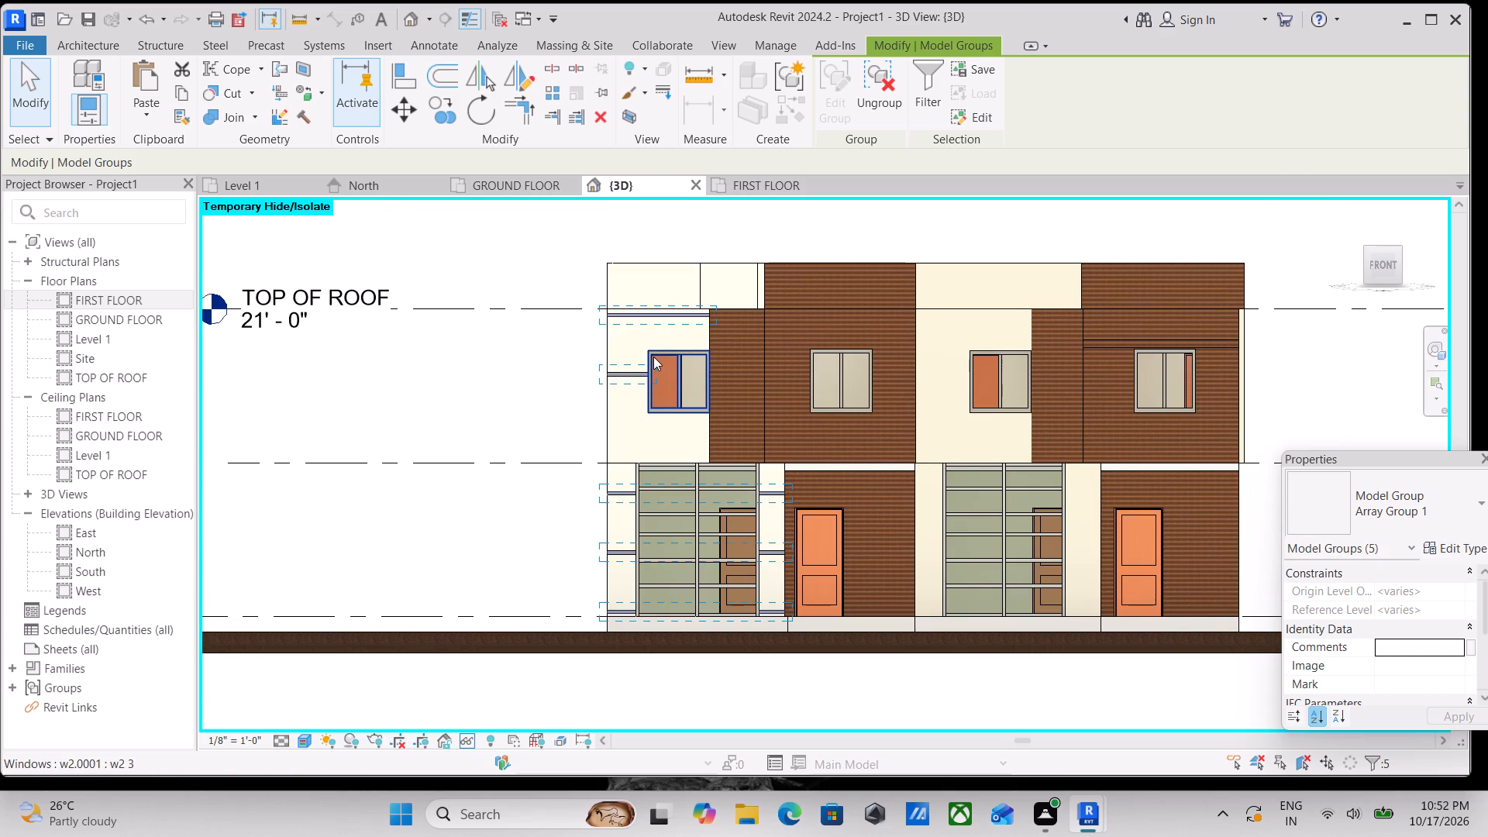
pyautogui.press('o')
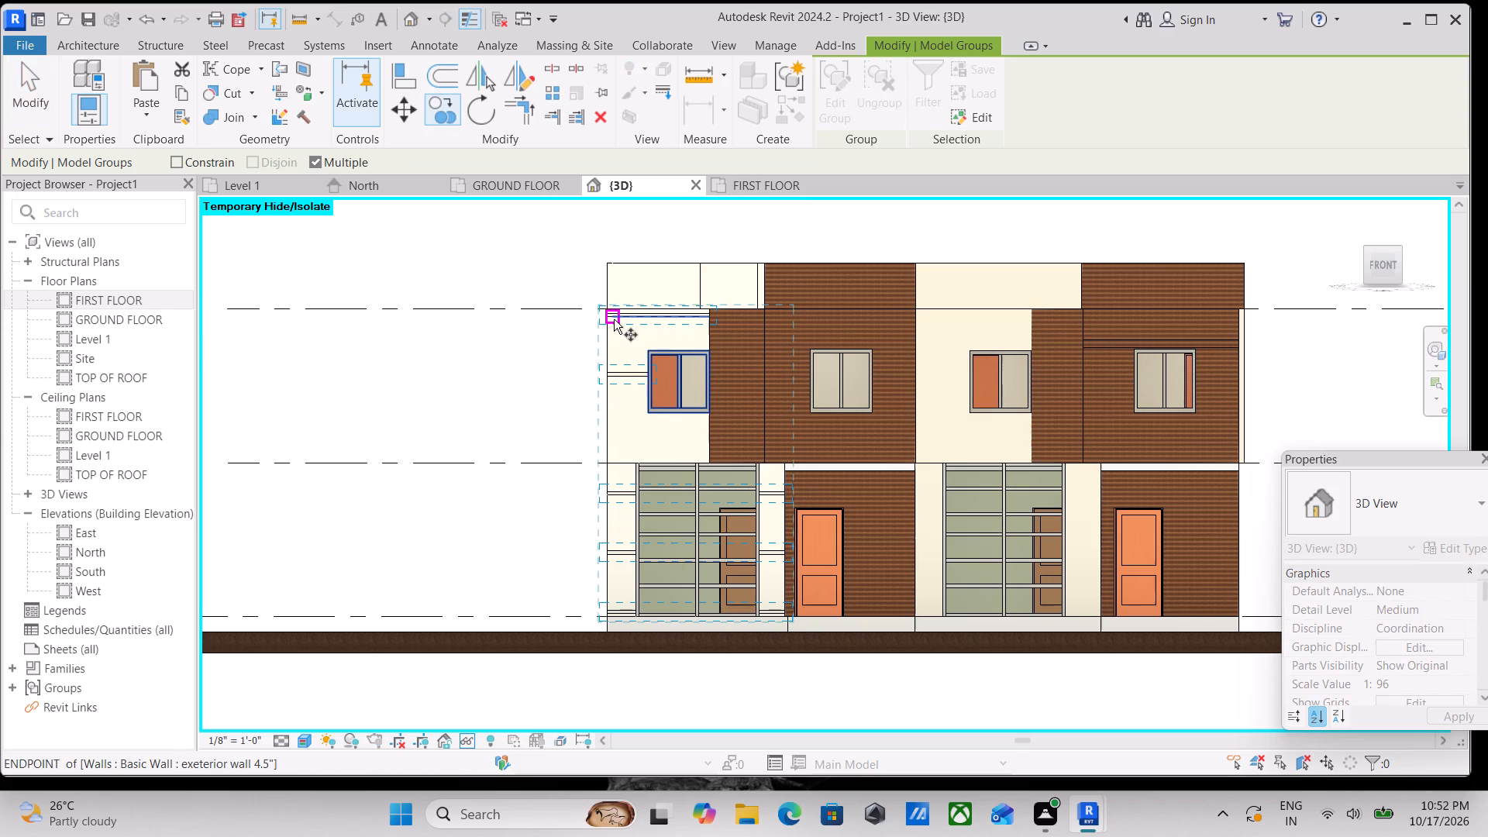
pyautogui.scroll(3, 612, 317)
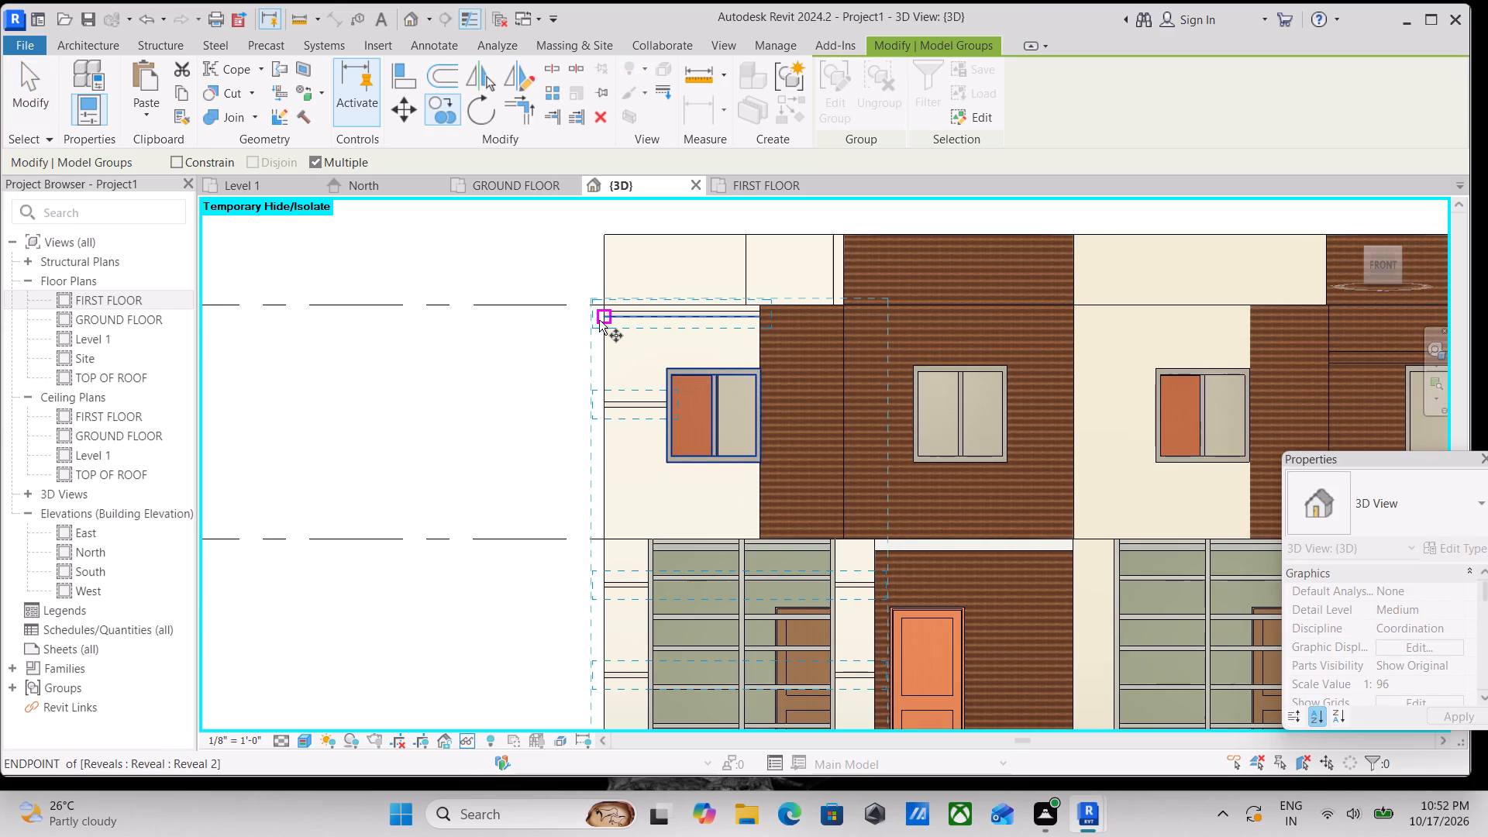
pyautogui.scroll(4, 636, 315)
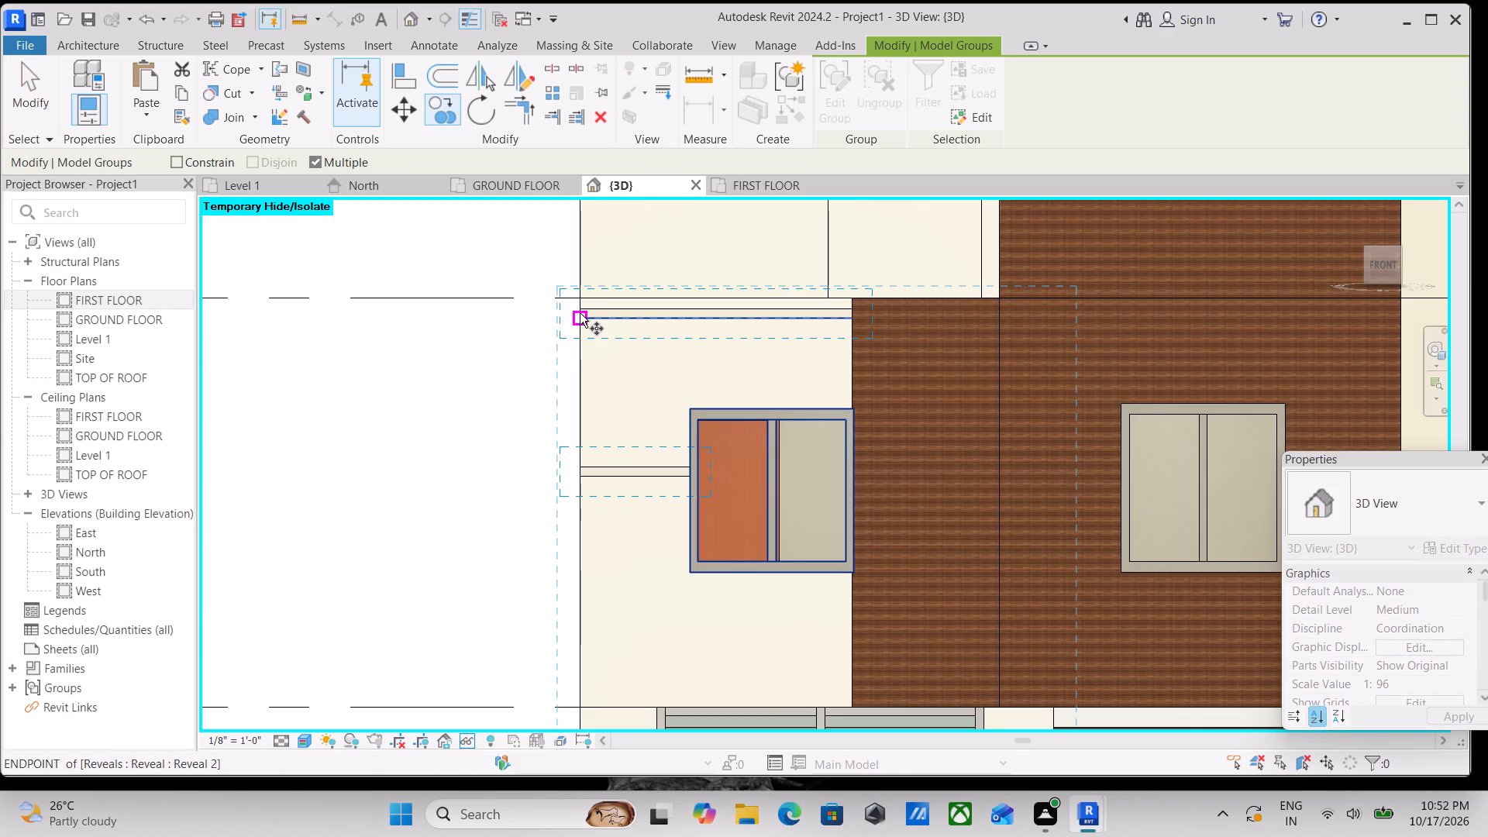
pyautogui.click(580, 310)
pyautogui.moveTo(848, 312); pyautogui.dragTo(668, 315, button='middle')
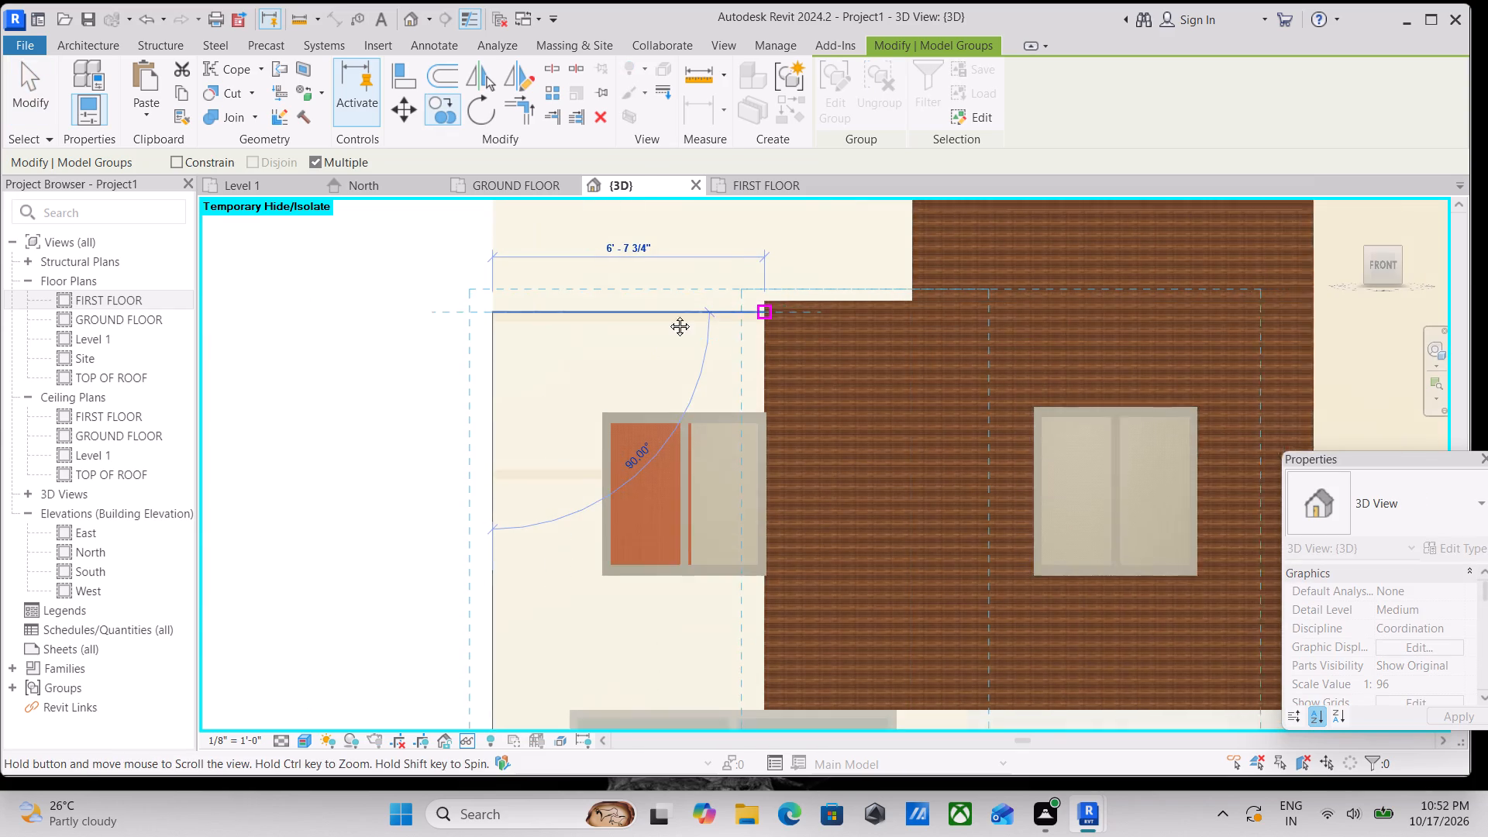
pyautogui.moveTo(668, 315); pyautogui.dragTo(634, 315, button='middle')
pyautogui.moveTo(959, 315); pyautogui.dragTo(732, 332, button='middle')
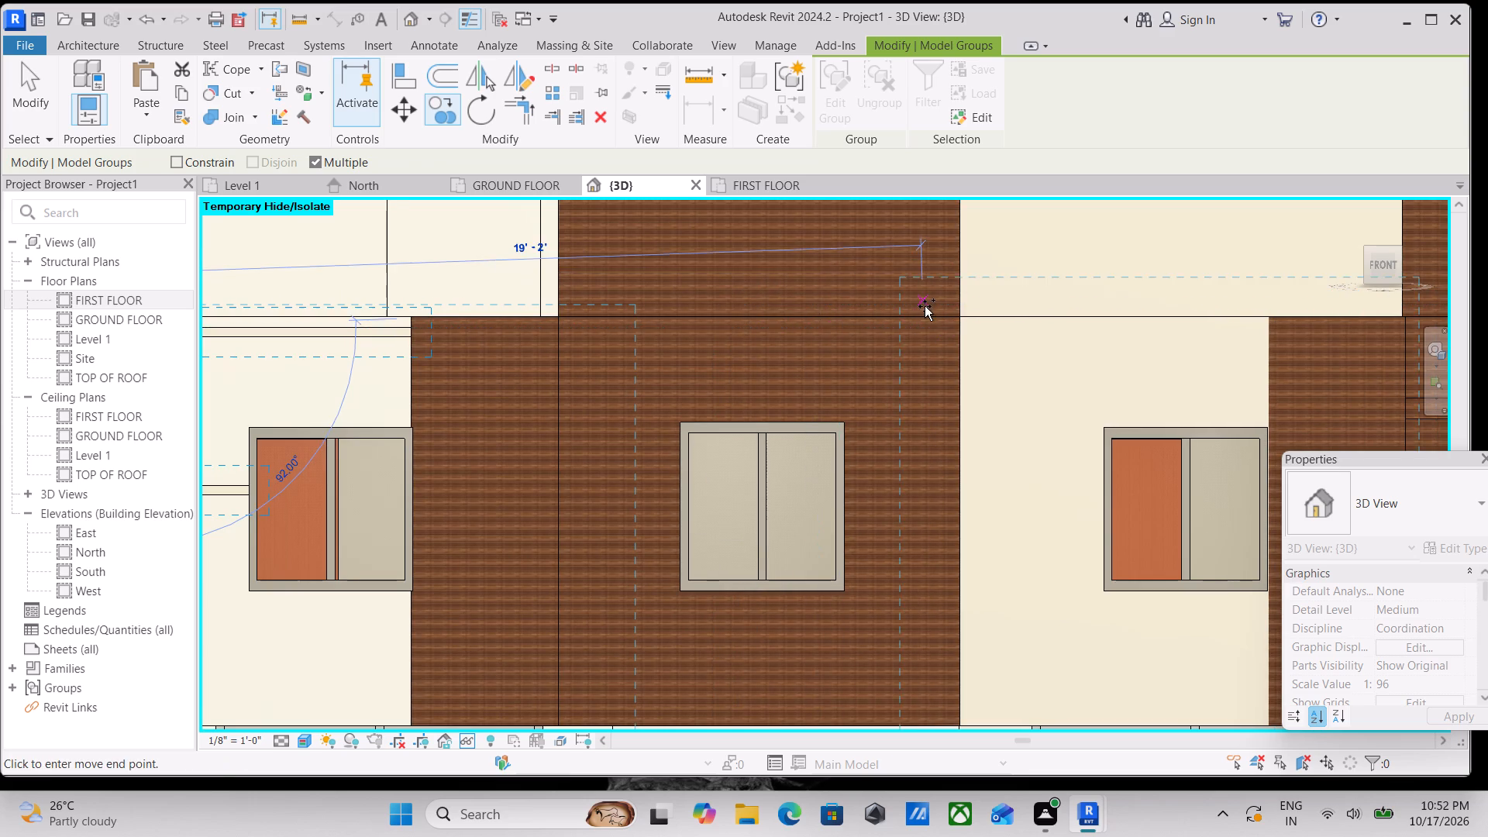
pyautogui.scroll(-2, 925, 306)
pyautogui.moveTo(925, 306); pyautogui.dragTo(1111, 298, button='middle')
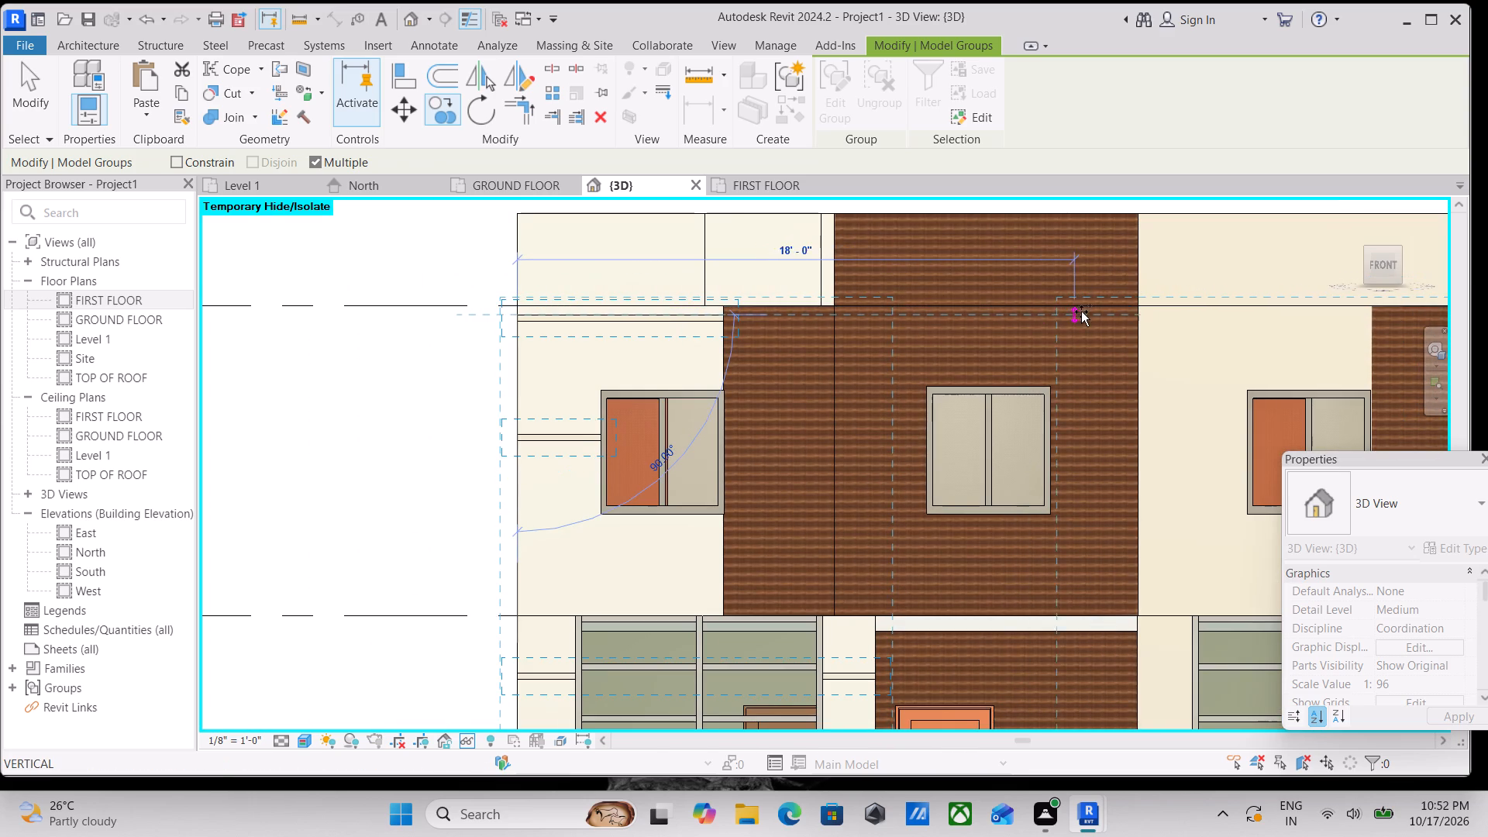
pyautogui.click(1143, 308)
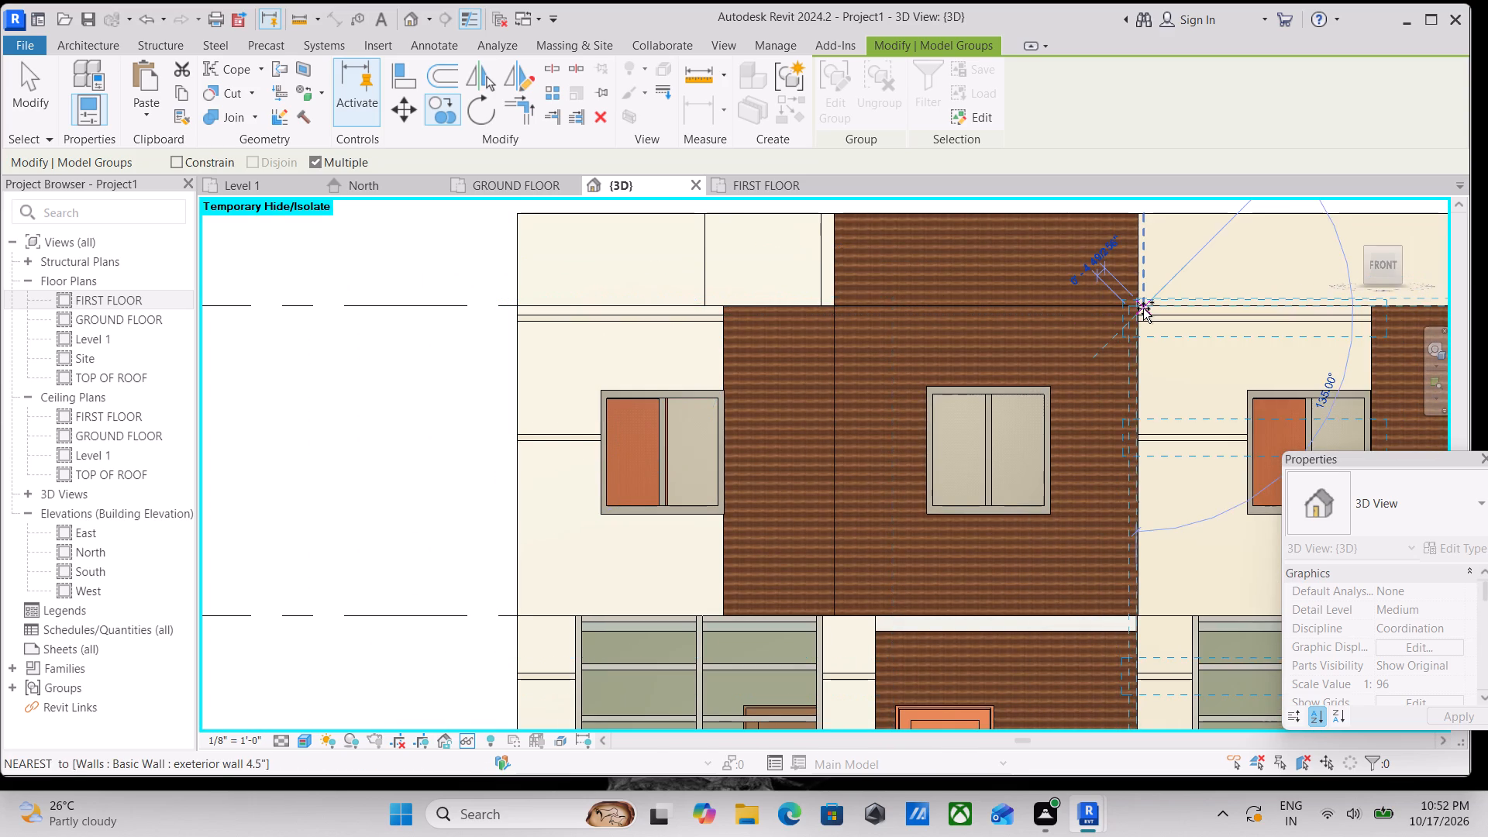
pyautogui.scroll(-3, 1143, 308)
pyautogui.press('Escape')
# Examine the copied reveals on the neighbouring unit's front wall from an angled view, checking the one beside the upper-floor window.
pyautogui.scroll(-2, 1195, 346)
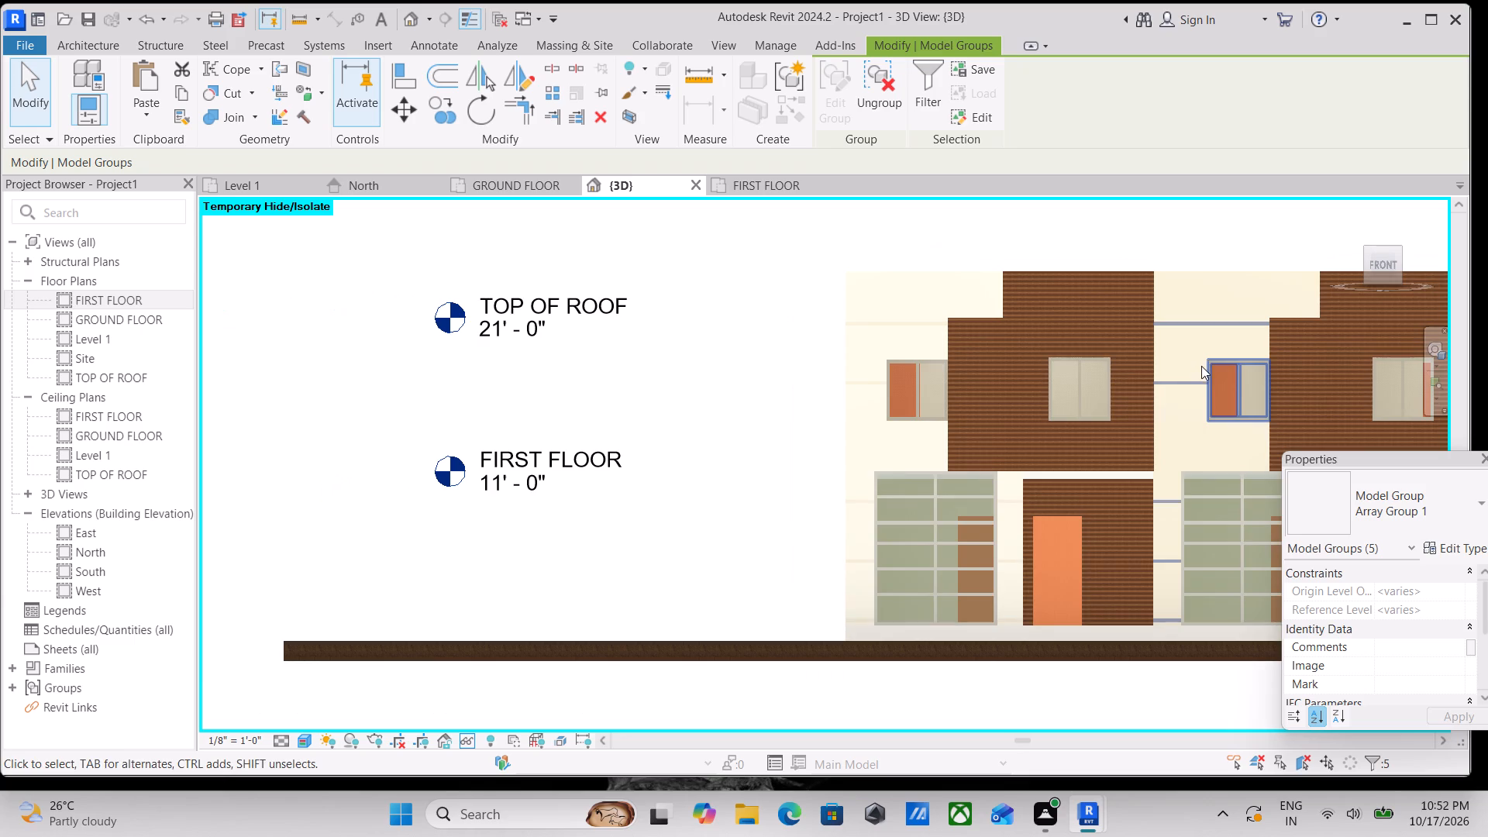
pyautogui.scroll(-2, 1201, 367)
pyautogui.keyDown('shift'); pyautogui.moveTo(1197, 360); pyautogui.dragTo(1180, 398, button='middle'); pyautogui.keyUp('shift')
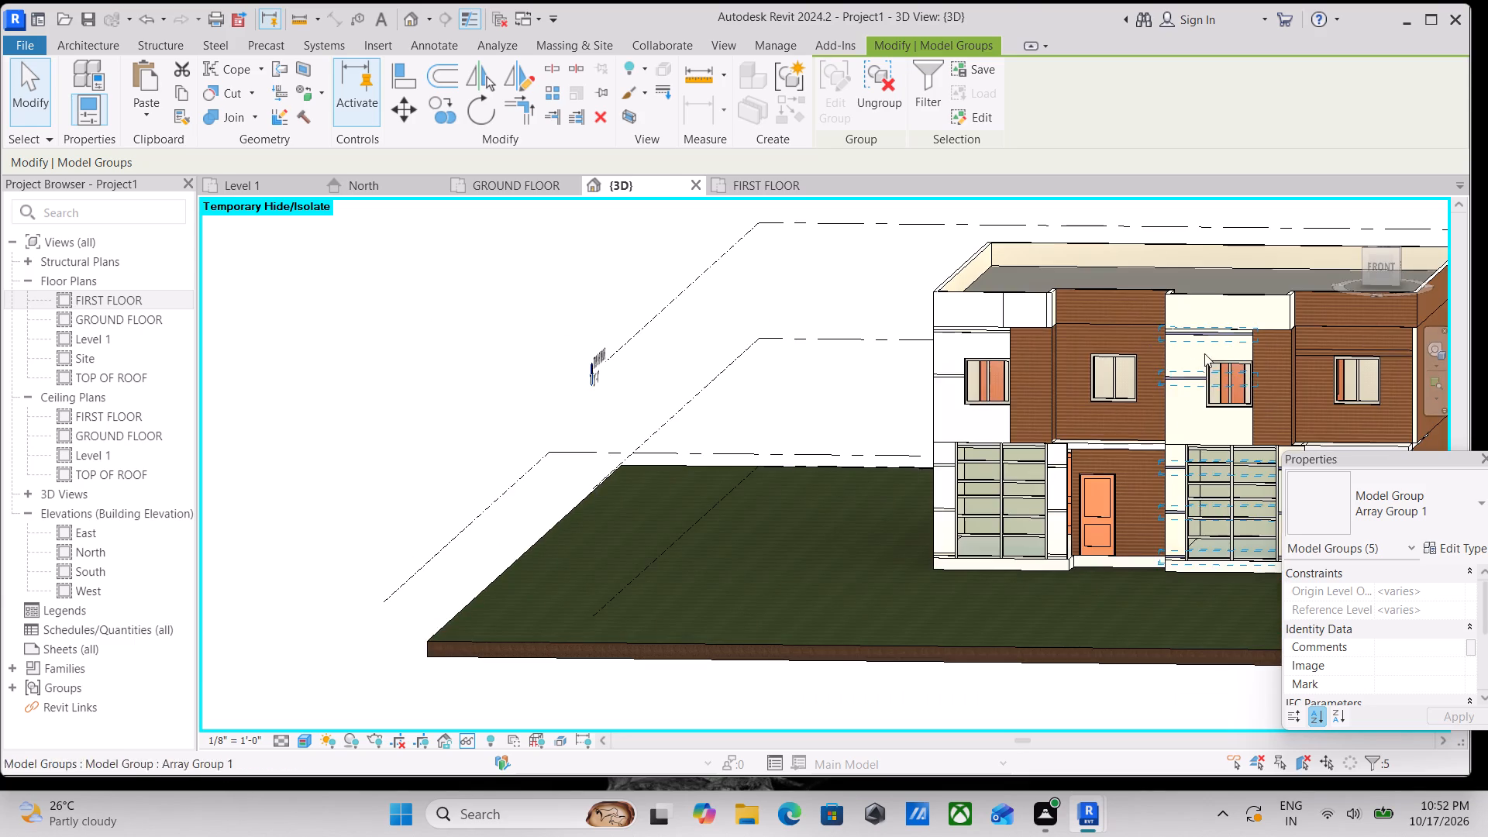
pyautogui.keyDown('shift'); pyautogui.moveTo(1208, 339); pyautogui.dragTo(1187, 451, button='middle'); pyautogui.keyUp('shift')
pyautogui.scroll(2, 1190, 346)
pyautogui.press('Escape')
pyautogui.scroll(3, 1197, 363)
pyautogui.press('Escape')
pyautogui.click(1180, 408)
pyautogui.scroll(-3, 1180, 408)
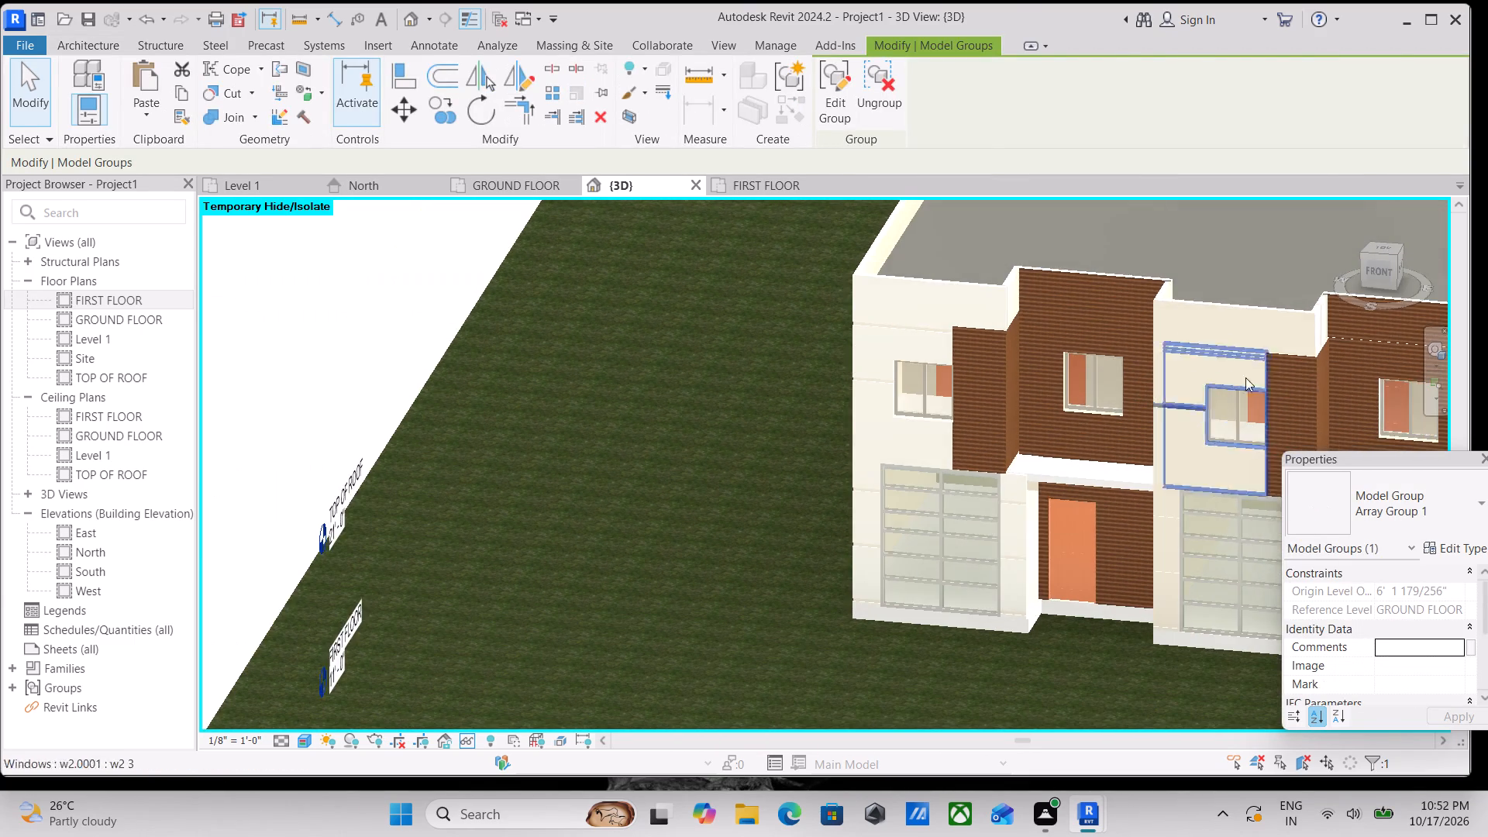
# Check the copied top reveal and the one across the ground-floor storefront individually in the front view.
pyautogui.click(1382, 275)
pyautogui.scroll(-4, 1290, 362)
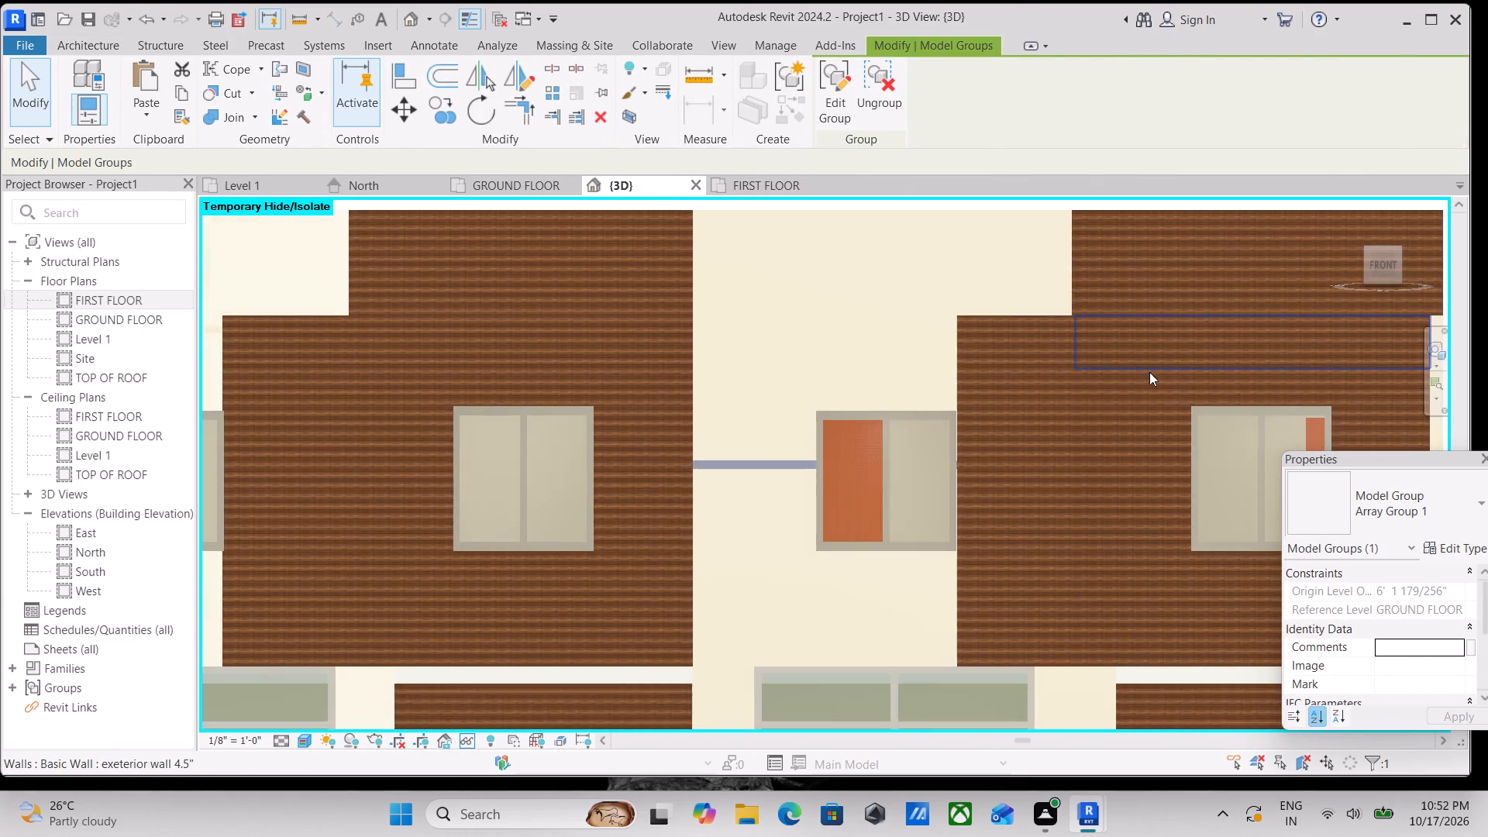
pyautogui.press('Escape')
pyautogui.click(850, 336)
pyautogui.scroll(-5, 850, 336)
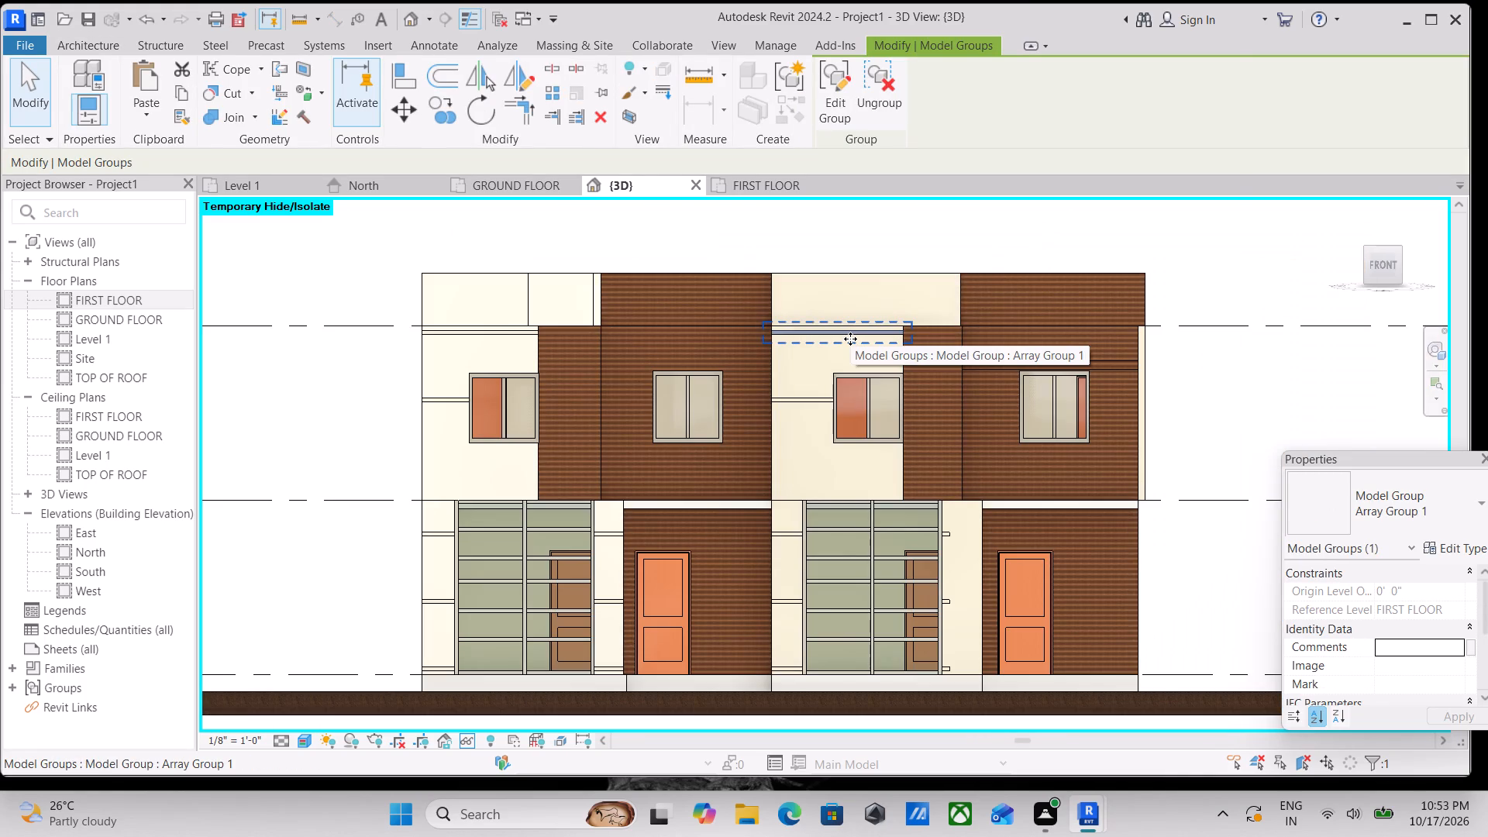
pyautogui.scroll(2, 865, 536)
pyautogui.scroll(2, 1013, 596)
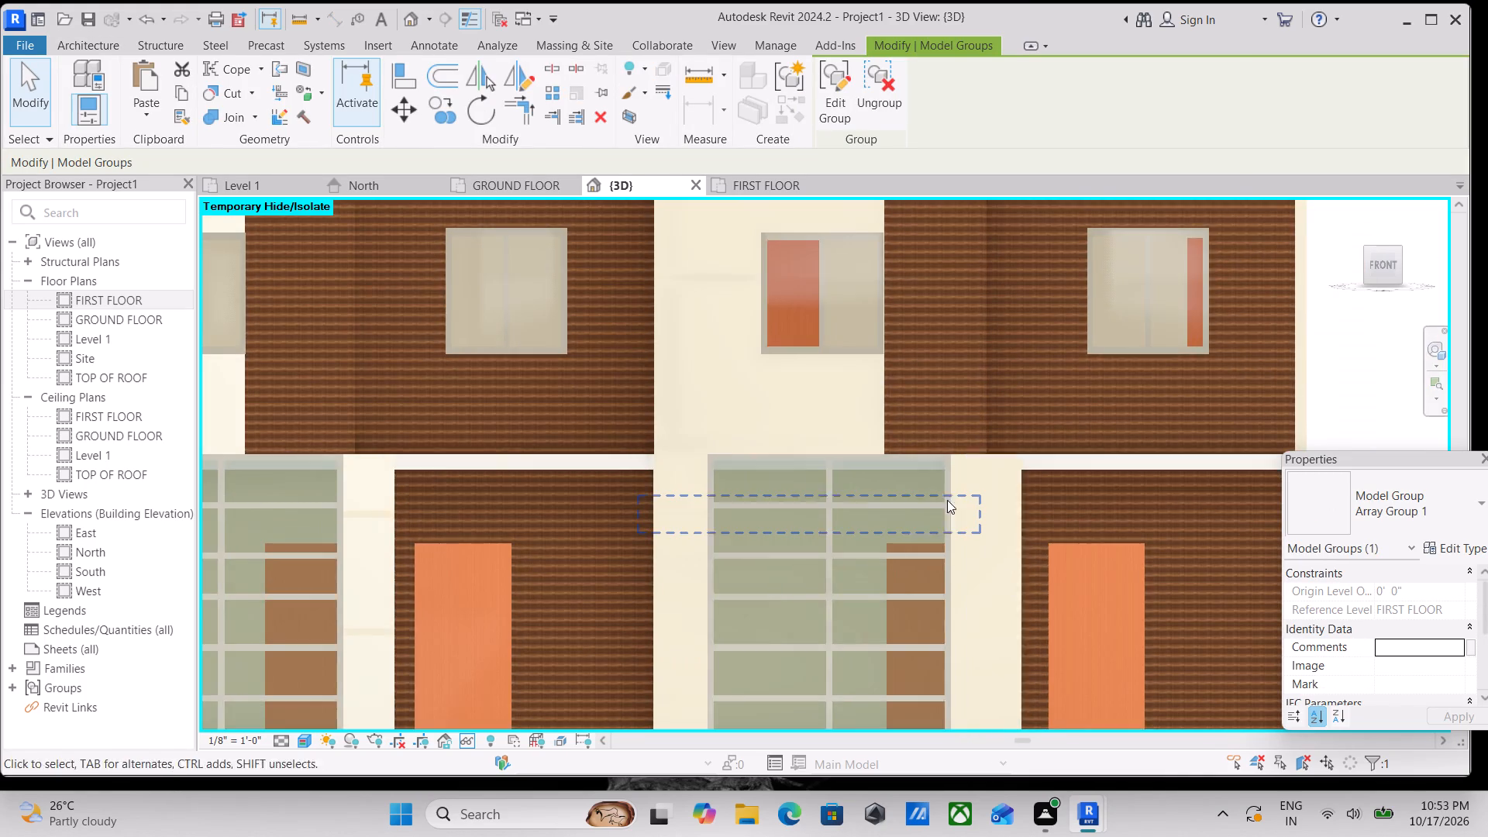
pyautogui.click(958, 512)
pyautogui.scroll(-7, 958, 512)
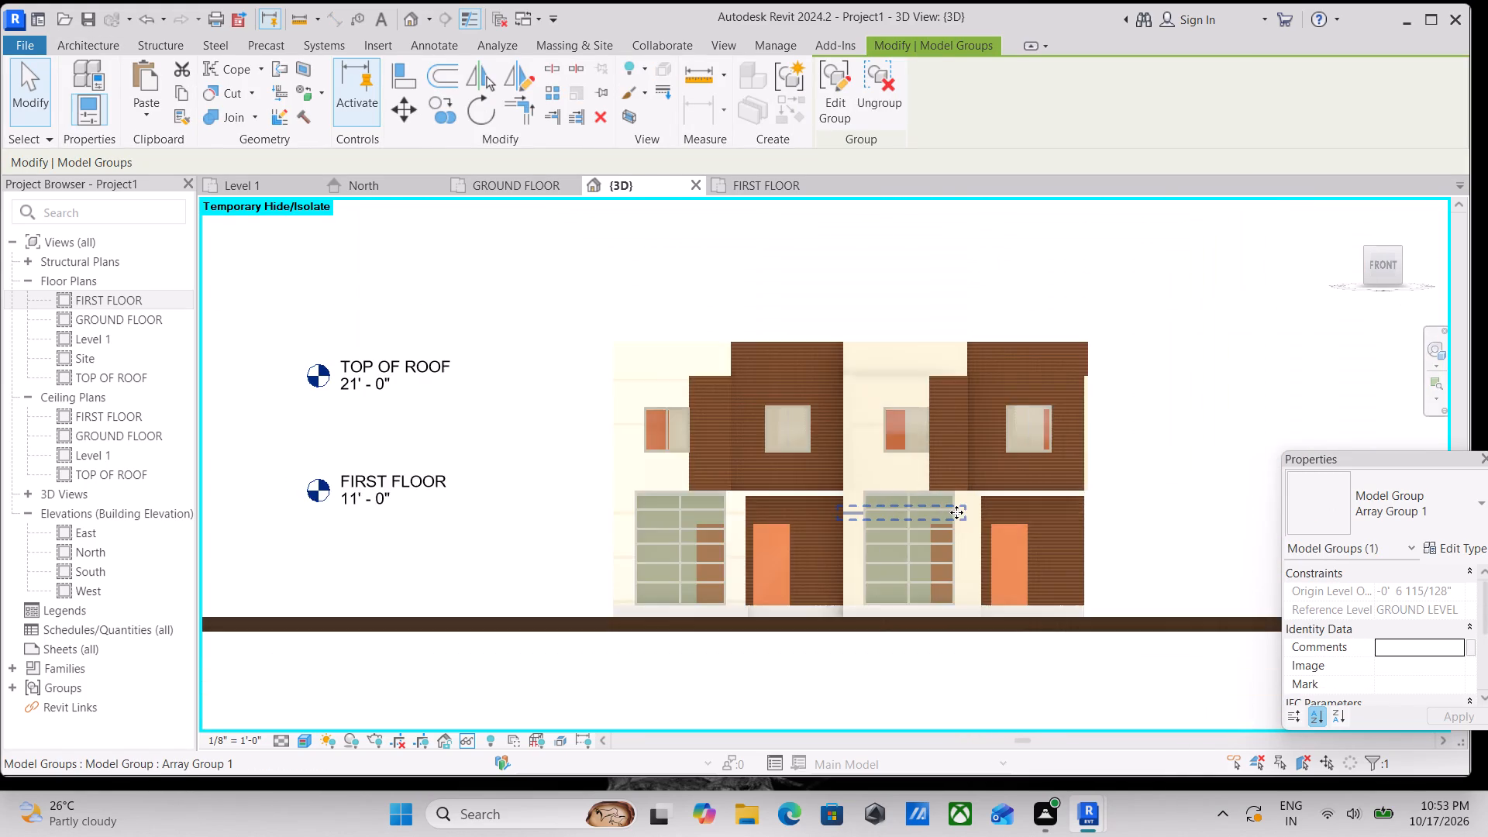
pyautogui.press('Escape')
# Compare the reveals on both units' light front walls from several angled views.
pyautogui.scroll(-3, 956, 512)
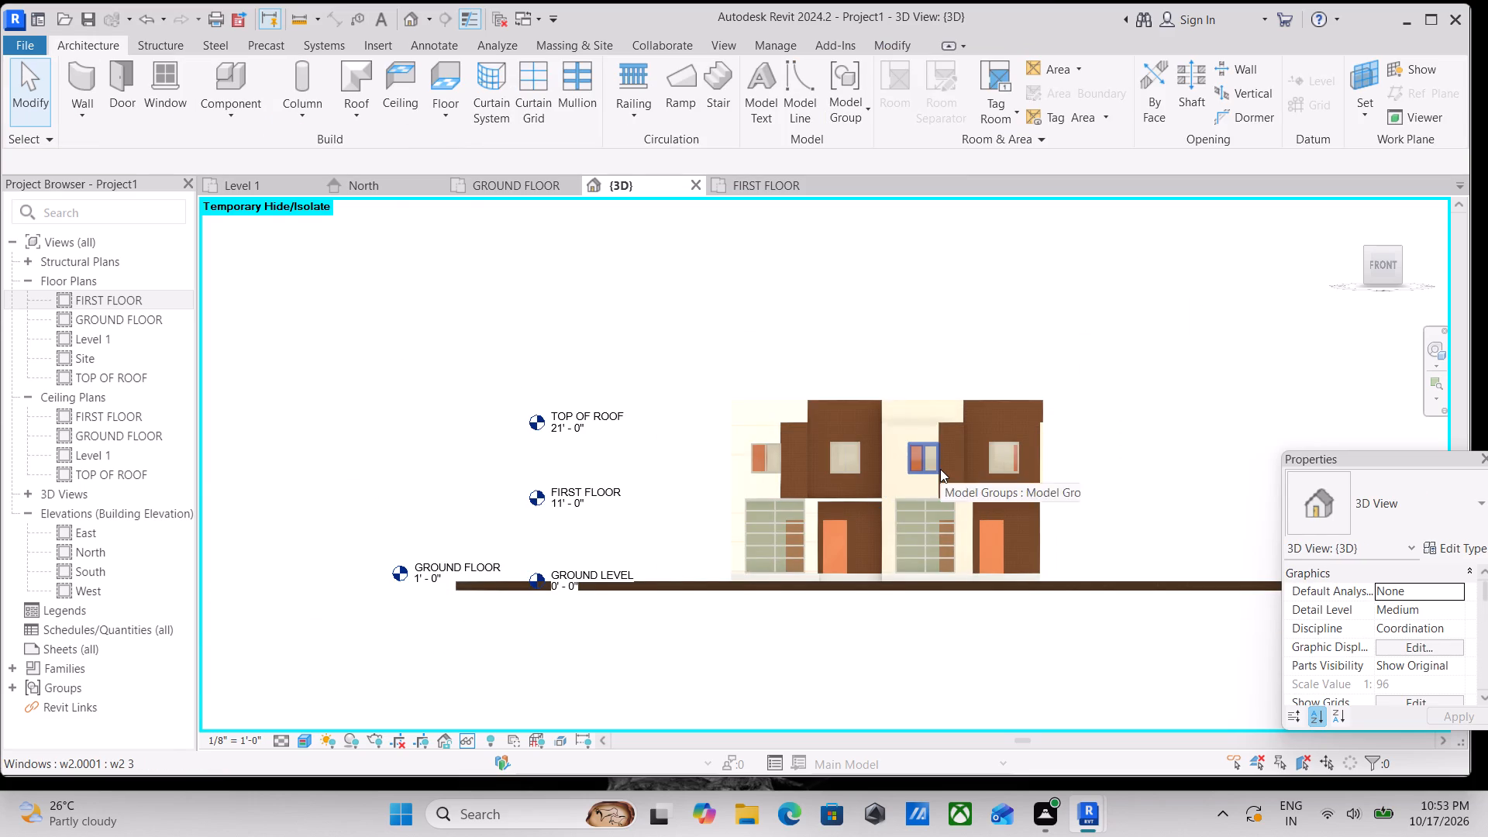
pyautogui.scroll(7, 869, 469)
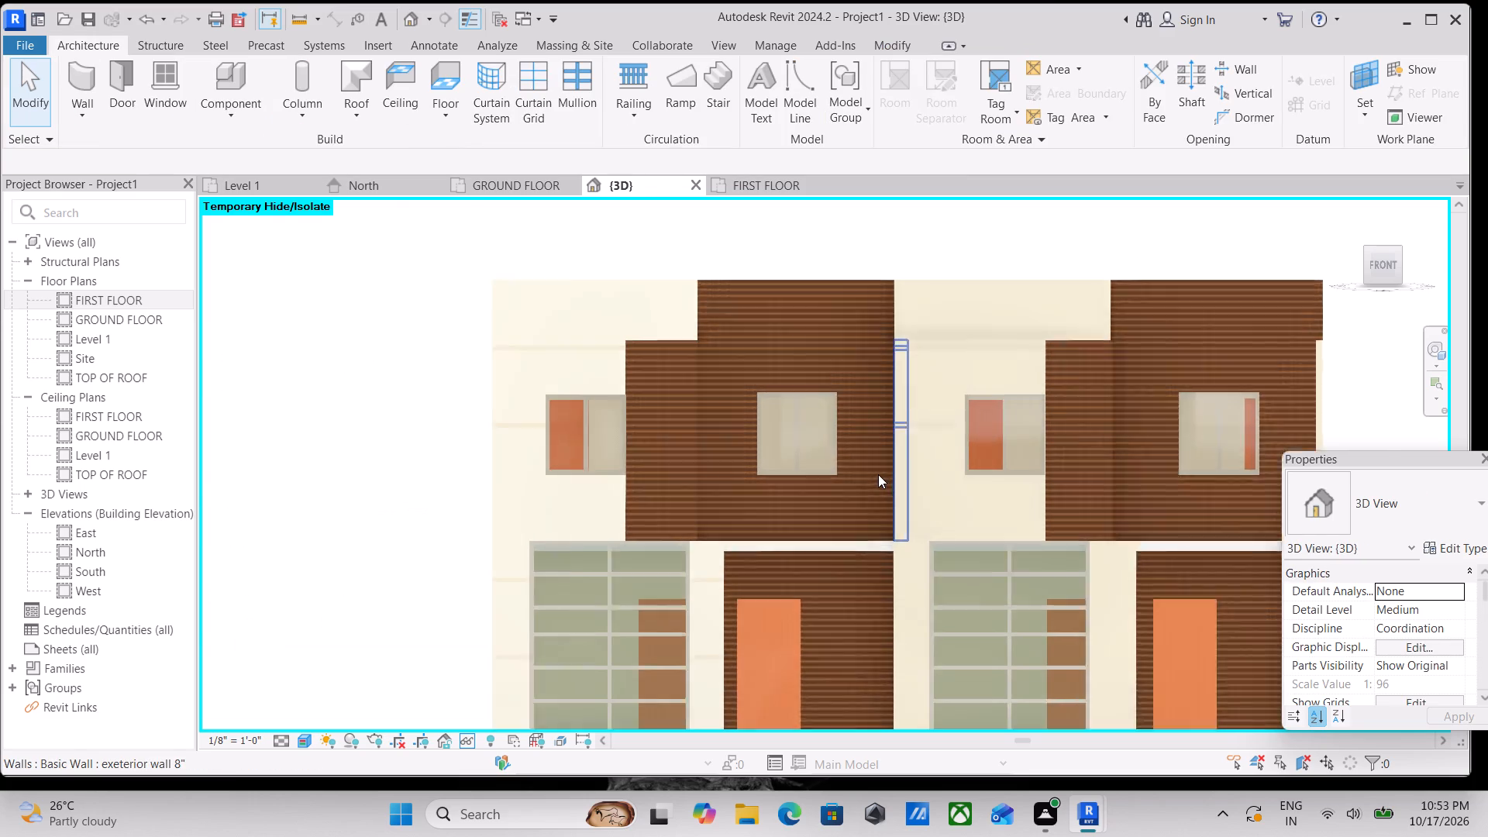
pyautogui.scroll(1, 878, 474)
pyautogui.keyDown('shift'); pyautogui.moveTo(882, 478); pyautogui.dragTo(806, 577, button='middle'); pyautogui.keyUp('shift')
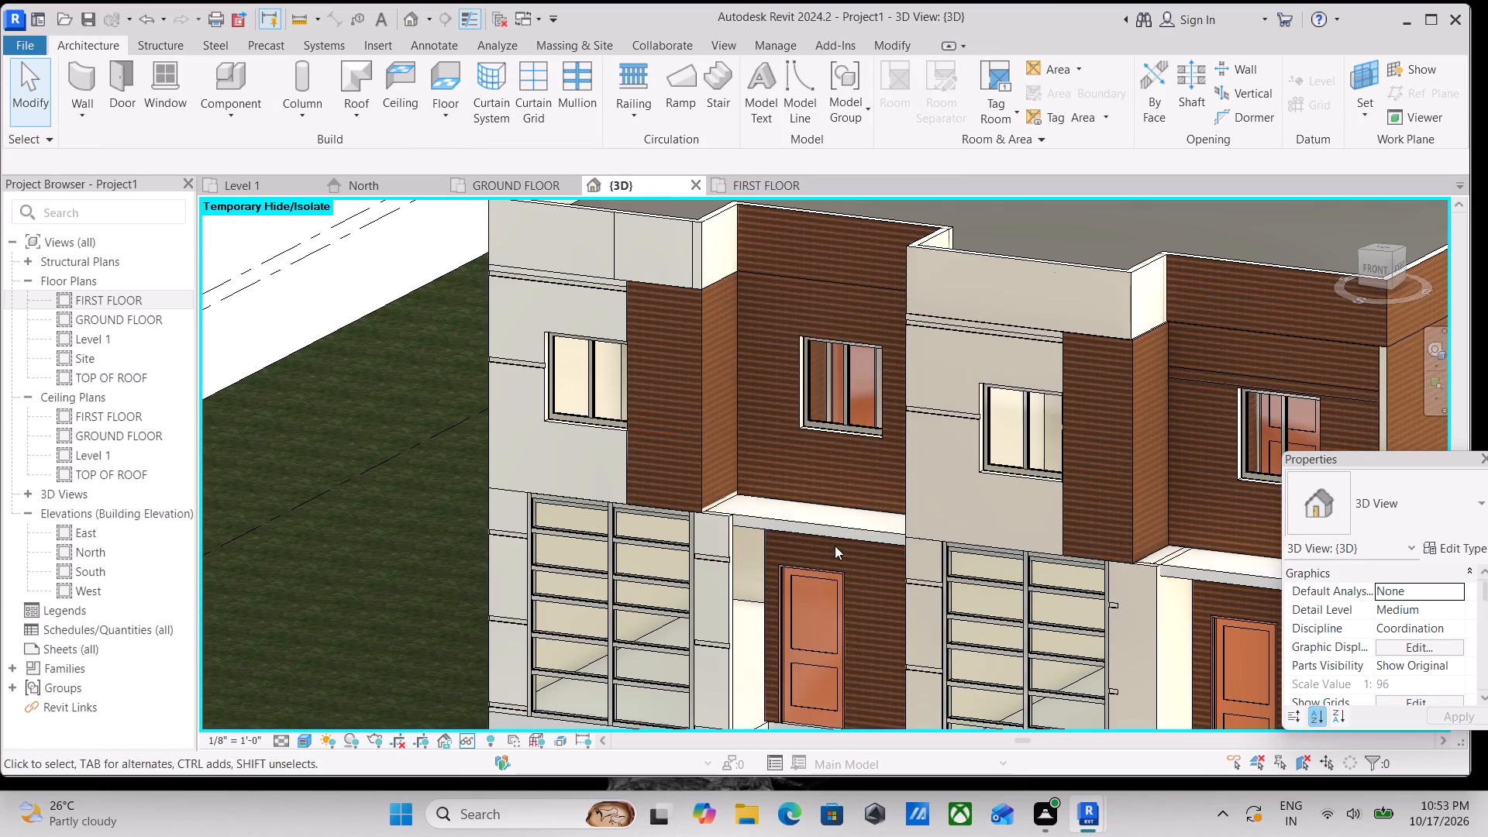
pyautogui.keyDown('shift'); pyautogui.moveTo(879, 413); pyautogui.dragTo(904, 413, button='middle'); pyautogui.keyUp('shift')
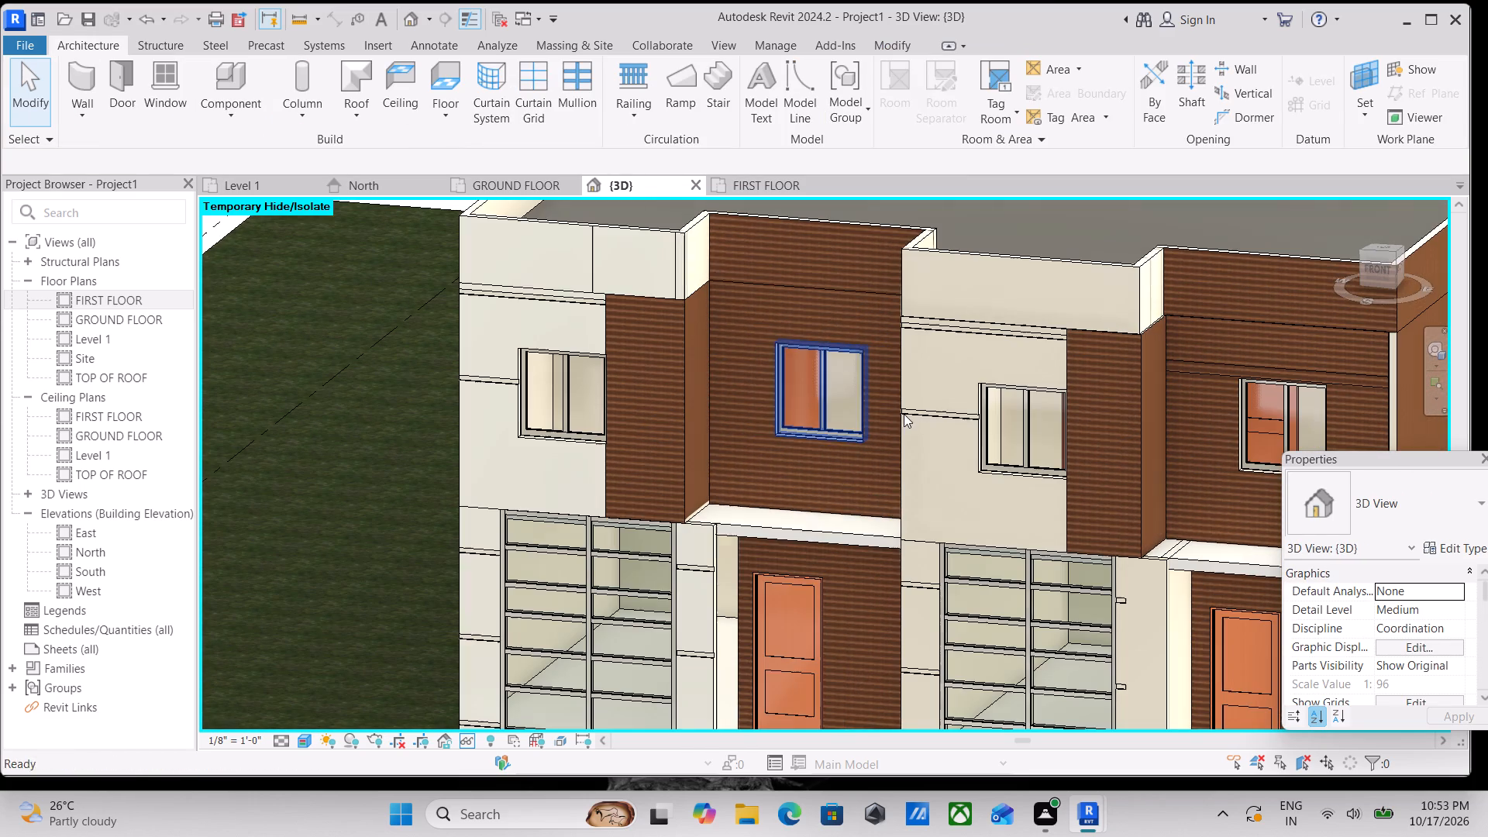
pyautogui.keyDown('shift'); pyautogui.moveTo(642, 394); pyautogui.dragTo(793, 390, button='middle'); pyautogui.keyUp('shift')
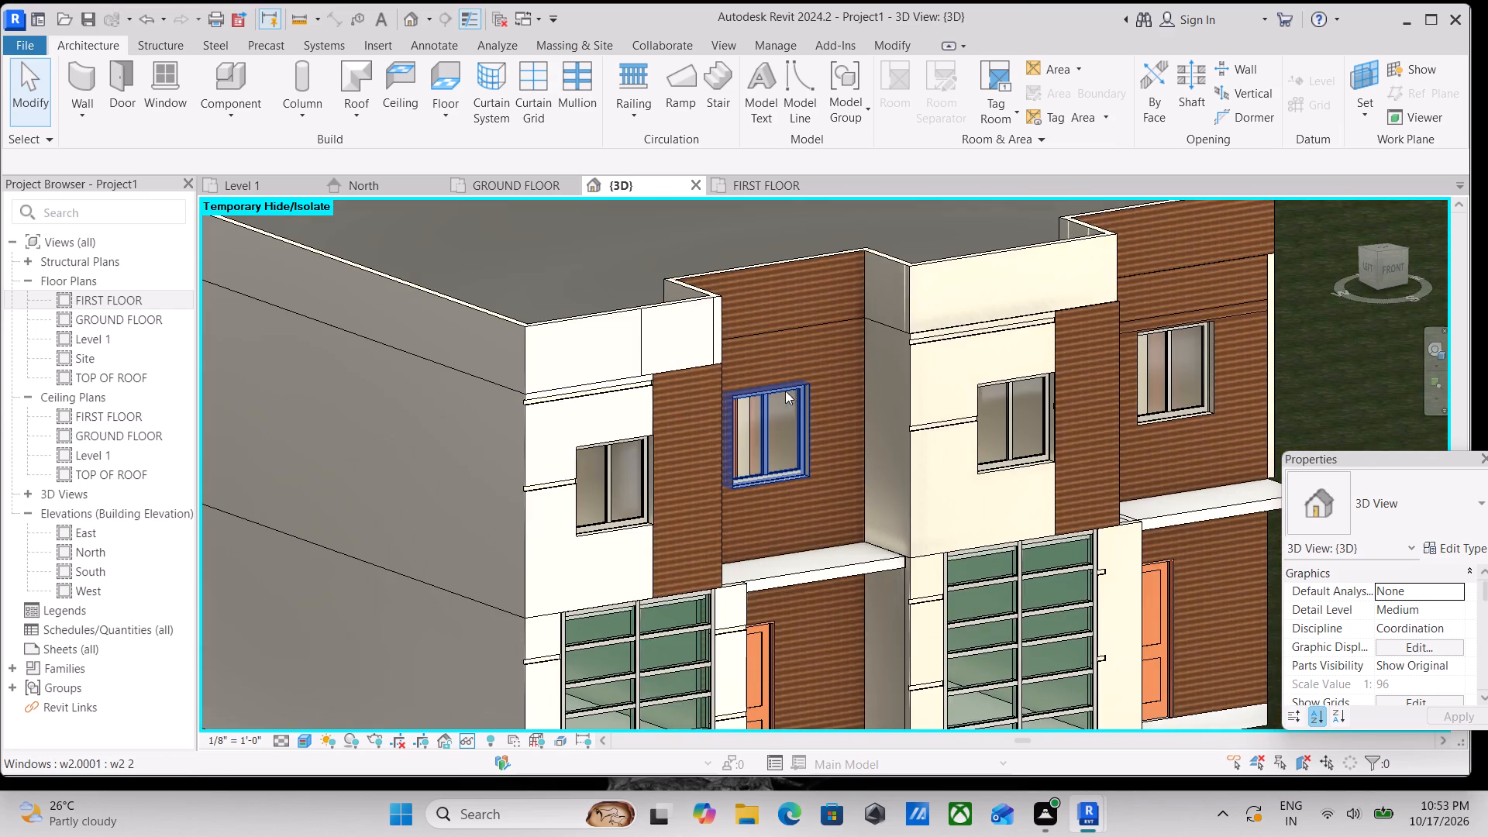
pyautogui.scroll(2, 769, 394)
pyautogui.moveTo(705, 423); pyautogui.dragTo(624, 465, button='middle')
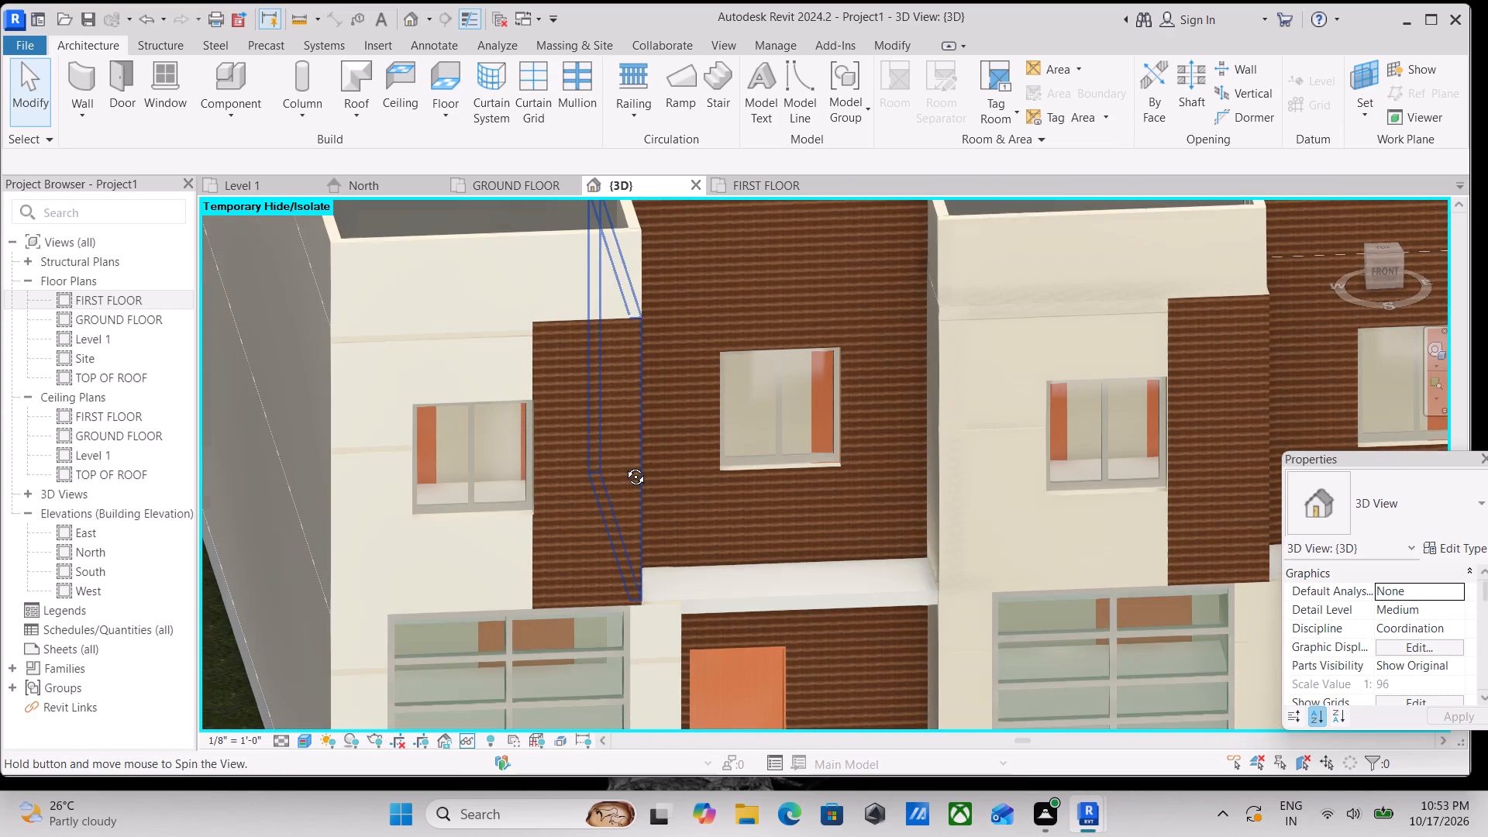
pyautogui.moveTo(624, 465); pyautogui.dragTo(614, 437, button='middle')
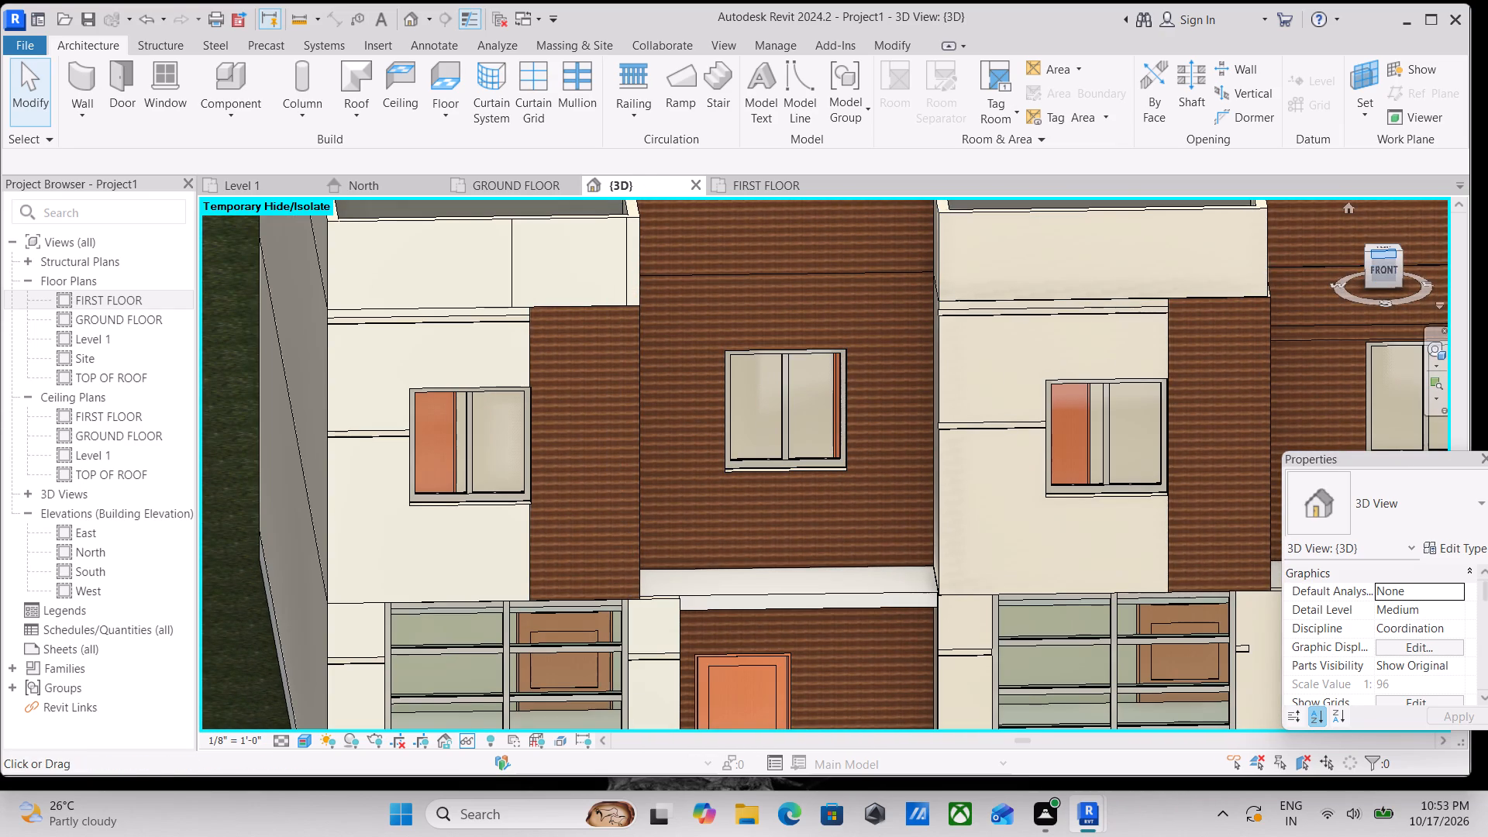
pyautogui.scroll(2, 789, 462)
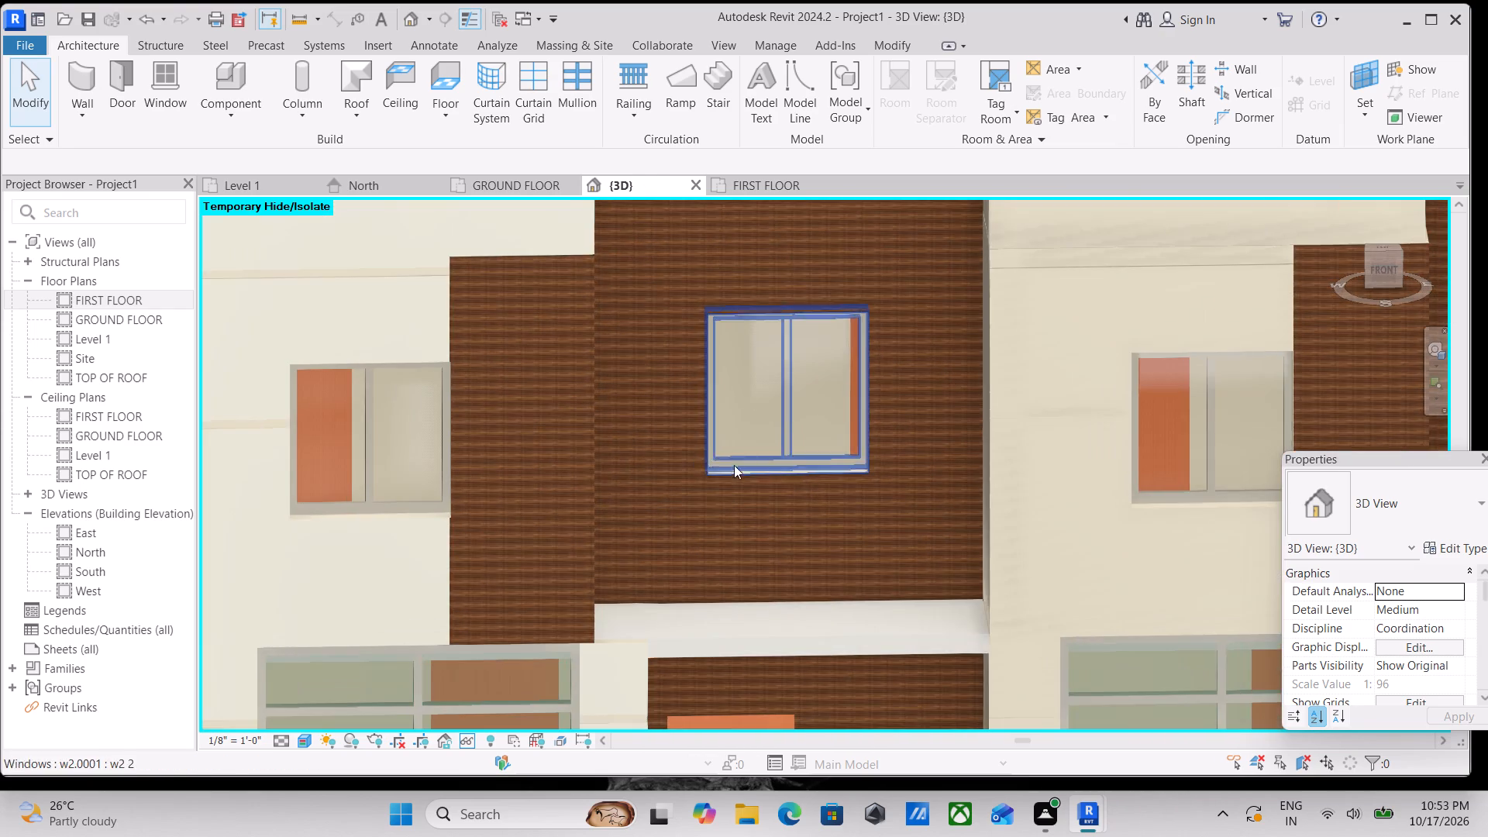
pyautogui.scroll(-2, 526, 406)
pyautogui.middleClick(526, 406)
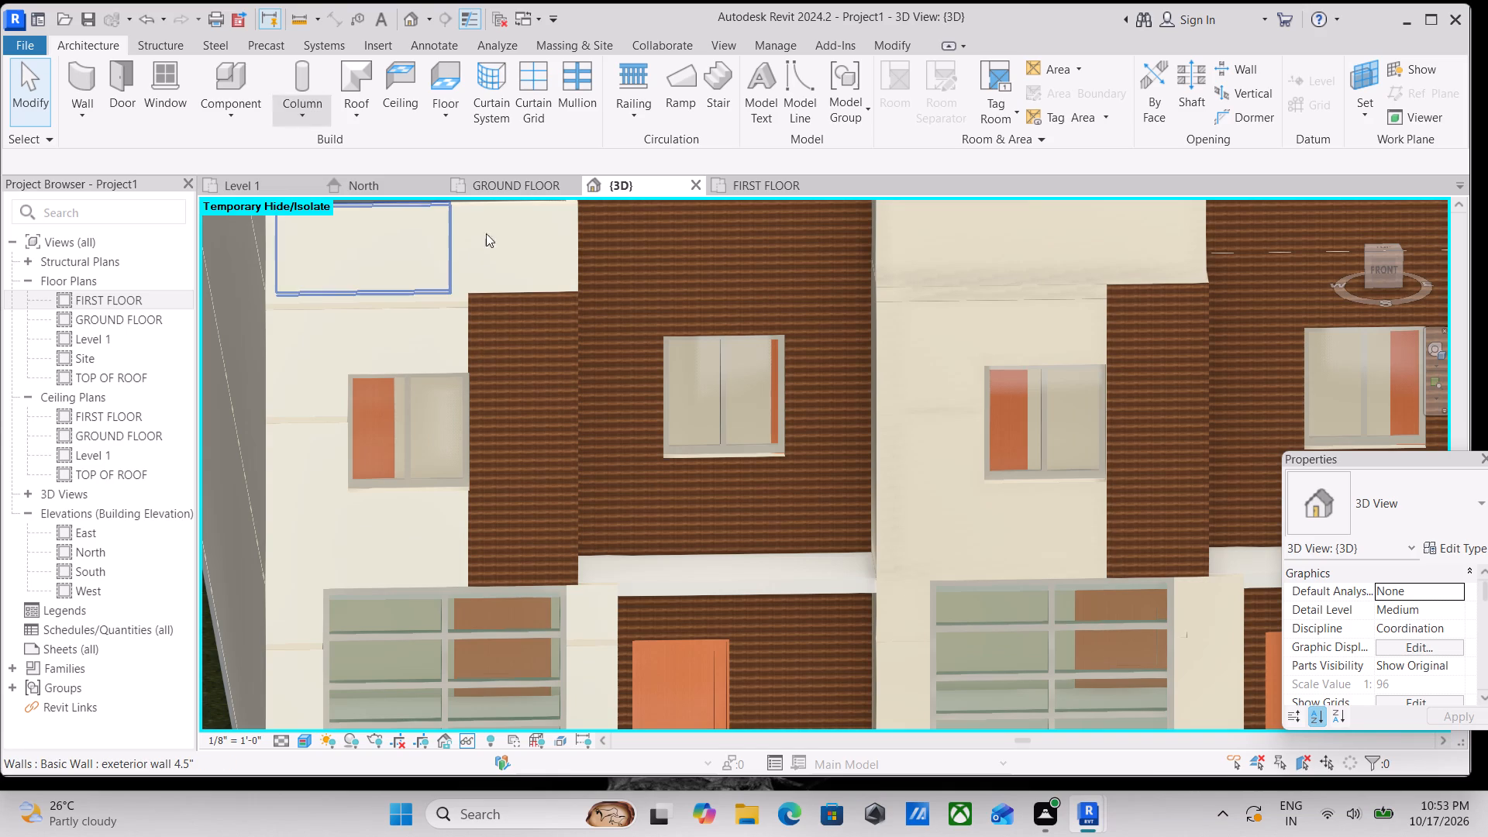
# Set the 3D view's visual style to Shaded and examine the reveals around the end unit's upper-floor window.
pyautogui.click(301, 743)
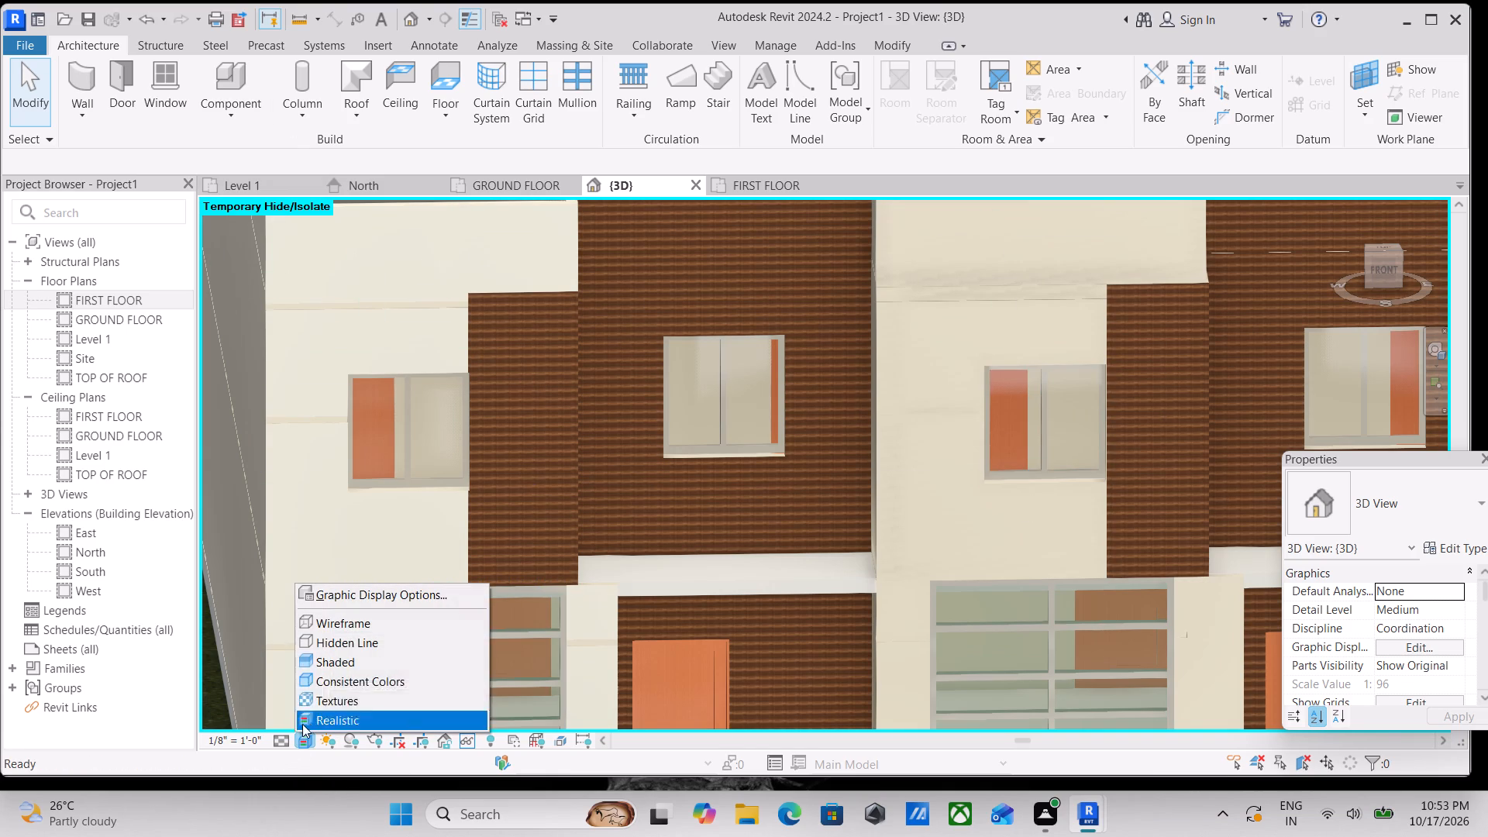
pyautogui.click(315, 666)
pyautogui.scroll(-4, 513, 578)
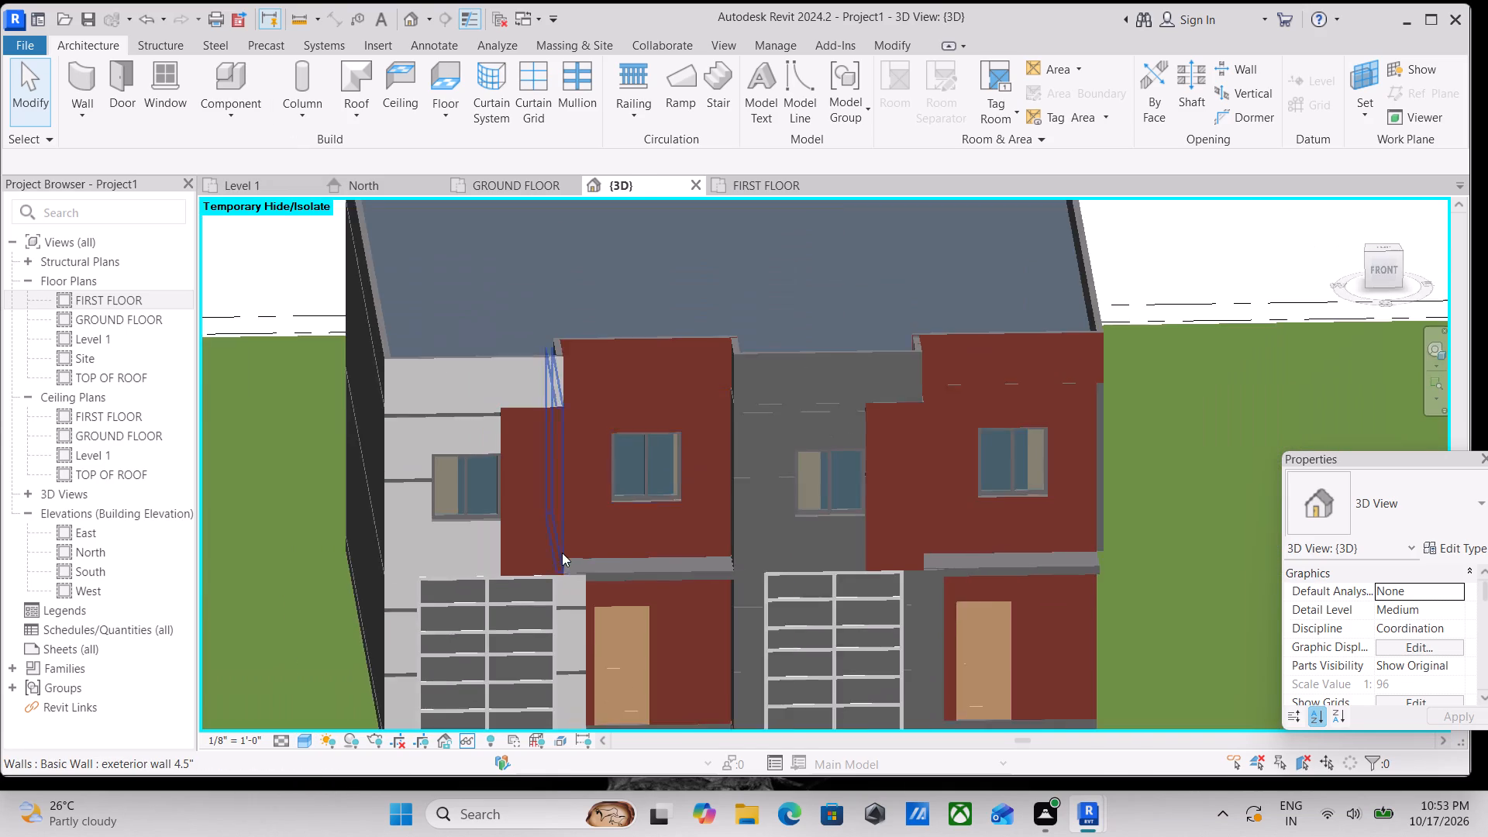
pyautogui.scroll(-2, 567, 546)
pyautogui.scroll(5, 535, 526)
pyautogui.moveTo(527, 525); pyautogui.dragTo(539, 527, button='middle')
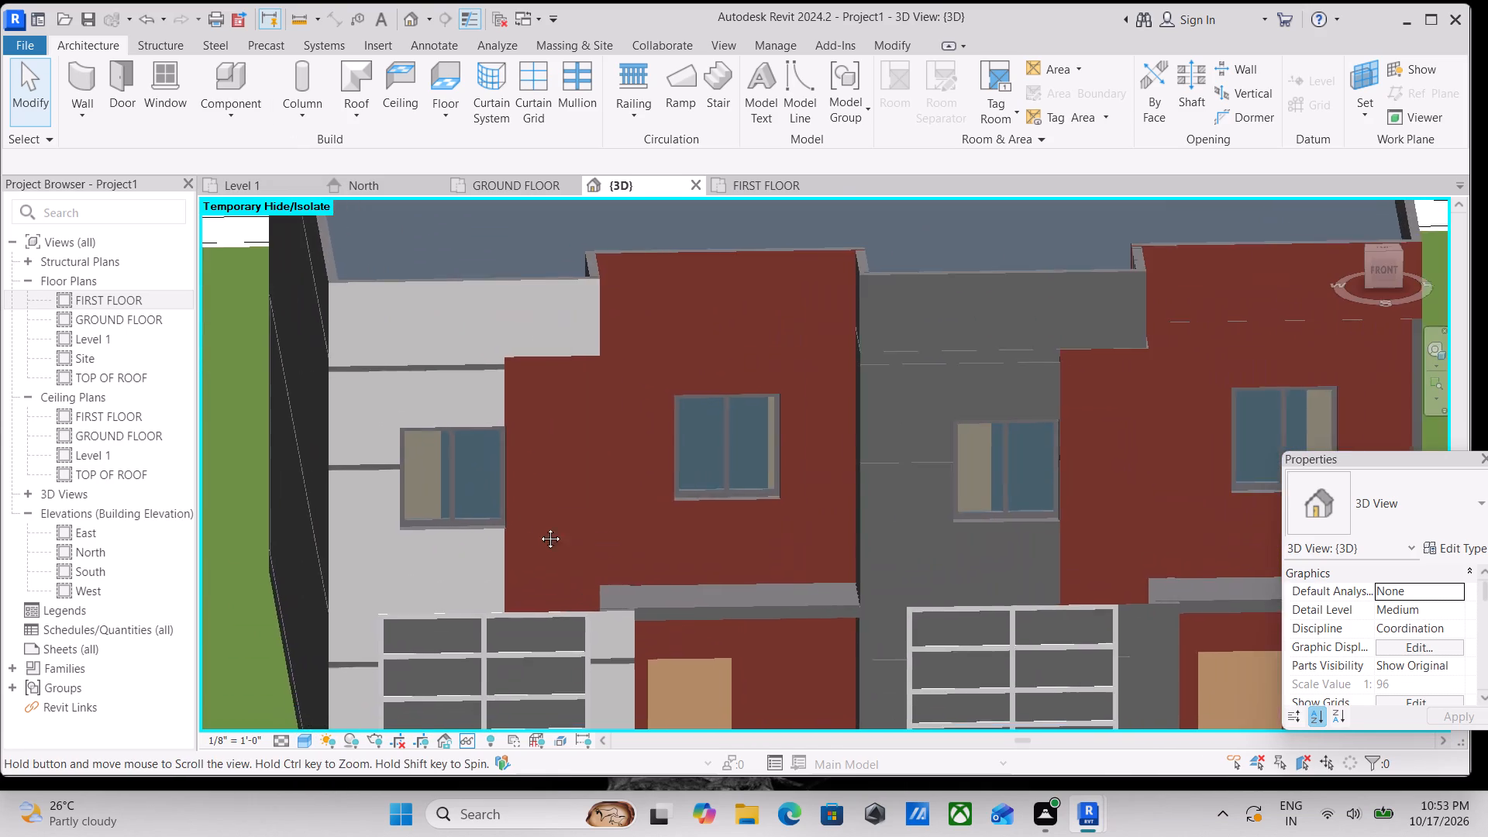
pyautogui.moveTo(539, 527); pyautogui.dragTo(685, 546, button='middle')
pyautogui.scroll(2, 770, 438)
pyautogui.scroll(2, 668, 443)
pyautogui.moveTo(639, 445); pyautogui.dragTo(663, 477, button='middle')
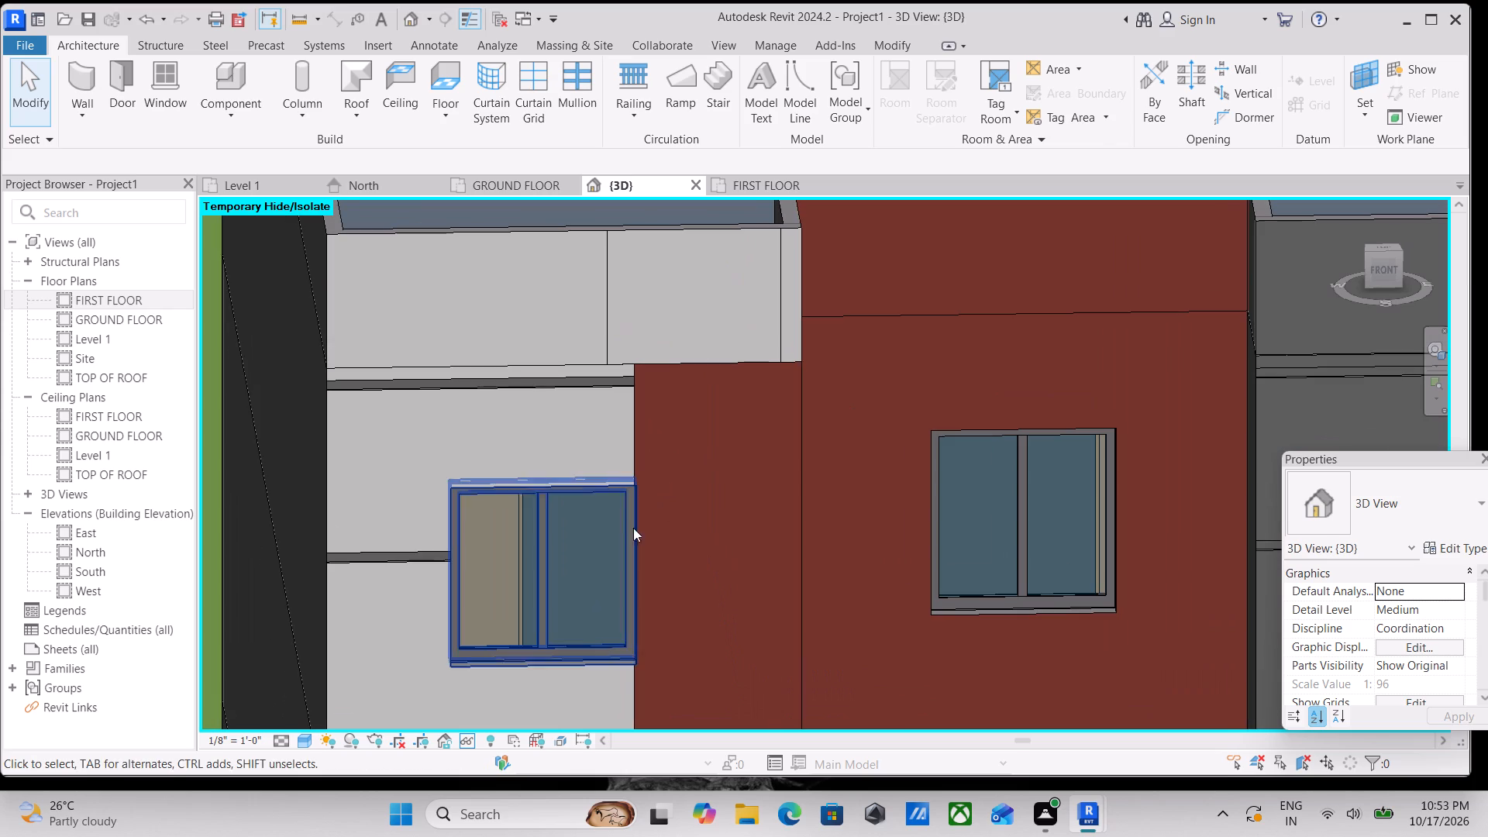
# Set the 3D view's visual style to Realistic and examine the facade around the end unit's upper-floor window.
pyautogui.click(306, 741)
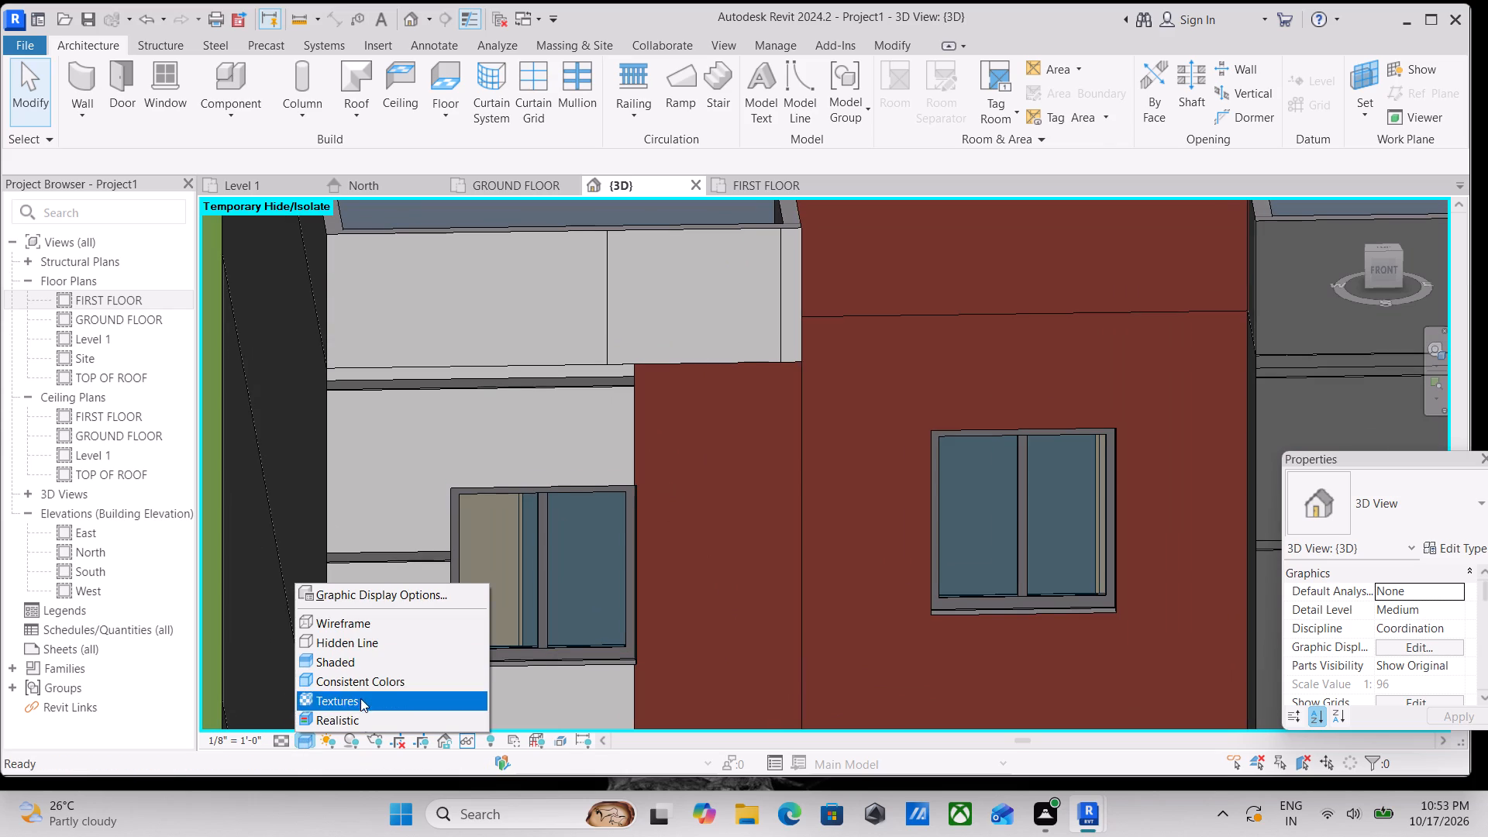
pyautogui.click(352, 721)
pyautogui.scroll(-3, 586, 582)
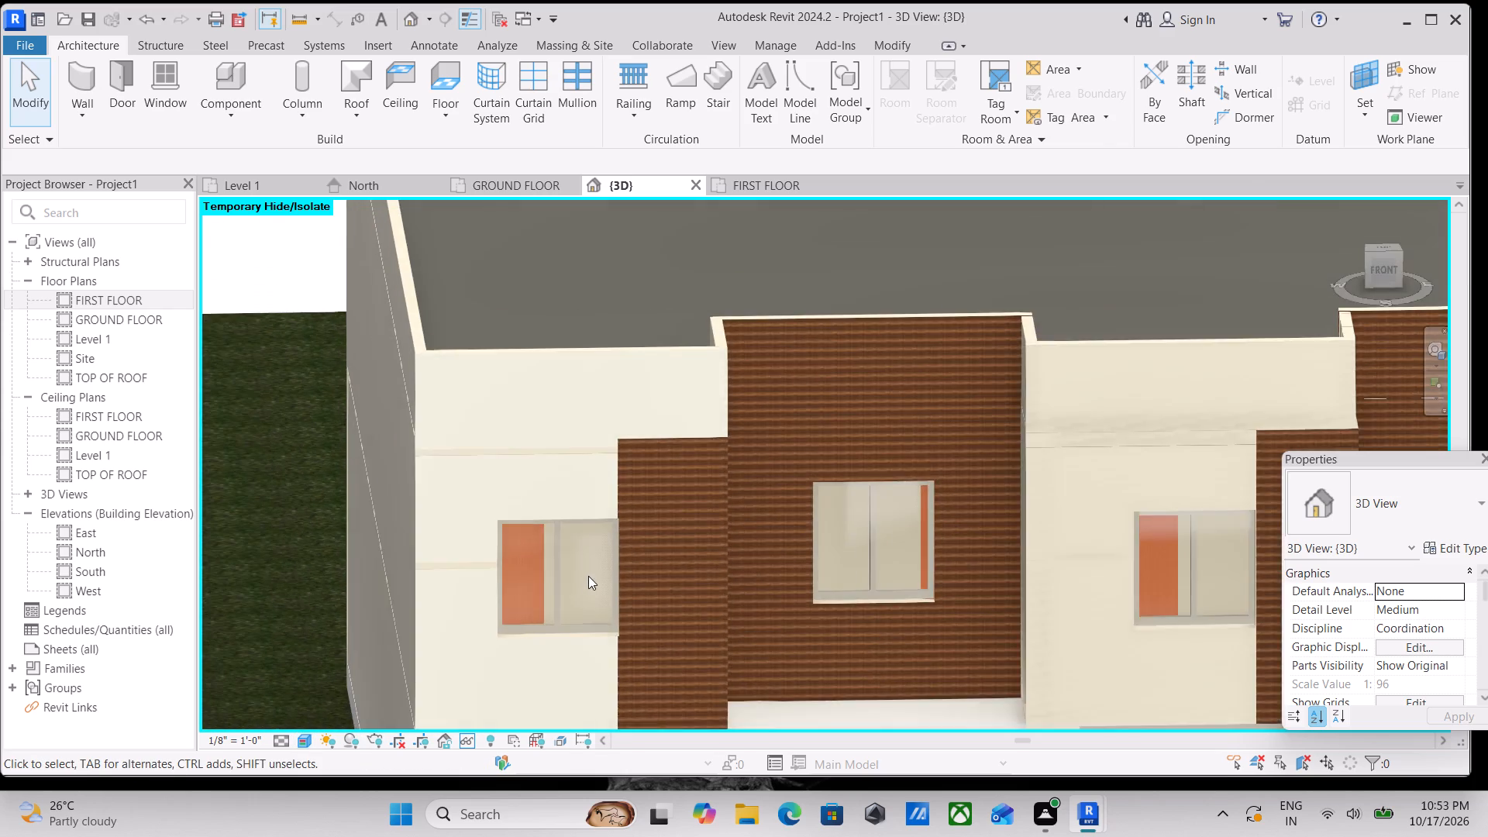
pyautogui.scroll(-4, 589, 572)
pyautogui.scroll(7, 592, 570)
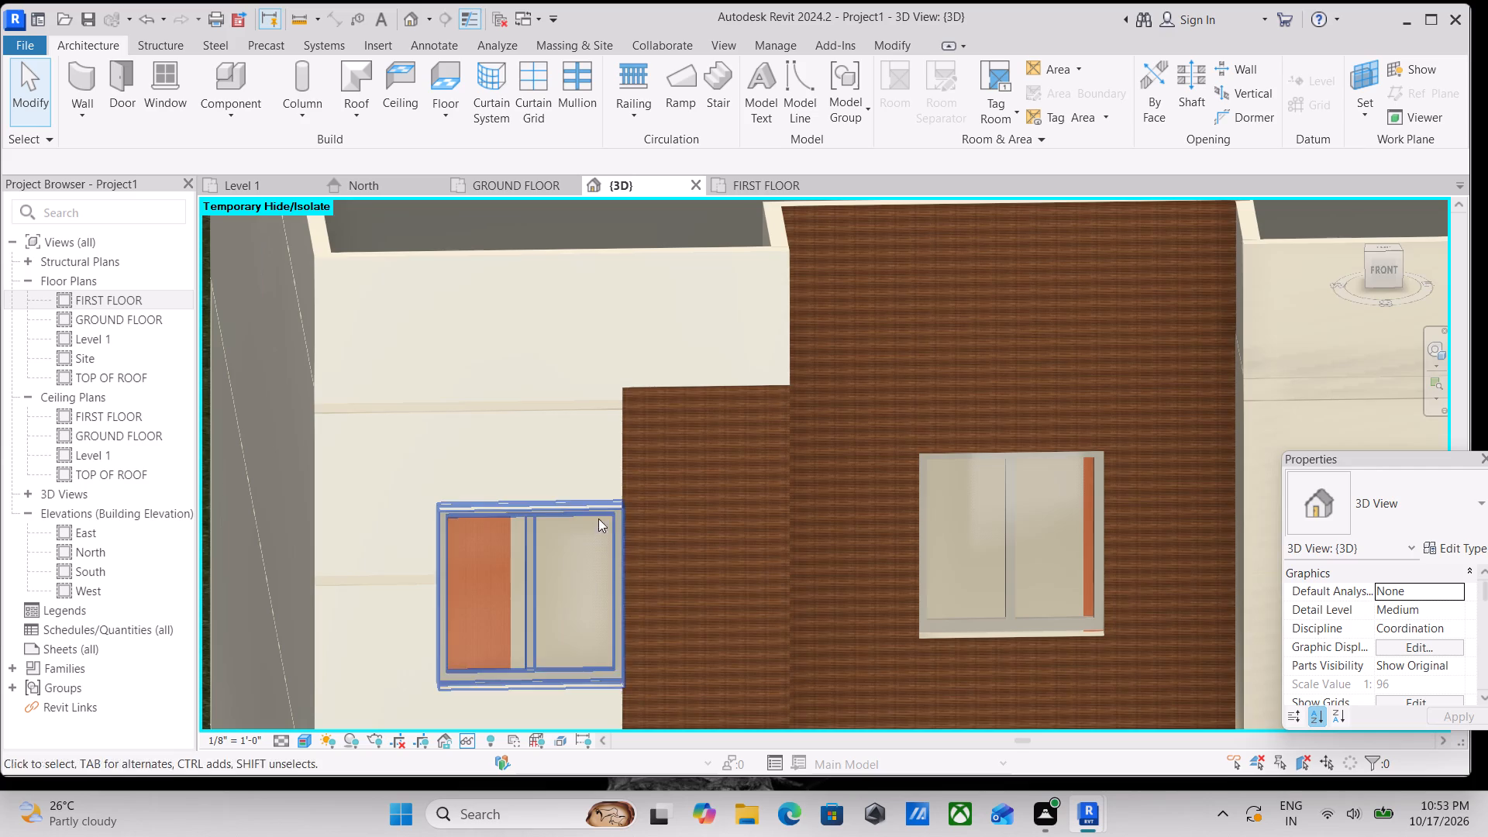
pyautogui.moveTo(602, 515); pyautogui.dragTo(743, 560, button='middle')
pyautogui.scroll(2, 736, 478)
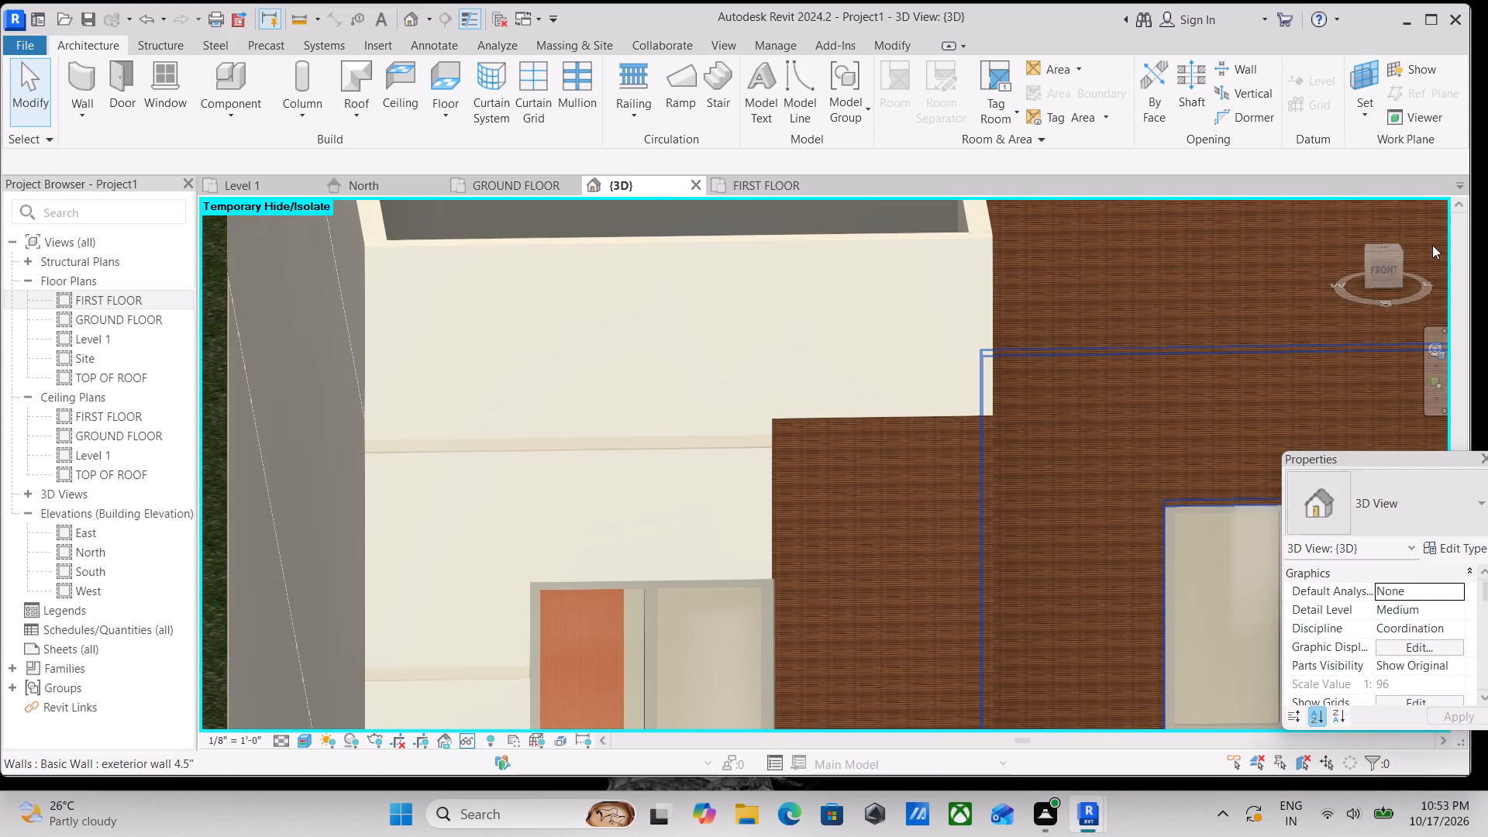
# Start an in-place model component in the Generic Models category, keeping the suggested name.
pyautogui.click(228, 107)
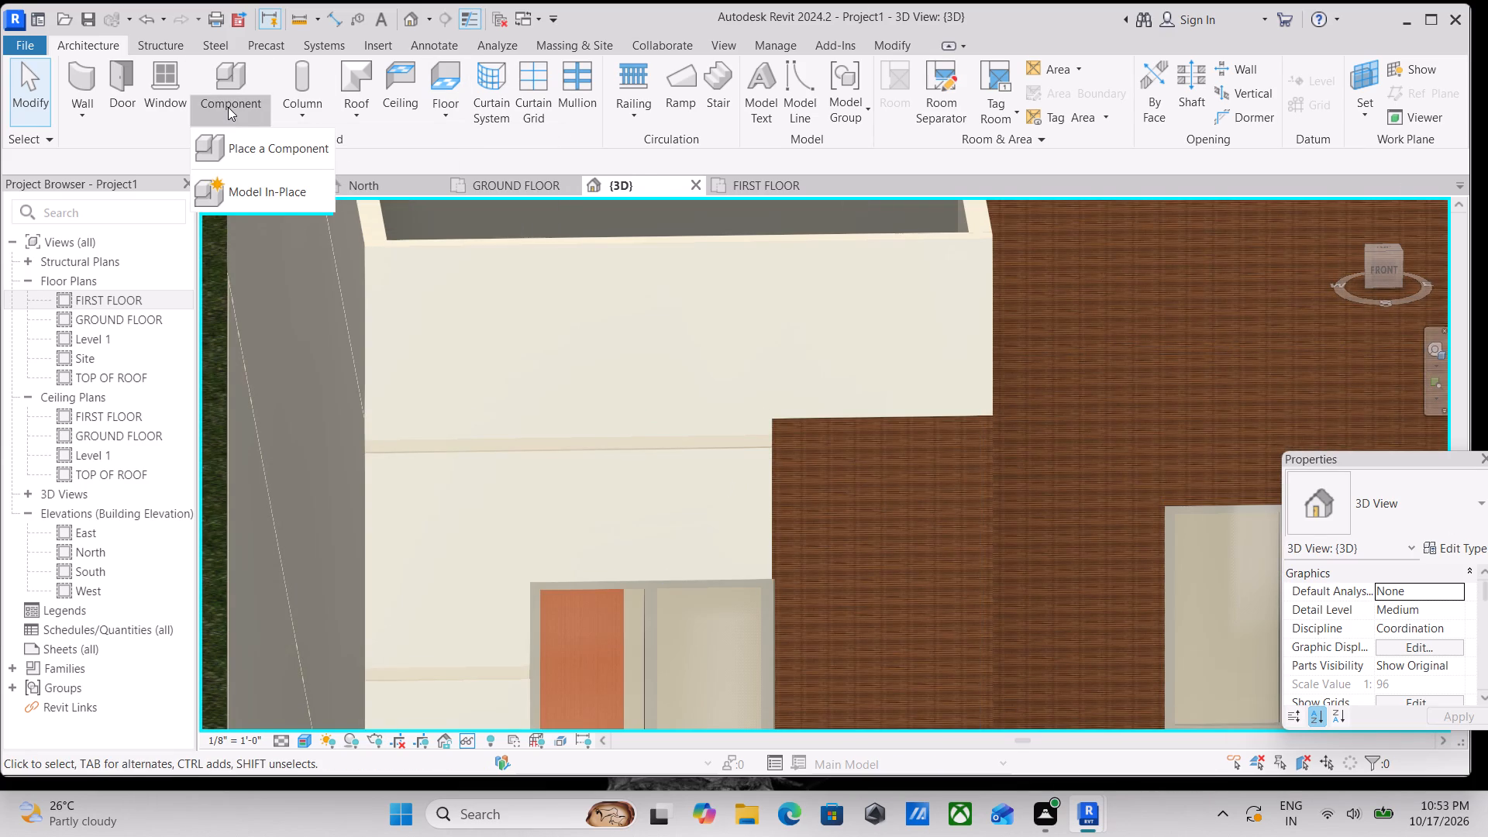
pyautogui.click(253, 191)
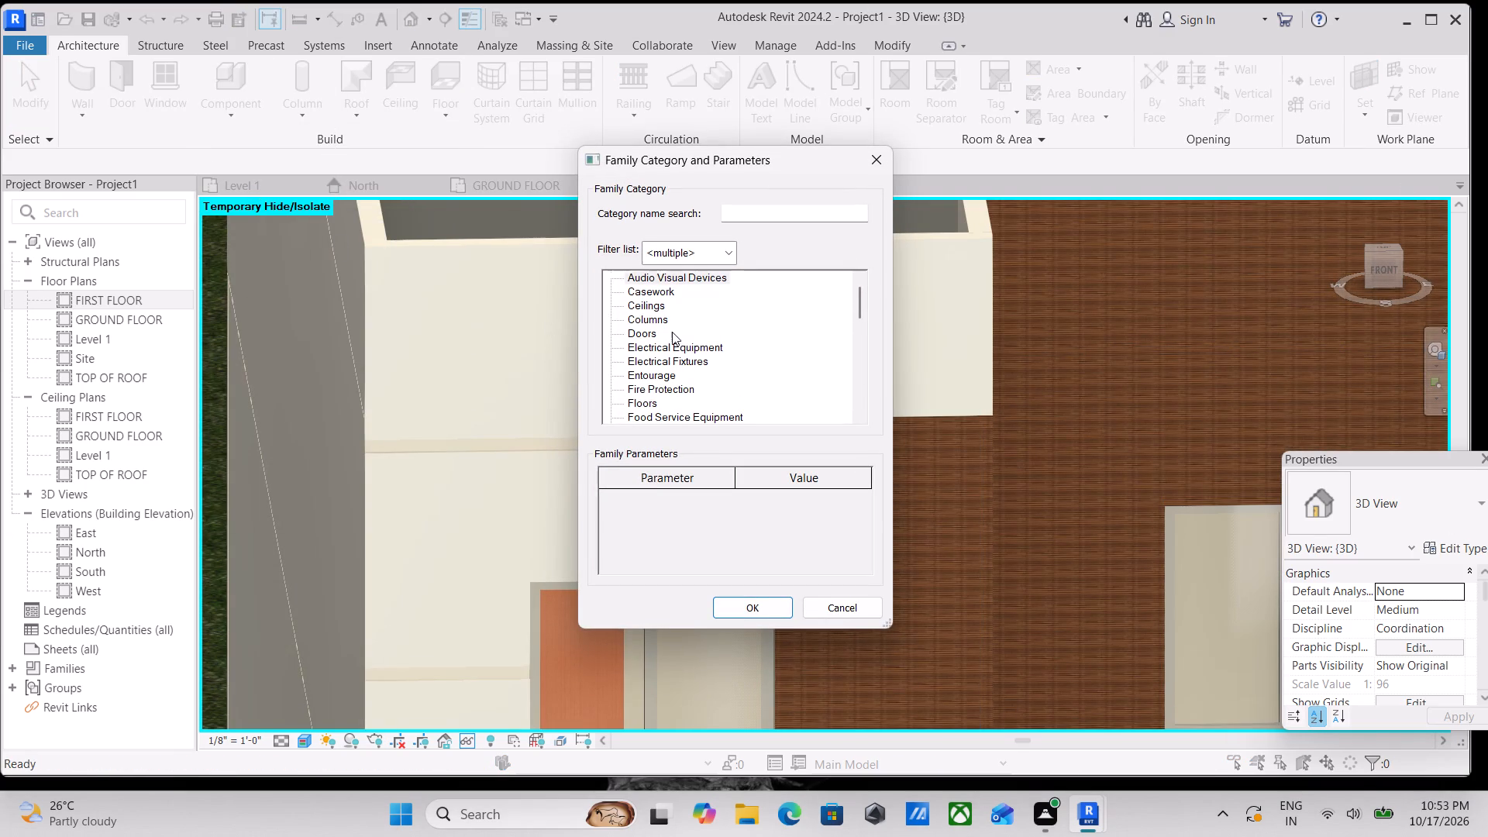
pyautogui.scroll(-7, 672, 332)
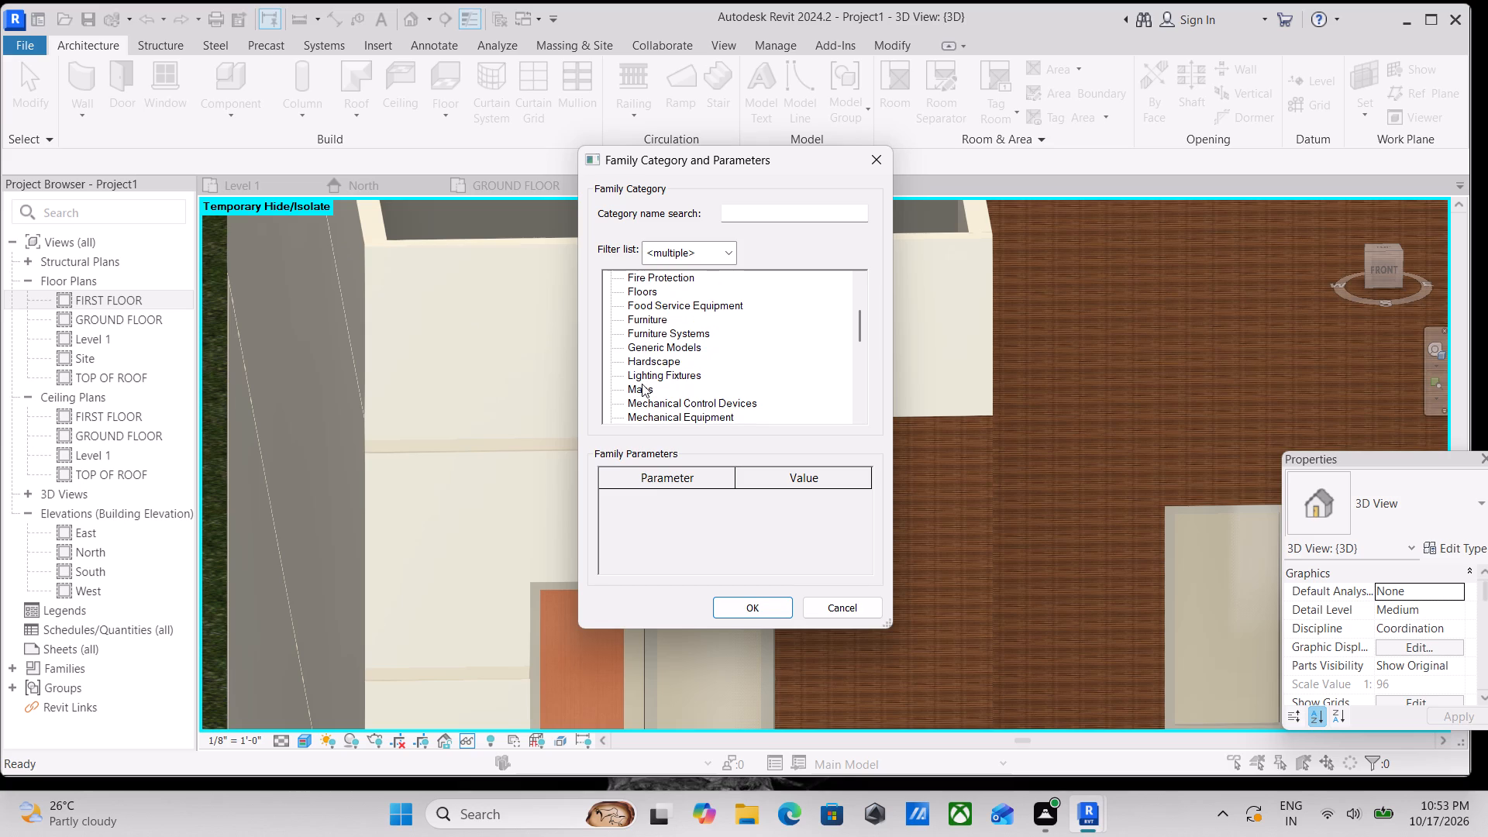
pyautogui.scroll(-4, 642, 384)
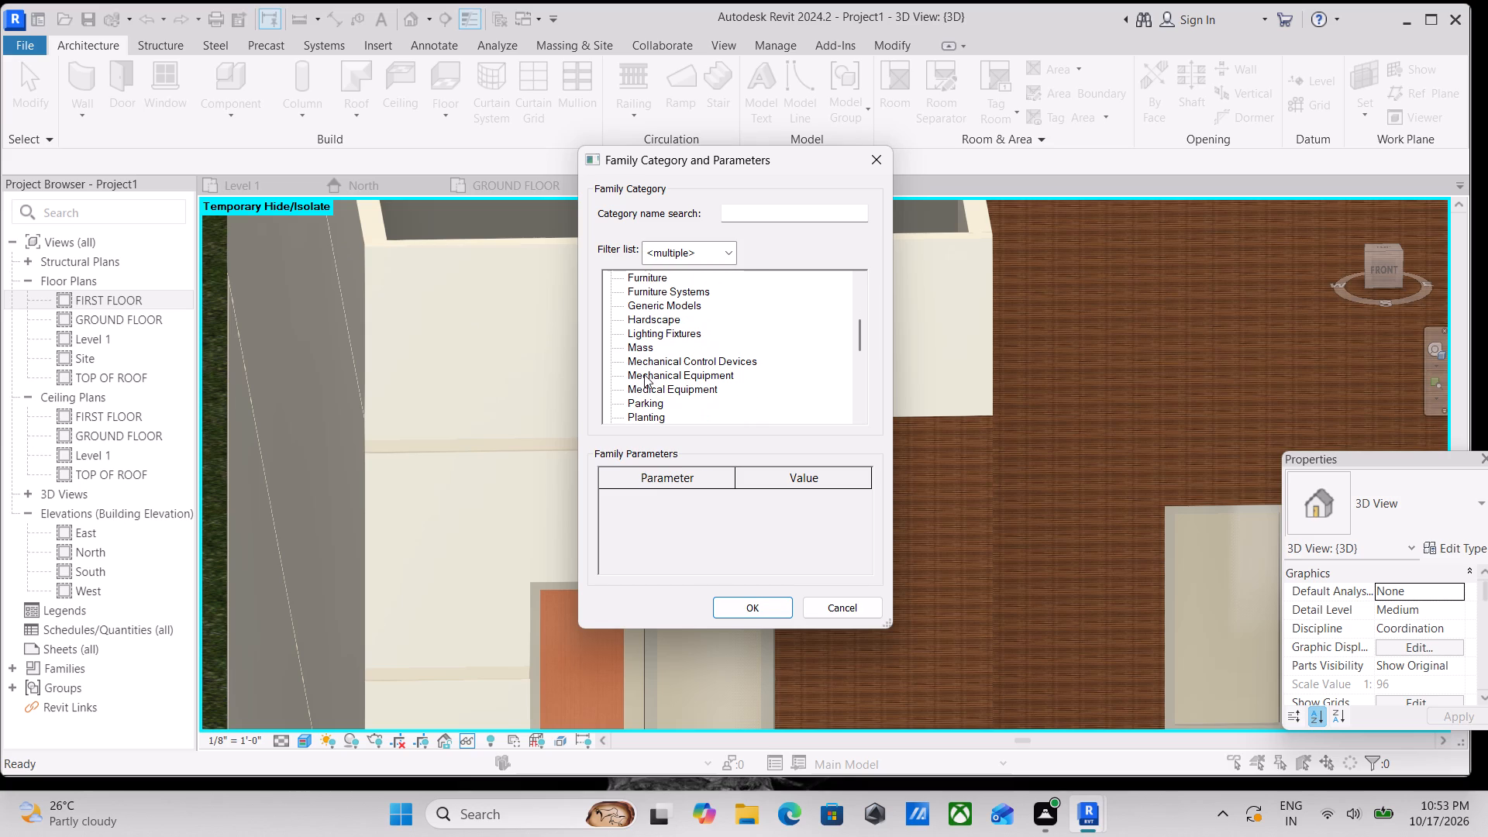
pyautogui.click(657, 301)
pyautogui.click(739, 598)
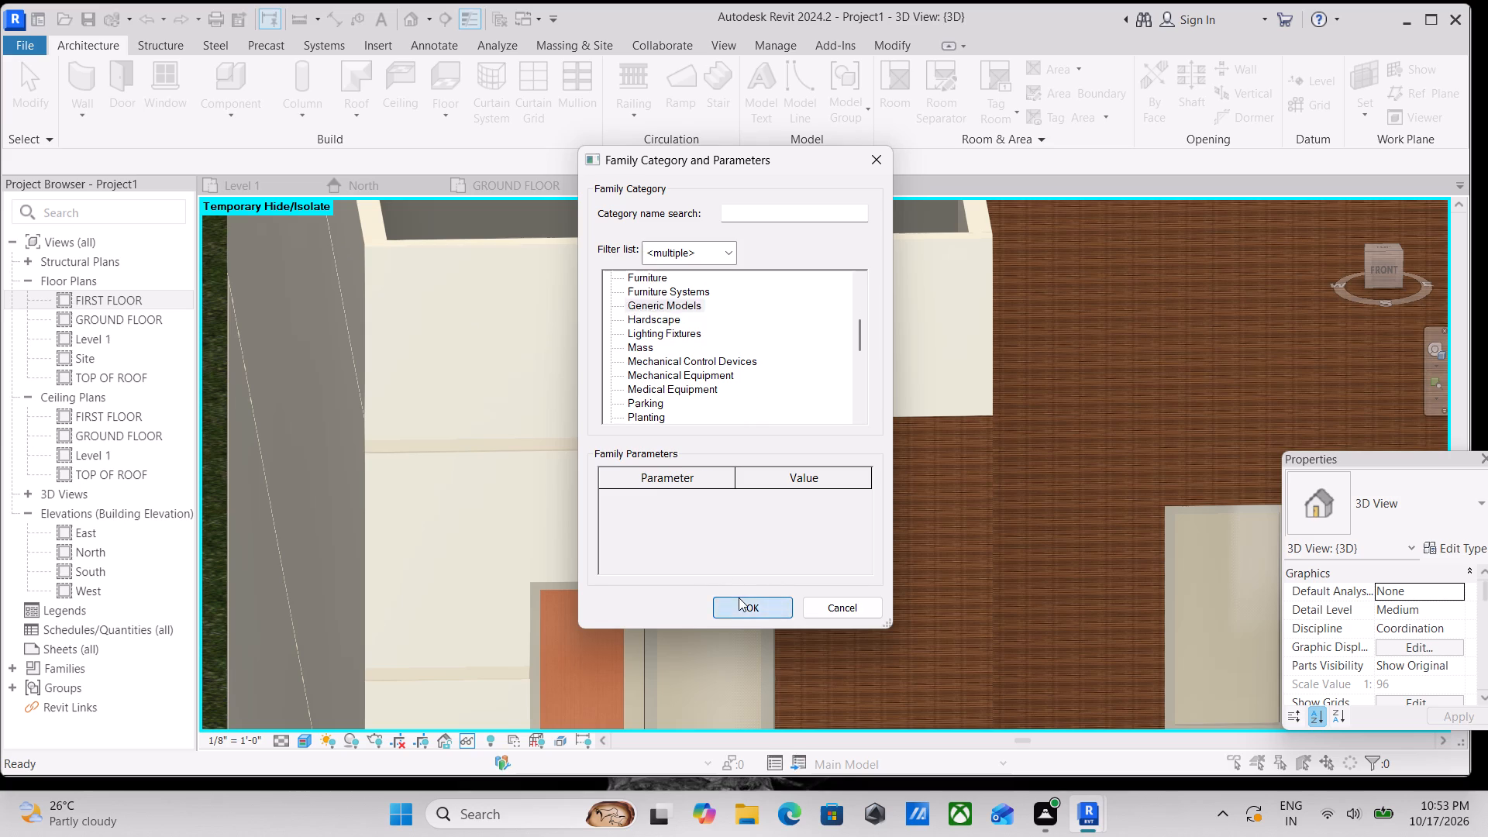
pyautogui.click(718, 433)
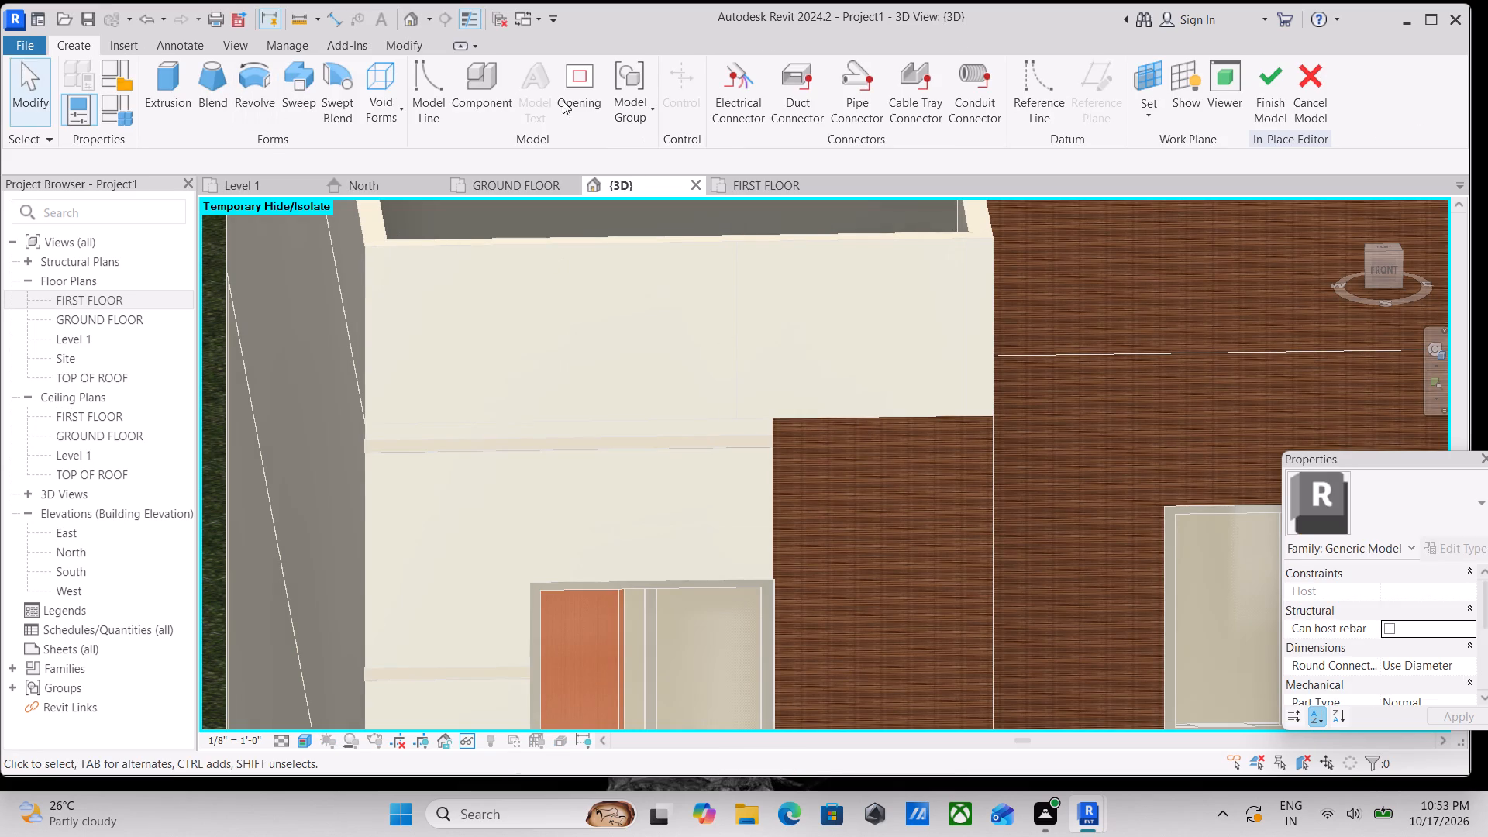
# Pick the end unit's light front wall face beside the upper-floor window as the work plane.
pyautogui.click(1134, 109)
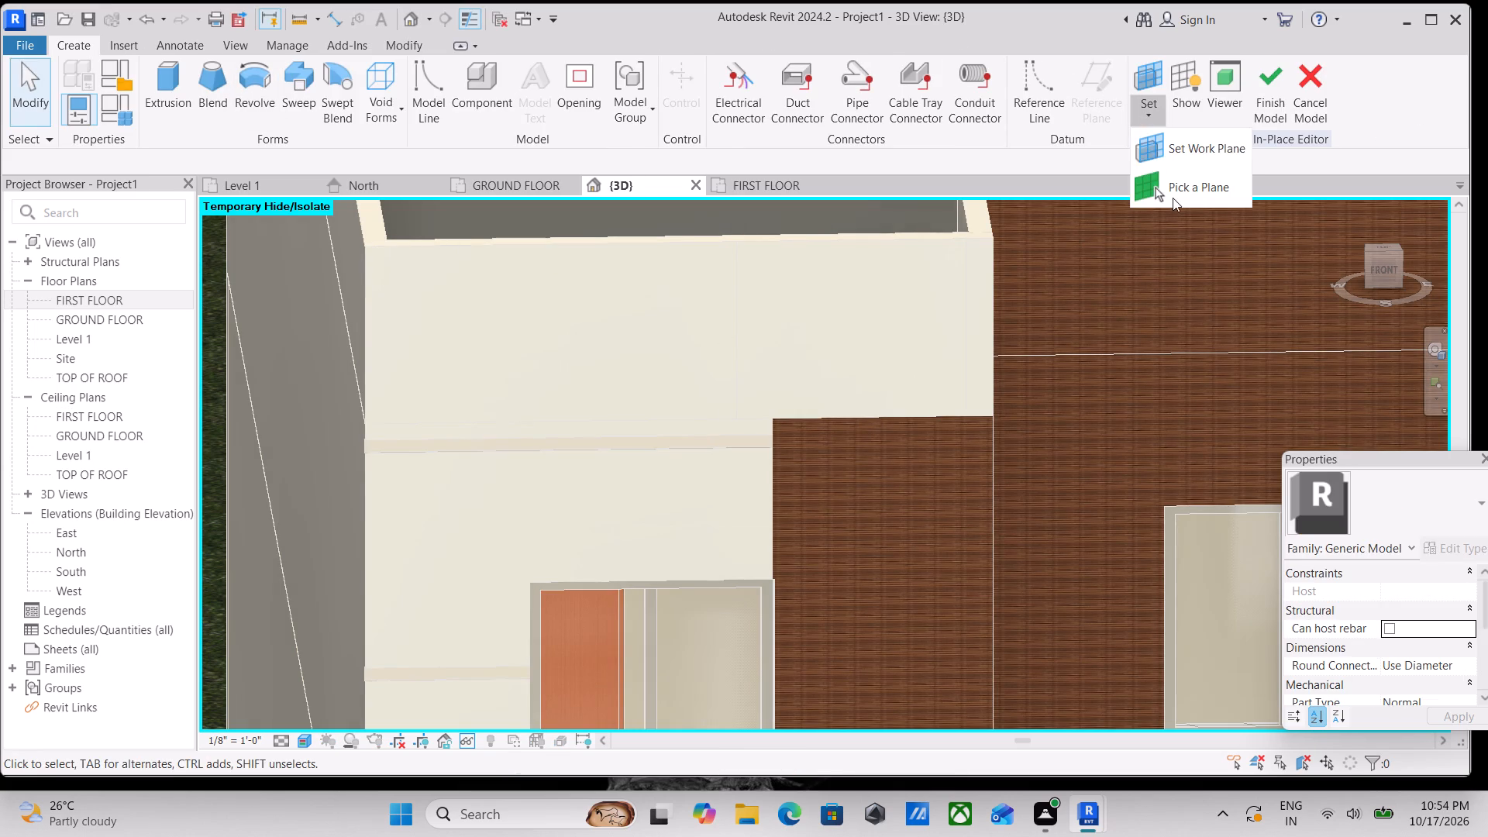
pyautogui.click(1173, 198)
pyautogui.scroll(-4, 712, 343)
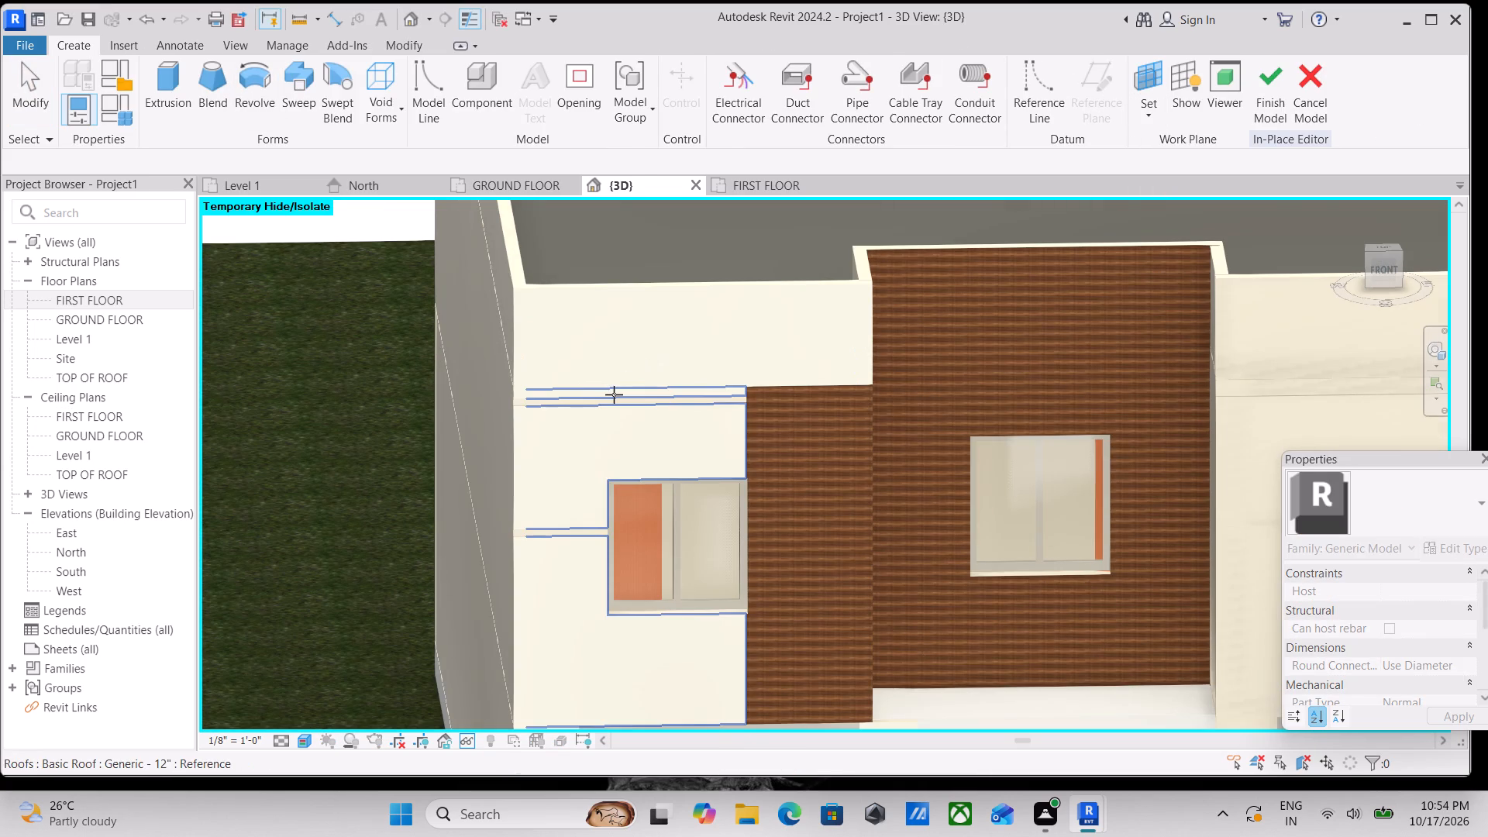
pyautogui.keyDown('shift'); pyautogui.moveTo(614, 382); pyautogui.dragTo(575, 480, button='middle'); pyautogui.keyUp('shift')
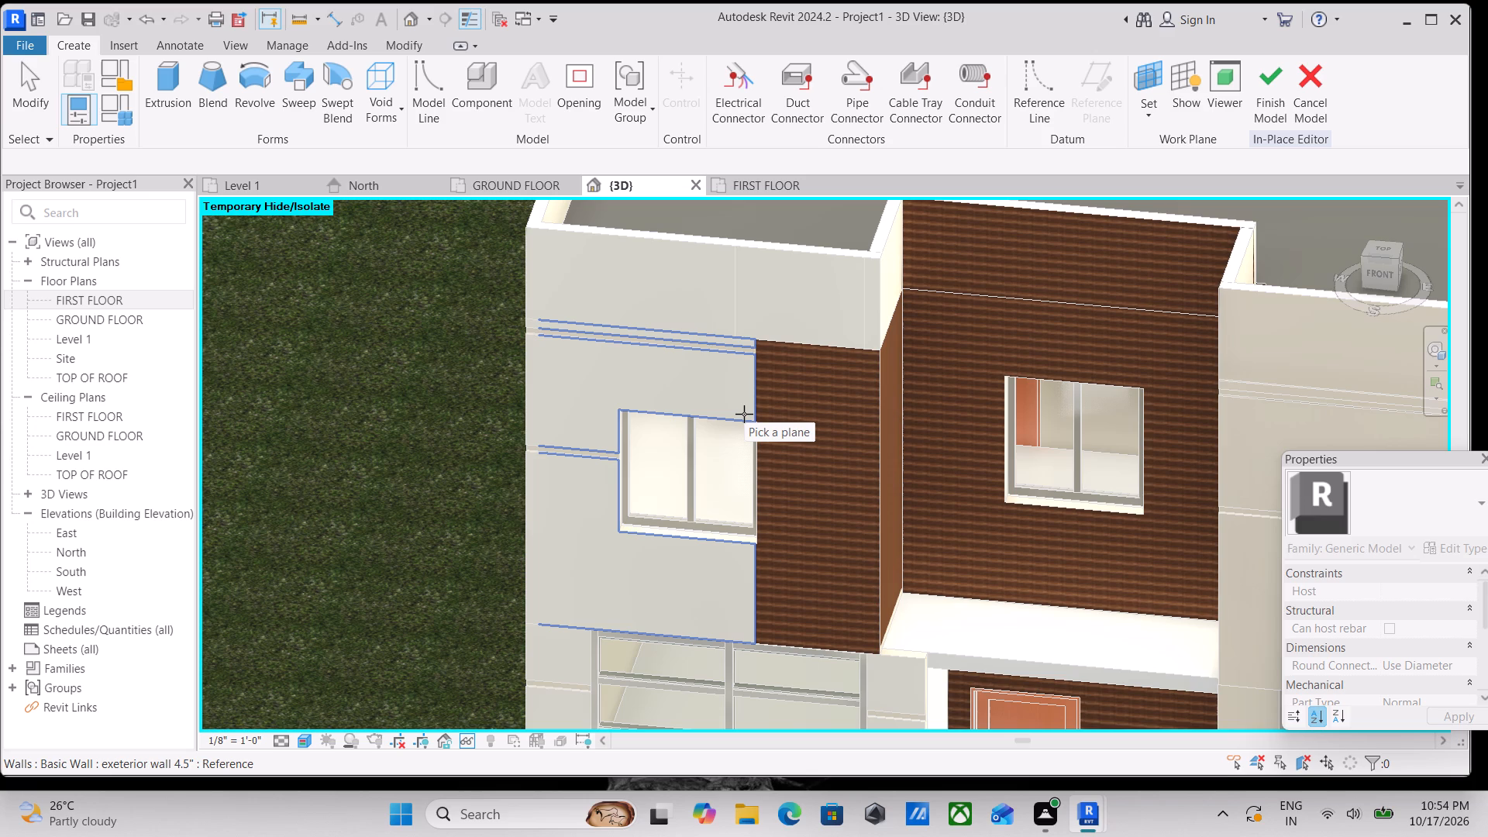
pyautogui.scroll(1, 744, 414)
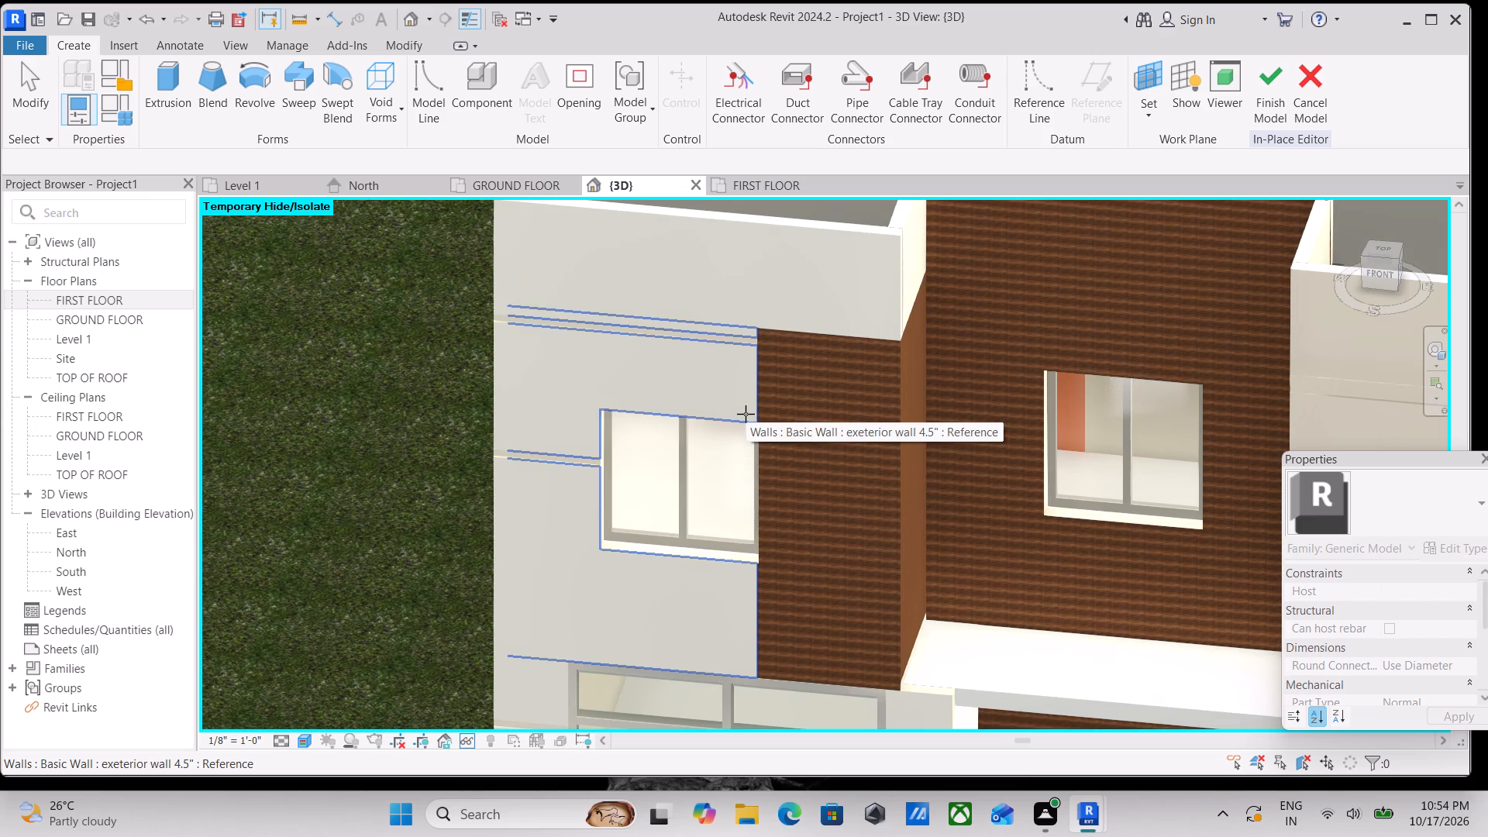
pyautogui.click(746, 414)
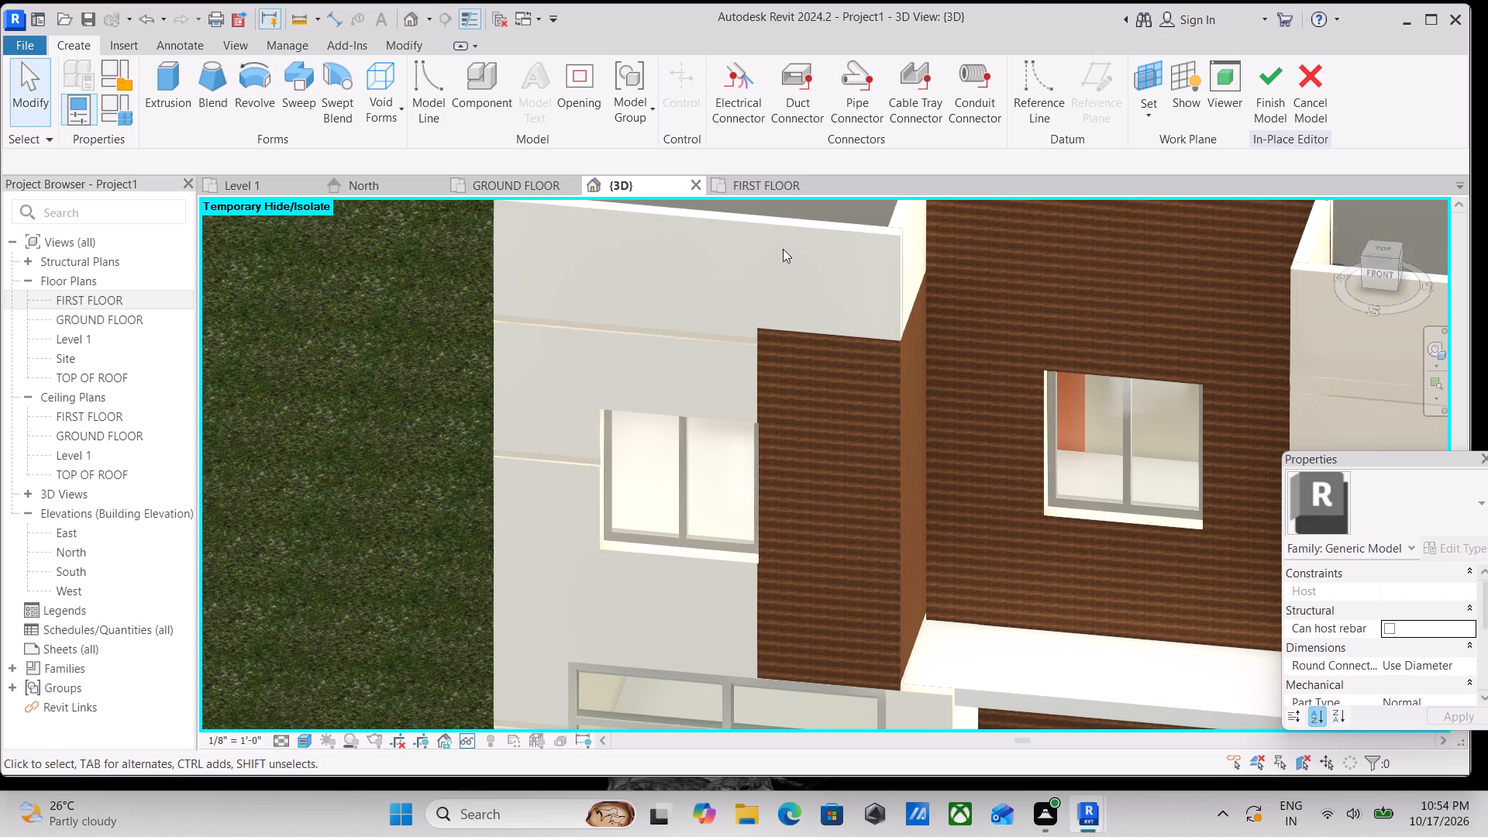
# Start an extrusion and sketch a rectangle about 15' 1" by 1' 1" from the light wall's upper-floor window past the cladding window's far side.
pyautogui.click(183, 81)
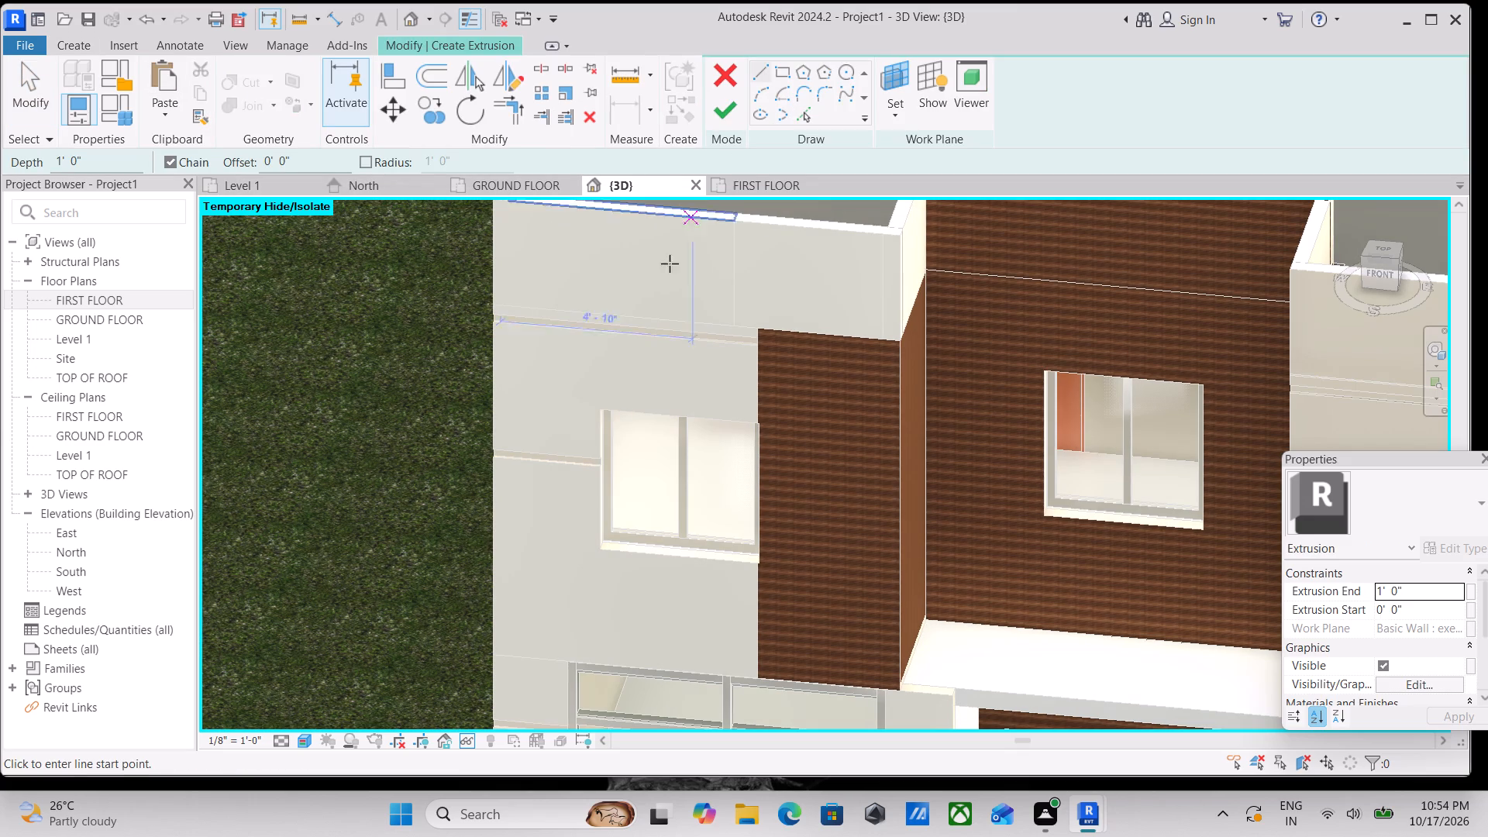
pyautogui.scroll(3, 626, 363)
pyautogui.click(789, 79)
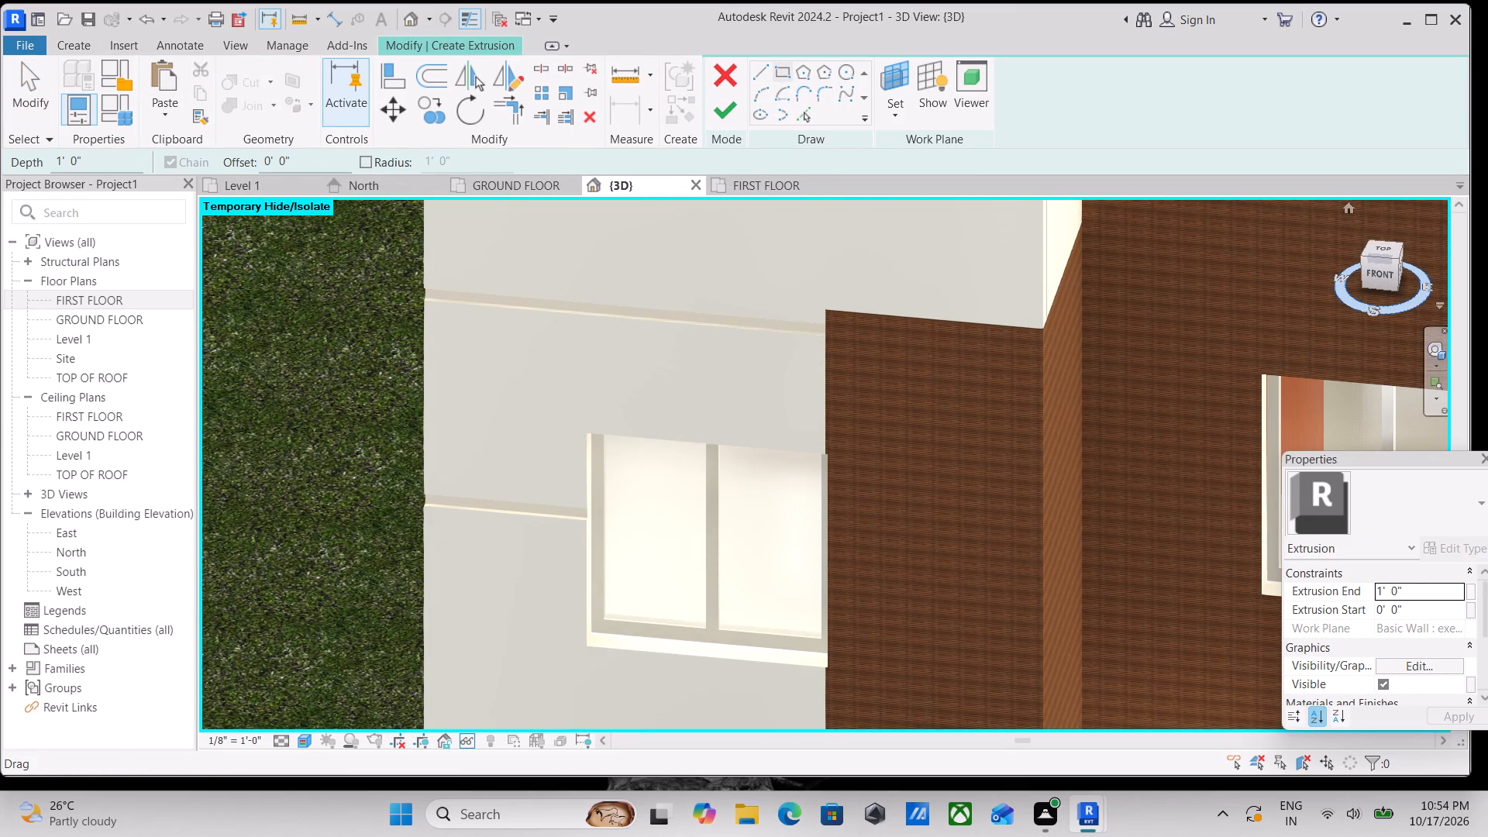
pyautogui.click(1378, 278)
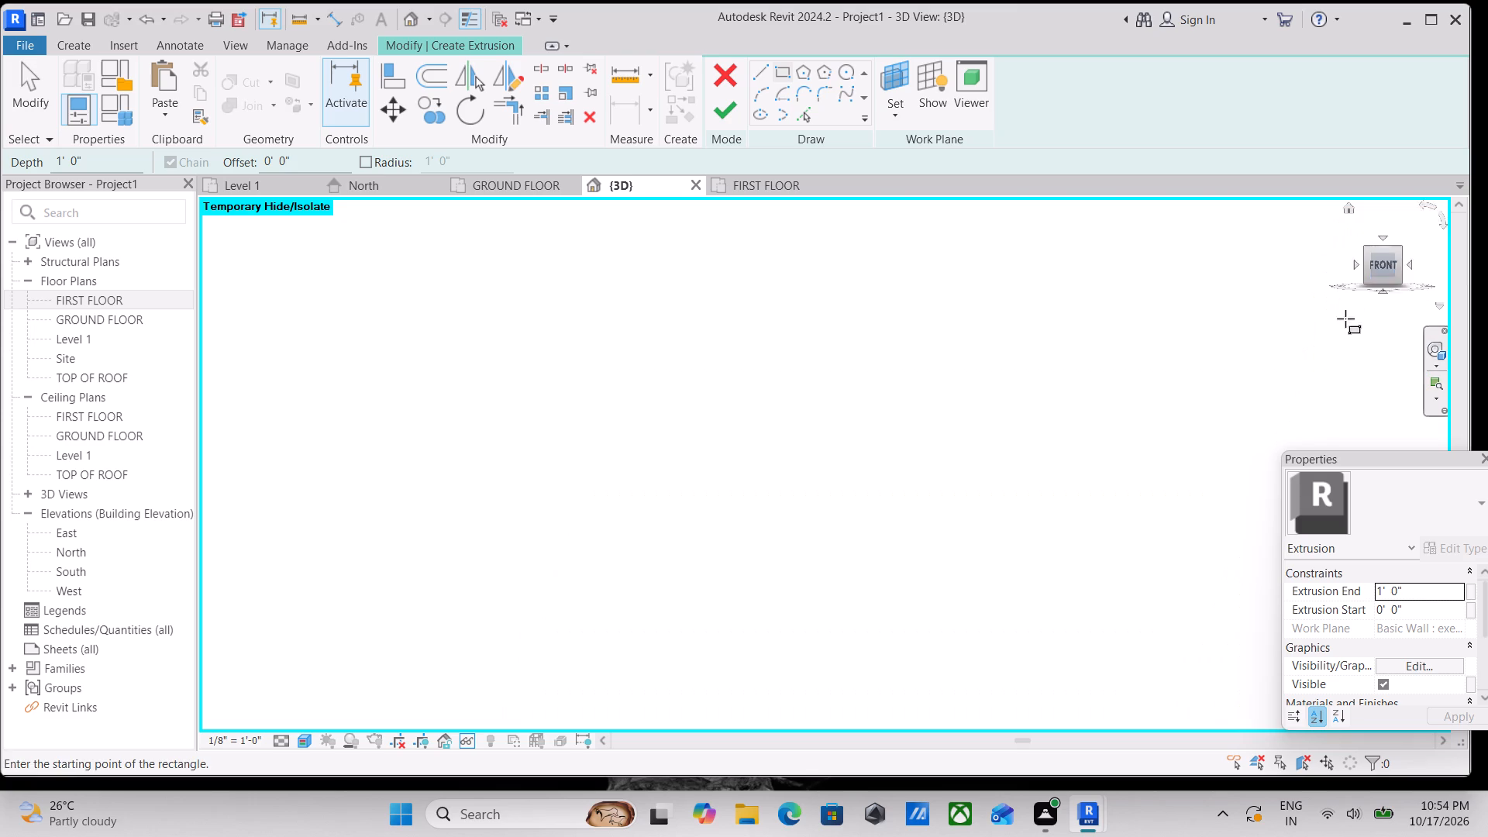
pyautogui.scroll(4, 703, 460)
pyautogui.scroll(6, 771, 433)
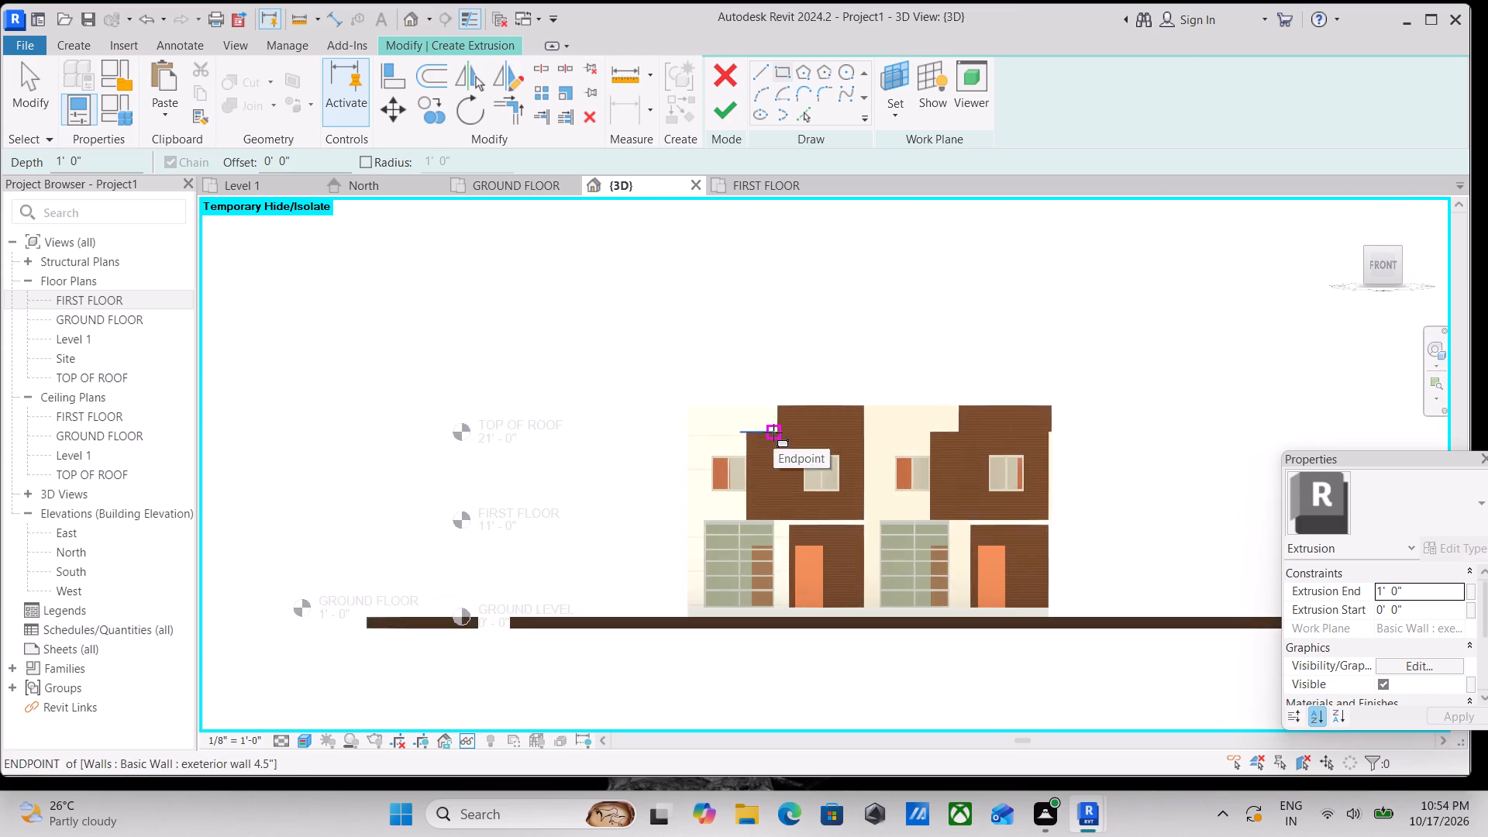
pyautogui.scroll(3, 771, 442)
pyautogui.scroll(13, 680, 467)
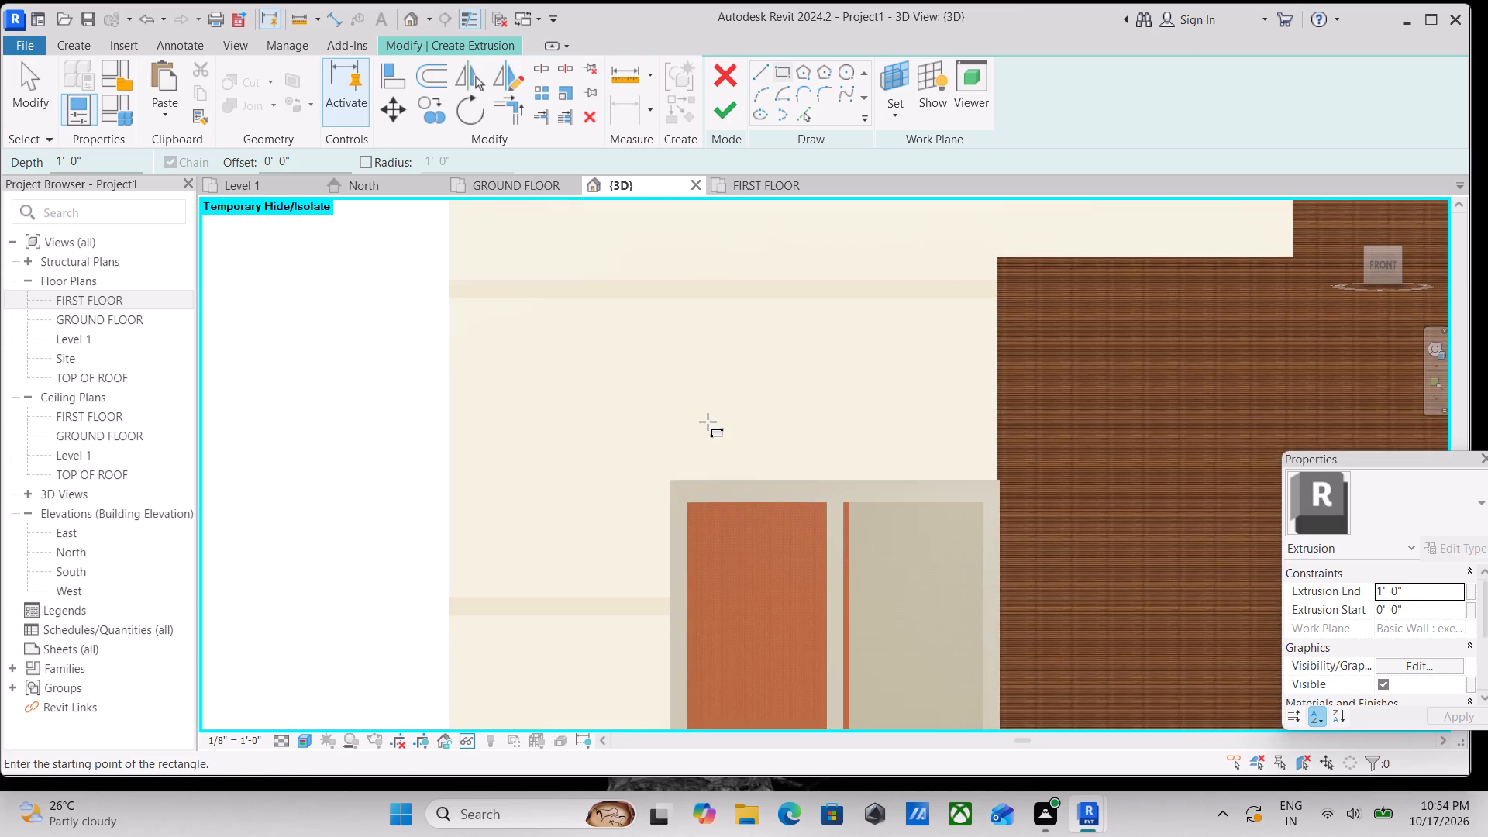
pyautogui.click(678, 477)
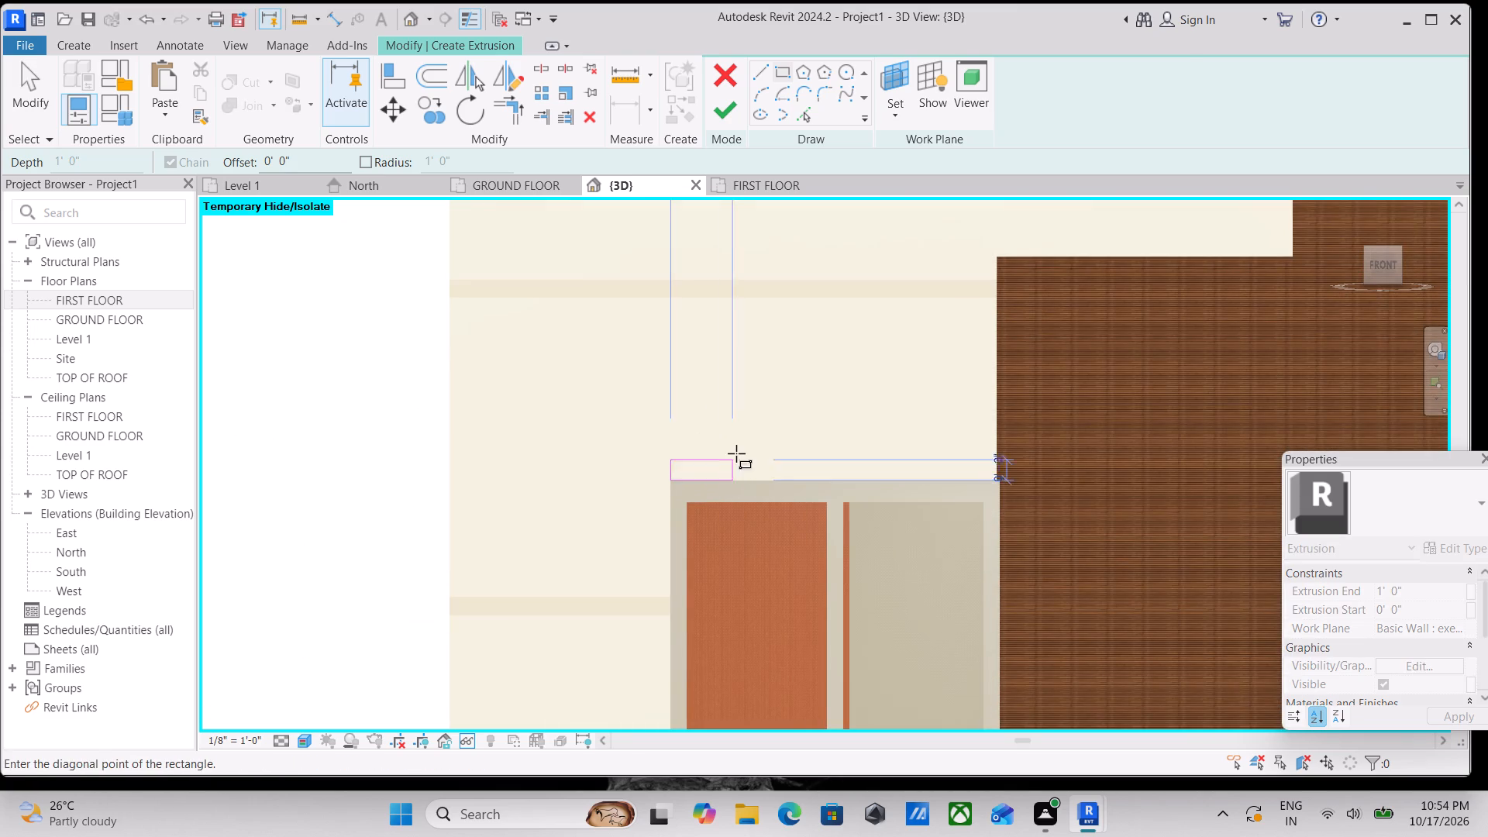
pyautogui.moveTo(903, 443); pyautogui.dragTo(765, 454, button='middle')
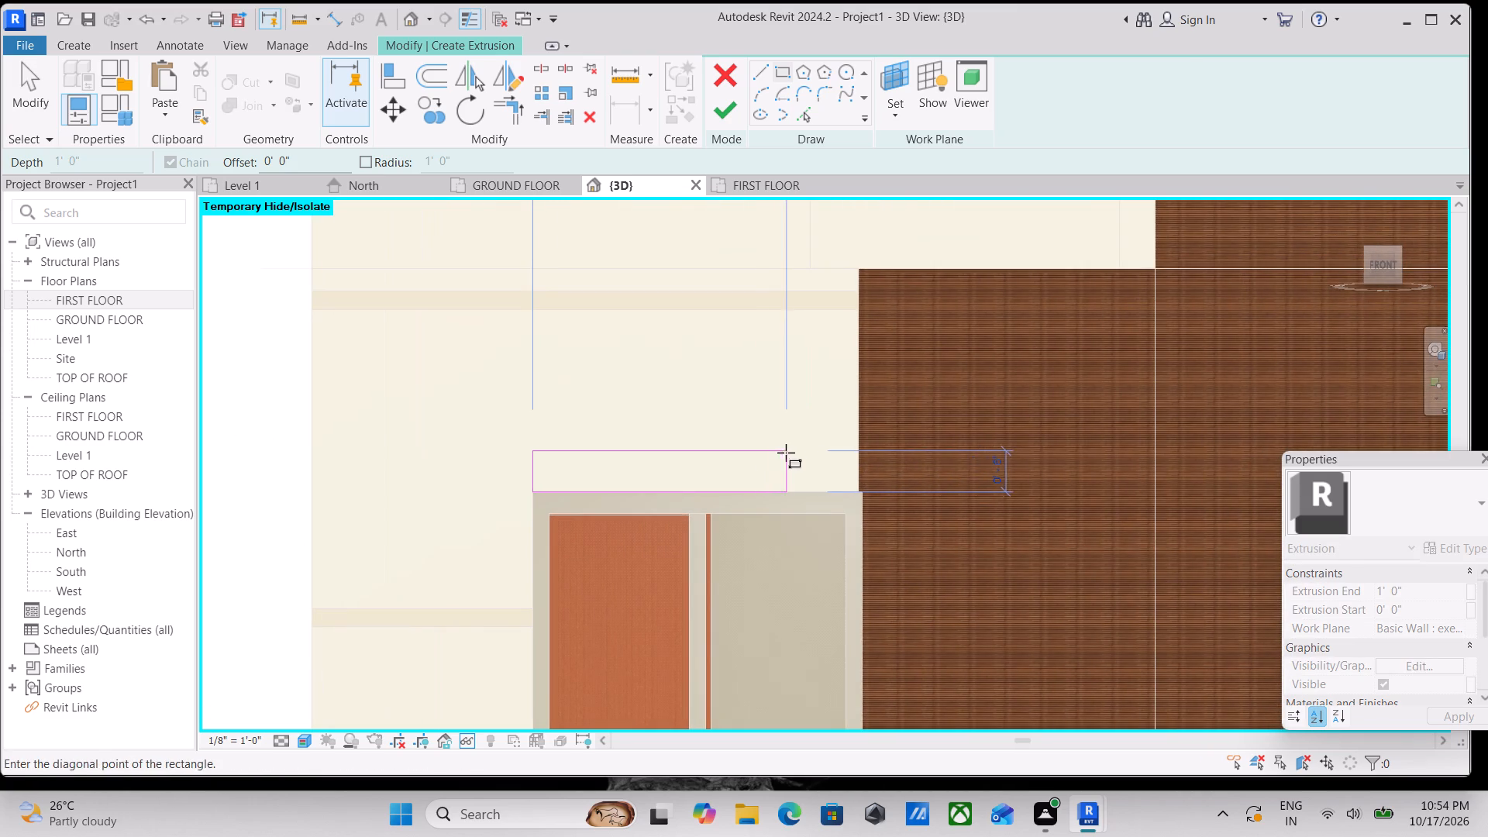
pyautogui.moveTo(885, 453); pyautogui.dragTo(692, 452, button='middle')
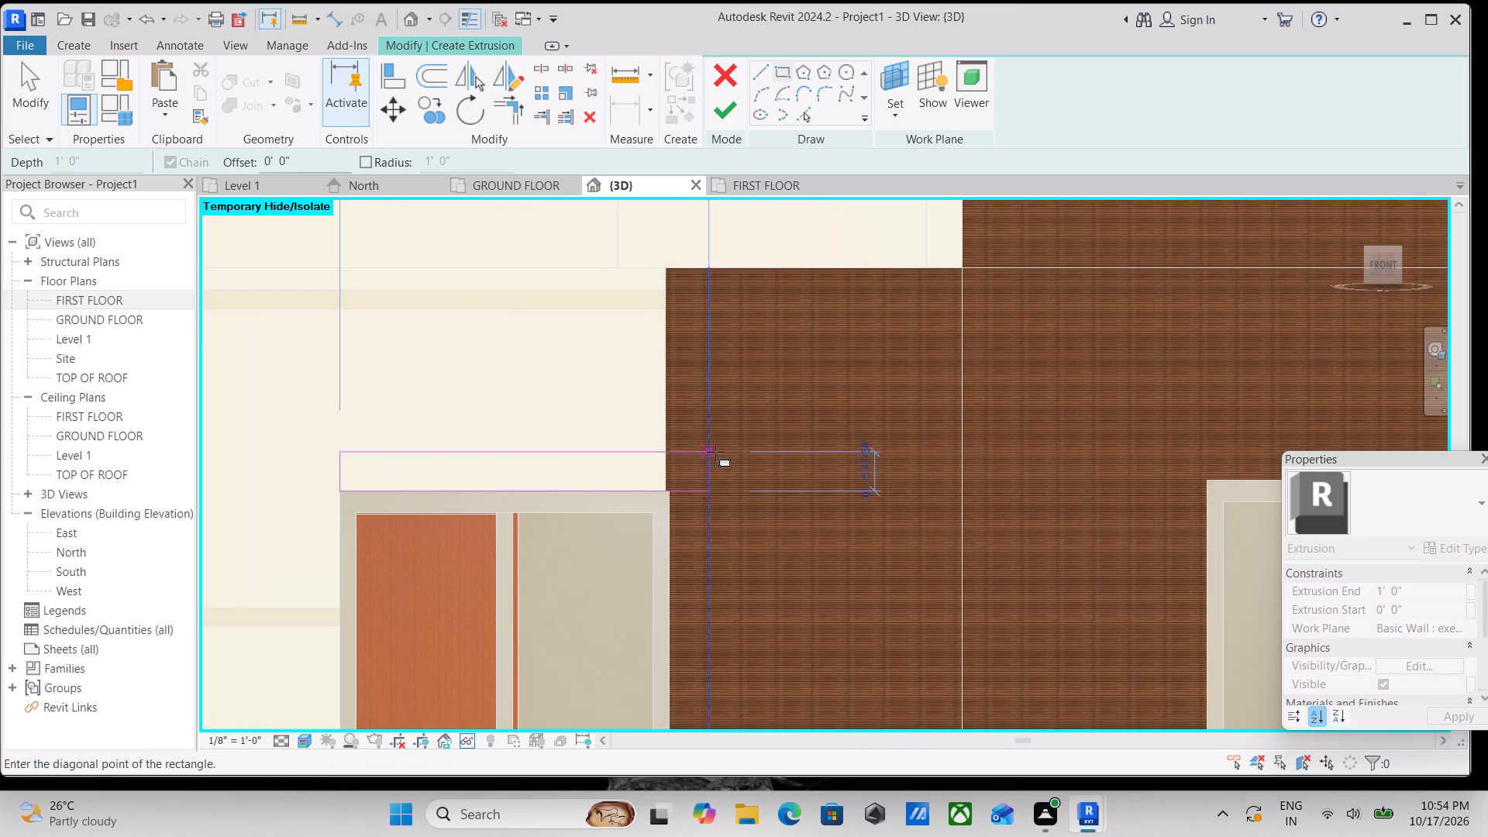
pyautogui.moveTo(836, 461); pyautogui.dragTo(721, 465, button='middle')
pyautogui.moveTo(1011, 475); pyautogui.dragTo(834, 464, button='middle')
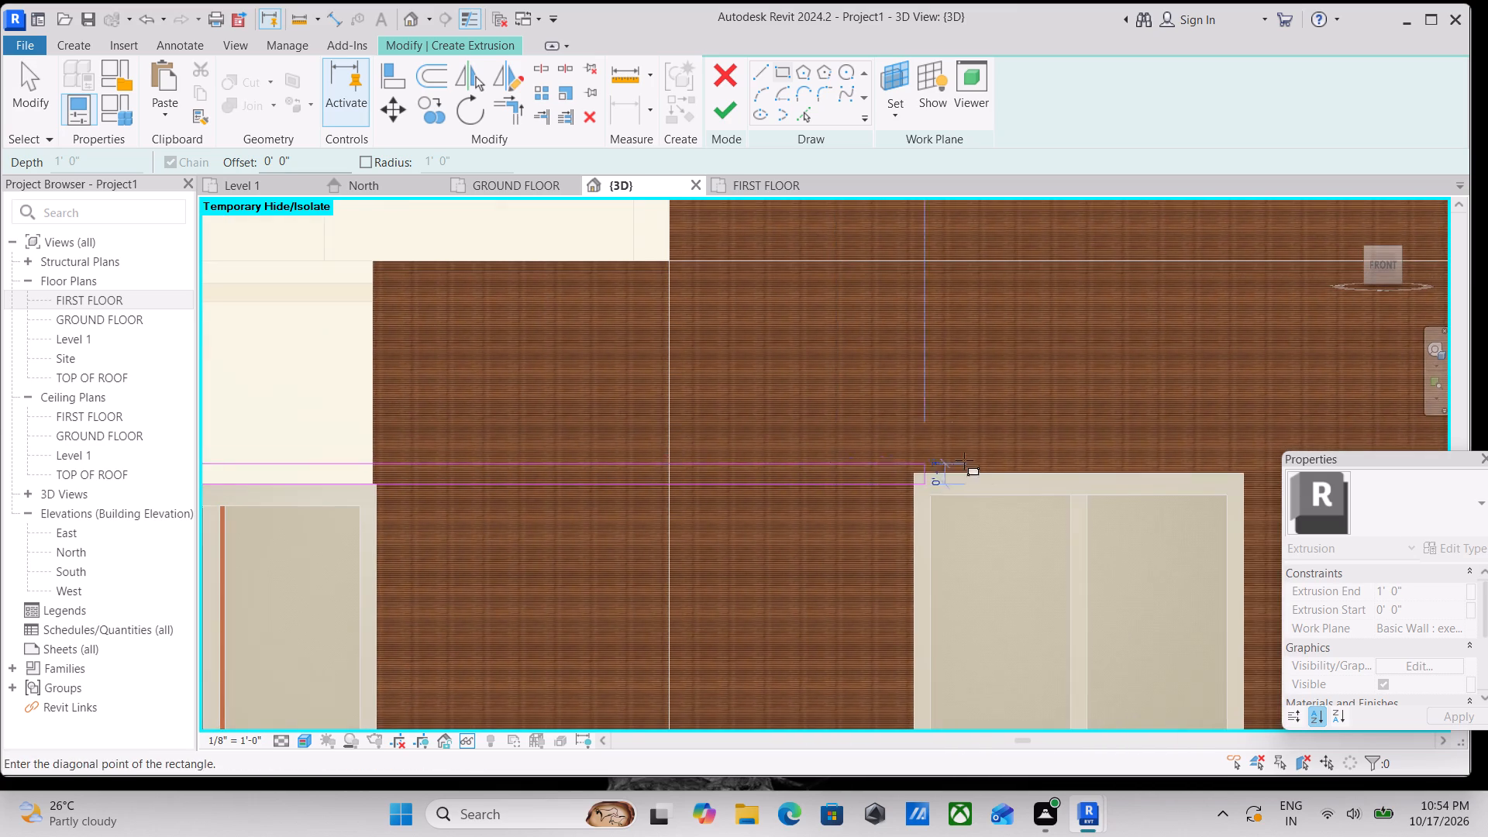
pyautogui.moveTo(1143, 415); pyautogui.dragTo(1094, 424, button='middle')
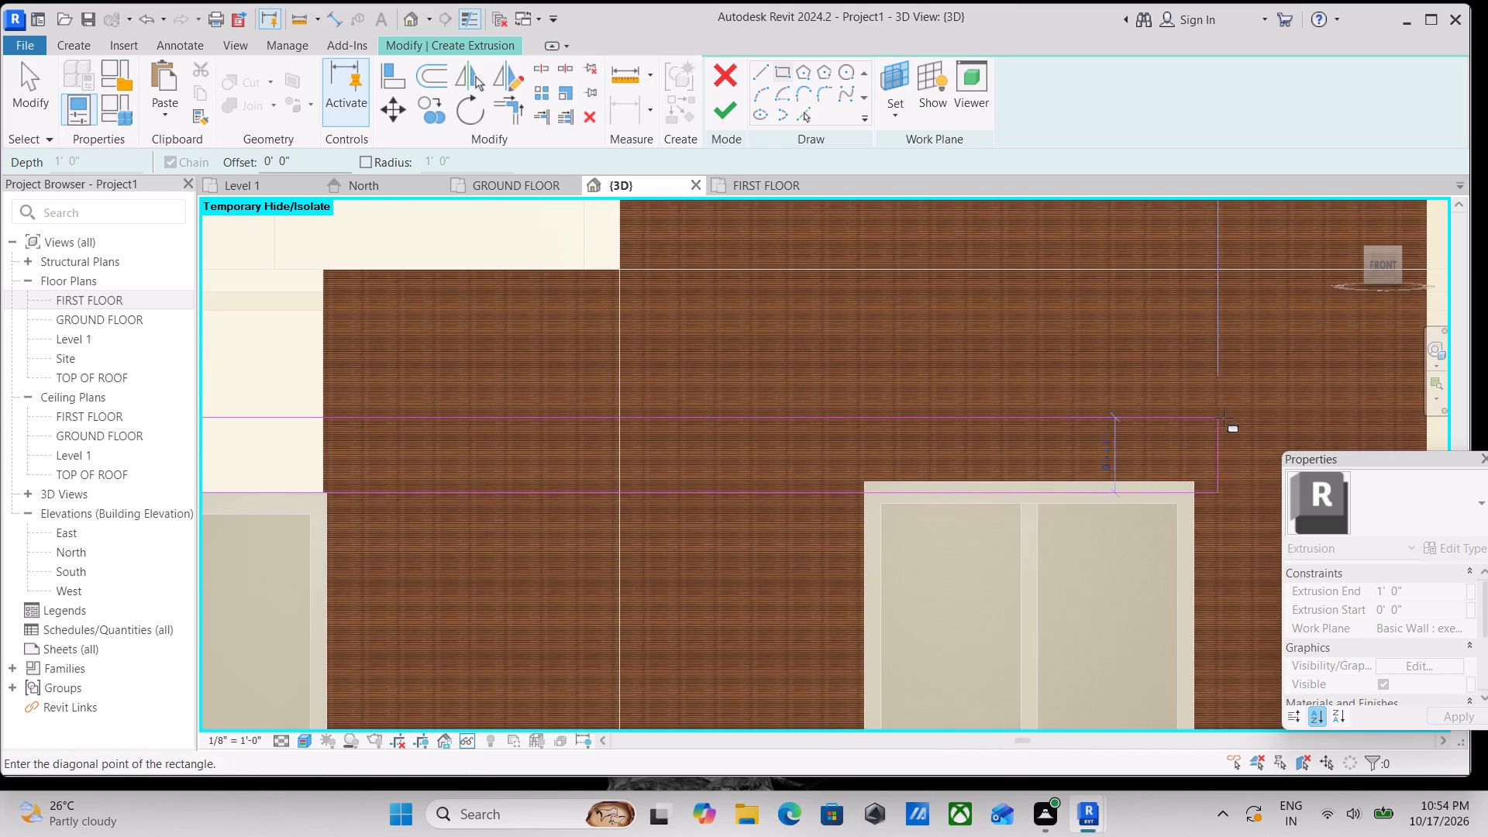
pyautogui.moveTo(1236, 402); pyautogui.dragTo(1202, 401, button='middle')
pyautogui.scroll(-1, 1236, 402)
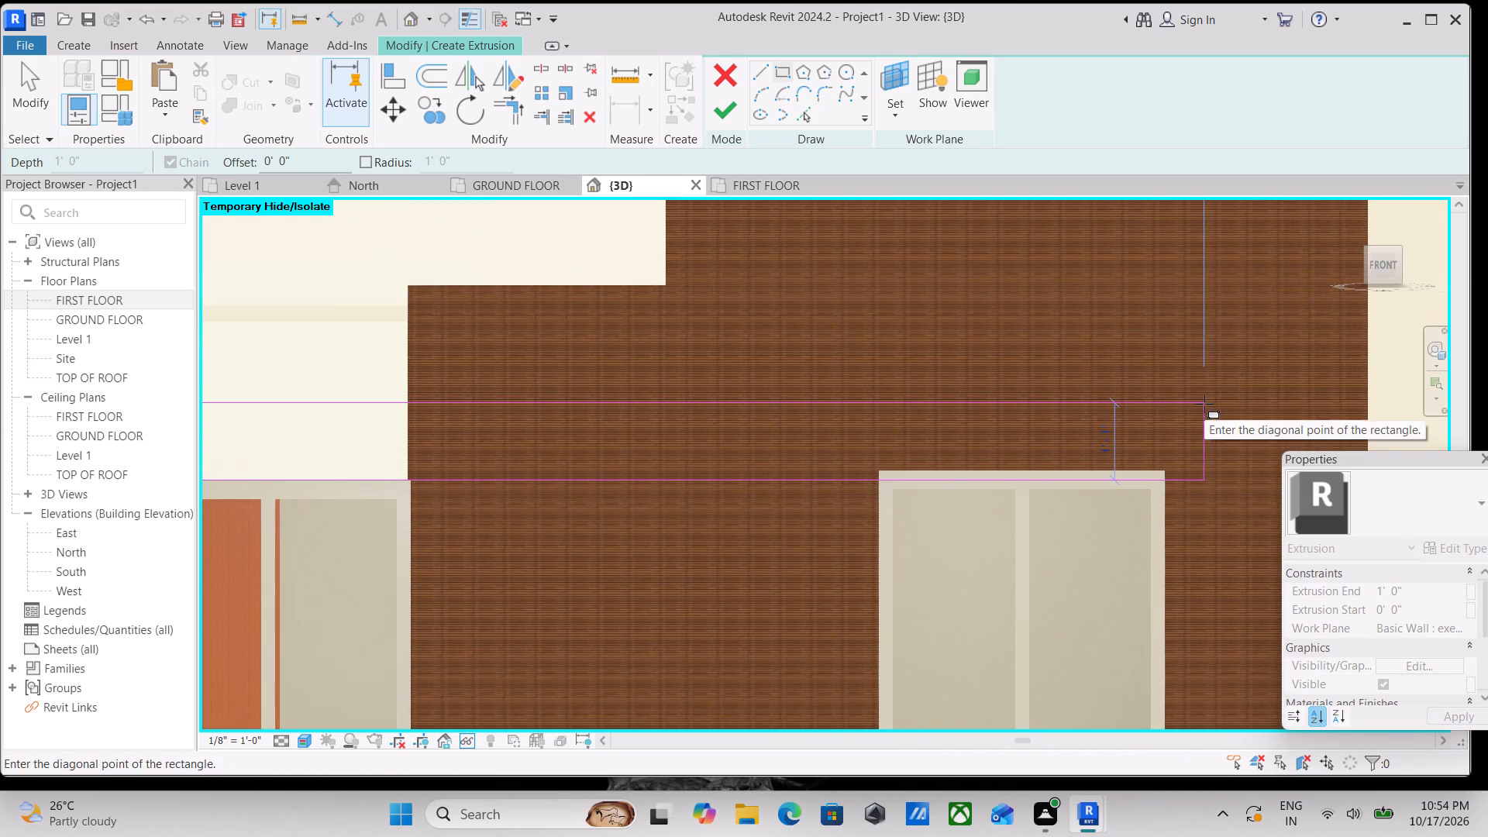
pyautogui.click(1204, 404)
pyautogui.moveTo(945, 406); pyautogui.dragTo(1170, 405, button='middle')
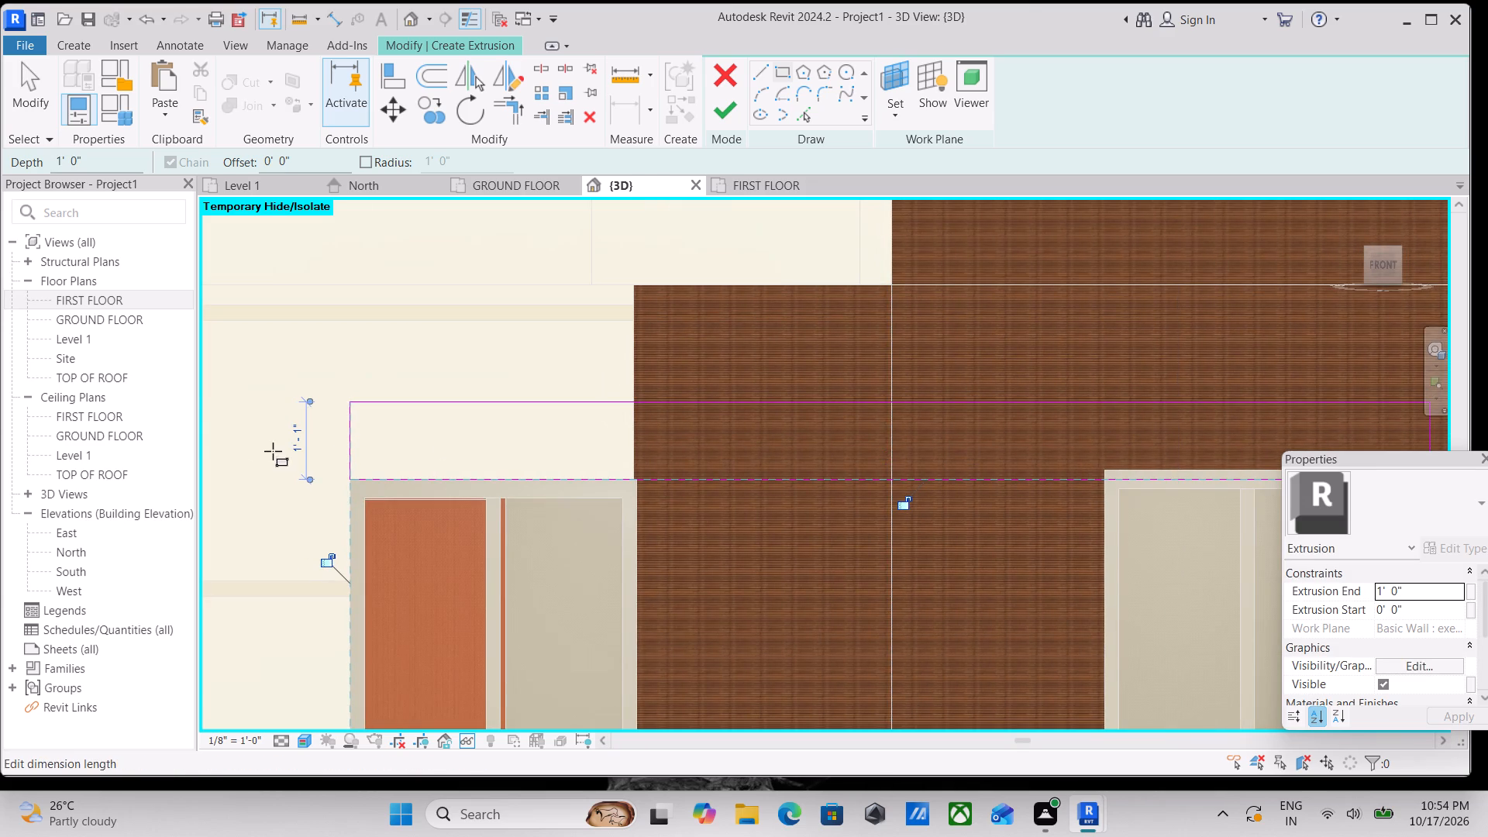
pyautogui.press('Escape')
pyautogui.press('Escape')
pyautogui.press('Escape')
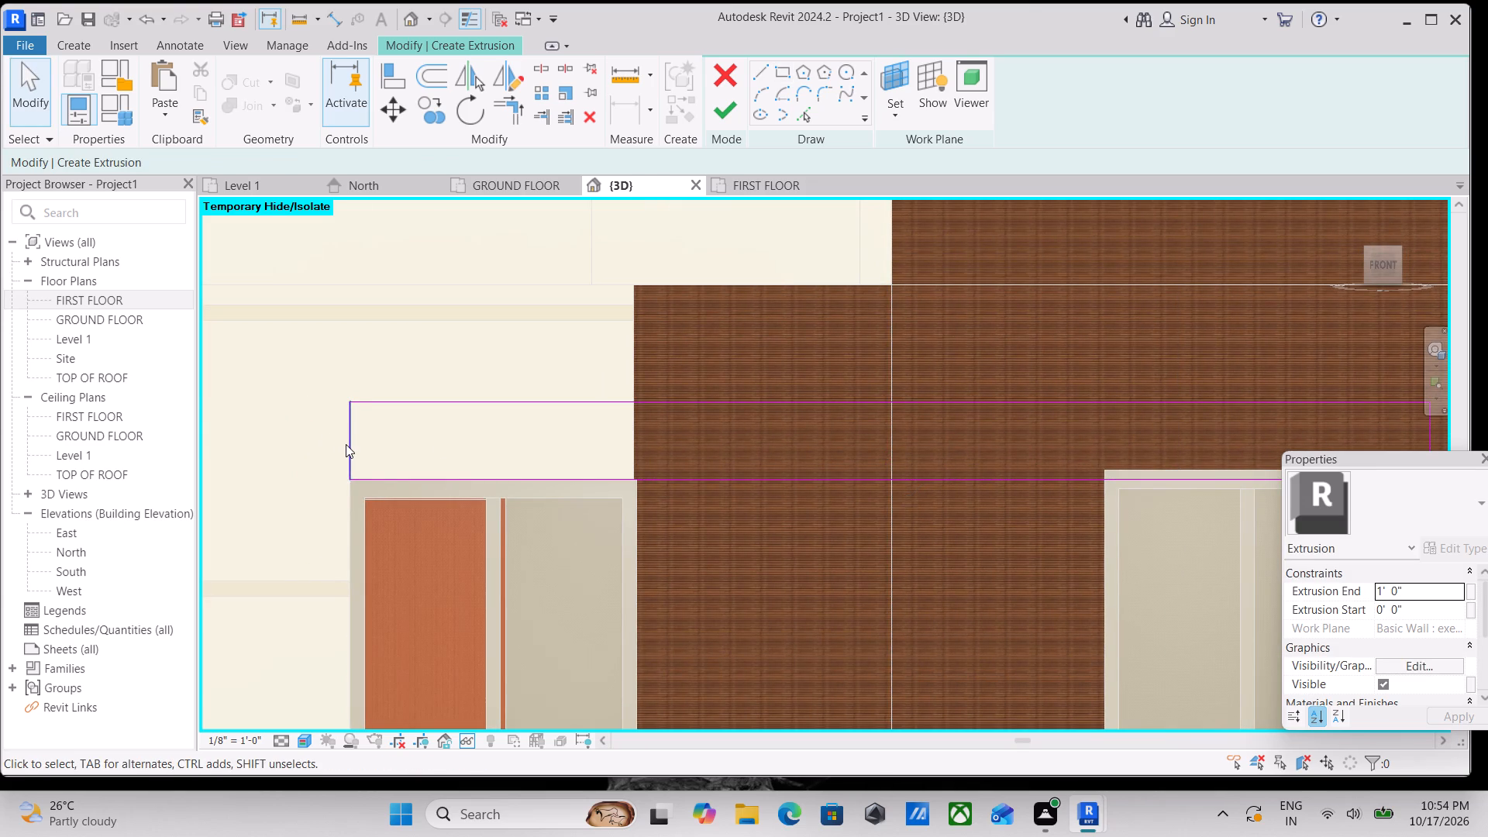
# Set the rectangle's height to 1' and finish the extrusion with a depth of 1' 0".
pyautogui.click(346, 444)
pyautogui.click(385, 475)
pyautogui.scroll(-3, 483, 430)
pyautogui.middleClick(483, 430)
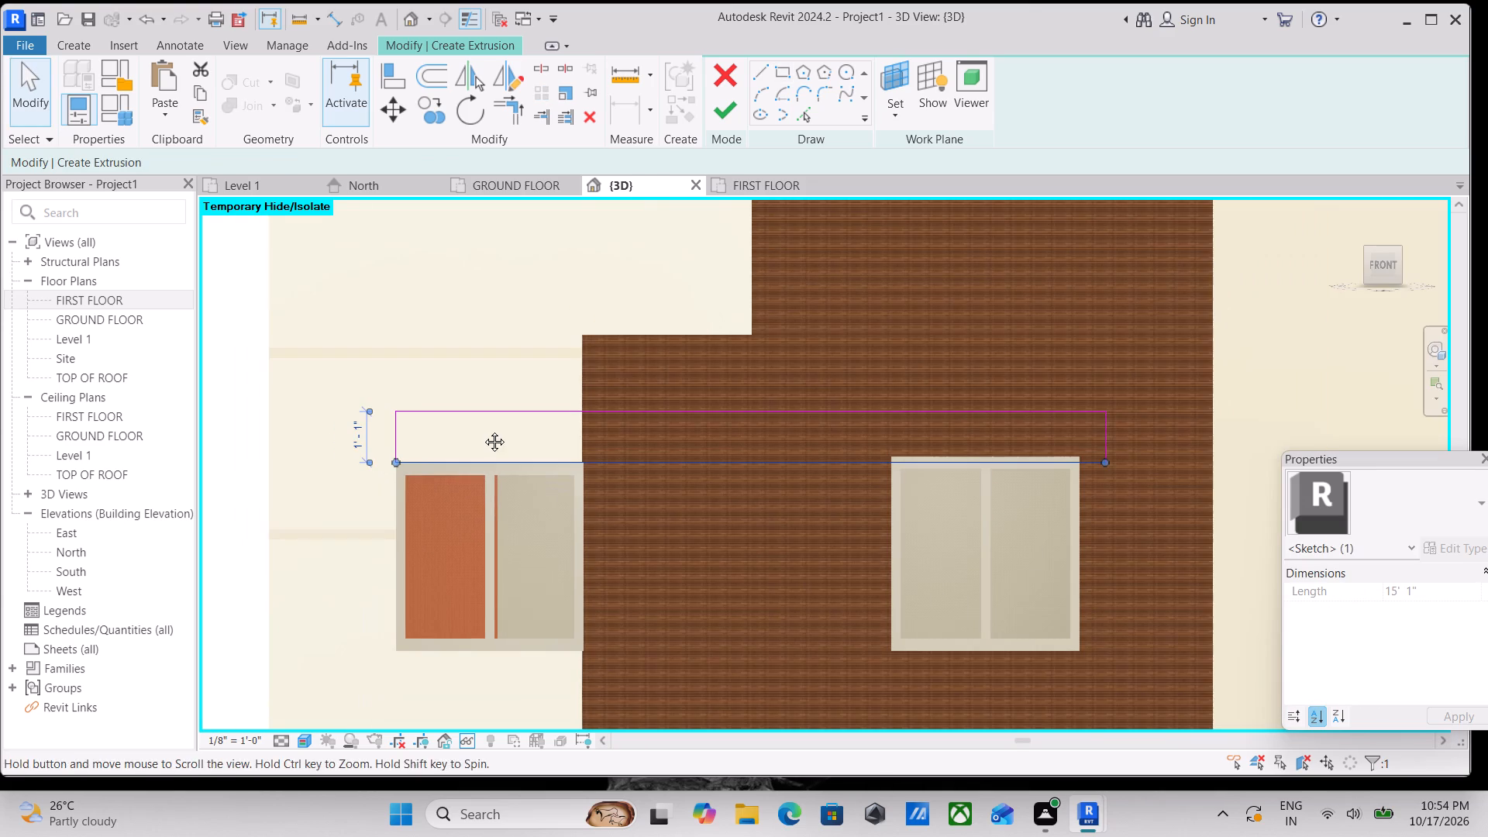
pyautogui.click(366, 436)
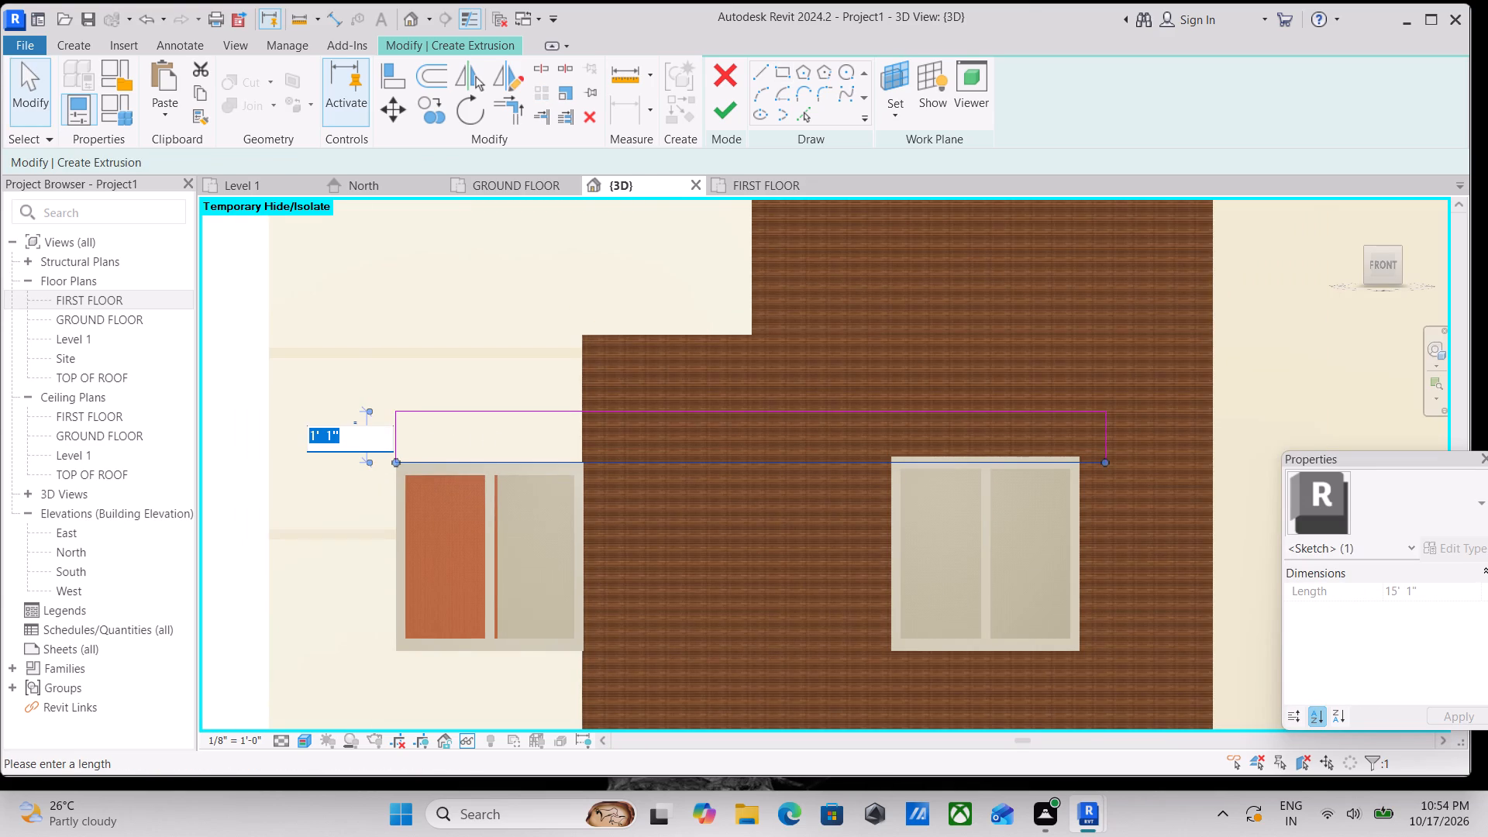
pyautogui.press('6')
pyautogui.press('BackSpace')
pyautogui.press('2')
pyautogui.press('BackSpace')
pyautogui.write("1'")
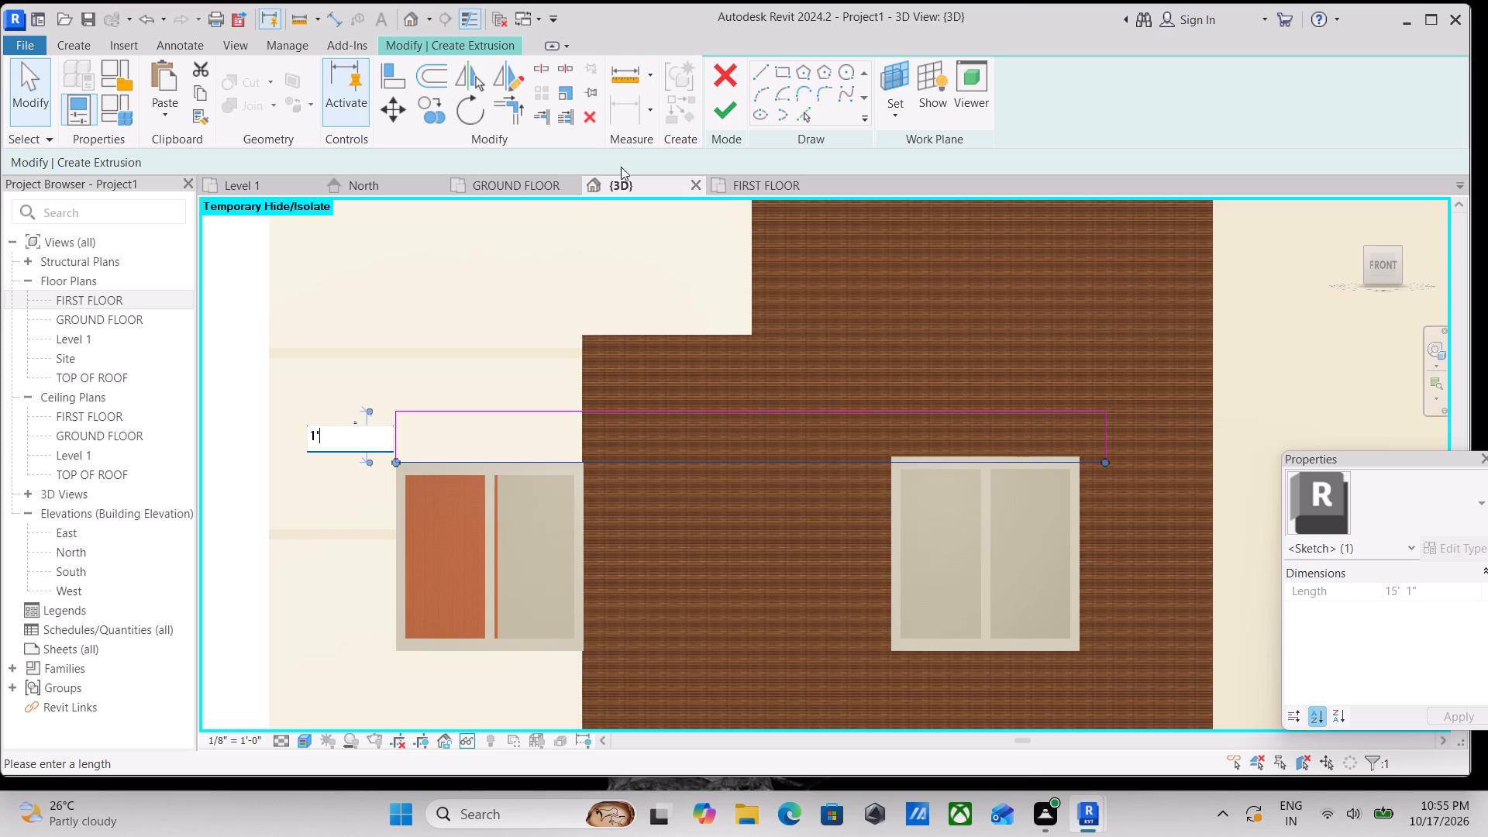
pyautogui.click(735, 115)
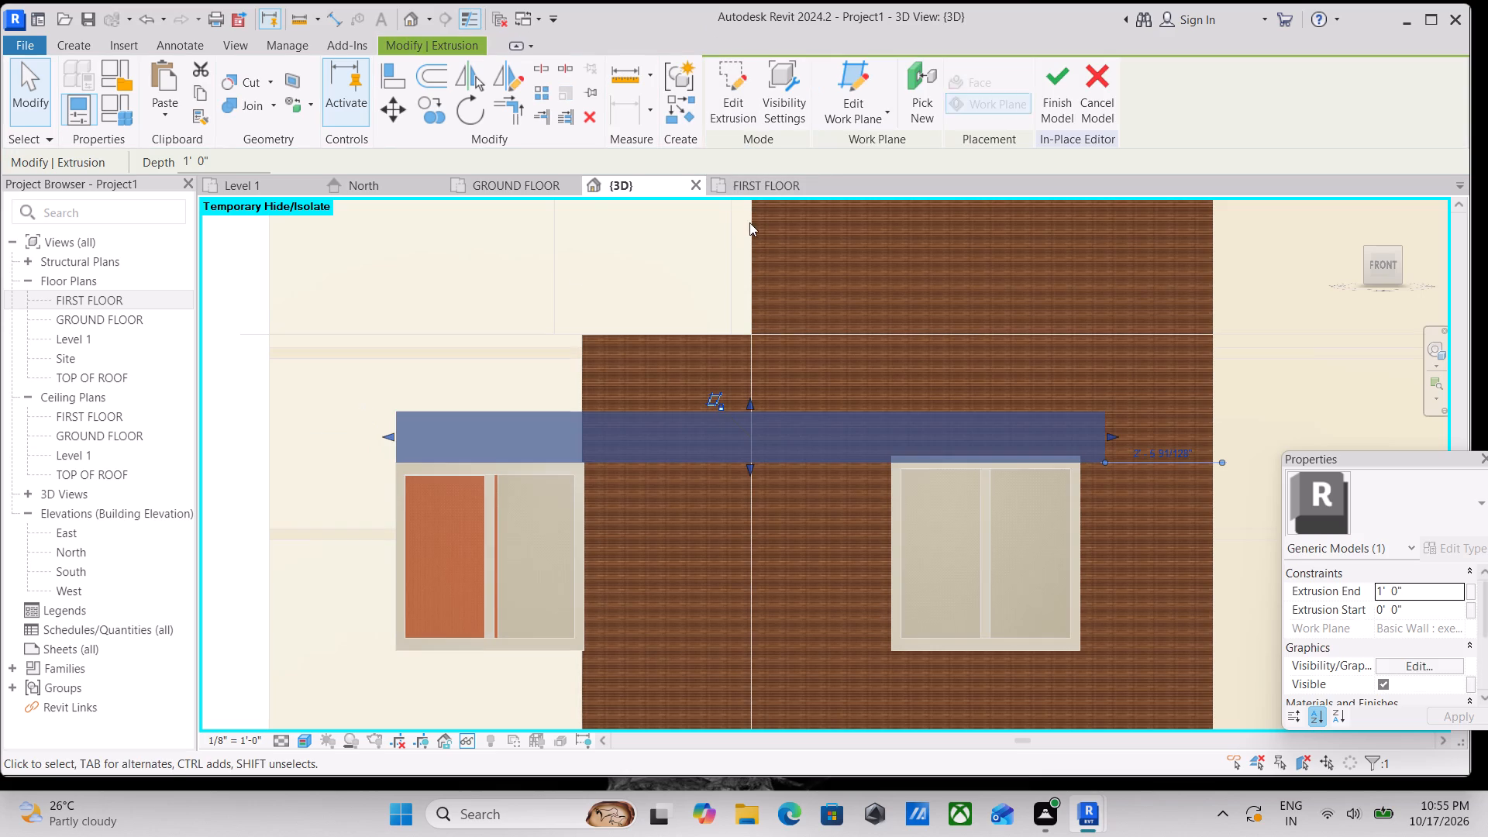
pyautogui.scroll(-5, 841, 381)
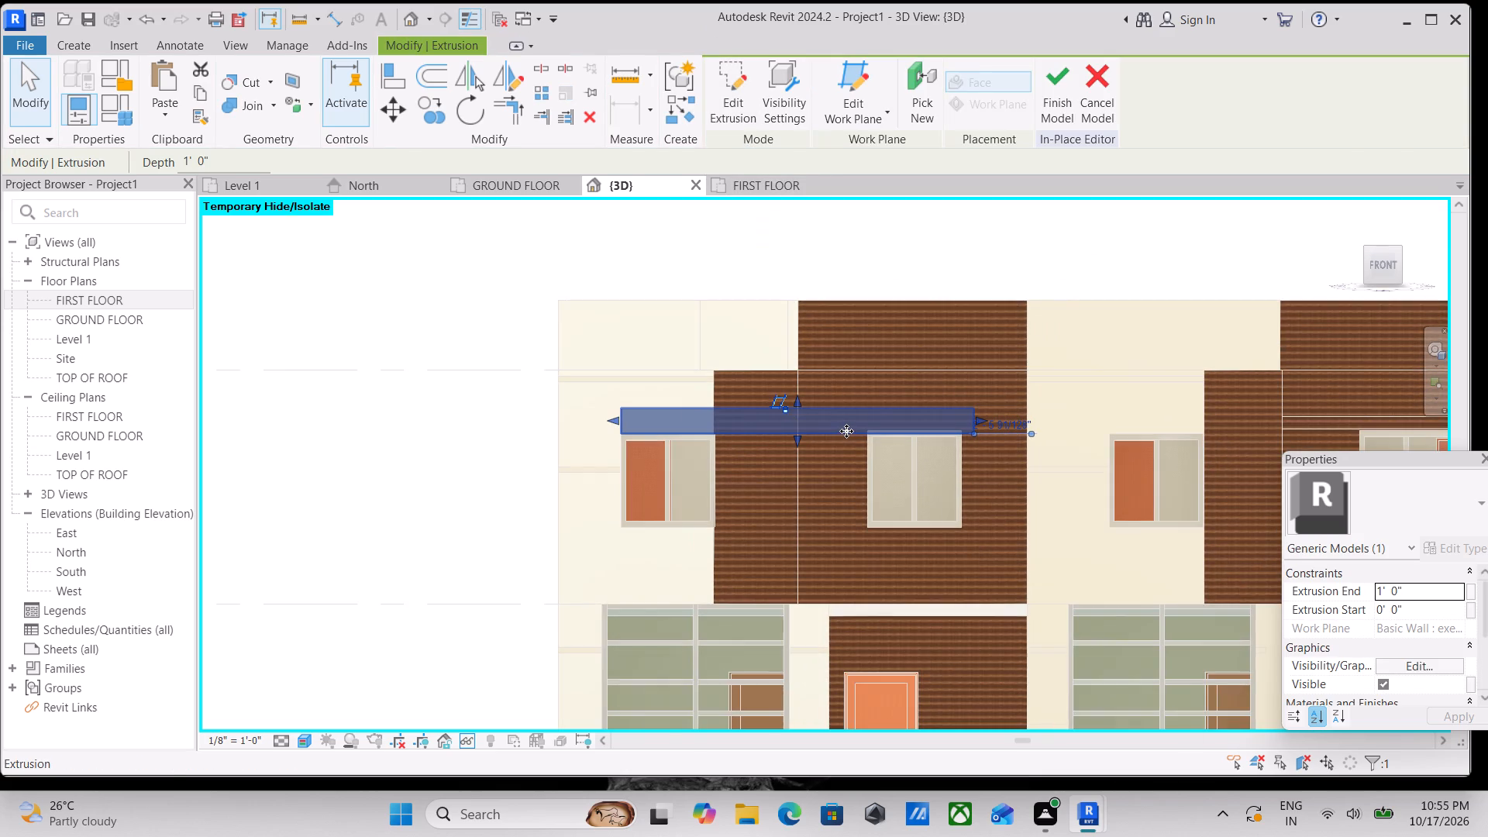
# Create a new material from the band extrusion's material setting and name it "brownis generic".
pyautogui.keyDown('shift'); pyautogui.moveTo(845, 428); pyautogui.dragTo(773, 502, button='middle'); pyautogui.keyUp('shift')
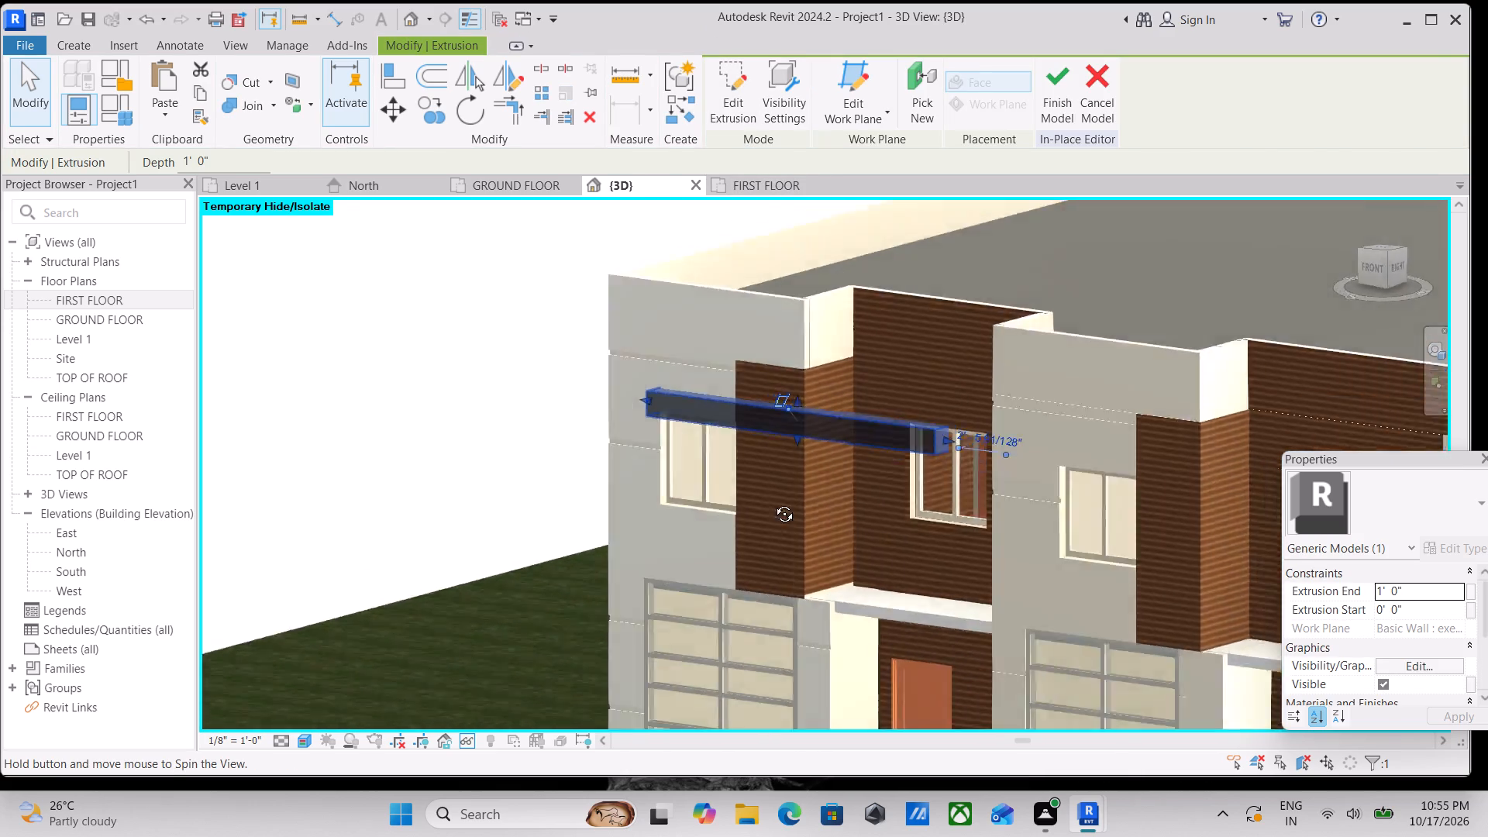
pyautogui.keyDown('shift'); pyautogui.moveTo(773, 502); pyautogui.dragTo(820, 503, button='middle'); pyautogui.keyUp('shift')
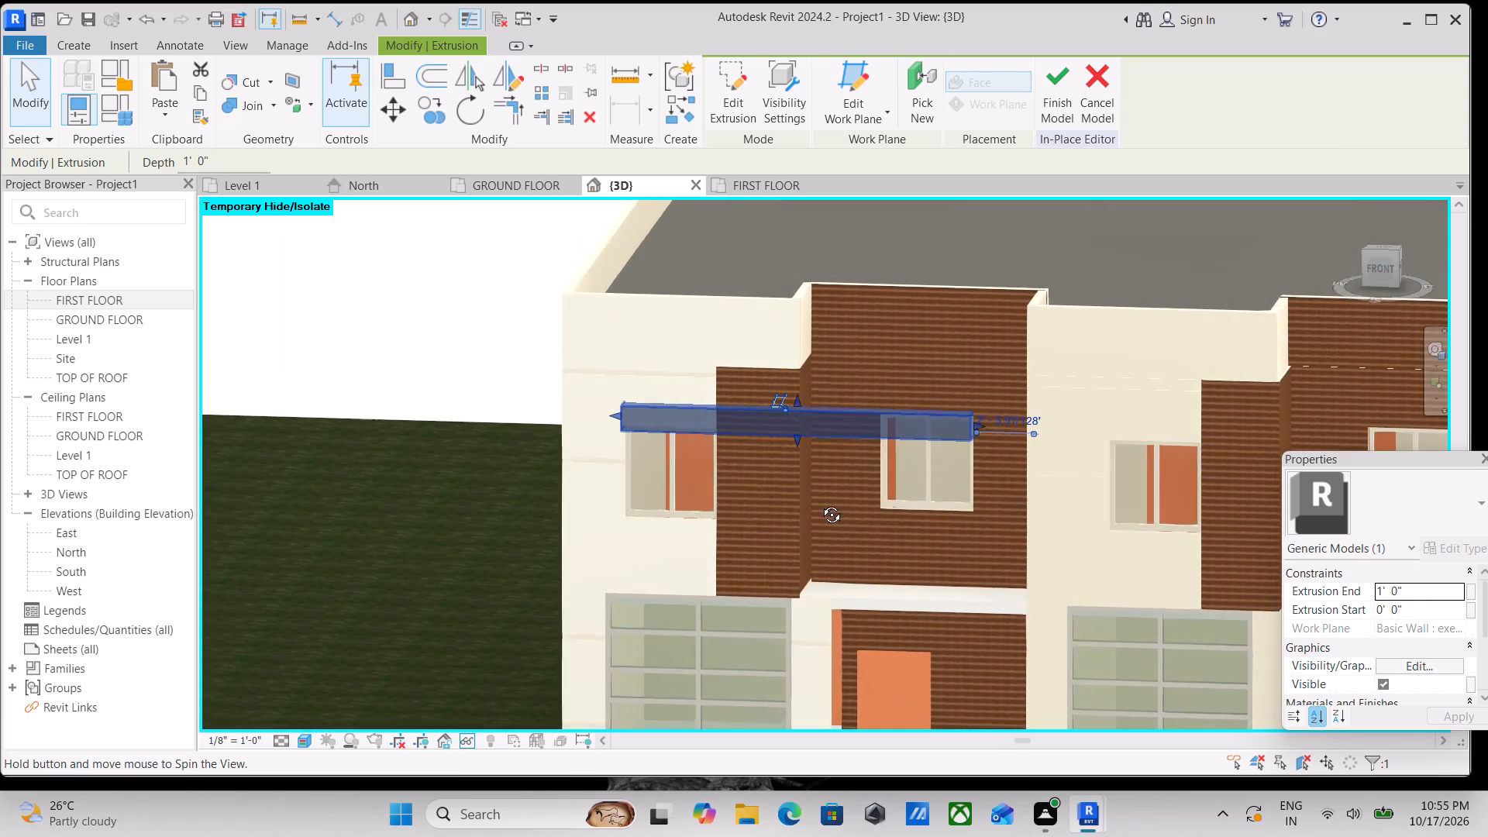
pyautogui.keyDown('shift'); pyautogui.moveTo(820, 503); pyautogui.dragTo(938, 473, button='middle'); pyautogui.keyUp('shift')
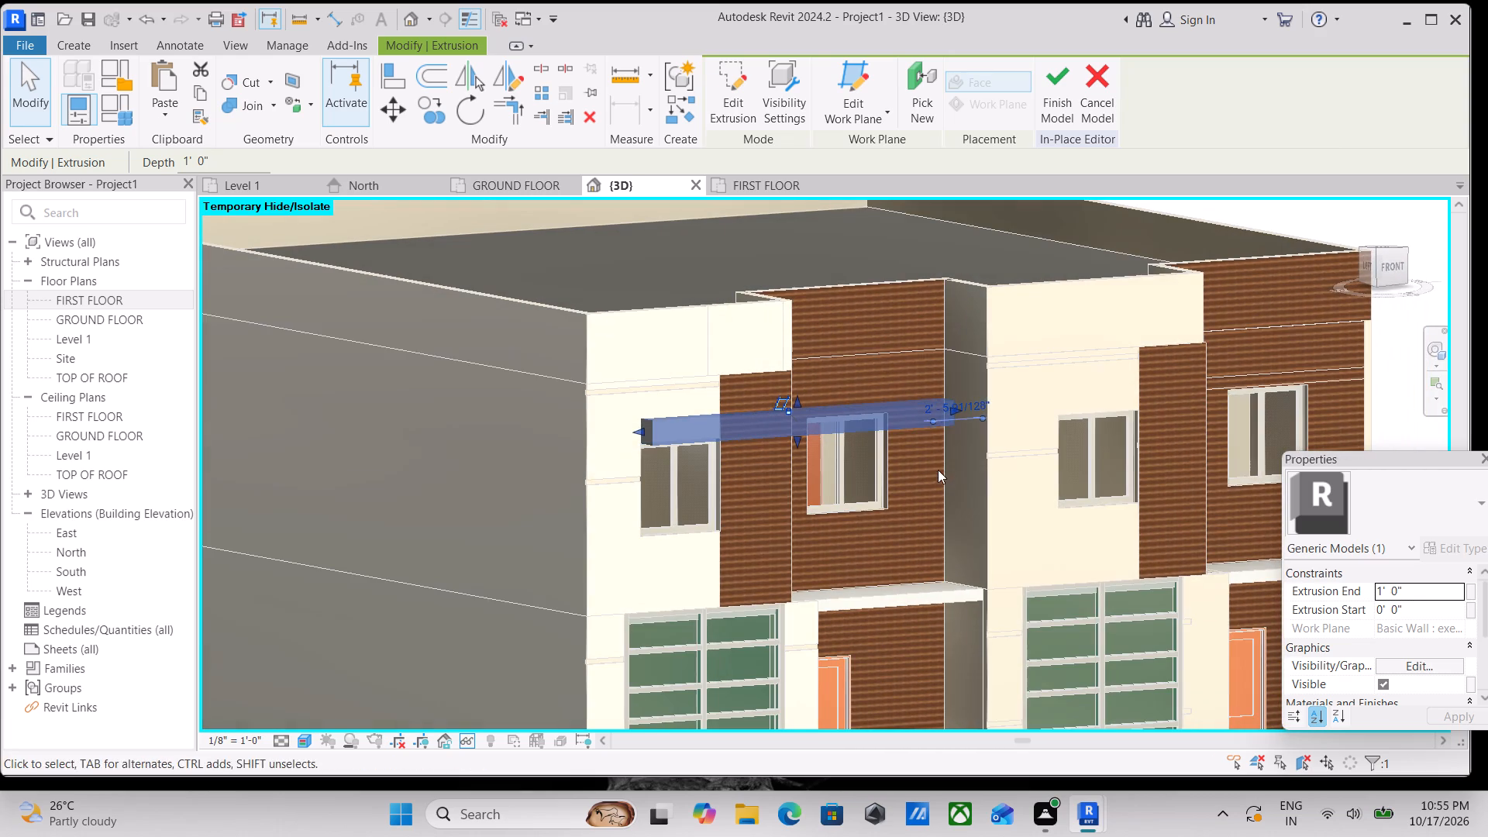
pyautogui.scroll(-2, 1400, 651)
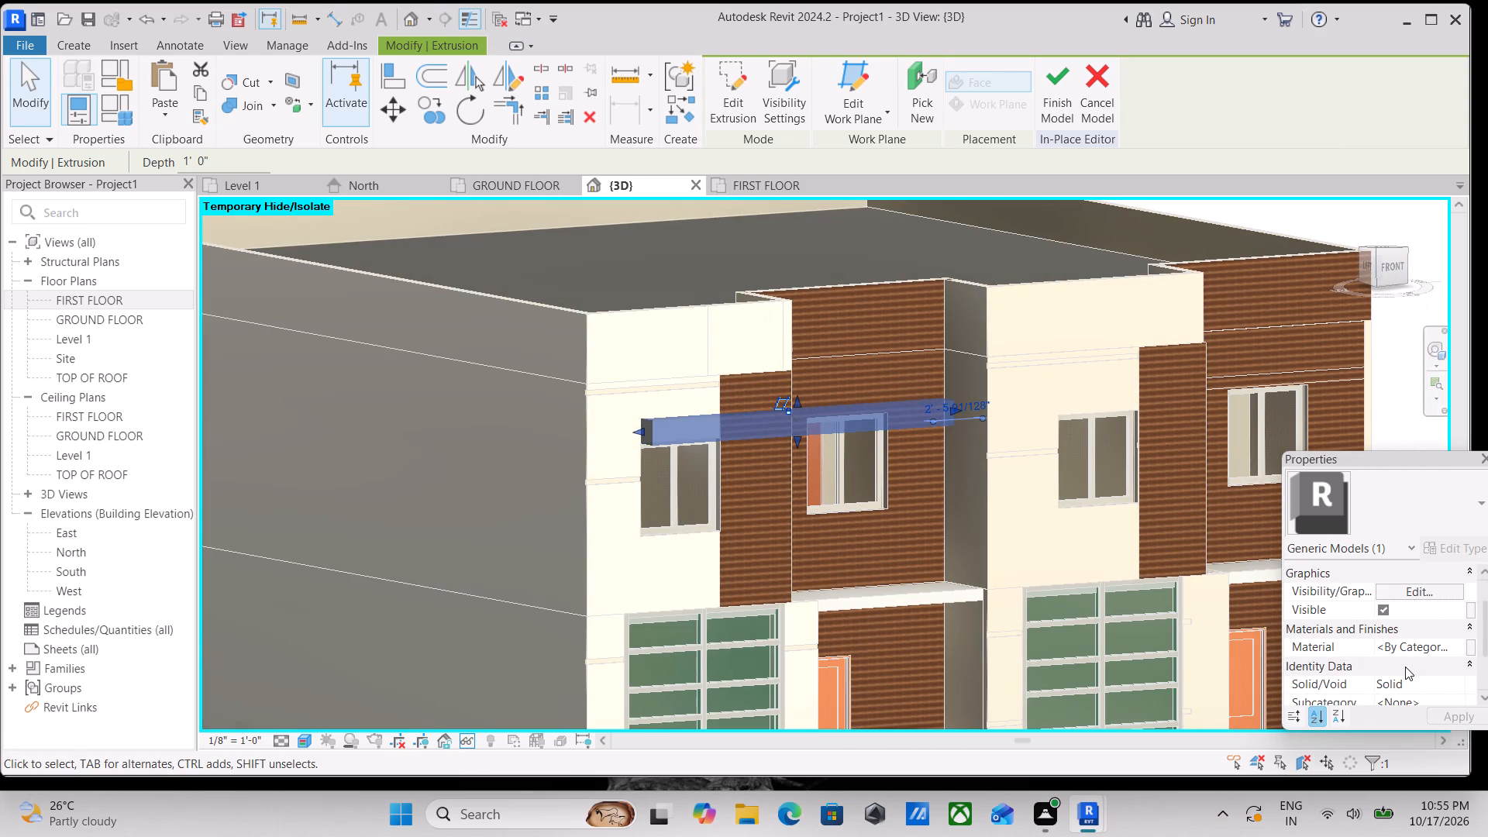
pyautogui.click(1456, 653)
pyautogui.click(1461, 646)
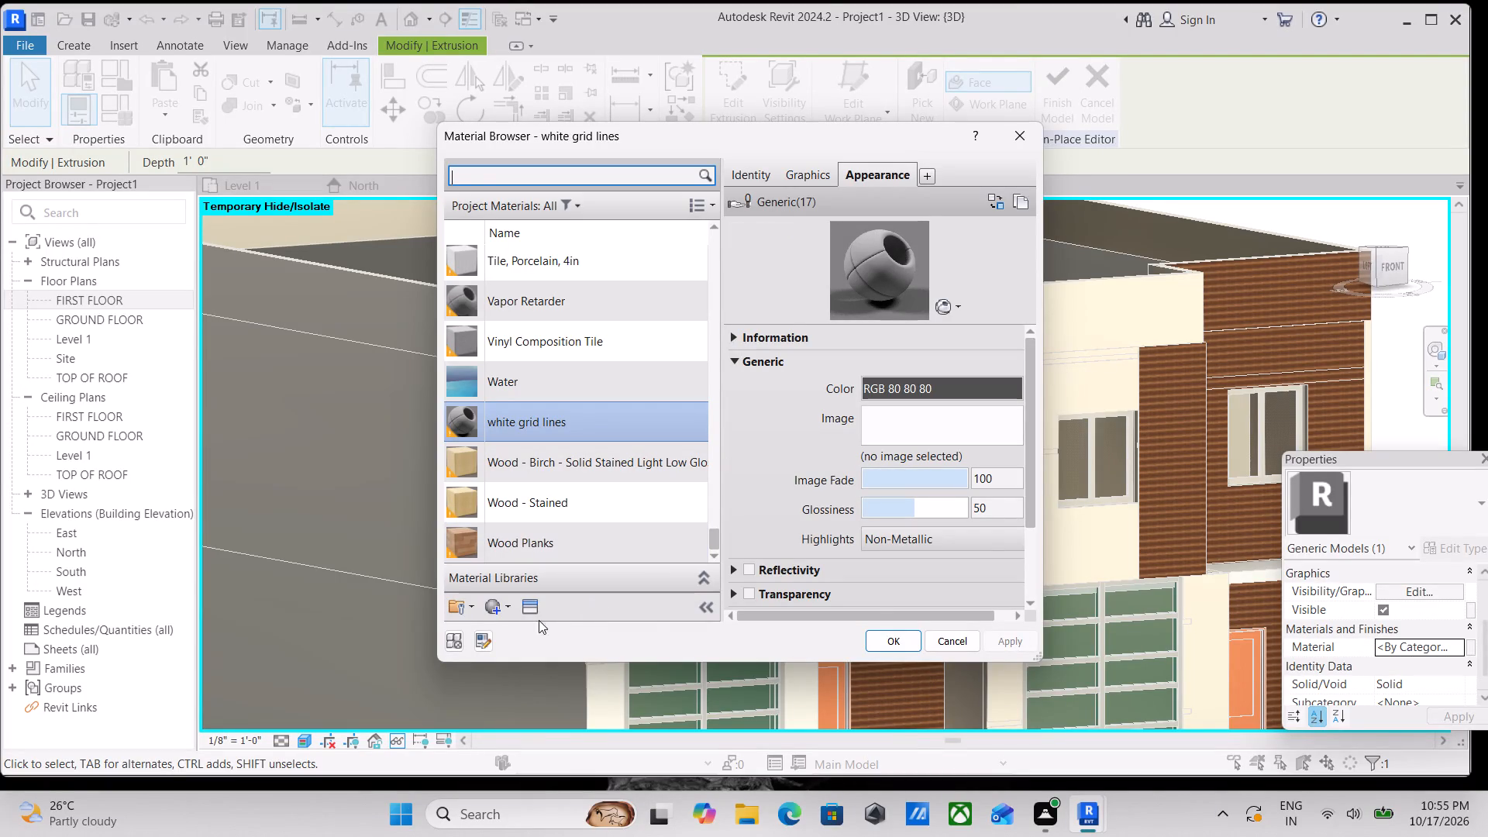
pyautogui.click(507, 615)
pyautogui.click(522, 635)
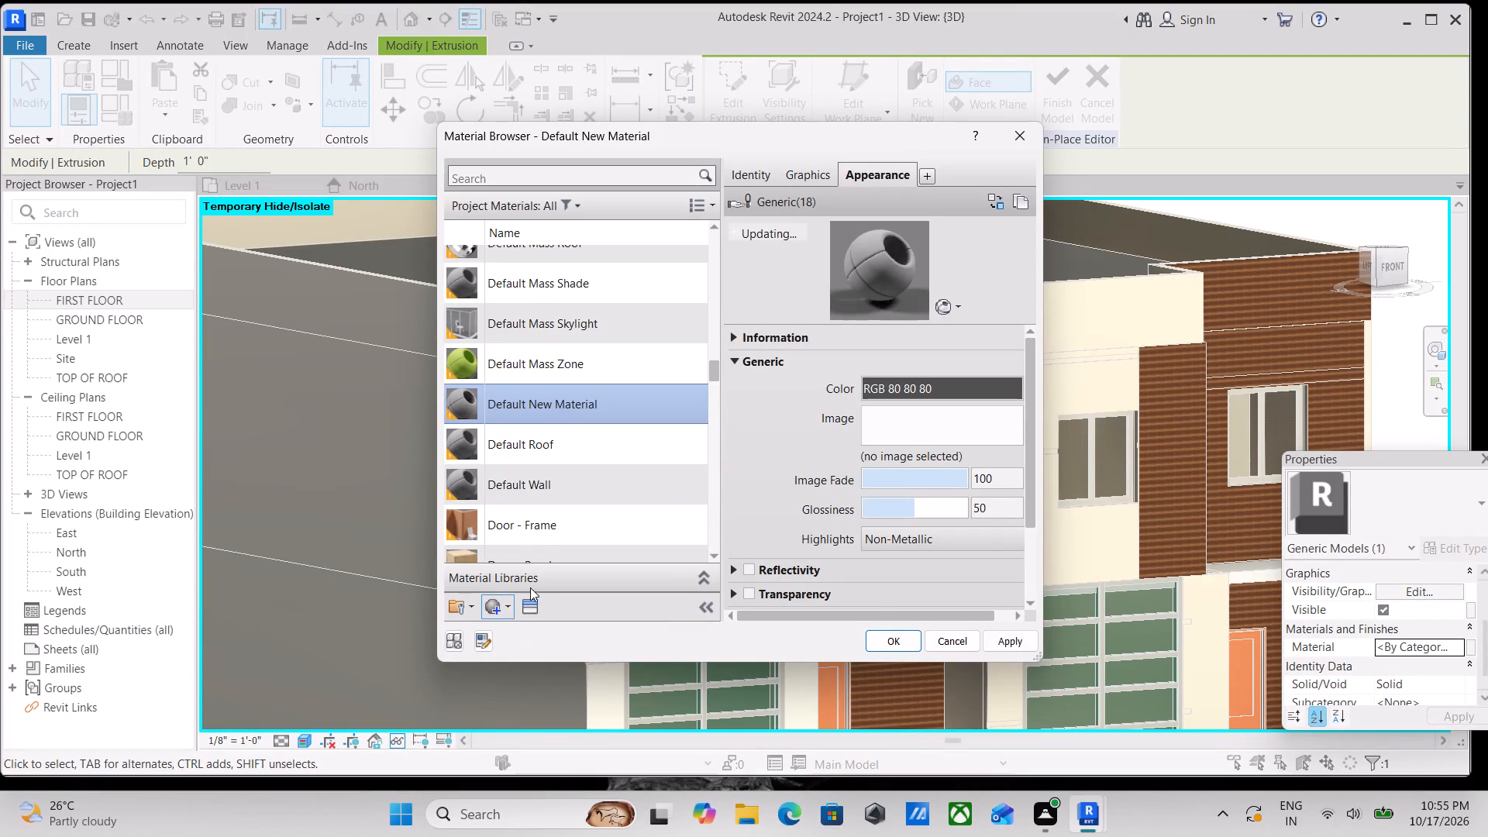
pyautogui.rightClick(544, 381)
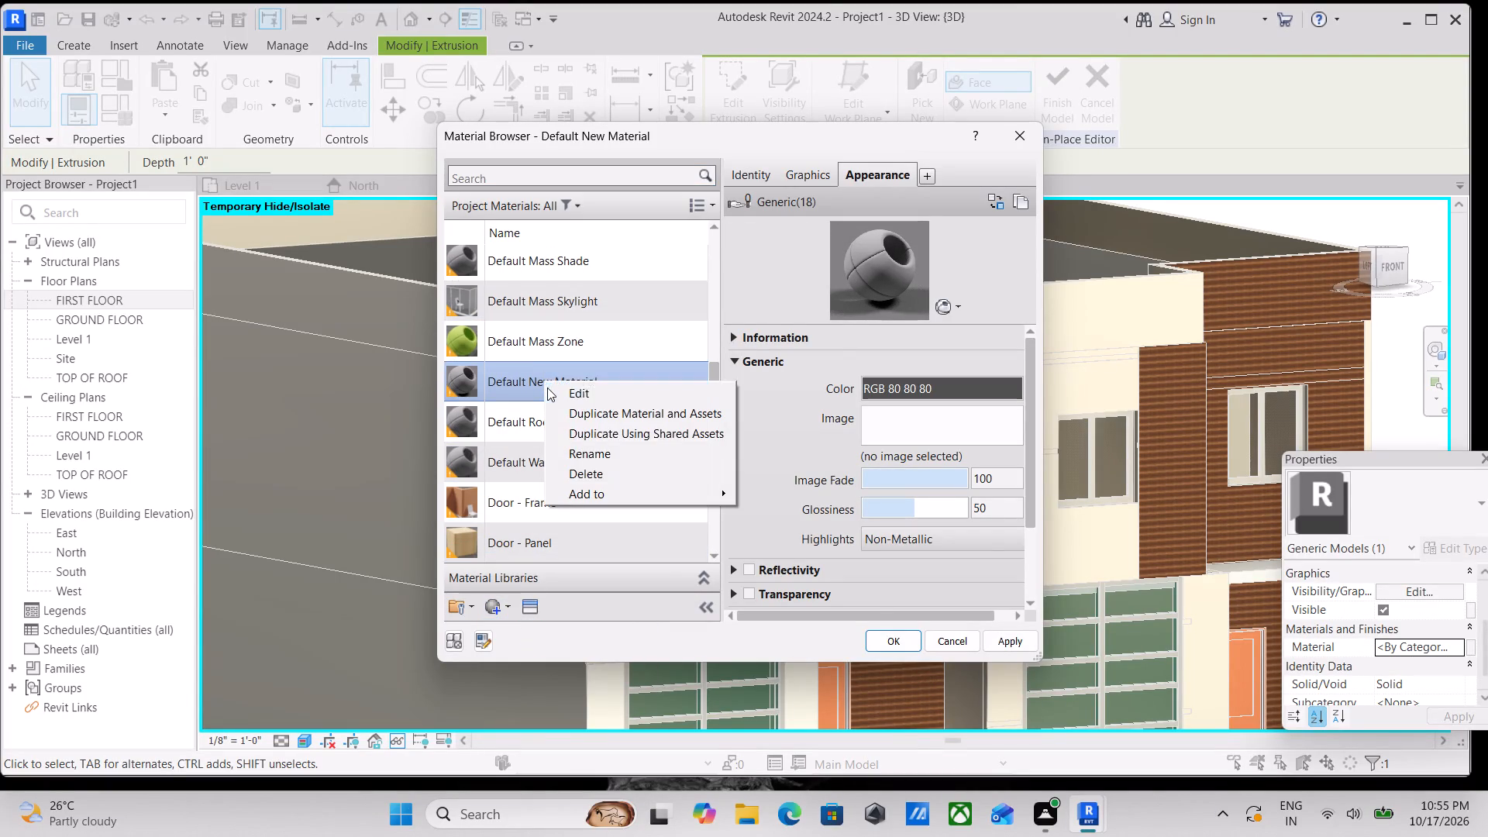
pyautogui.click(584, 450)
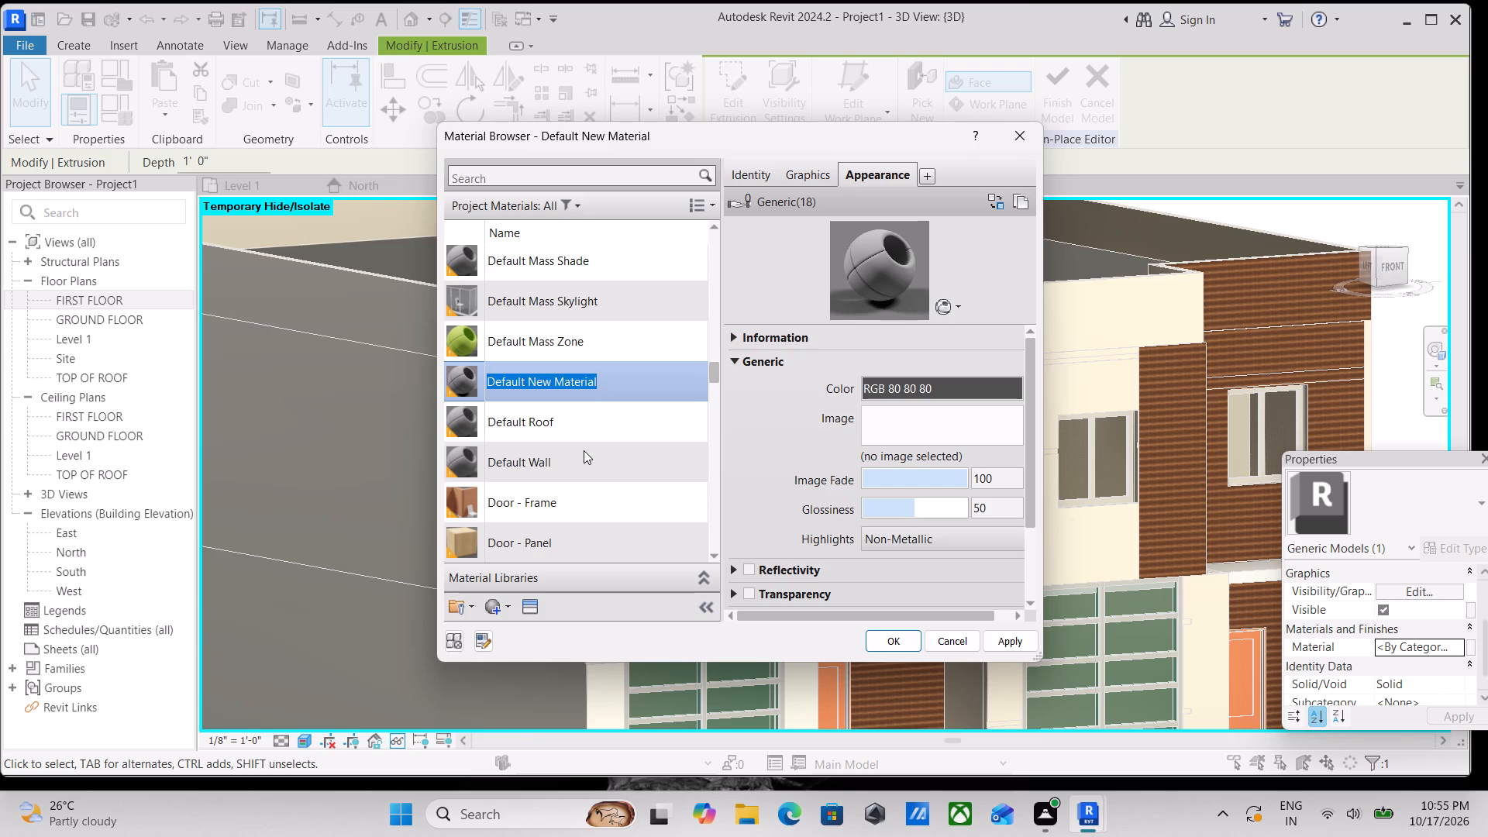
pyautogui.write('brownis')
pyautogui.press('space')
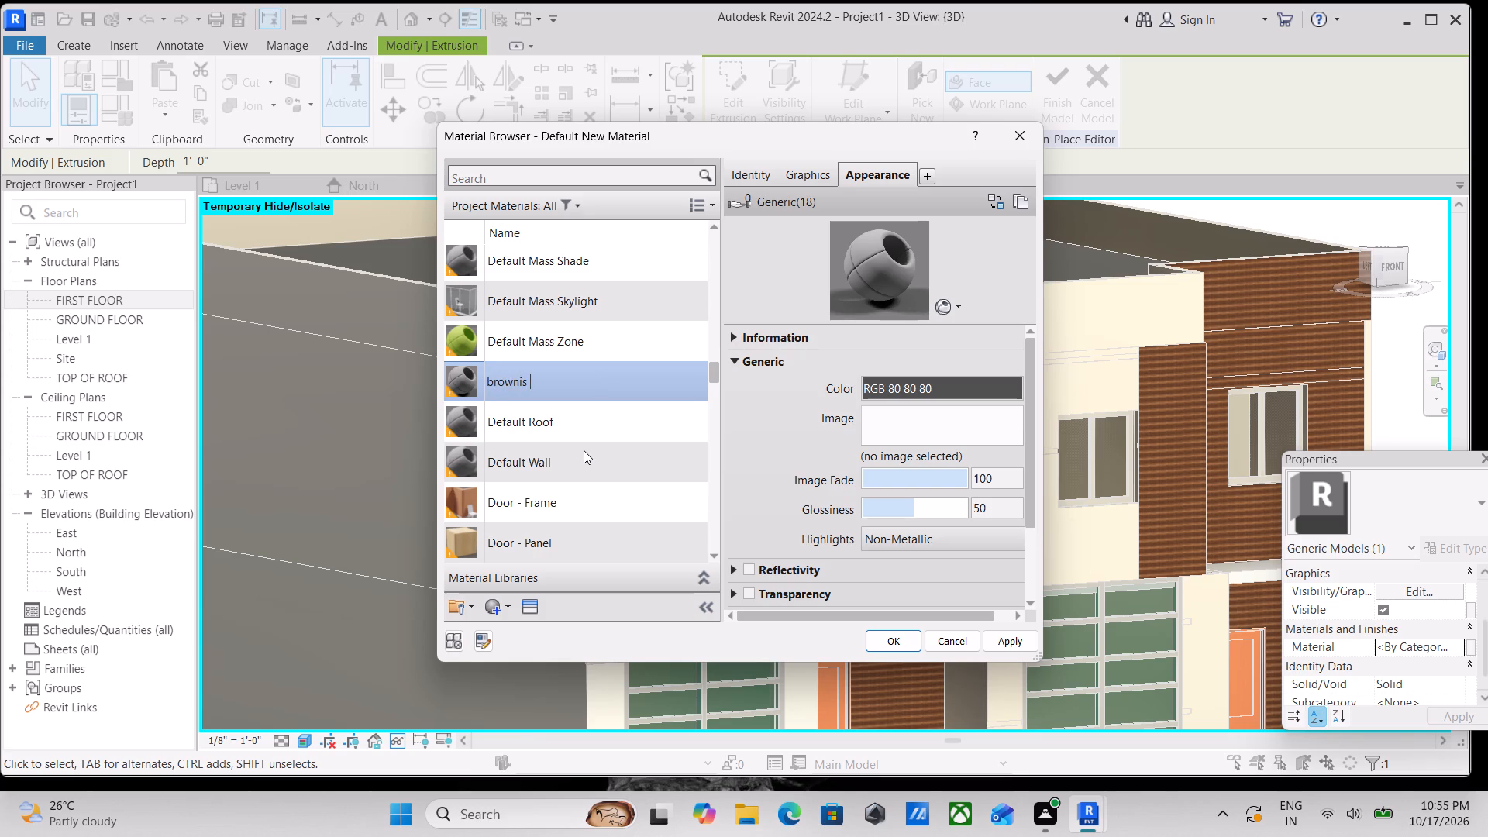
pyautogui.write('generic')
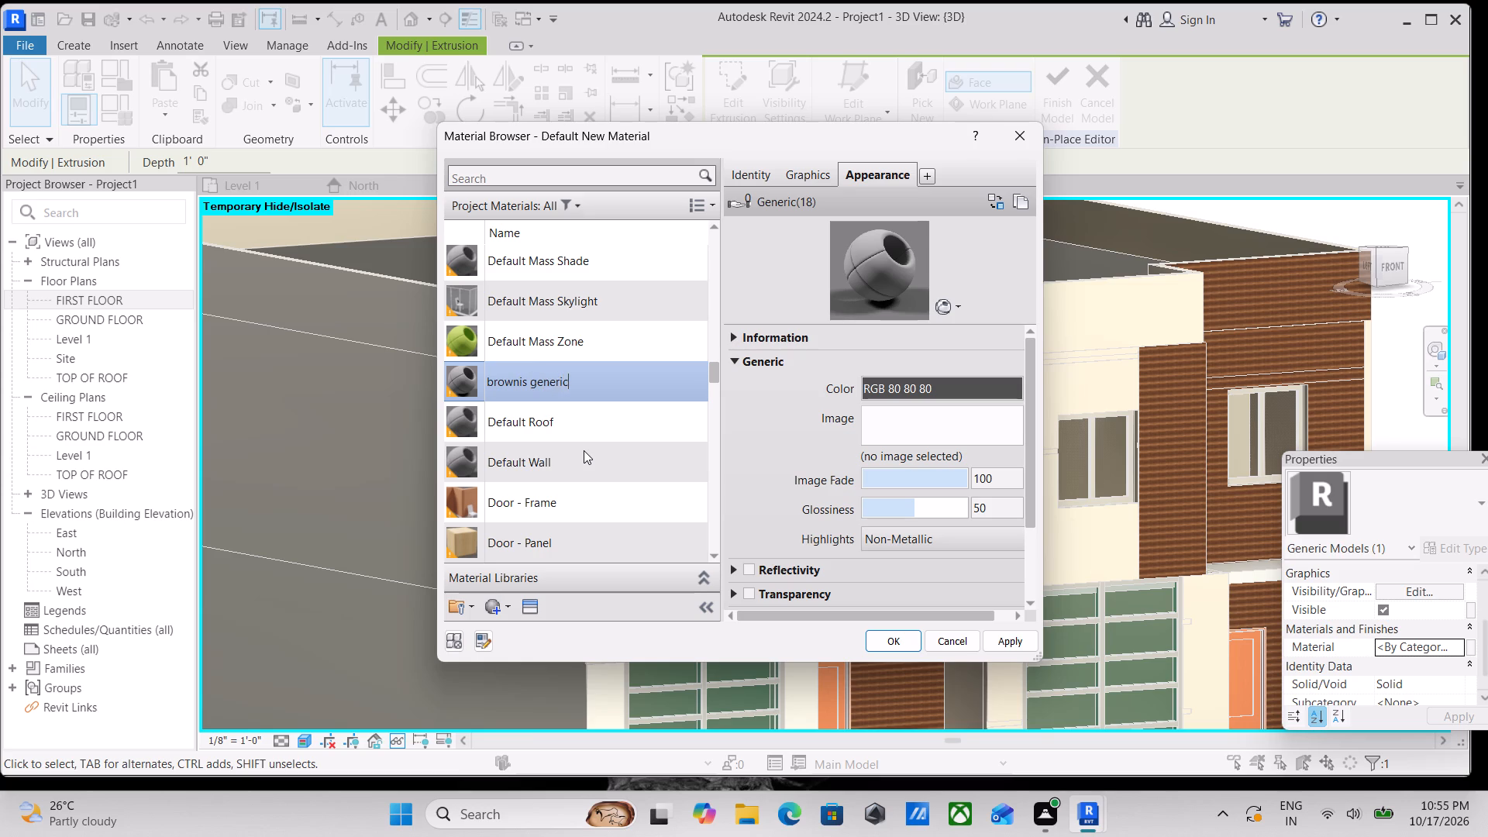
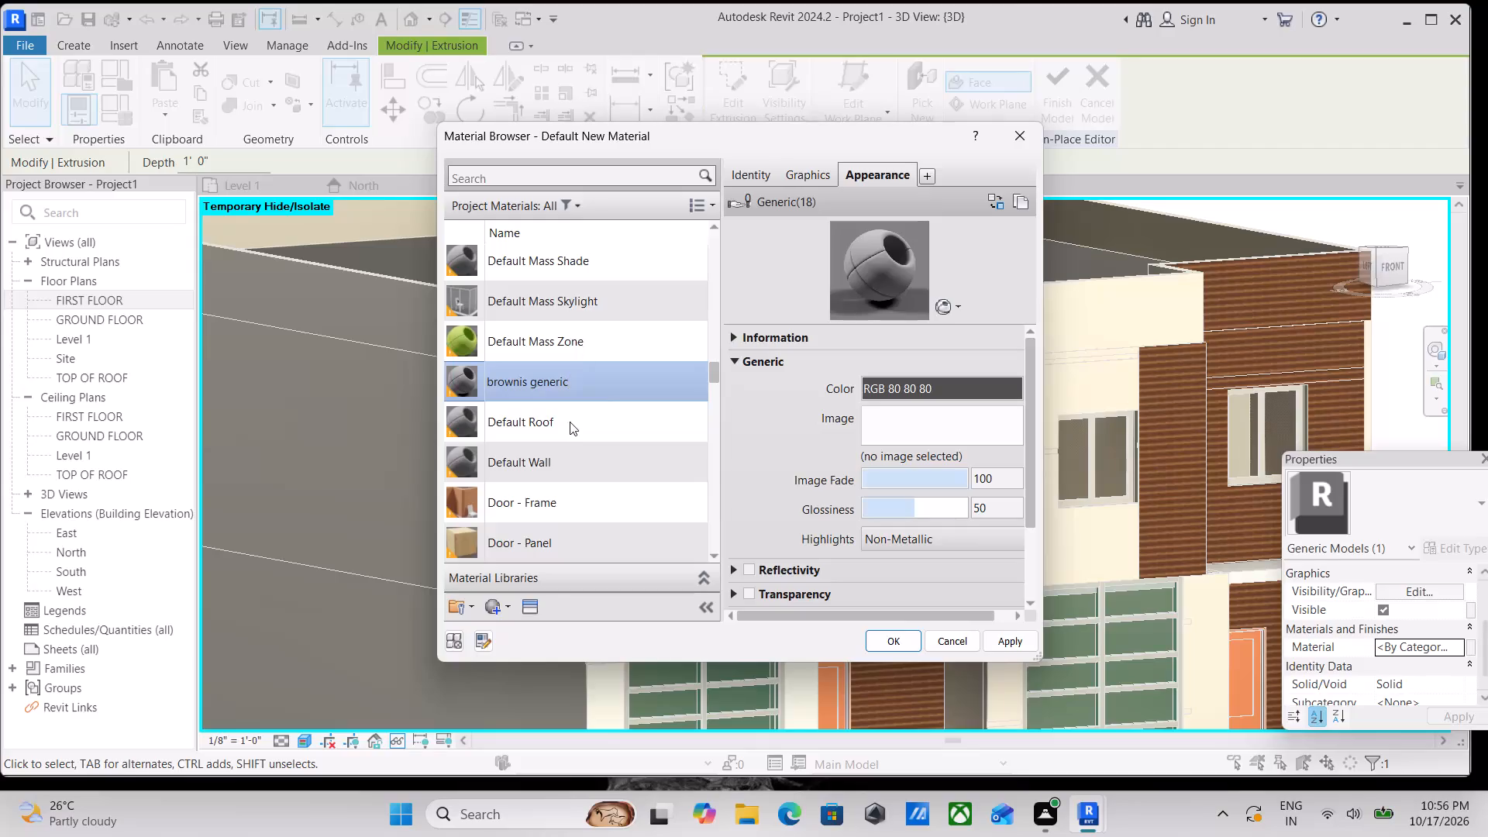
# Open the name of the new "brownis generic" material for editing.
pyautogui.click(620, 391)
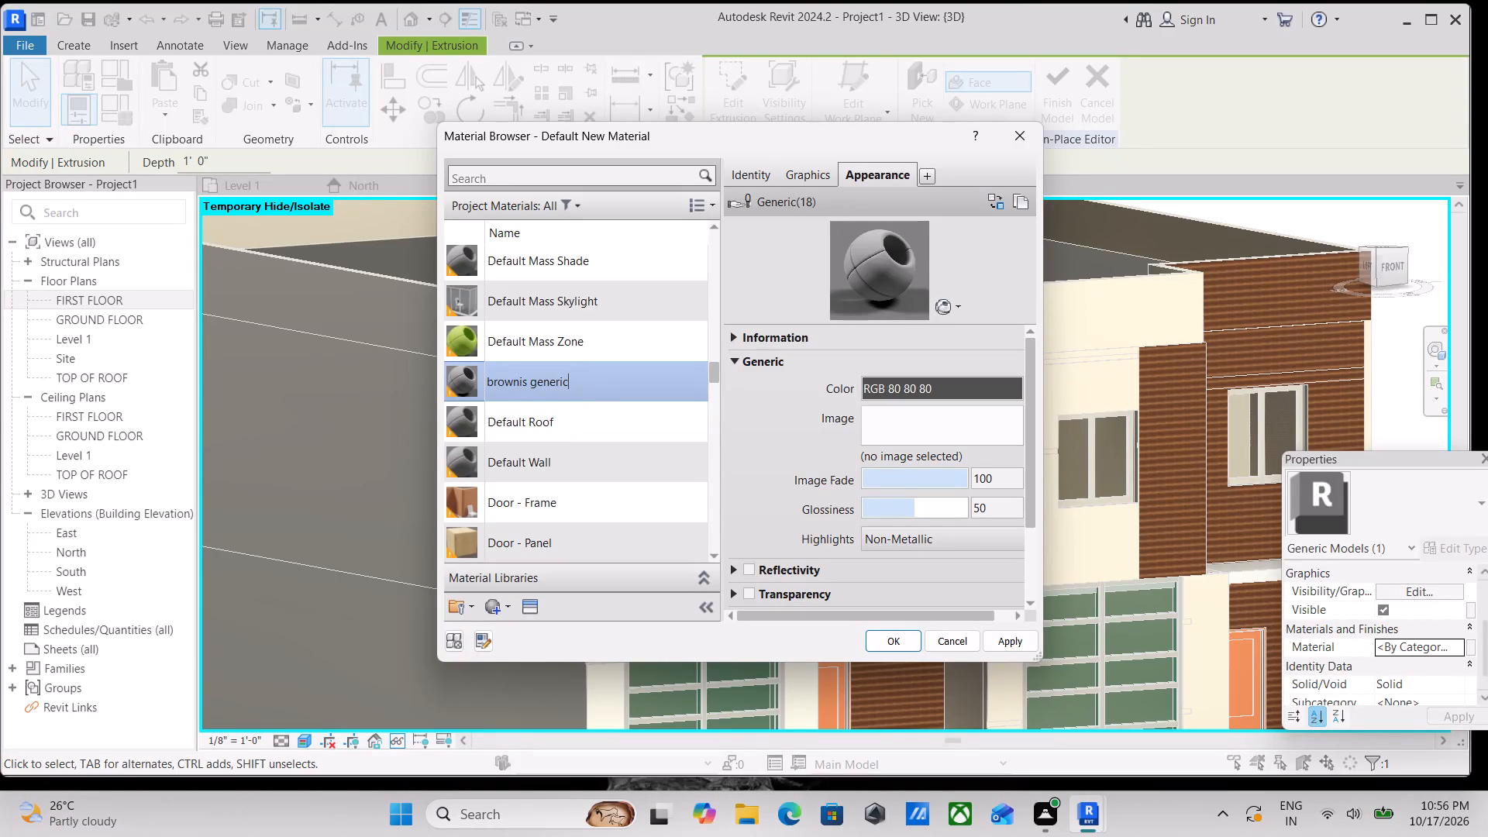
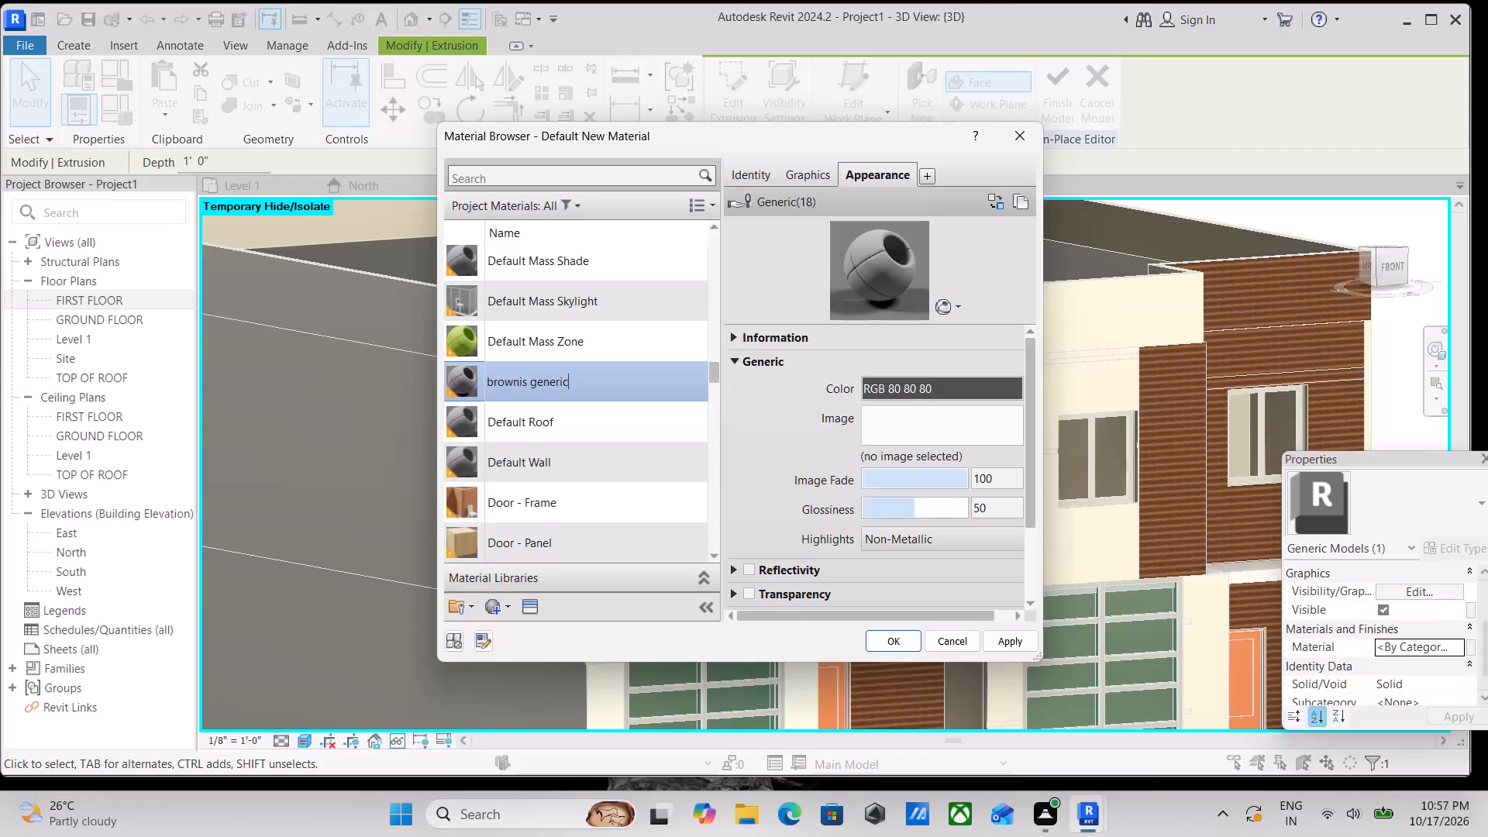
# Set the "brownis generic" material's appearance colour to RGB 75 78 80 and assign the material to the band extrusion.
pyautogui.click(575, 383)
pyautogui.scroll(2, 623, 388)
pyautogui.scroll(-3, 611, 382)
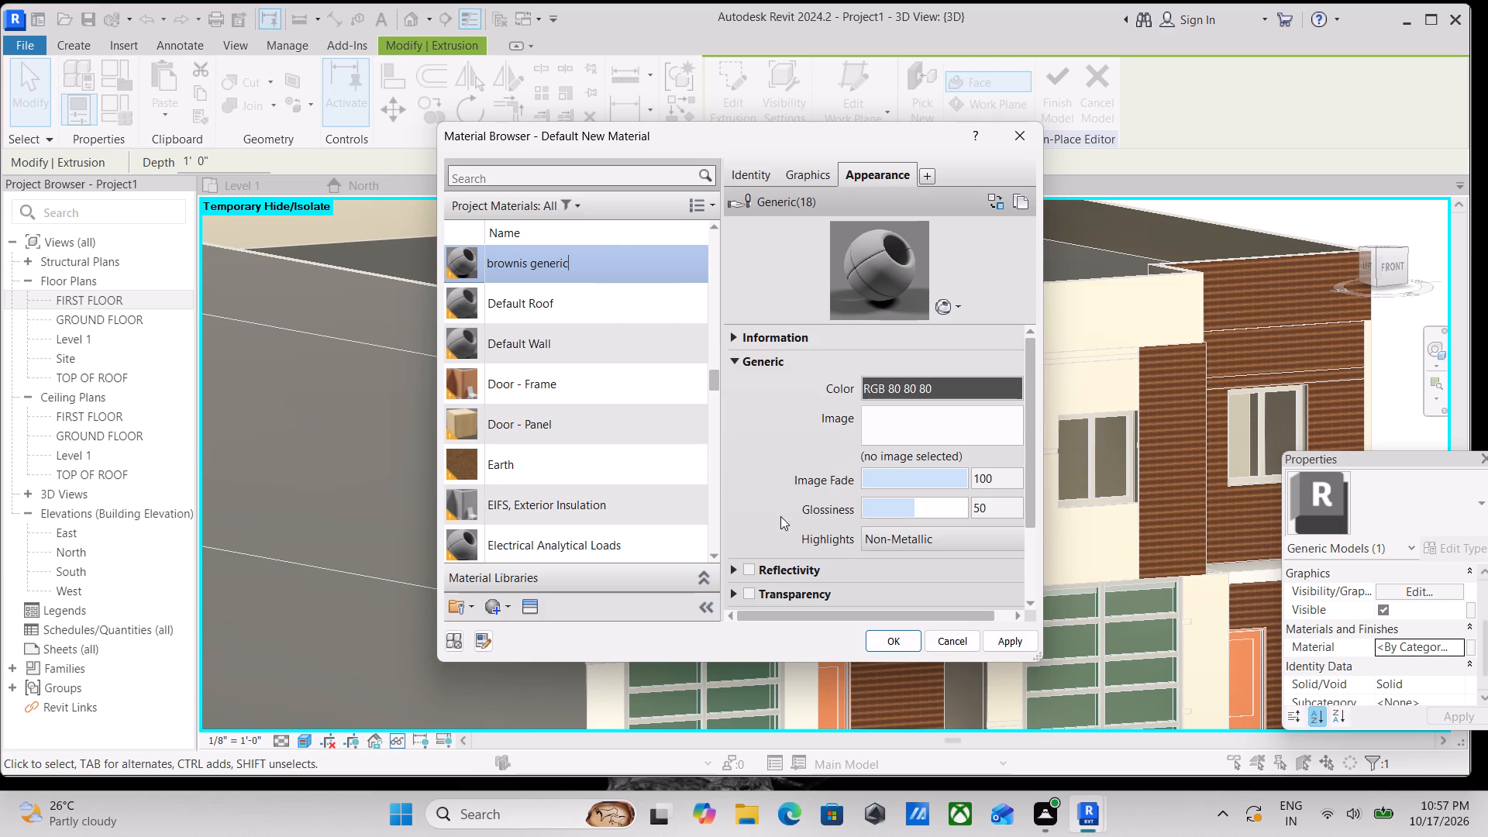
pyautogui.click(613, 270)
pyautogui.click(883, 392)
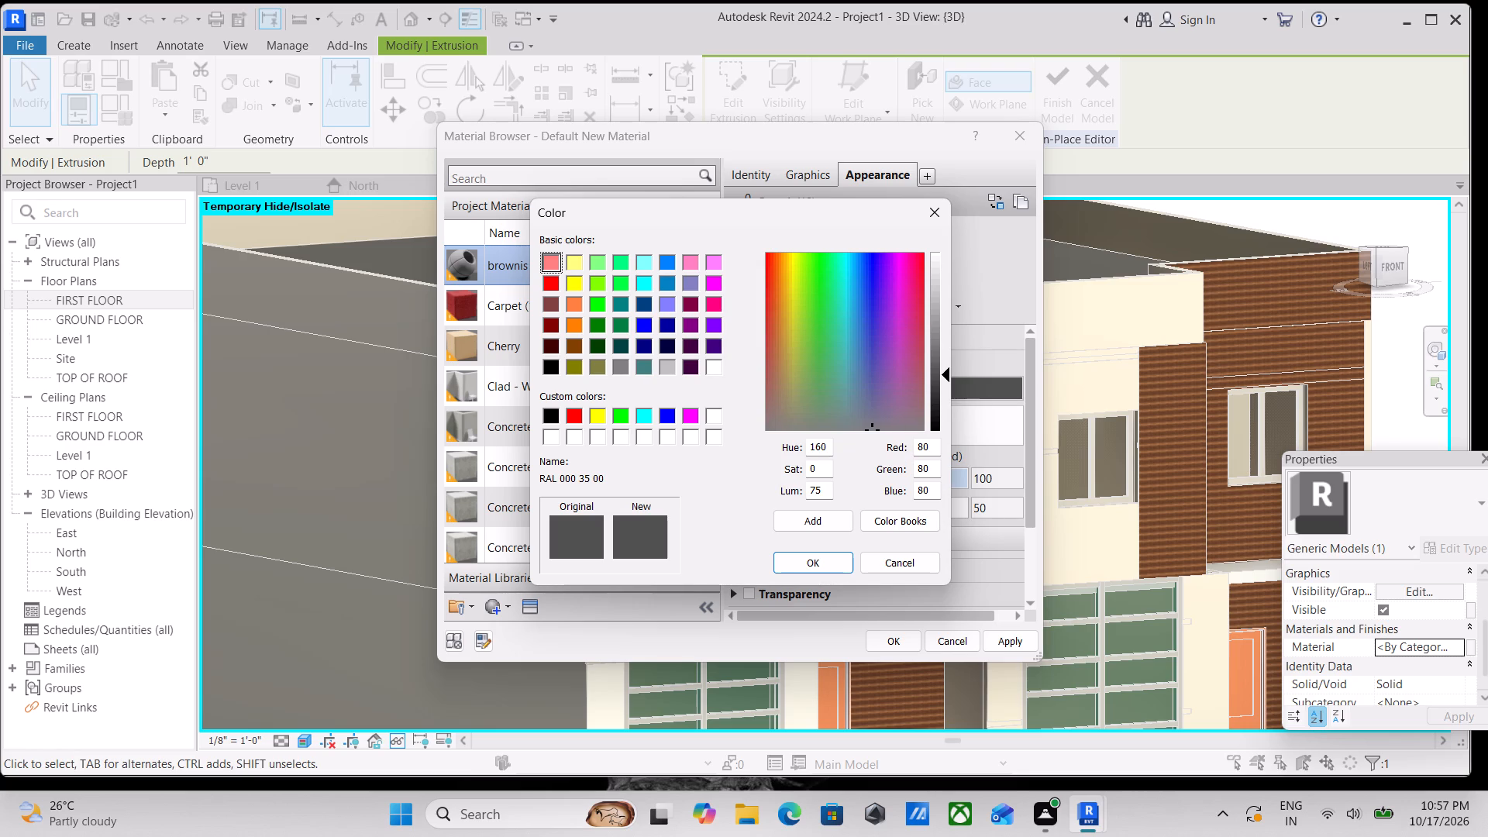
pyautogui.moveTo(933, 445); pyautogui.dragTo(911, 447)
pyautogui.write('75')
pyautogui.moveTo(937, 467); pyautogui.dragTo(905, 469)
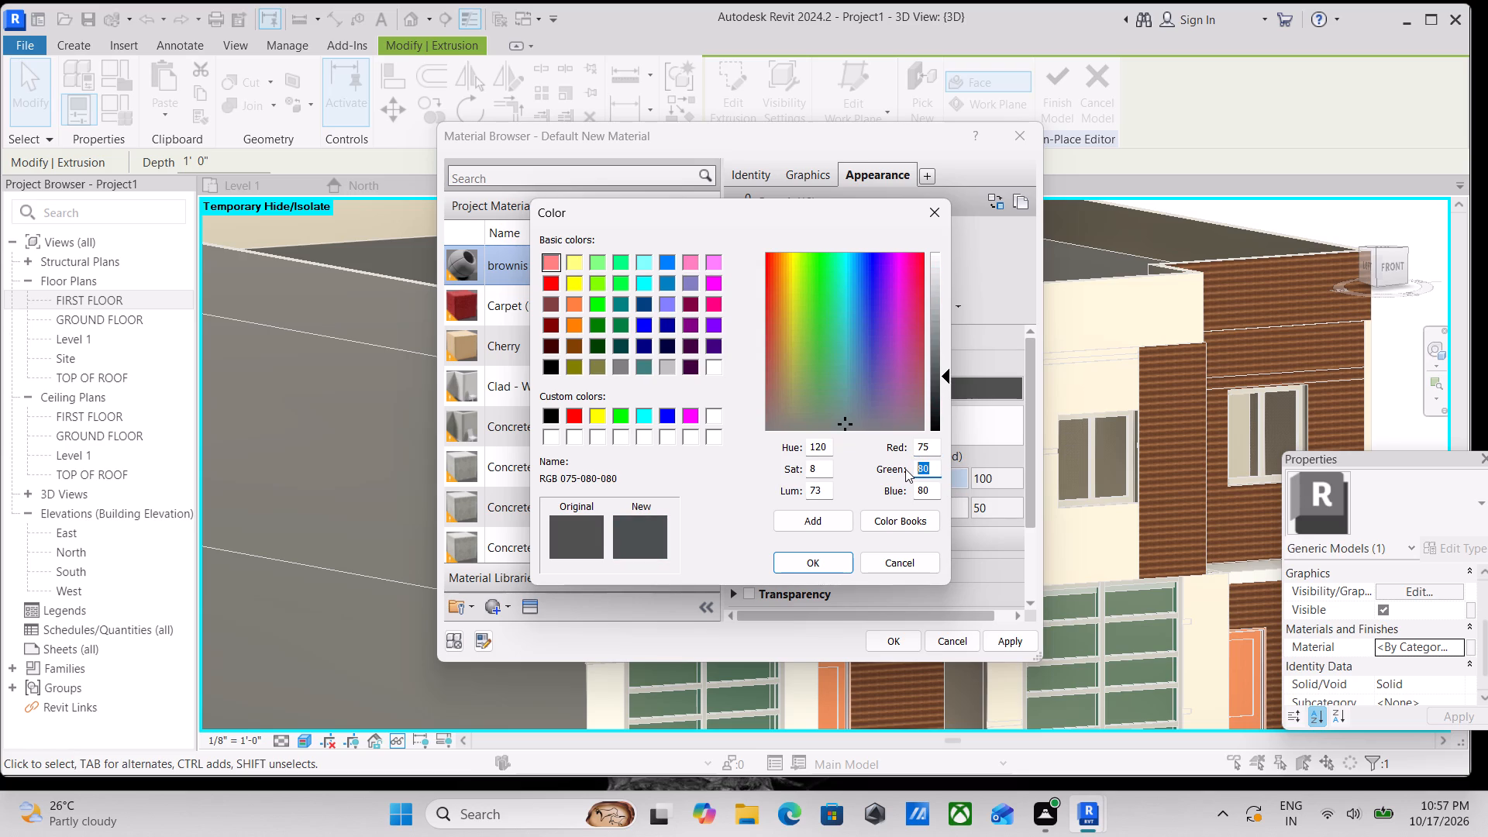
pyautogui.write('78')
pyautogui.click(797, 565)
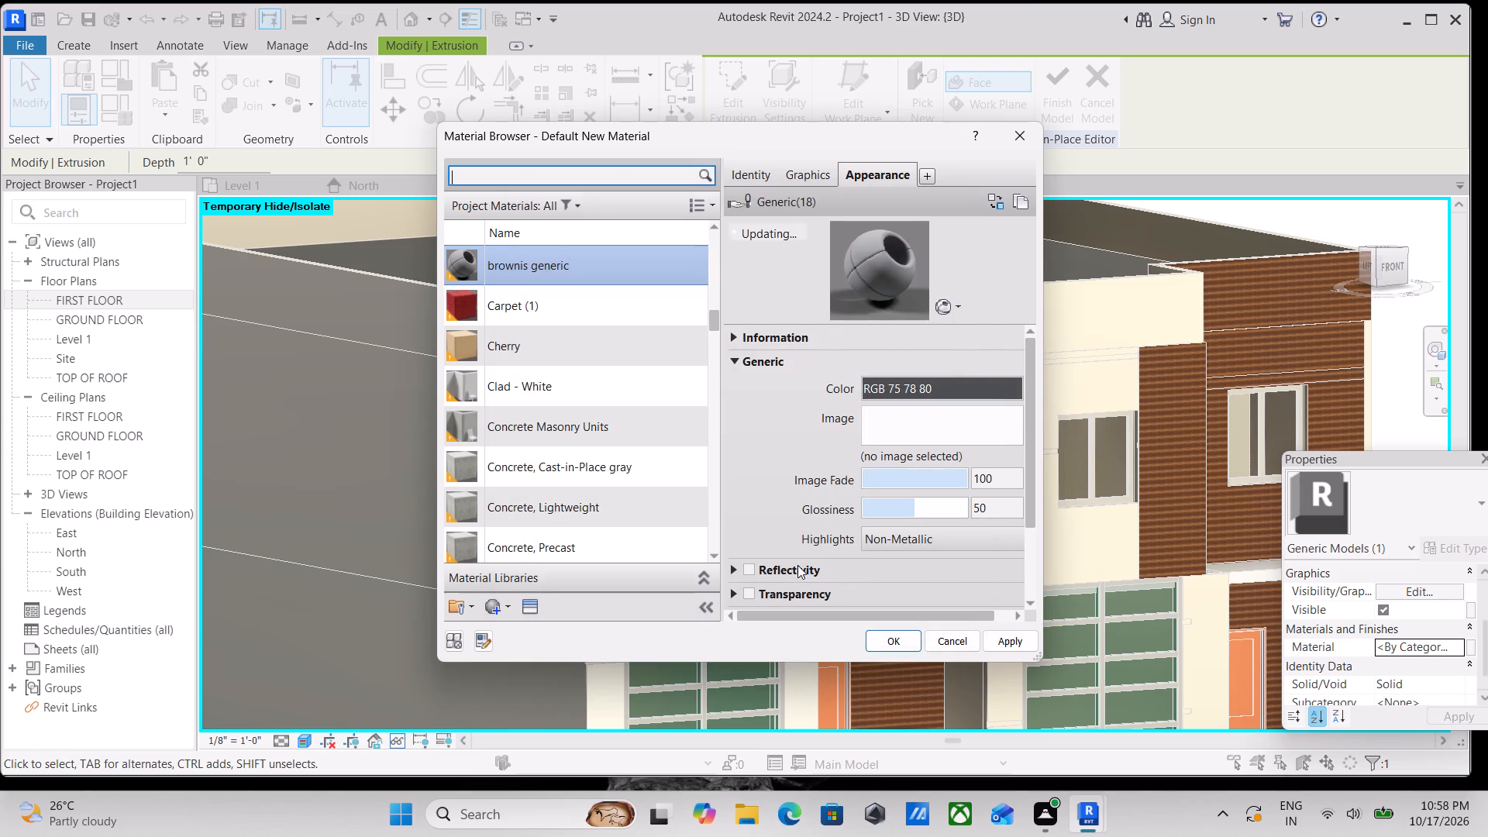
pyautogui.click(1023, 638)
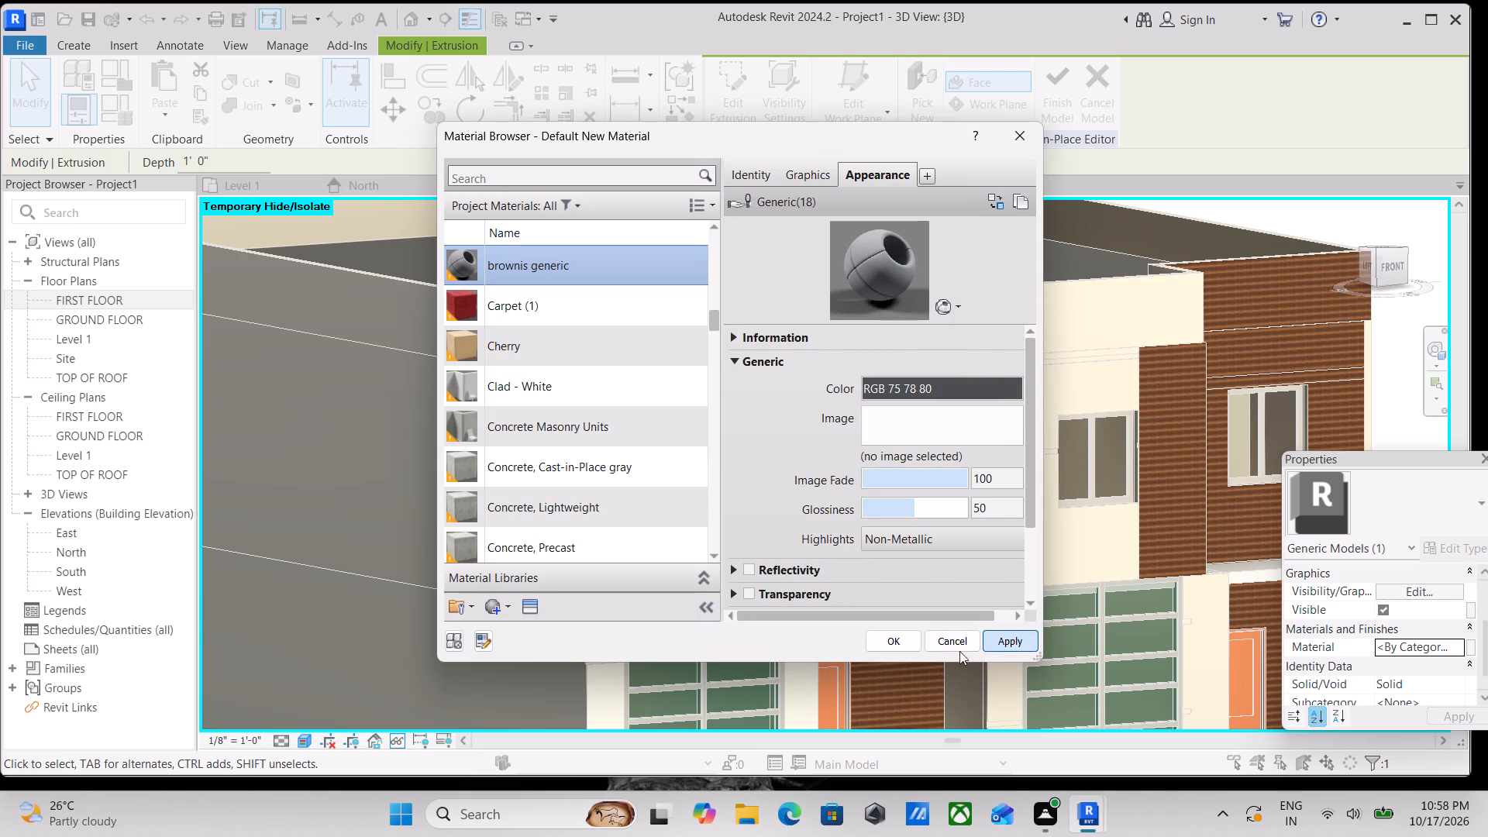
pyautogui.click(901, 653)
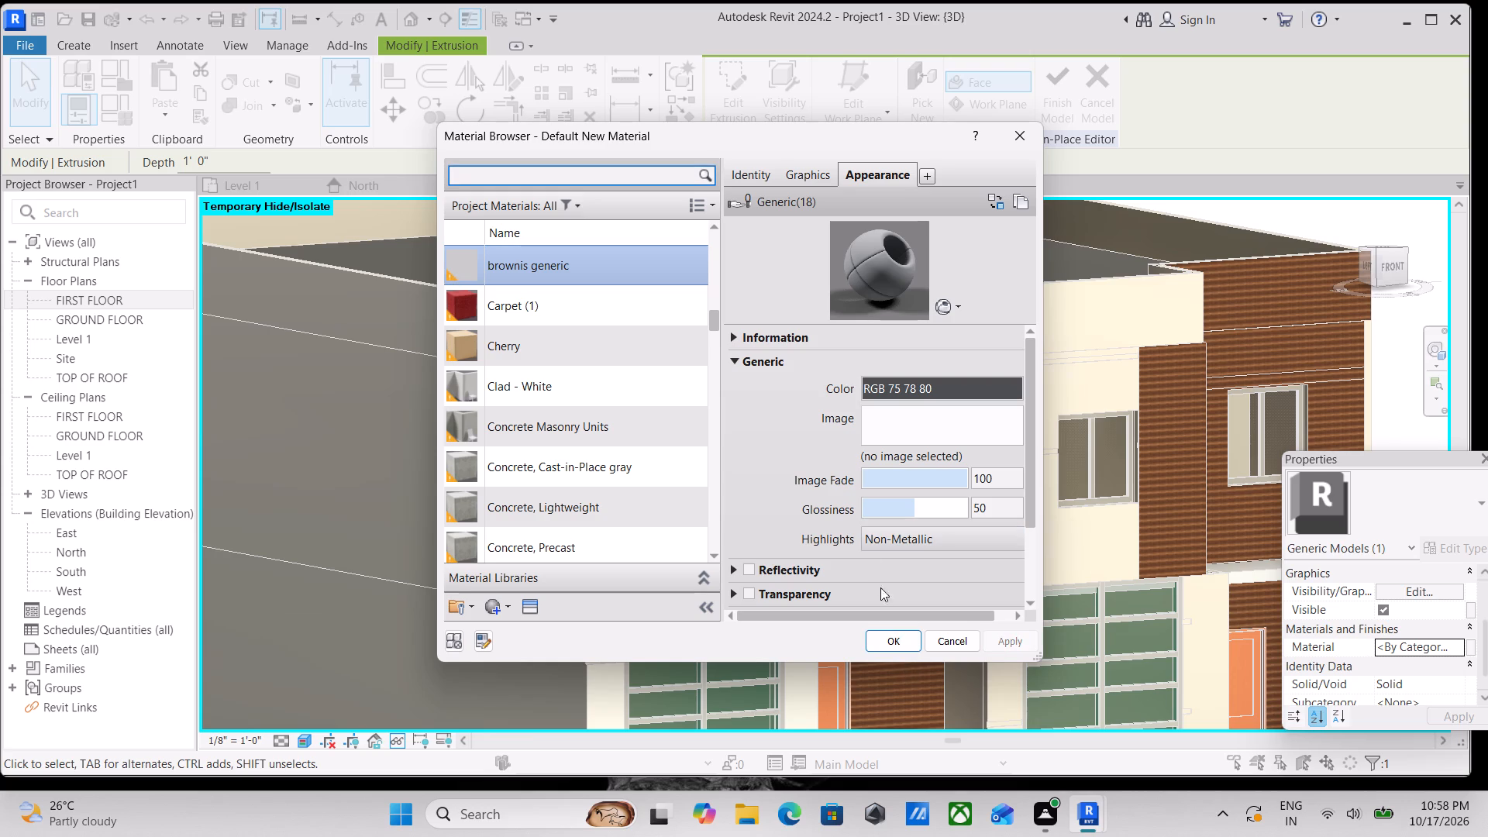
pyautogui.click(896, 652)
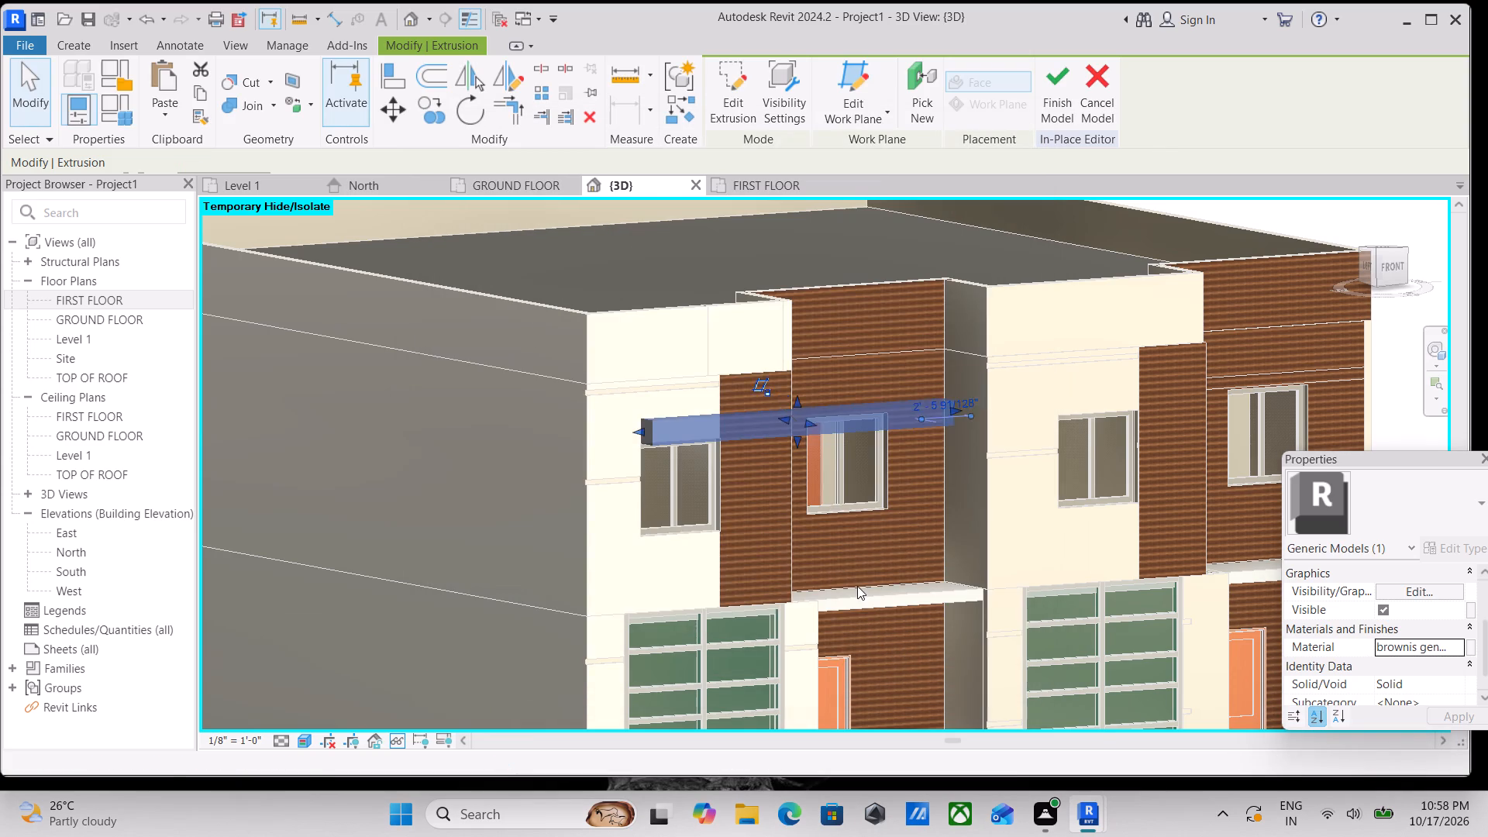
# Finish the in-place model of the band above the end unit's upper-floor windows.
pyautogui.scroll(-2, 857, 586)
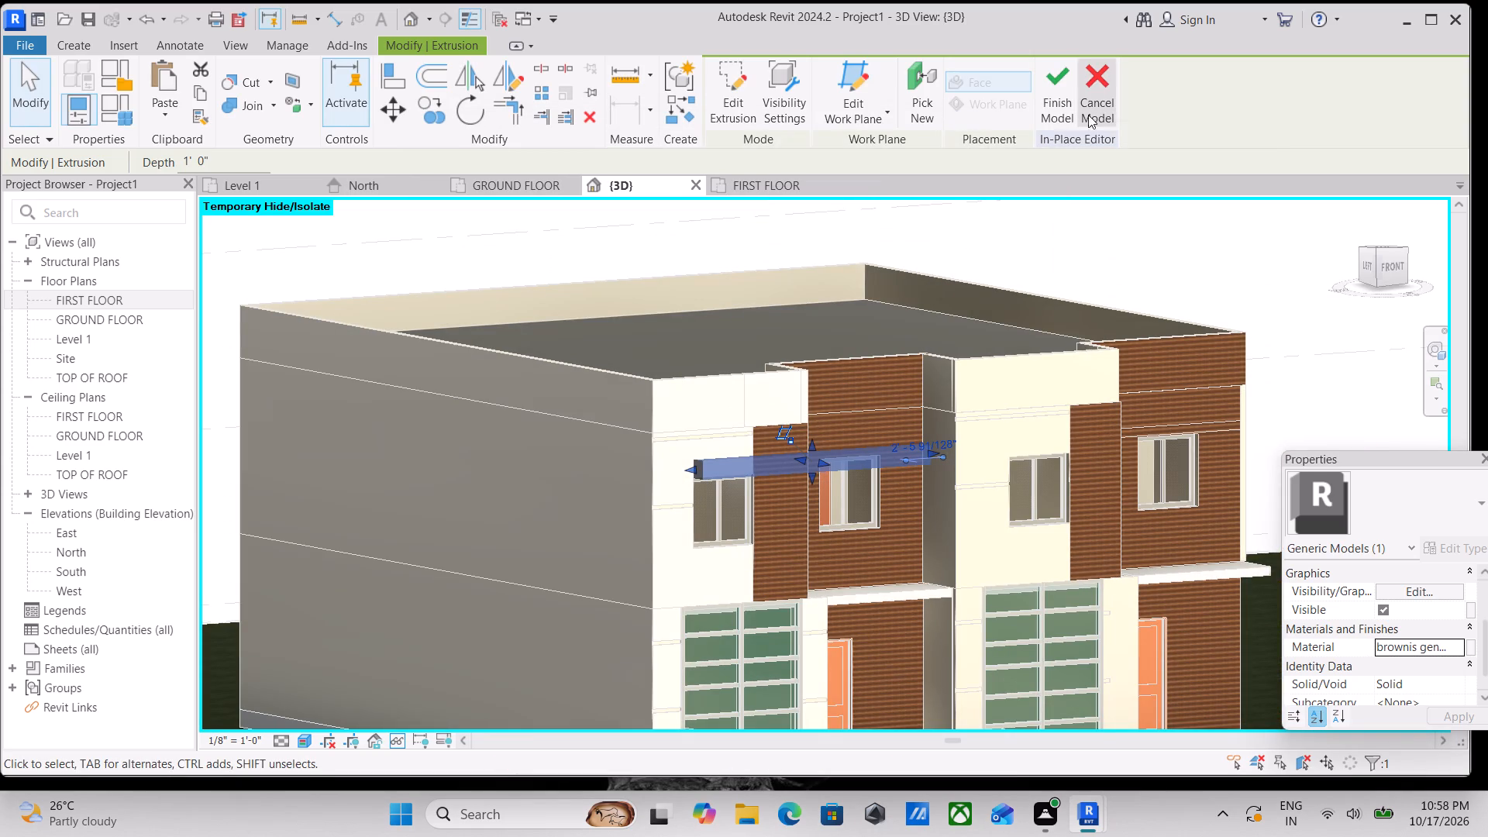
pyautogui.click(1053, 75)
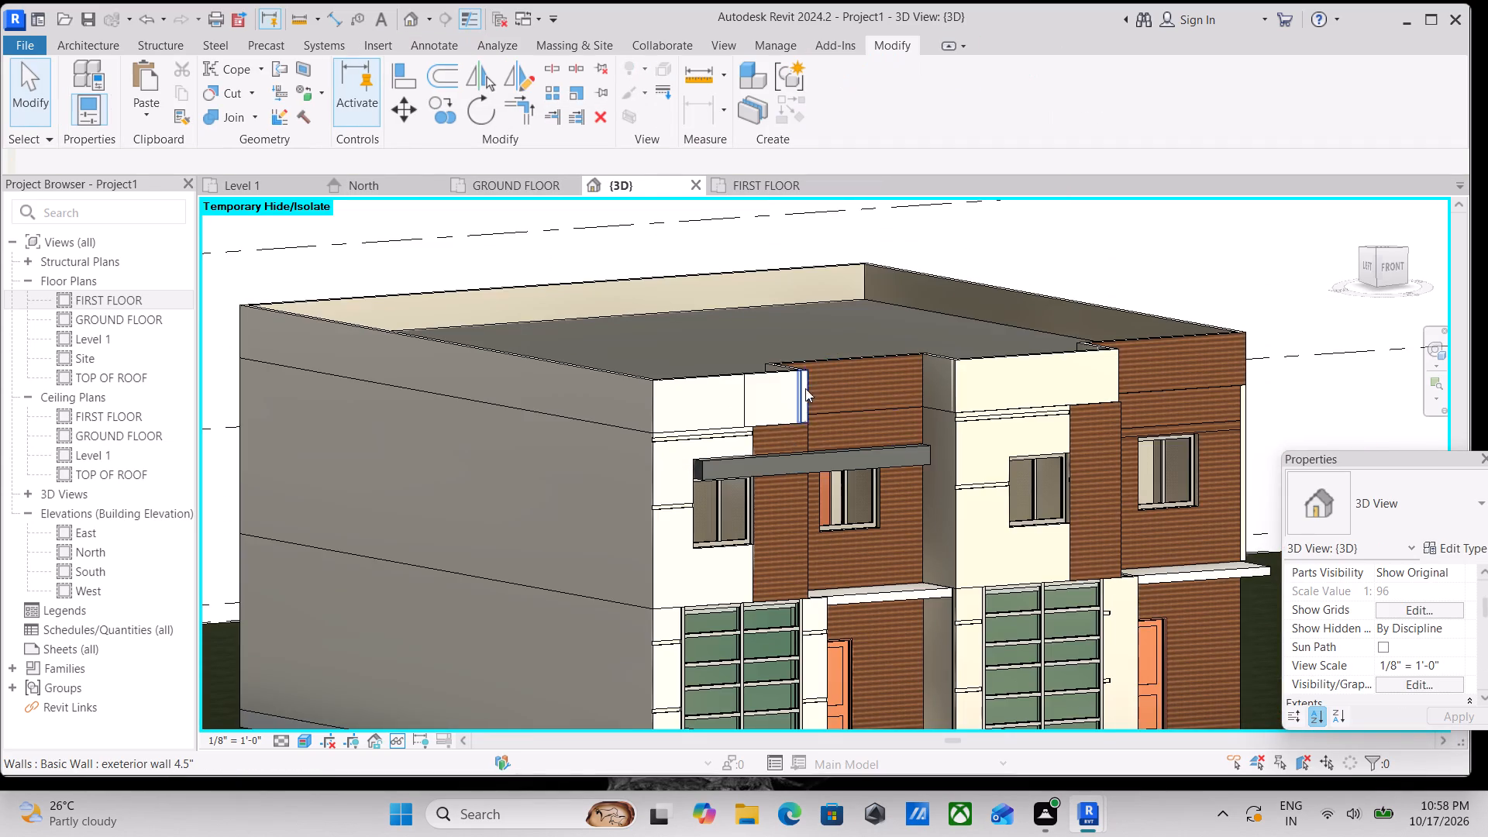
# Examine the band from above, the side and the front to check its position against the windows and facade.
pyautogui.scroll(-4, 801, 398)
pyautogui.keyDown('shift'); pyautogui.middleClick(804, 420); pyautogui.keyUp('shift')
pyautogui.scroll(1, 804, 420)
pyautogui.scroll(-1, 833, 379)
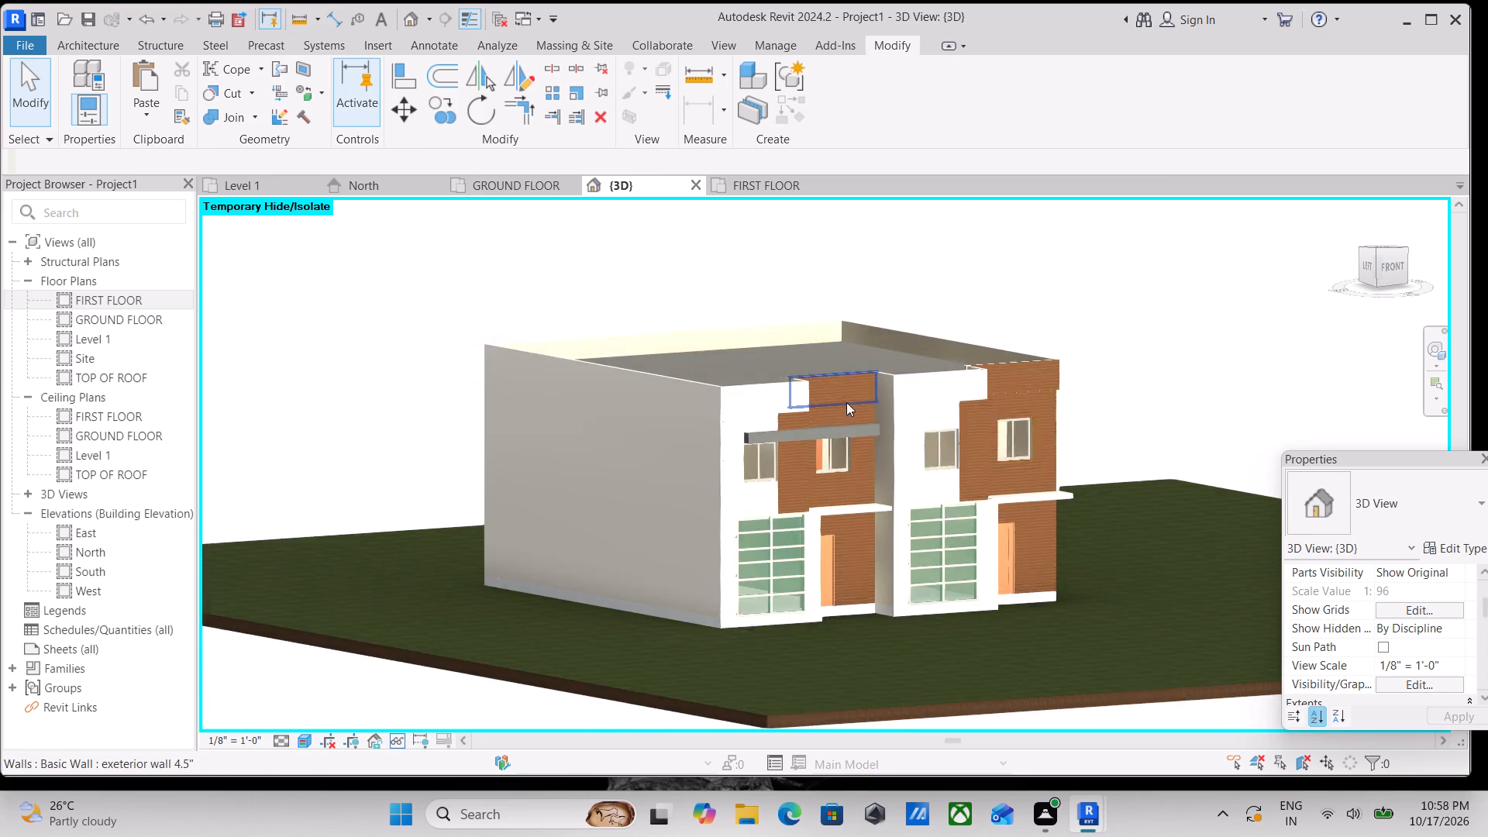
pyautogui.scroll(-1, 846, 402)
pyautogui.scroll(2, 849, 415)
pyautogui.keyDown('shift'); pyautogui.moveTo(846, 441); pyautogui.dragTo(518, 616, button='middle'); pyautogui.keyUp('shift')
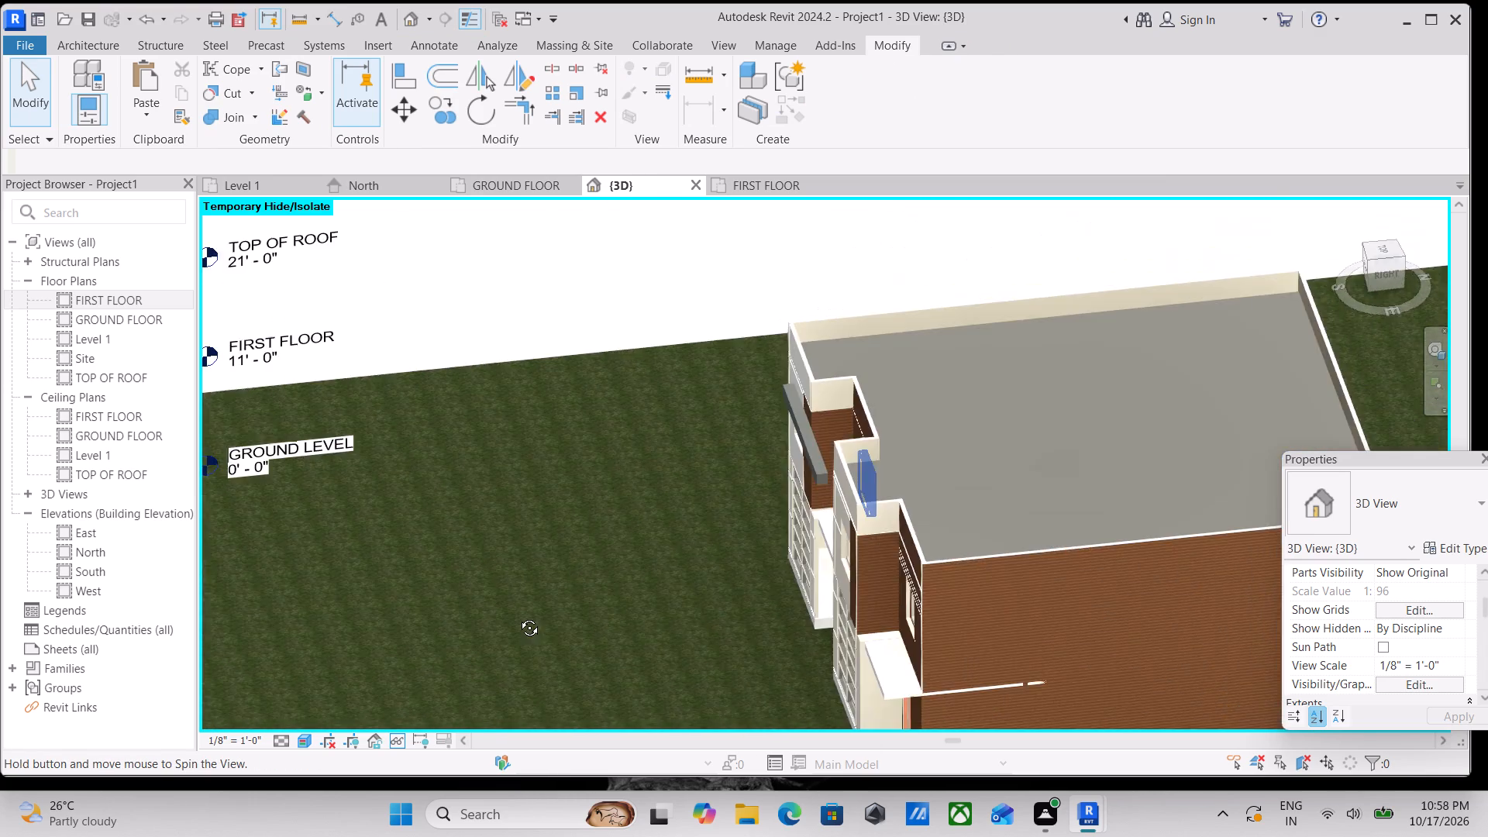
pyautogui.keyDown('shift'); pyautogui.moveTo(518, 616); pyautogui.dragTo(551, 623, button='middle'); pyautogui.keyUp('shift')
pyautogui.scroll(1, 748, 542)
pyautogui.scroll(5, 836, 443)
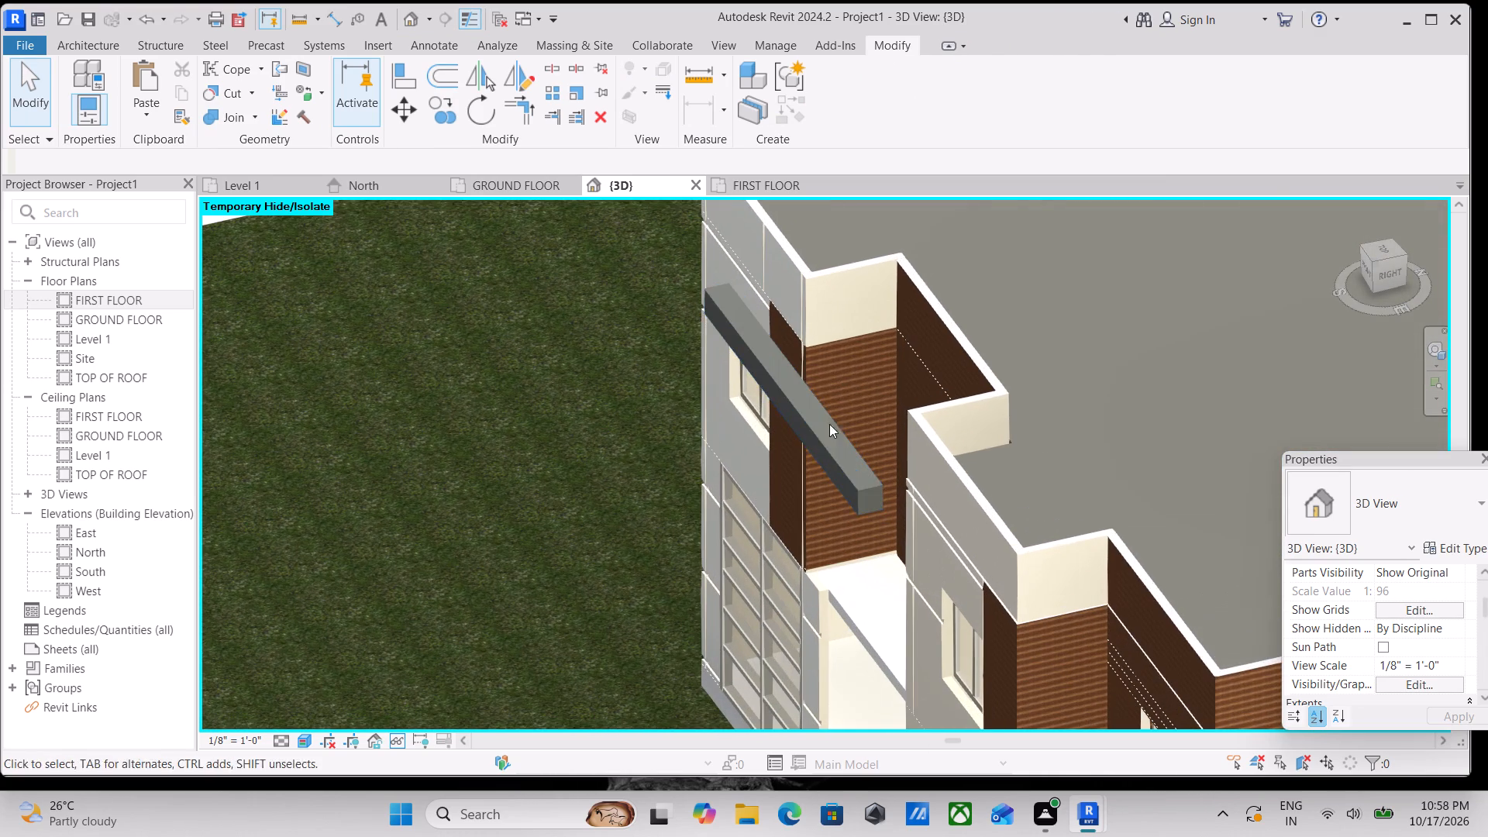
pyautogui.scroll(-2, 846, 404)
pyautogui.keyDown('shift'); pyautogui.moveTo(842, 445); pyautogui.dragTo(1014, 98, button='middle'); pyautogui.keyUp('shift')
pyautogui.keyDown('shift'); pyautogui.moveTo(1018, 104); pyautogui.dragTo(1019, 136, button='middle'); pyautogui.keyUp('shift')
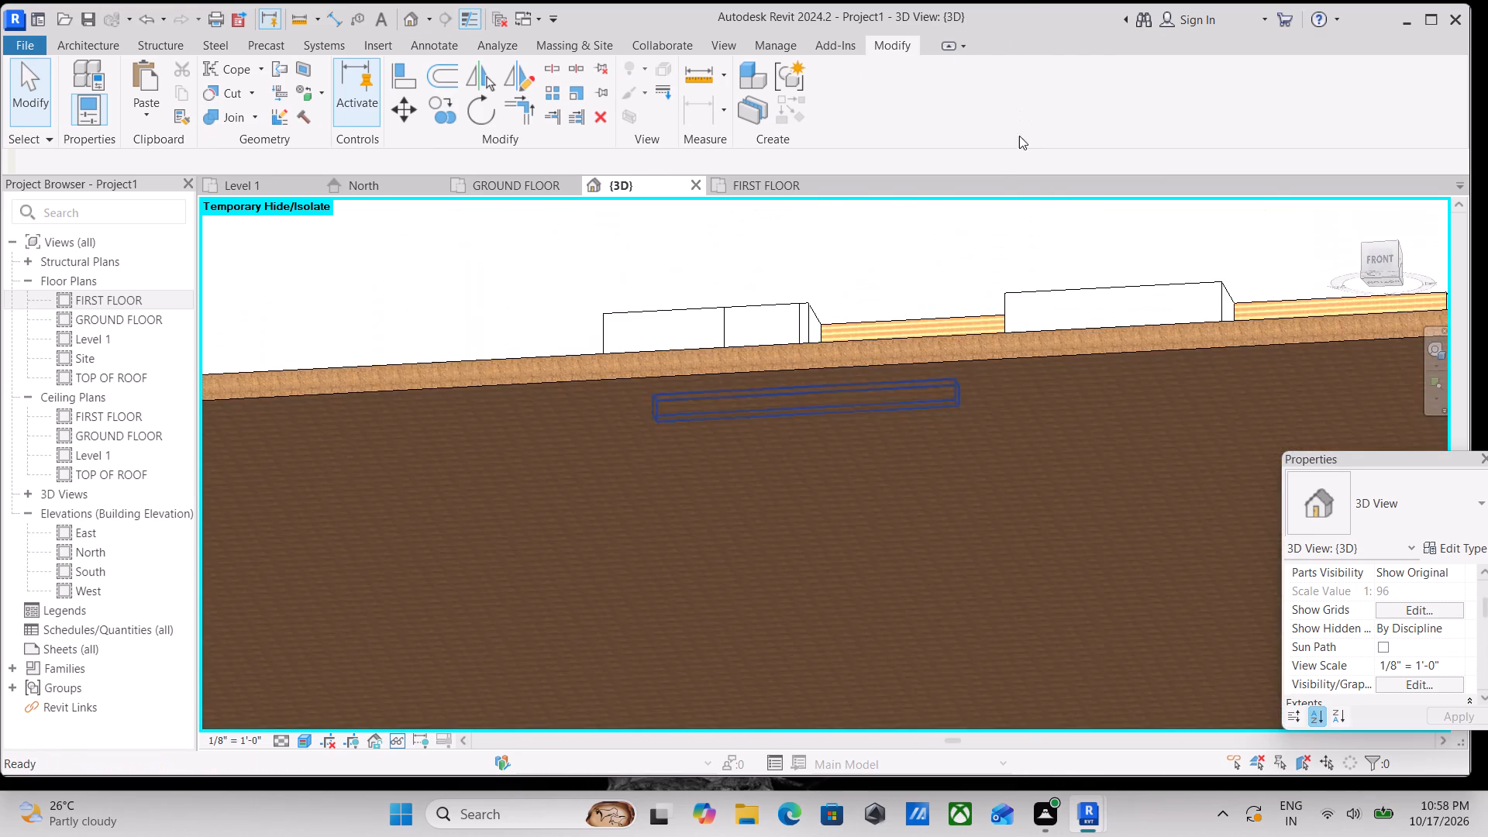
pyautogui.keyDown('shift'); pyautogui.moveTo(1019, 136); pyautogui.dragTo(1110, 393, button='middle'); pyautogui.keyUp('shift')
pyautogui.keyDown('shift'); pyautogui.moveTo(910, 329); pyautogui.dragTo(932, 439, button='middle'); pyautogui.keyUp('shift')
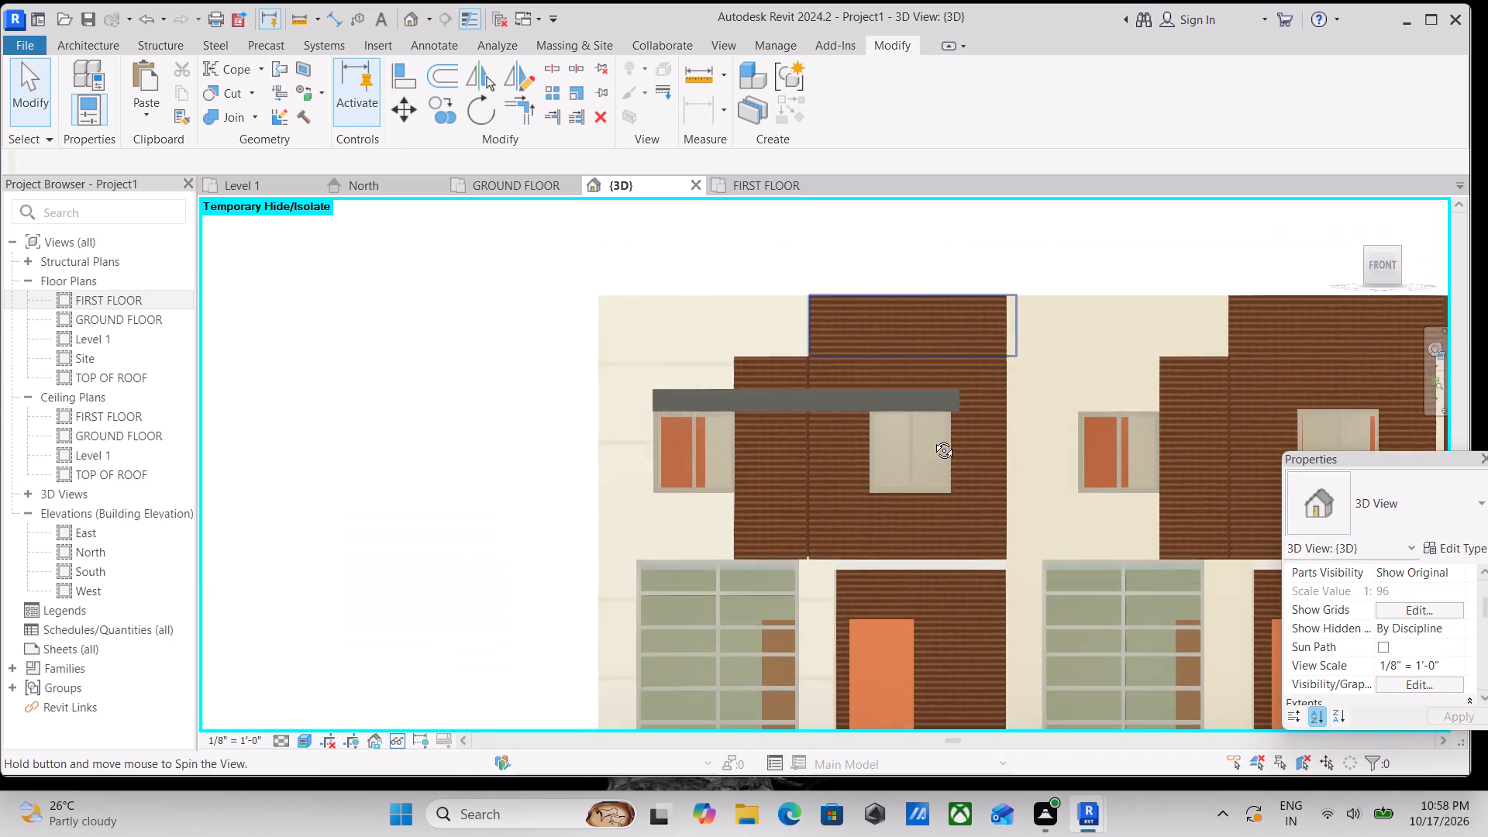
pyautogui.keyDown('shift'); pyautogui.moveTo(932, 439); pyautogui.dragTo(982, 604, button='middle'); pyautogui.keyUp('shift')
pyautogui.keyDown('shift'); pyautogui.moveTo(815, 299); pyautogui.dragTo(814, 343, button='middle'); pyautogui.keyUp('shift')
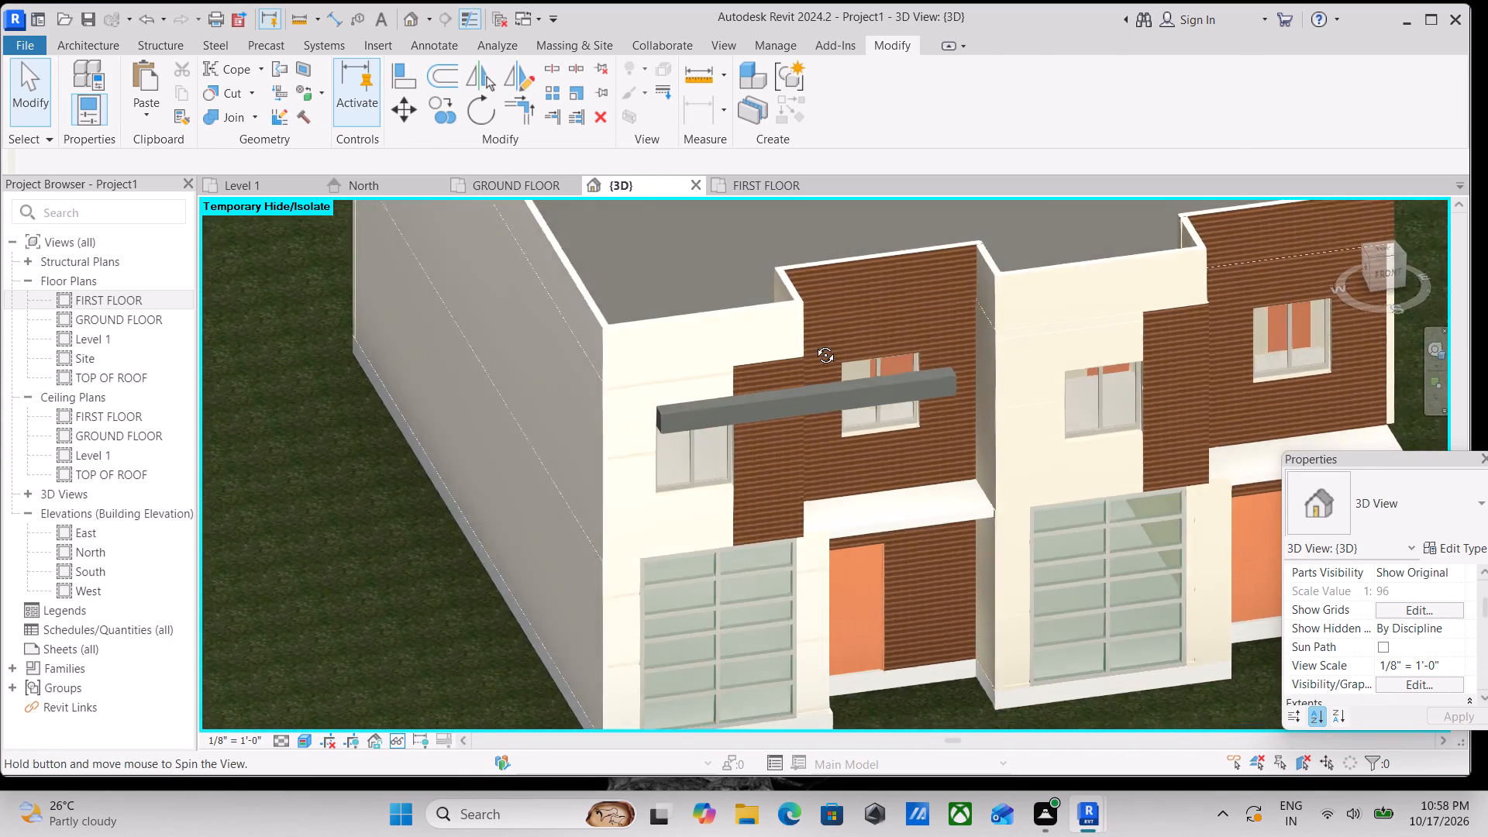
pyautogui.keyDown('shift'); pyautogui.moveTo(814, 343); pyautogui.dragTo(811, 346, button='middle'); pyautogui.keyUp('shift')
pyautogui.scroll(6, 857, 359)
pyautogui.scroll(2, 836, 295)
pyautogui.scroll(-1, 836, 295)
pyautogui.middleClick(836, 295)
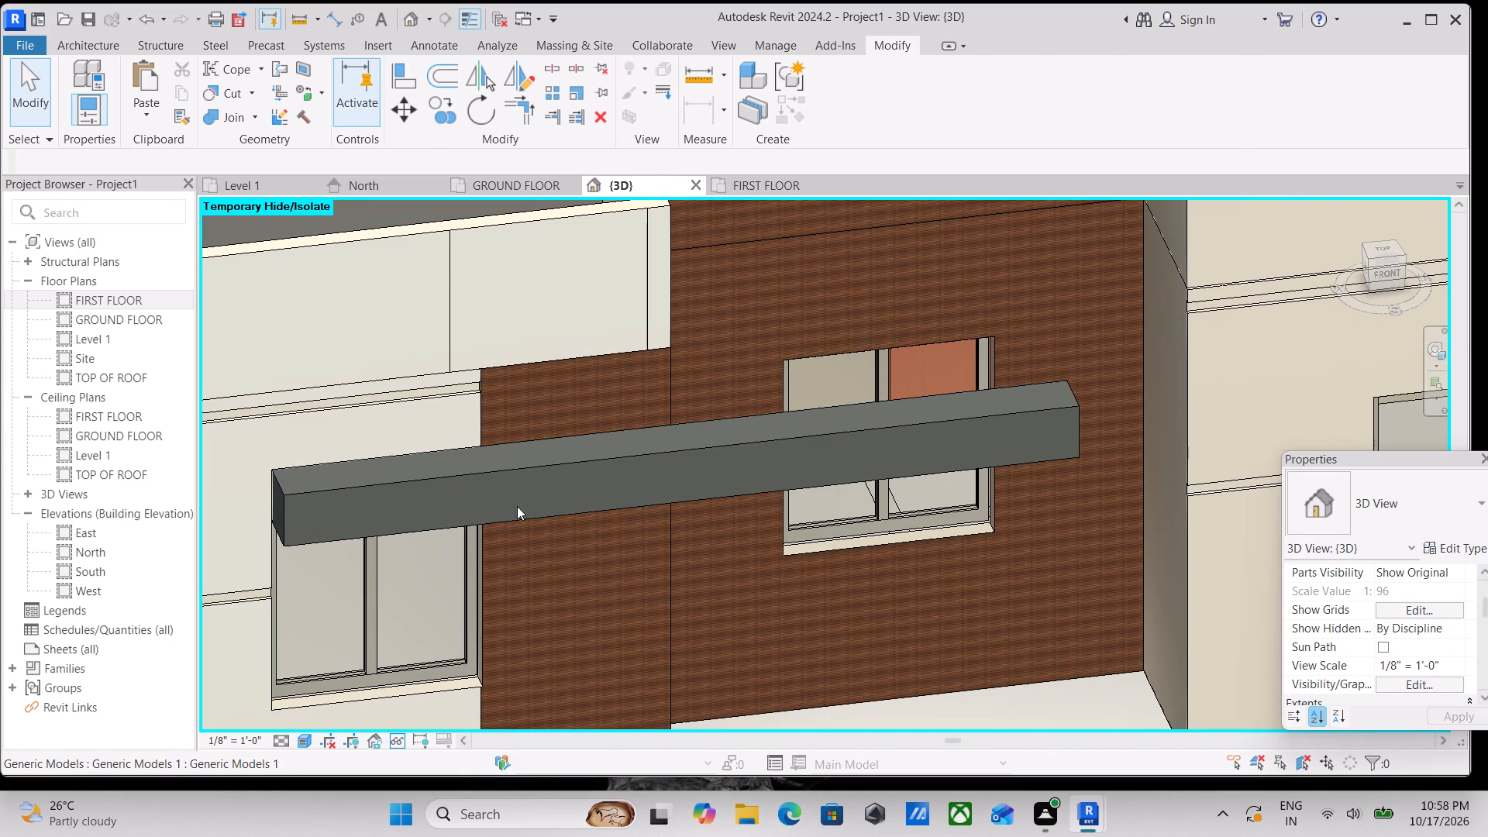
pyautogui.scroll(-1, 655, 422)
pyautogui.moveTo(655, 421); pyautogui.dragTo(633, 464, button='middle')
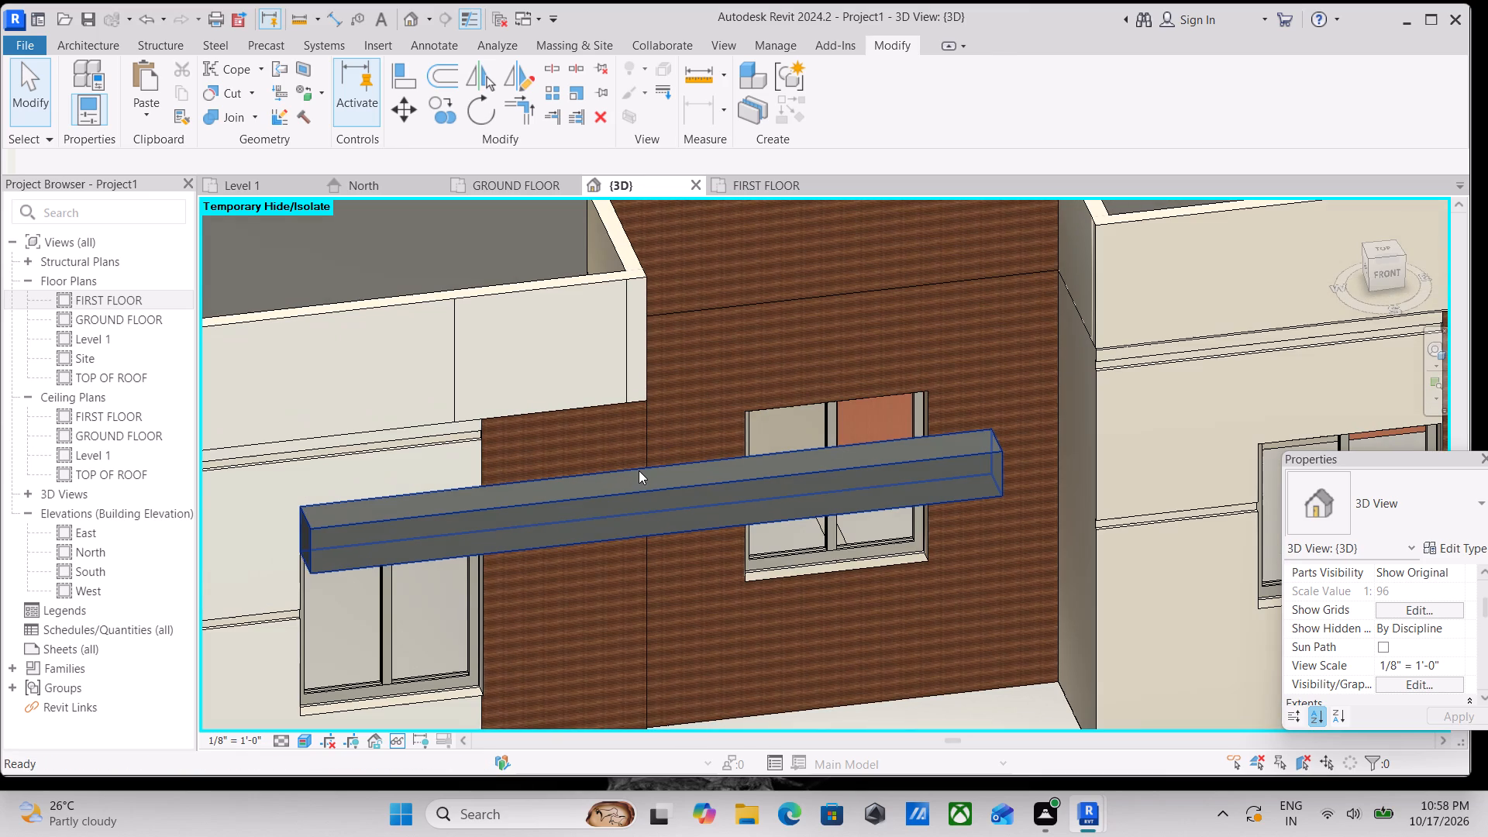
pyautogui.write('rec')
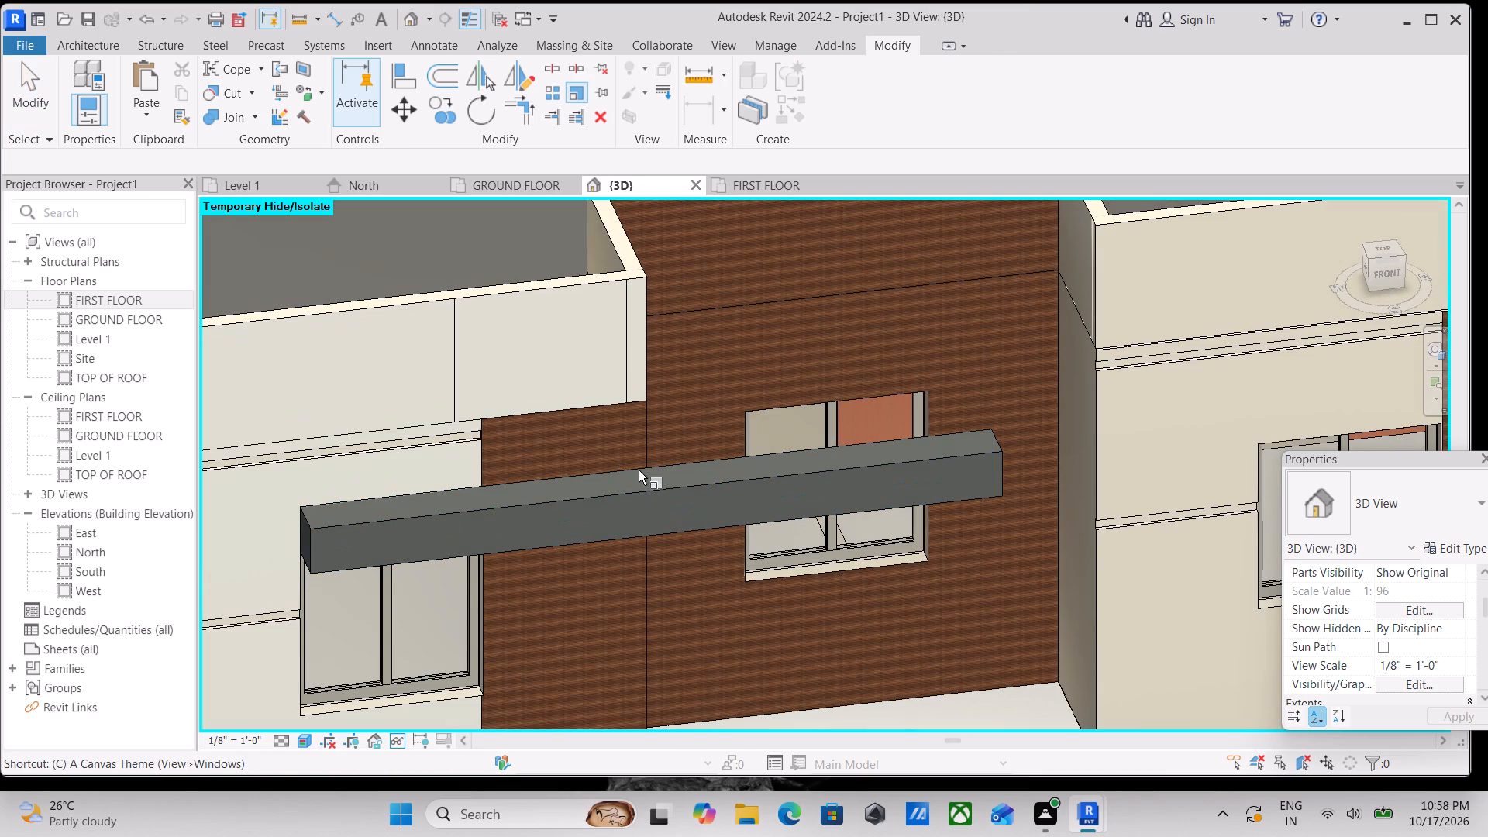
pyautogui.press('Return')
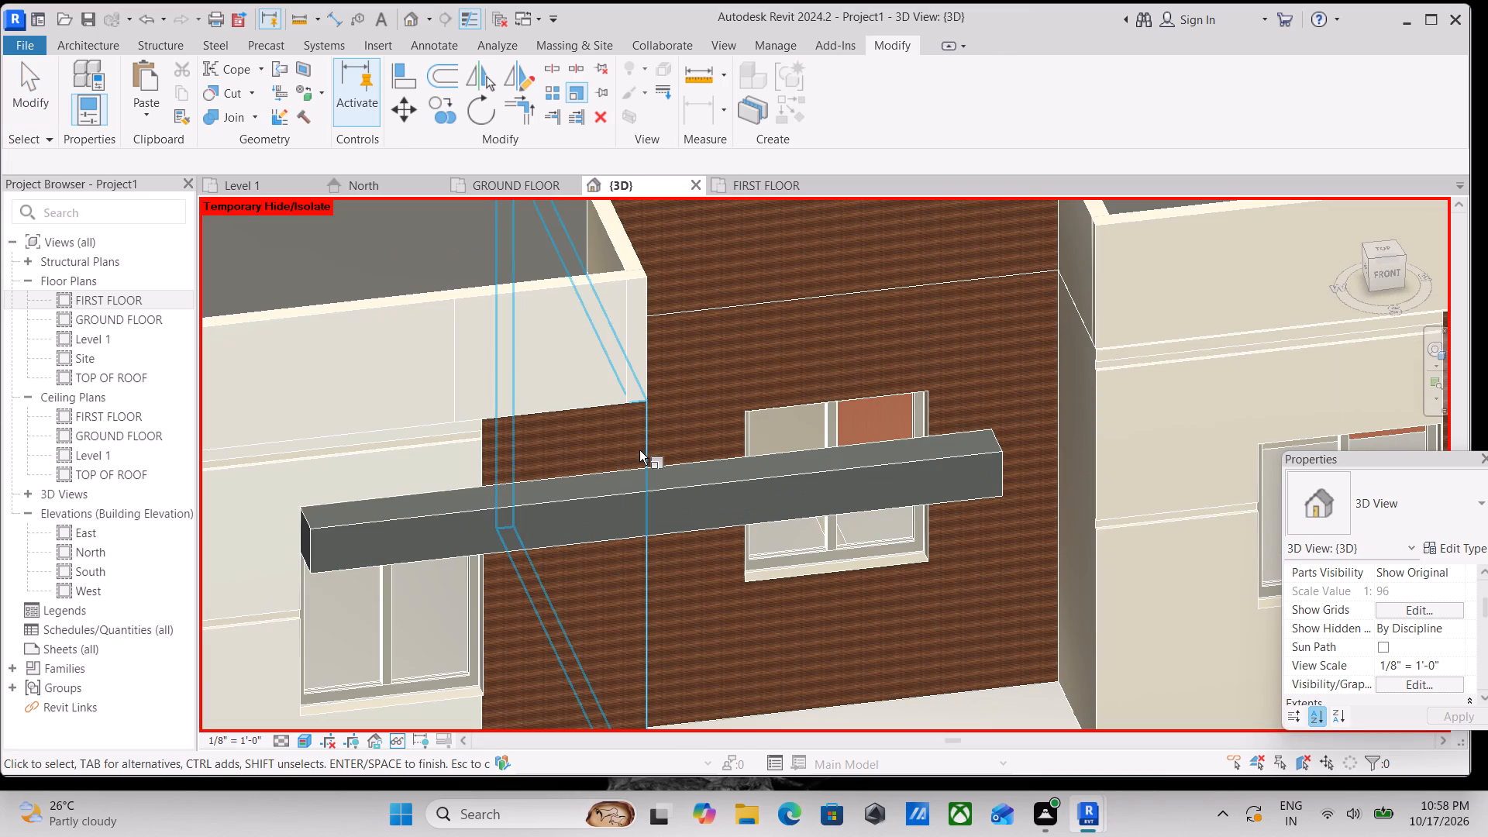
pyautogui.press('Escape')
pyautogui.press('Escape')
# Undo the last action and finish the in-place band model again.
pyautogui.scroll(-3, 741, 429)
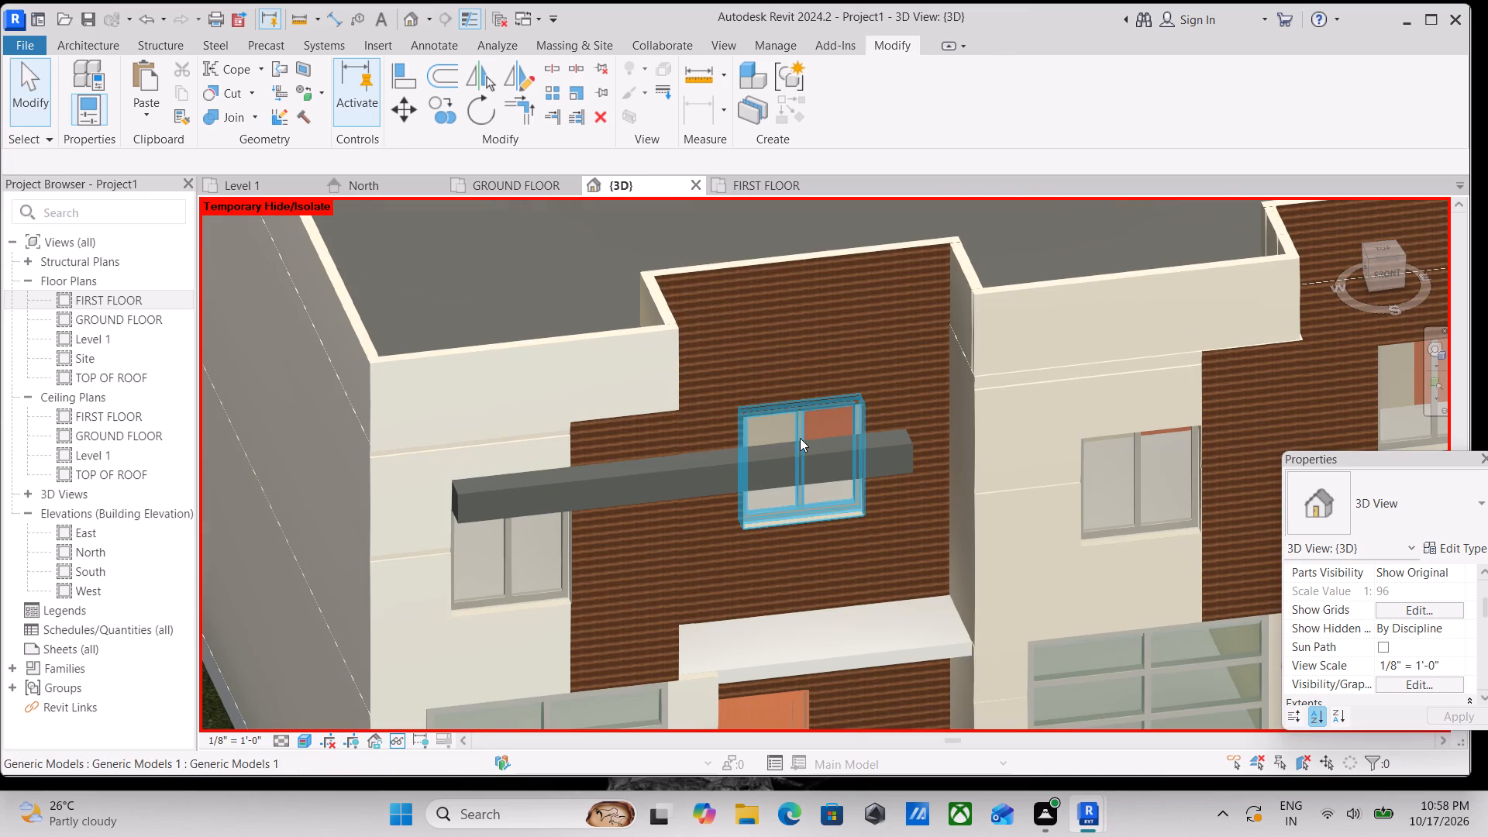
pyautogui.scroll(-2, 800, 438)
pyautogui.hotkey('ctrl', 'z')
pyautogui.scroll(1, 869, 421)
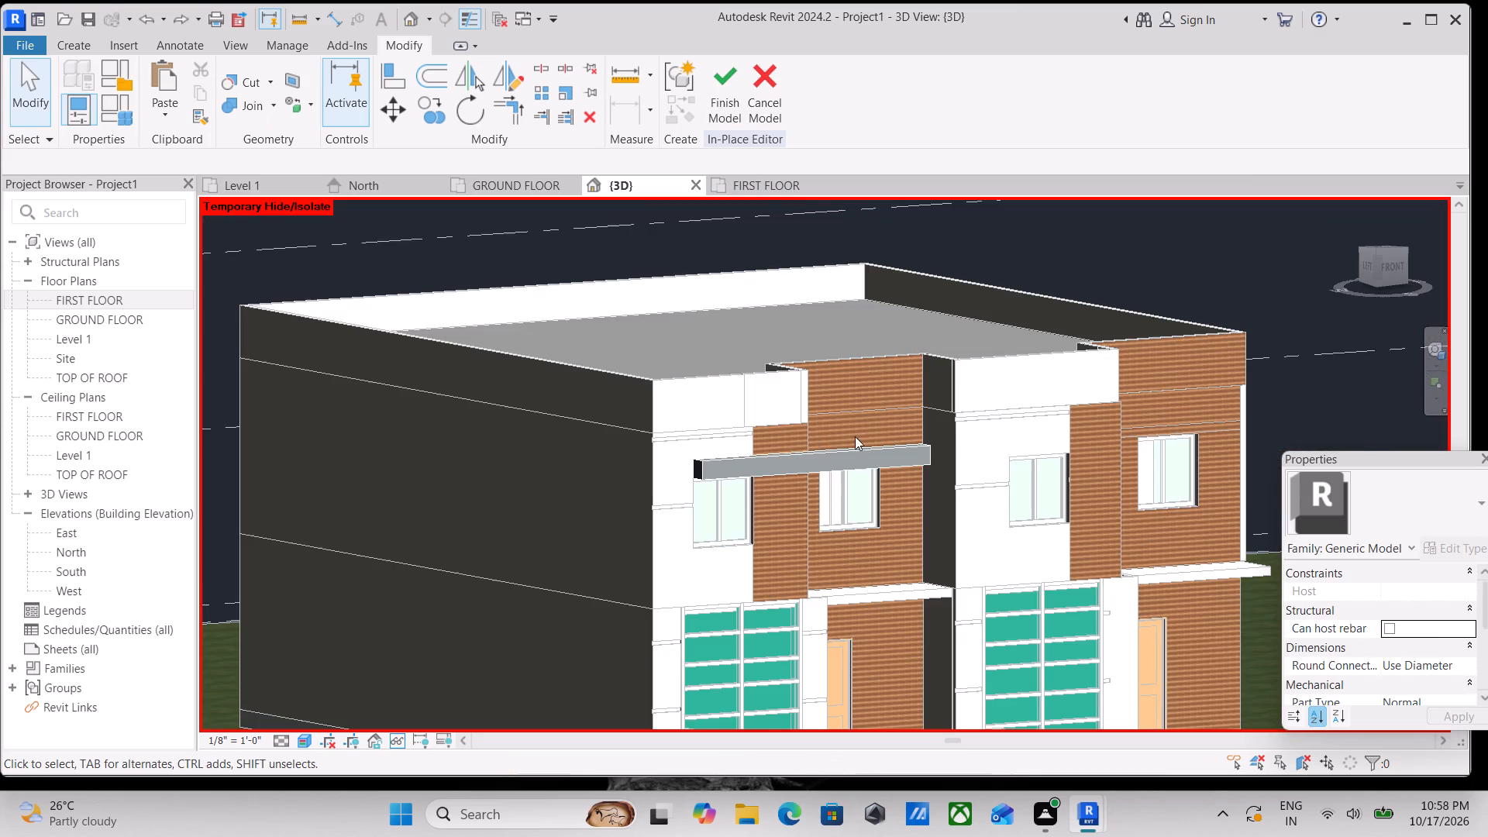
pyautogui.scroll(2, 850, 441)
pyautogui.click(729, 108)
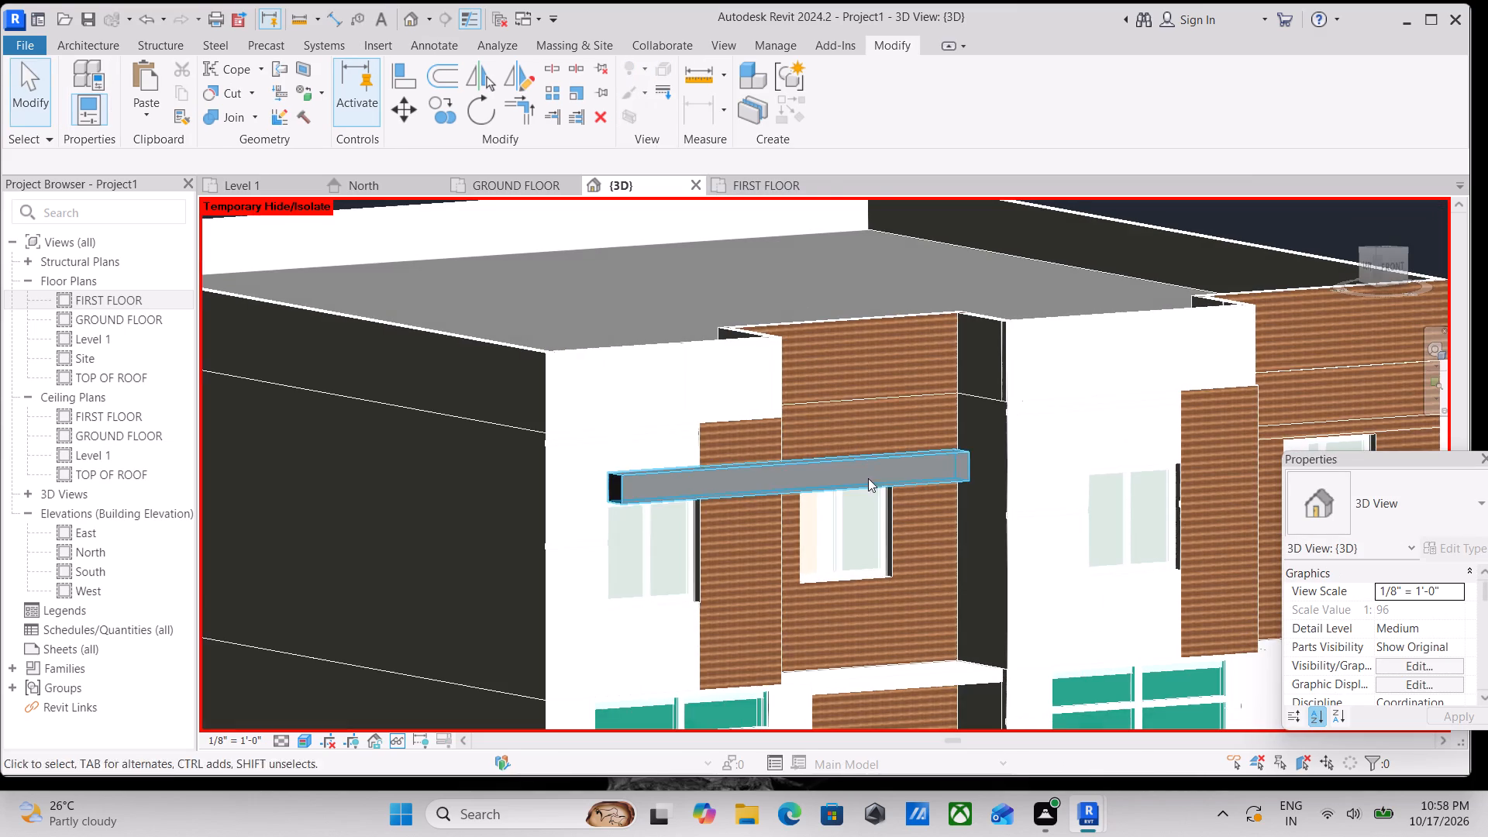
# Examine the band's top, end faces and projection from the end unit's brown-clad recess.
pyautogui.scroll(-4, 870, 499)
pyautogui.keyDown('shift'); pyautogui.moveTo(863, 420); pyautogui.dragTo(752, 511, button='middle'); pyautogui.keyUp('shift')
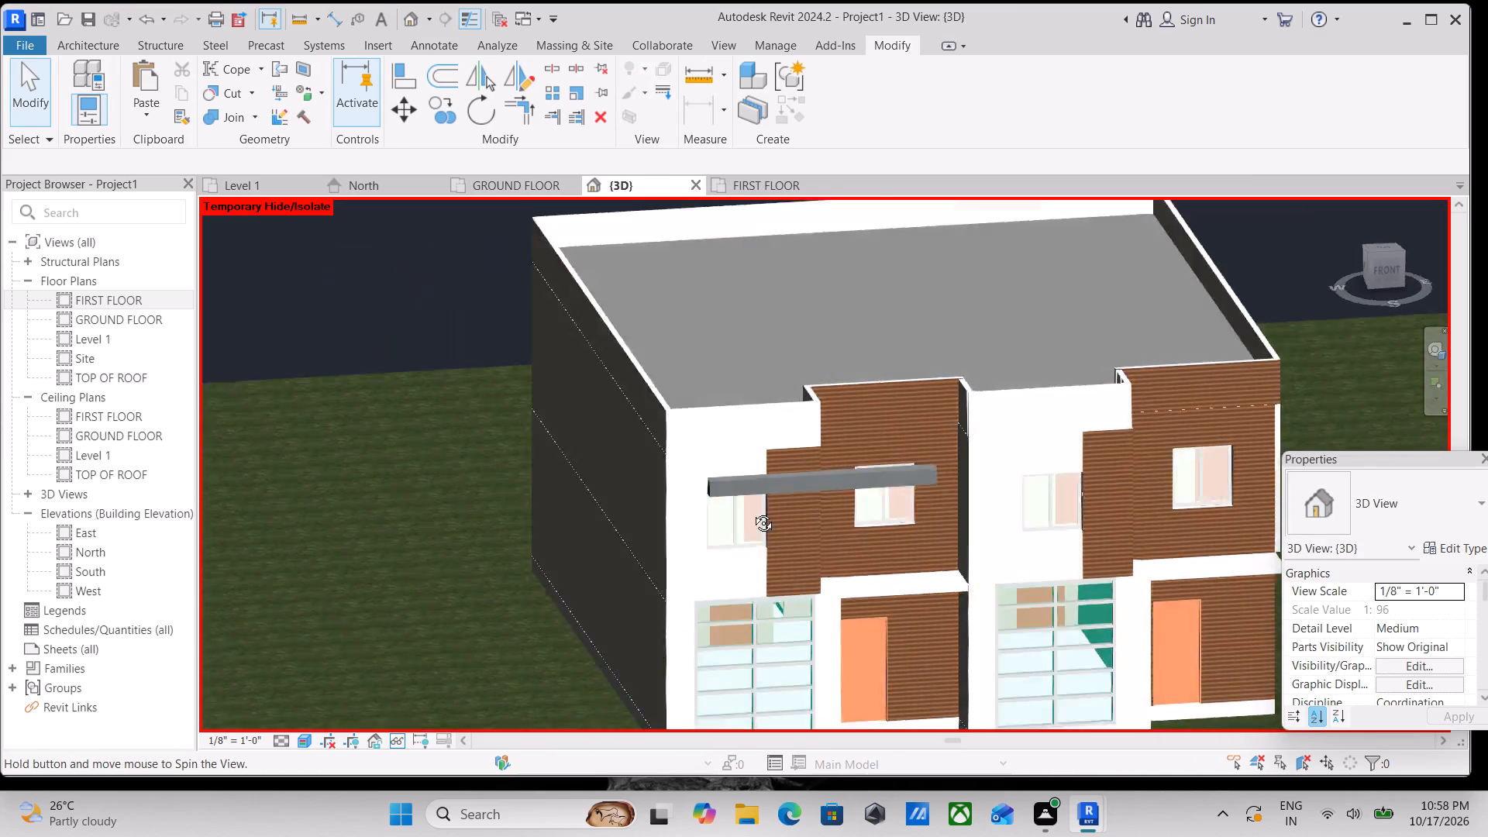
pyautogui.keyDown('shift'); pyautogui.moveTo(752, 511); pyautogui.dragTo(674, 523, button='middle'); pyautogui.keyUp('shift')
pyautogui.scroll(3, 853, 477)
pyautogui.scroll(3, 910, 430)
pyautogui.scroll(2, 847, 385)
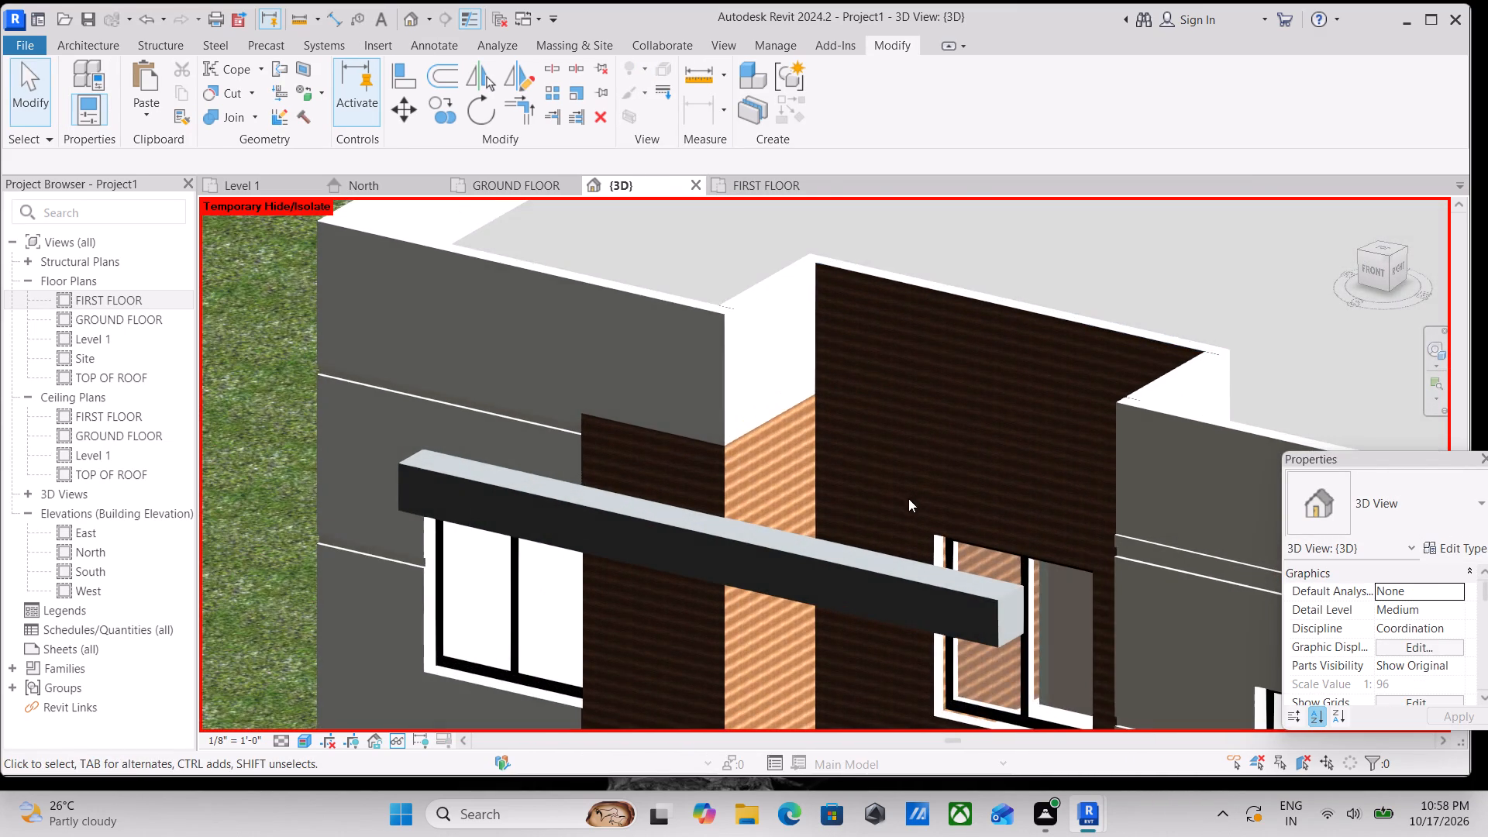
pyautogui.scroll(-1, 866, 463)
pyautogui.keyDown('shift'); pyautogui.moveTo(866, 463); pyautogui.dragTo(913, 431, button='middle'); pyautogui.keyUp('shift')
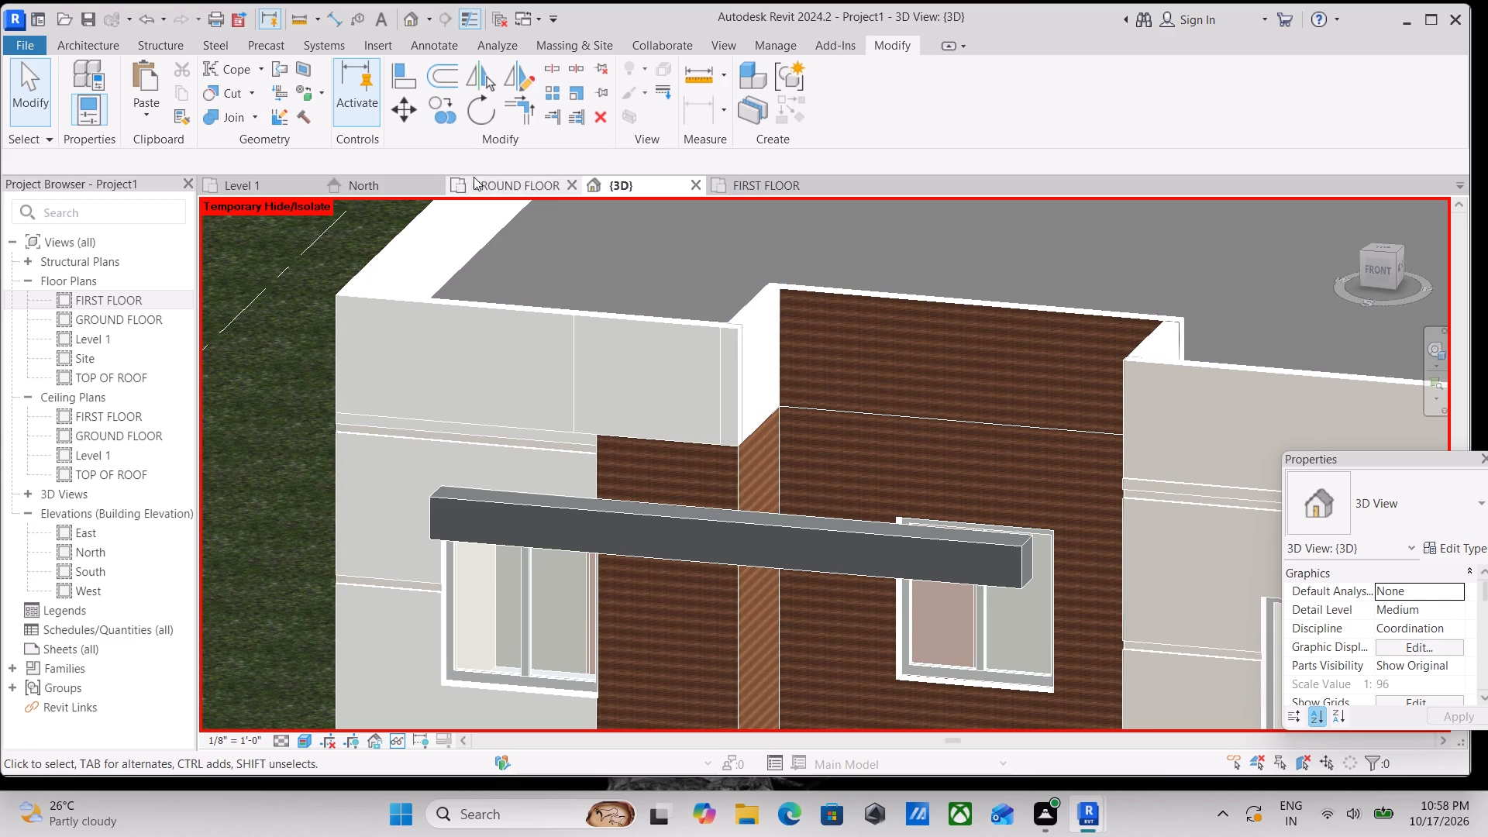
# Start a new in-place component in the Generic Models category, keeping the default name.
pyautogui.click(82, 45)
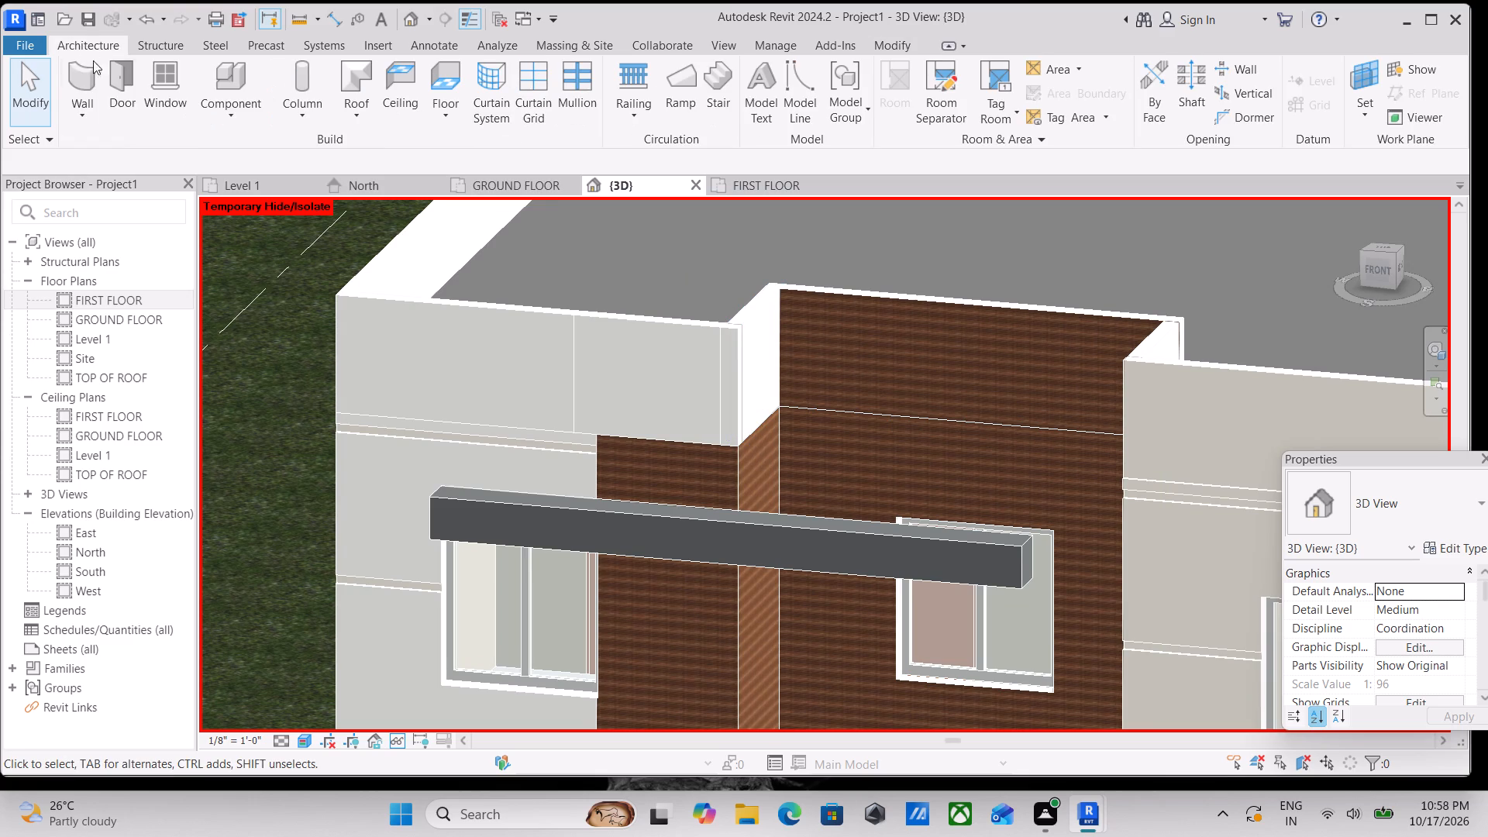
pyautogui.click(249, 121)
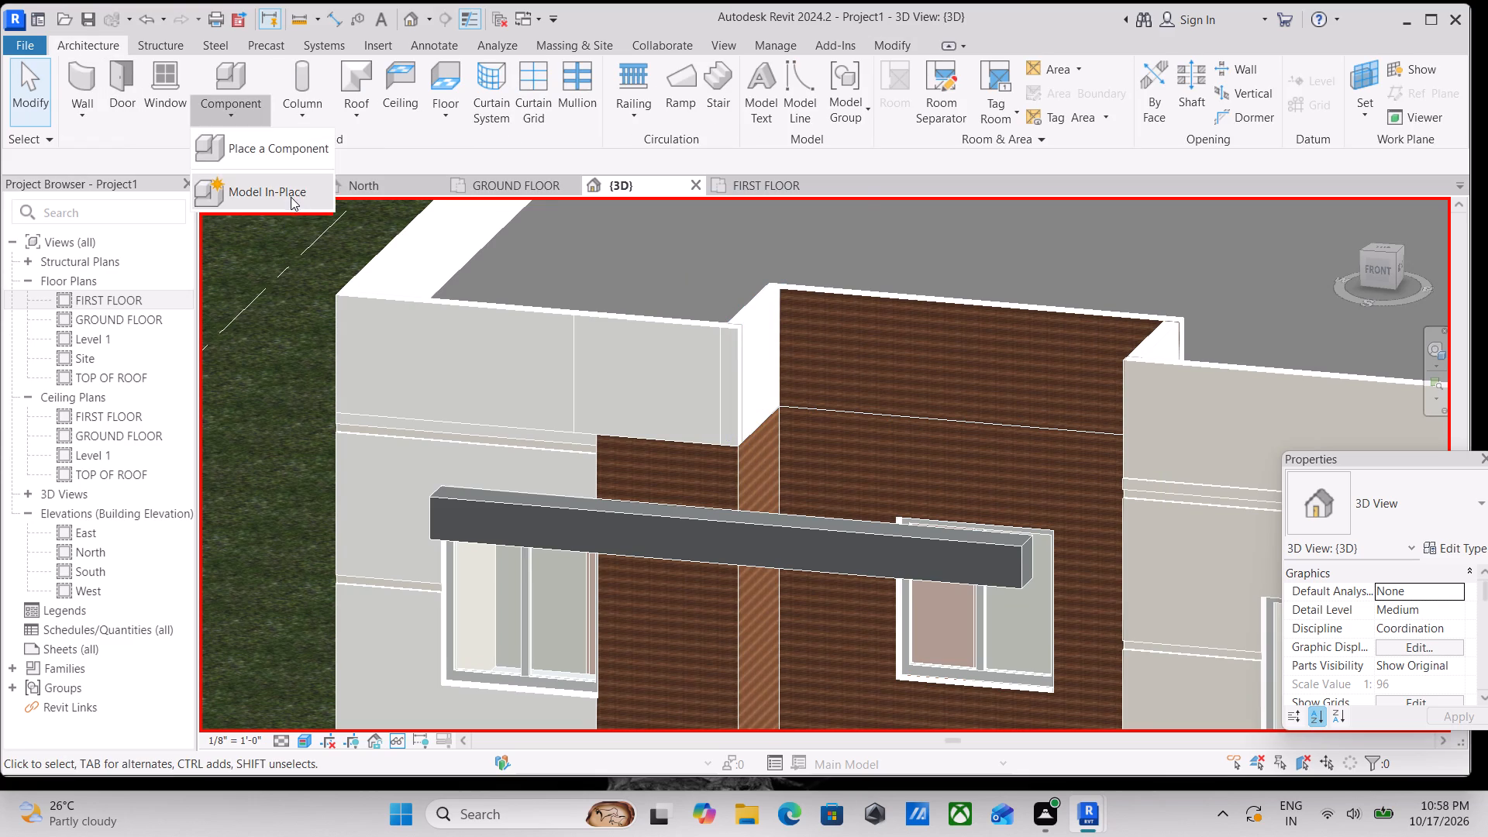
pyautogui.click(291, 196)
pyautogui.scroll(-3, 394, 260)
pyautogui.scroll(-4, 728, 351)
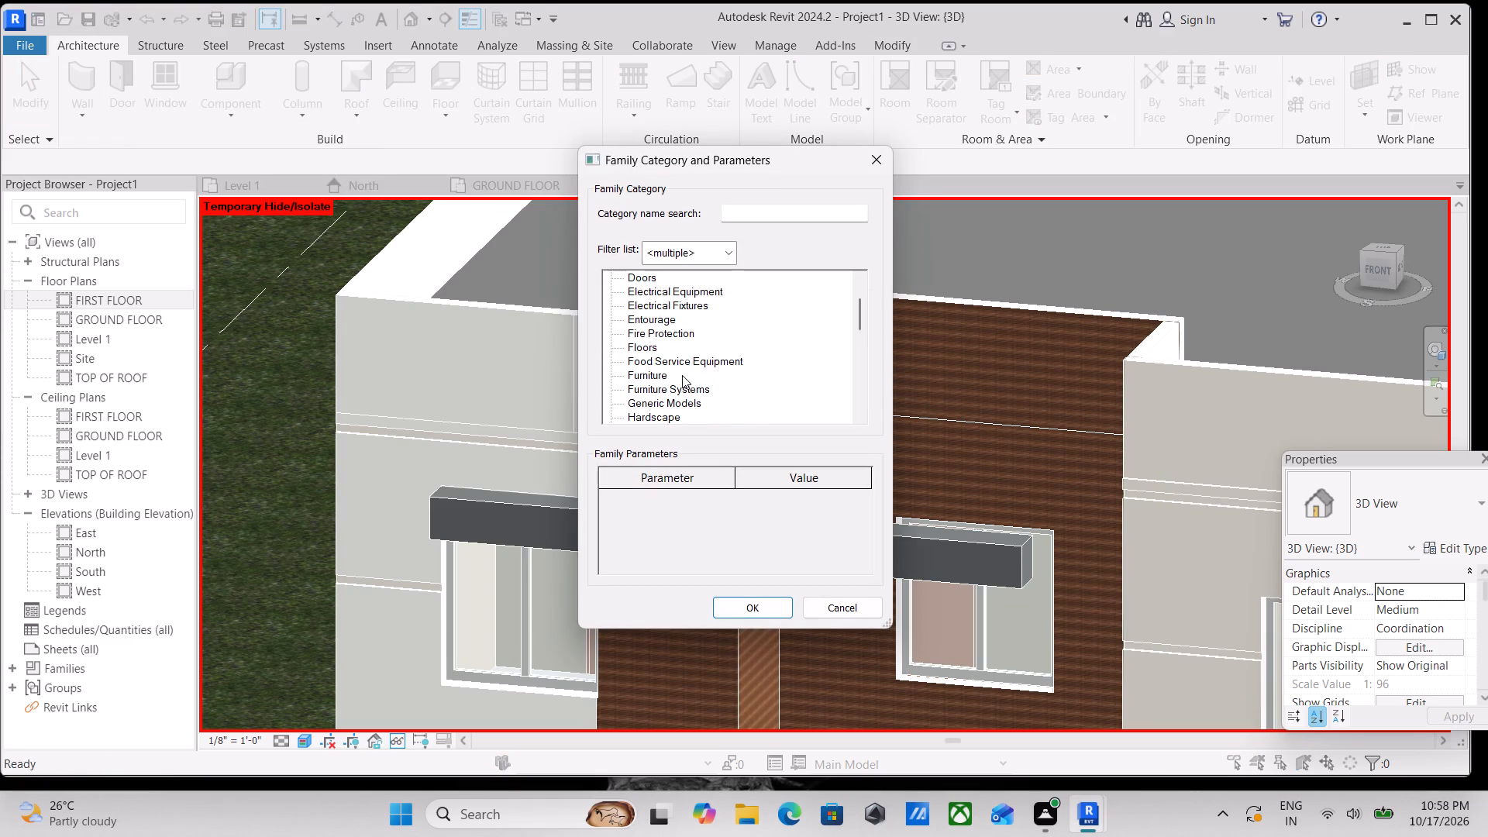
pyautogui.scroll(-2, 641, 370)
pyautogui.click(625, 375)
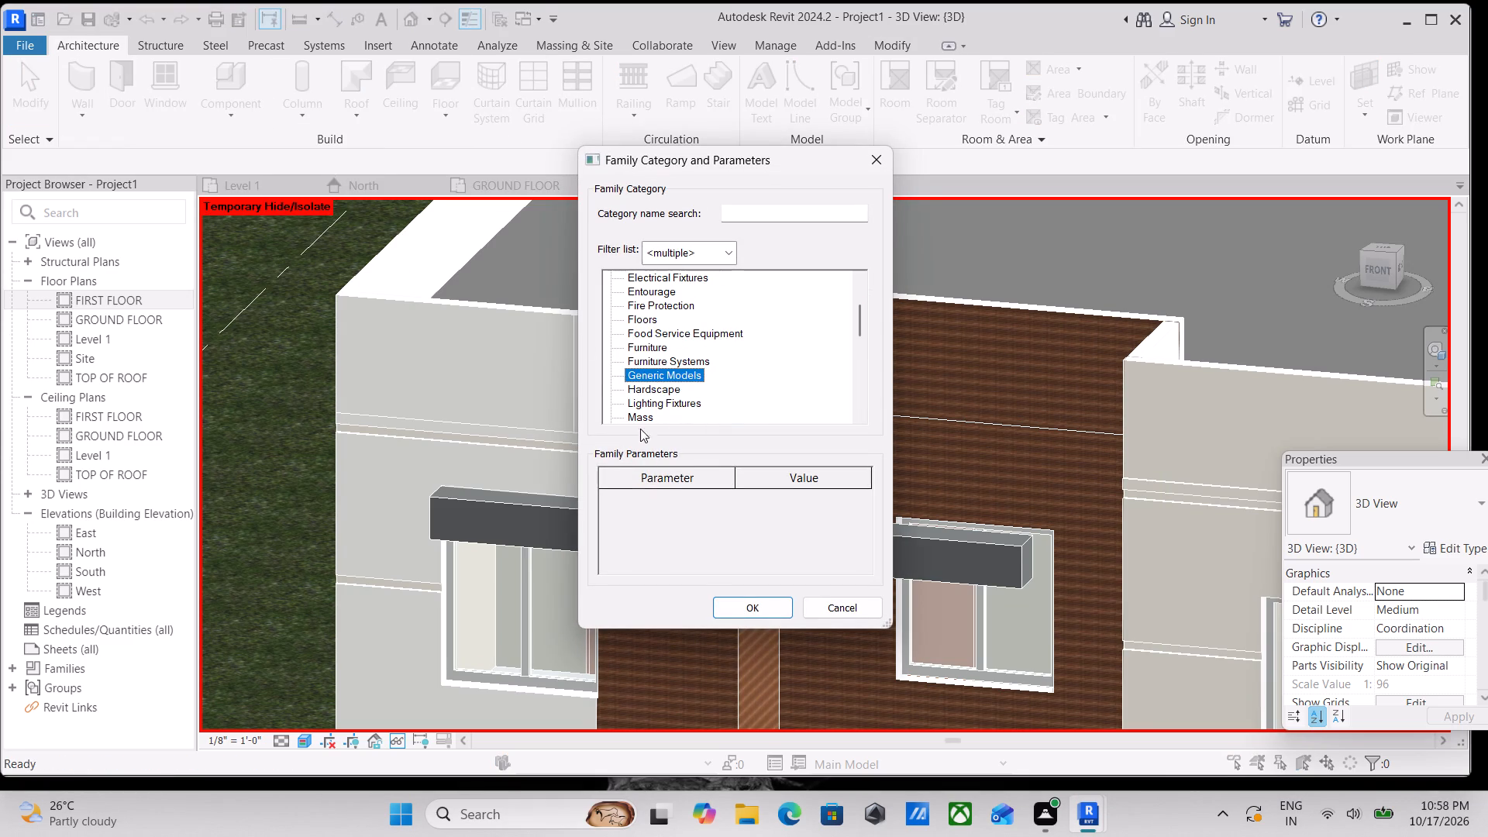
pyautogui.click(732, 615)
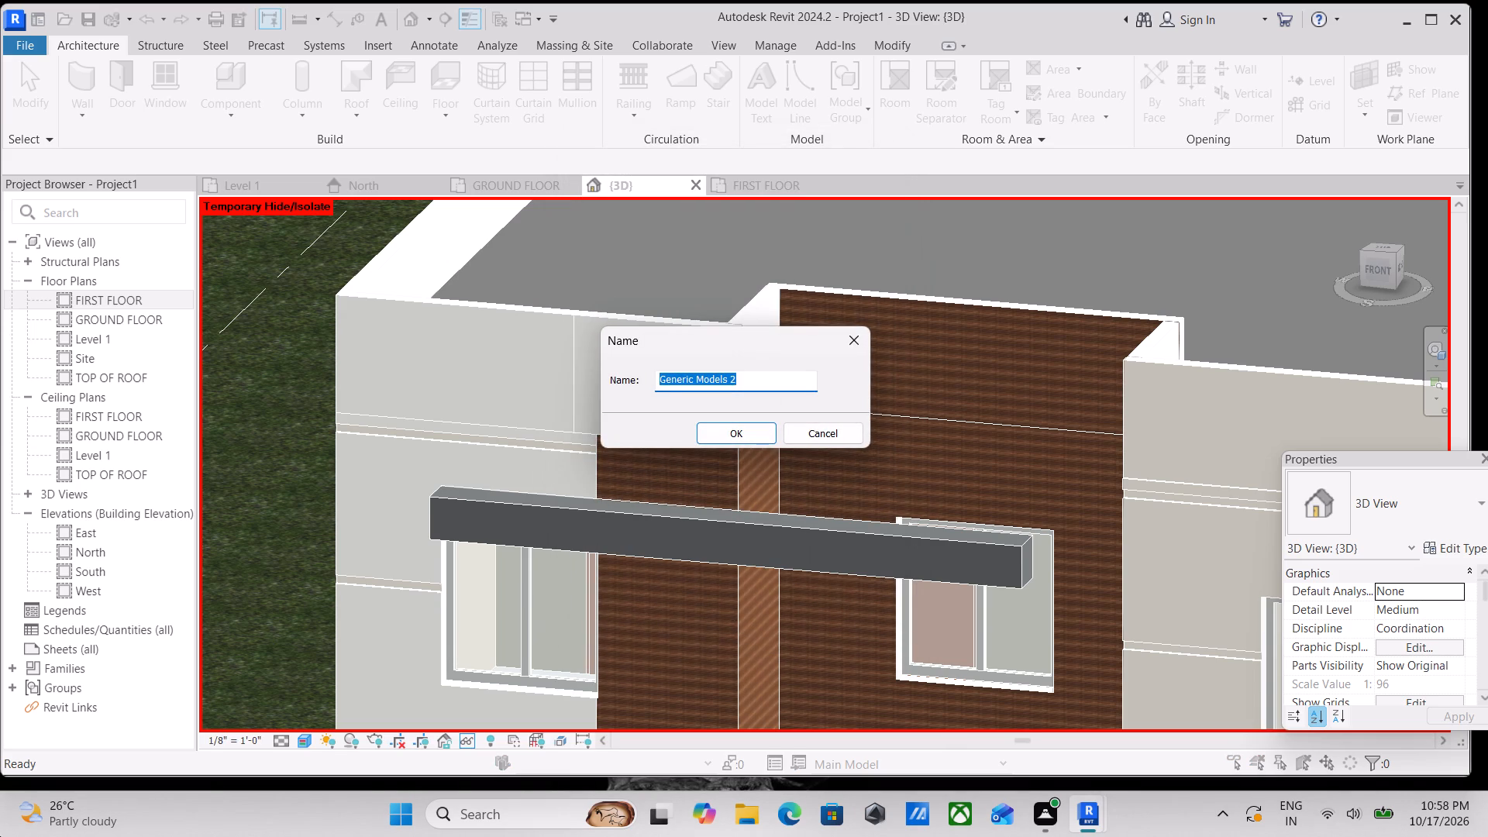
pyautogui.click(730, 425)
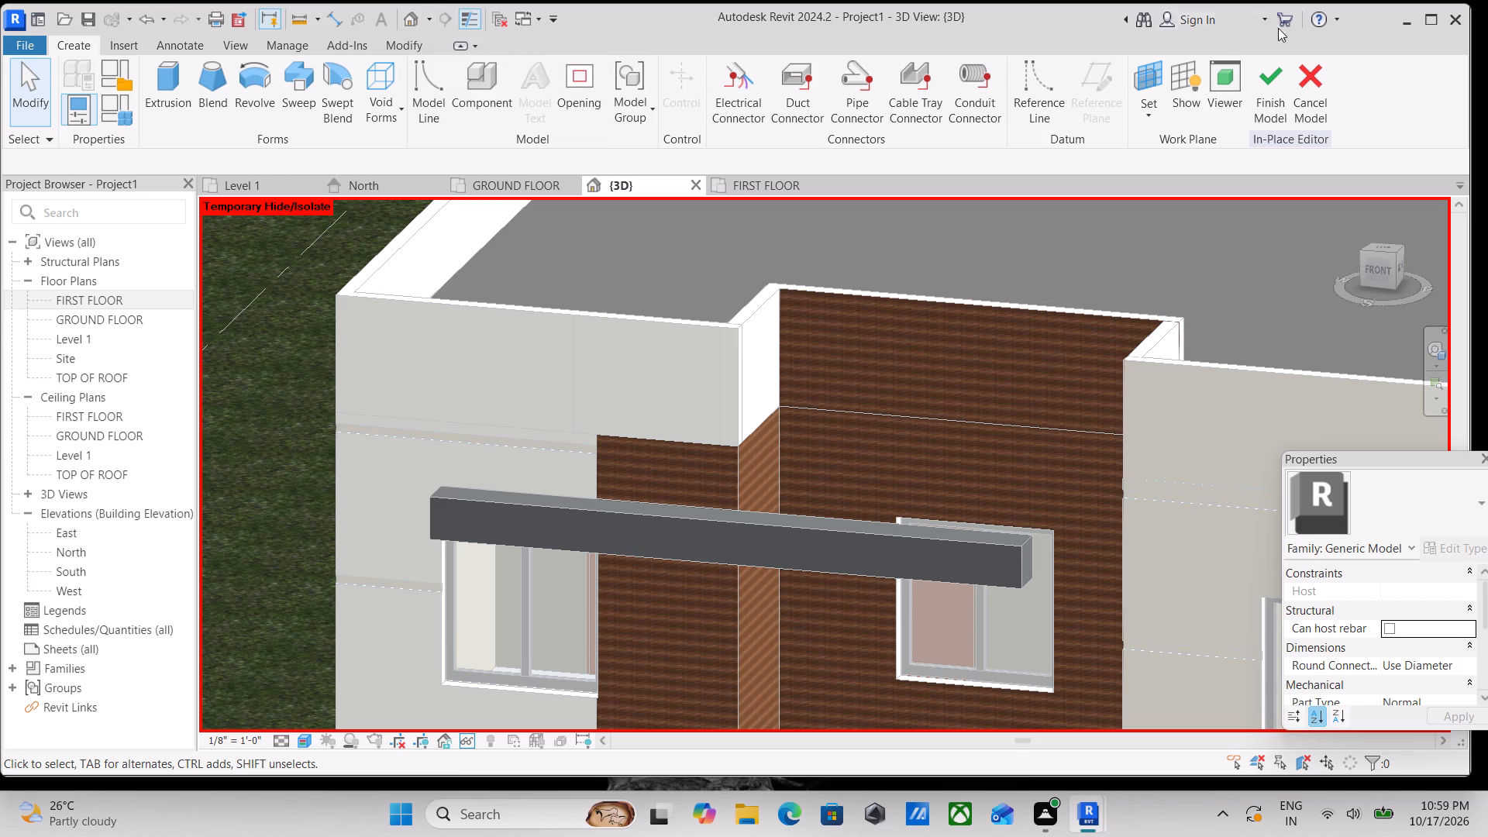
# Set the recessed brown-clad wall face around the end unit's upper-floor window as the work plane.
pyautogui.click(1154, 115)
pyautogui.click(1167, 194)
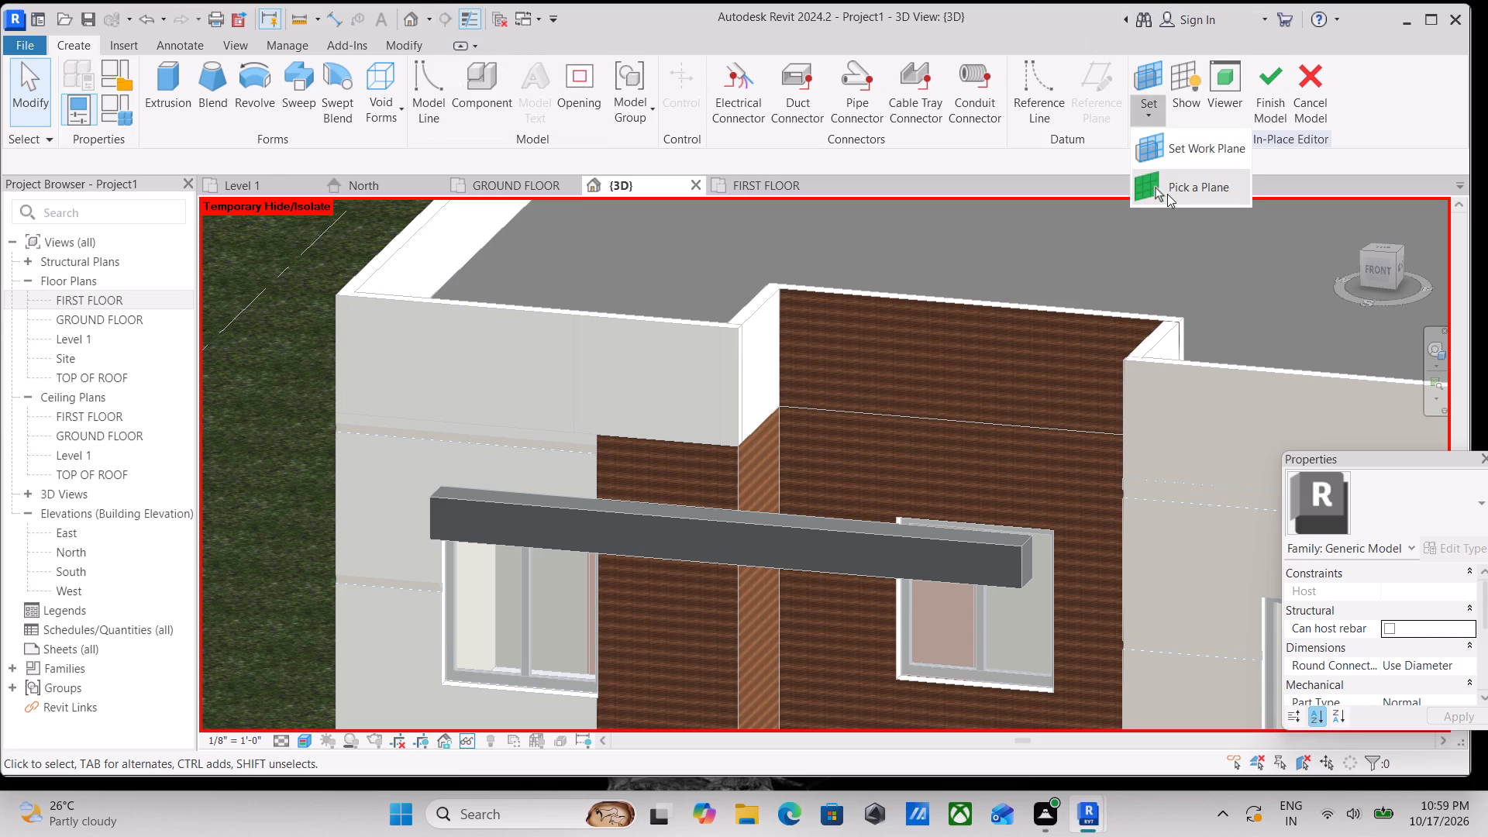
pyautogui.scroll(-1, 840, 453)
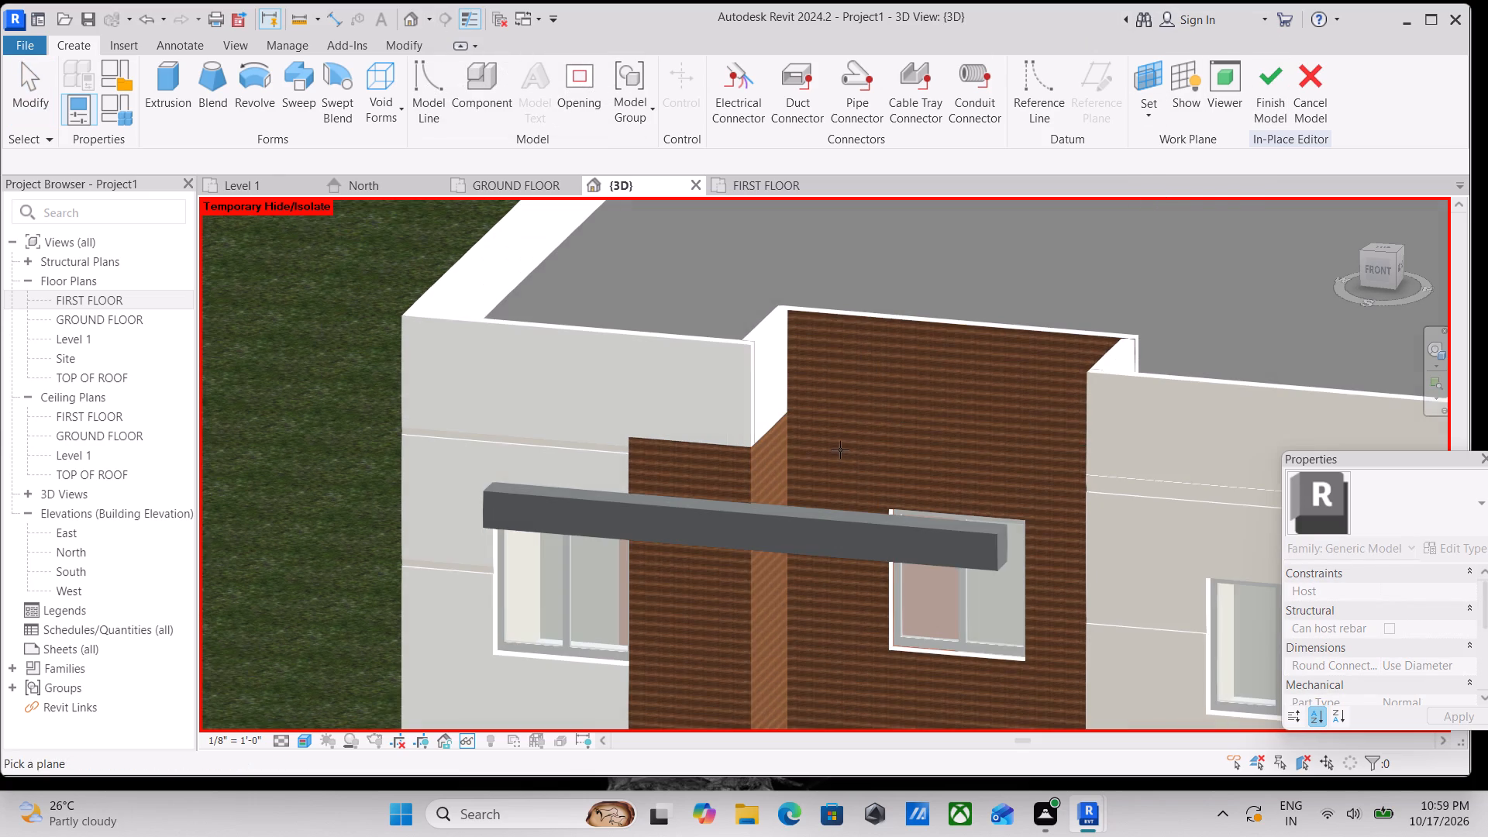
pyautogui.keyDown('shift'); pyautogui.moveTo(841, 443); pyautogui.dragTo(923, 518, button='middle'); pyautogui.keyUp('shift')
pyautogui.scroll(5, 855, 470)
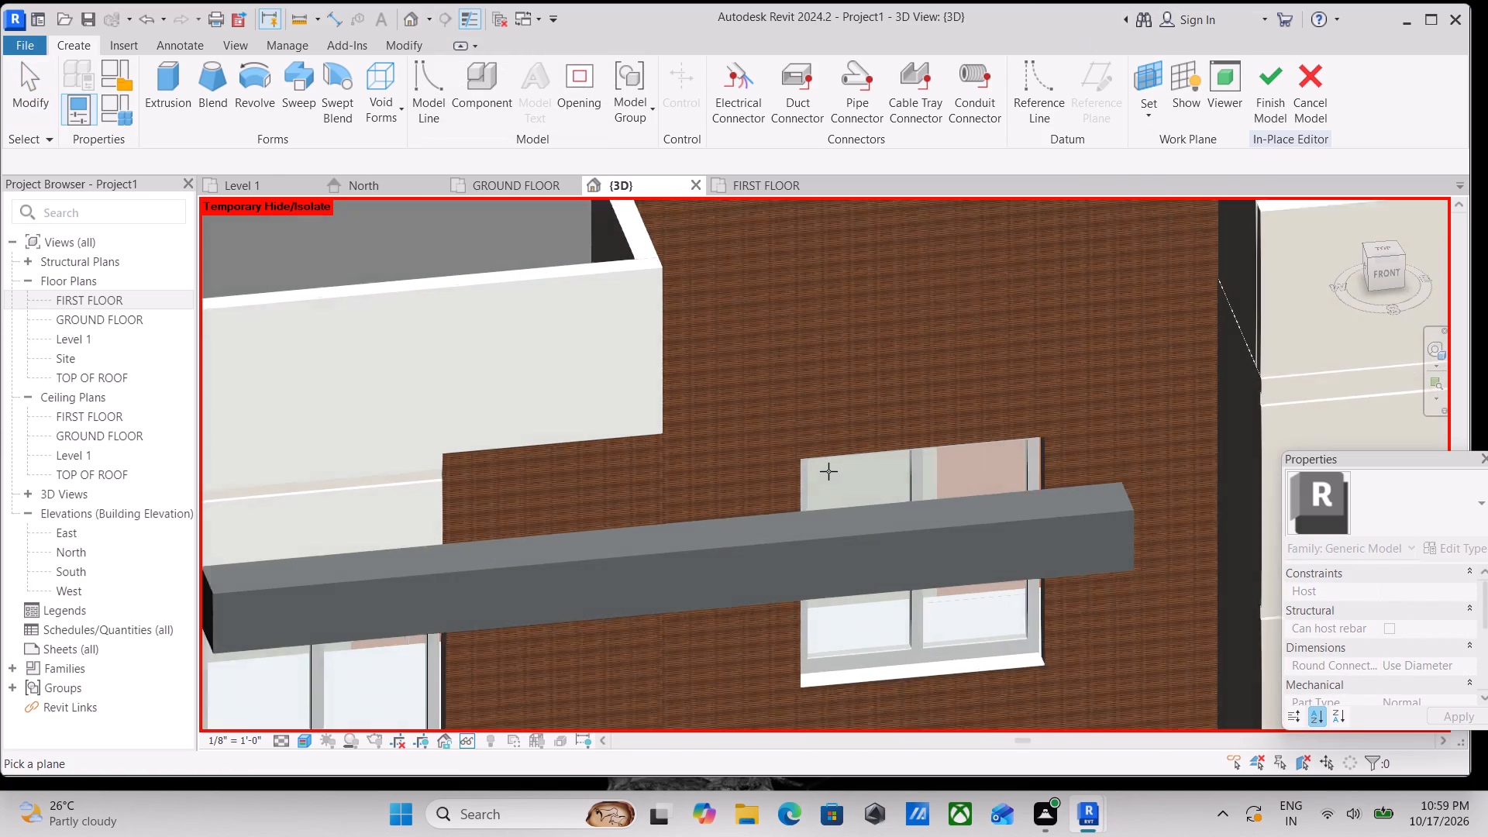
pyautogui.click(796, 451)
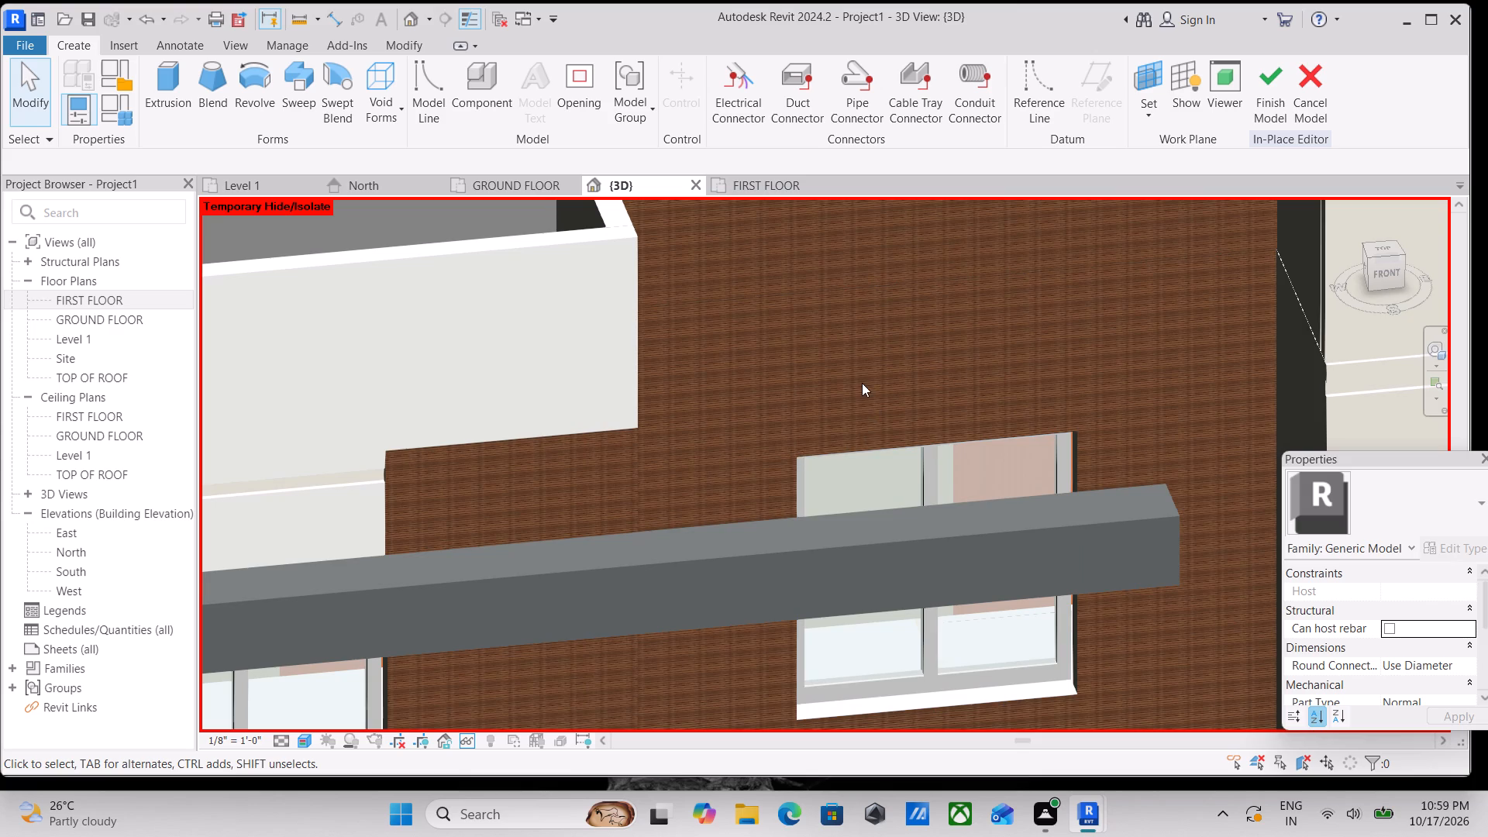
# Sketch a rectangular extrusion profile directly above the recessed window, matching its 4' width and about 1' 1" high.
pyautogui.scroll(4, 862, 383)
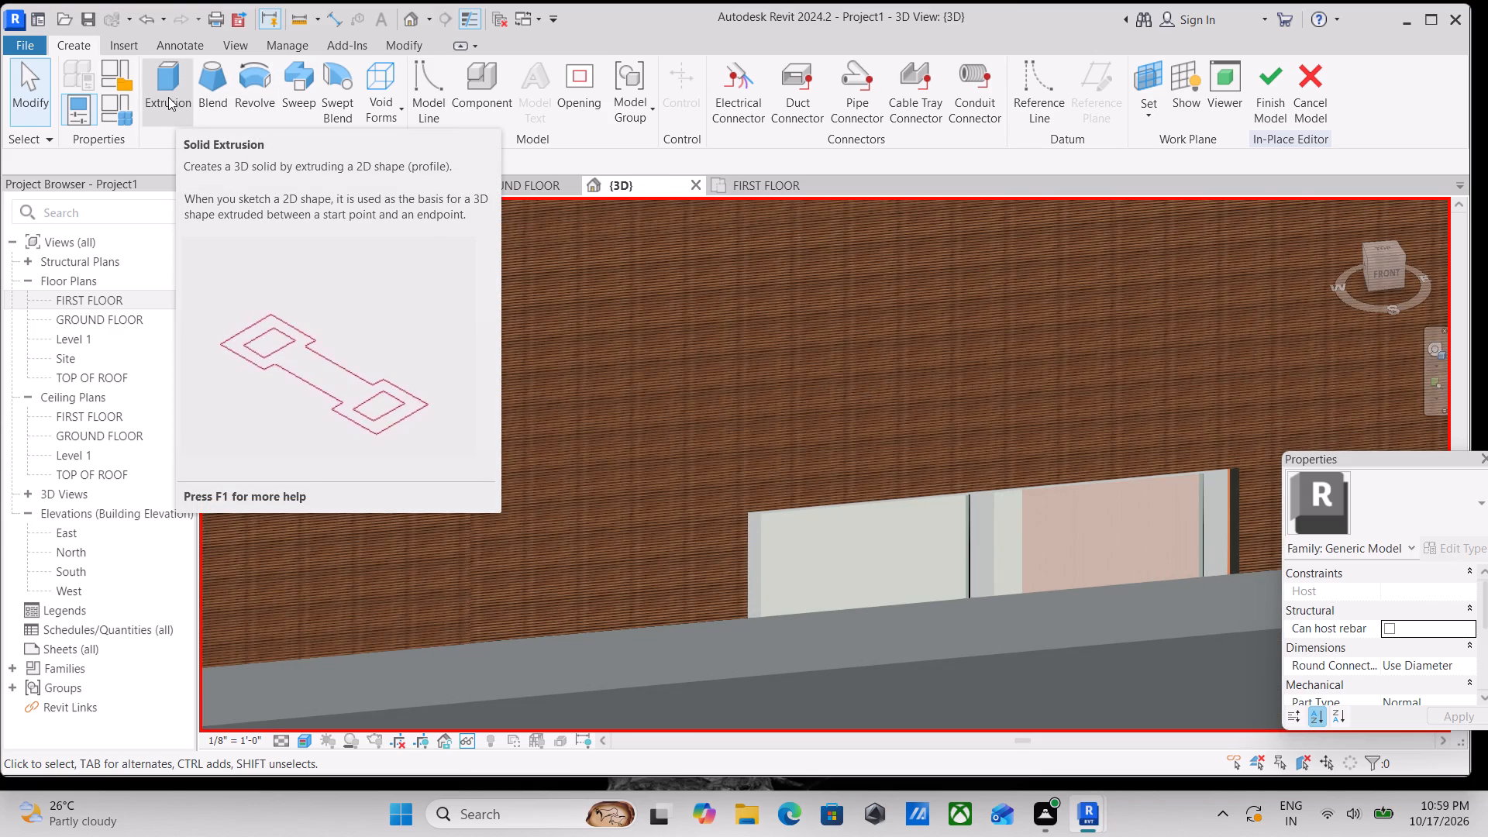
pyautogui.click(168, 97)
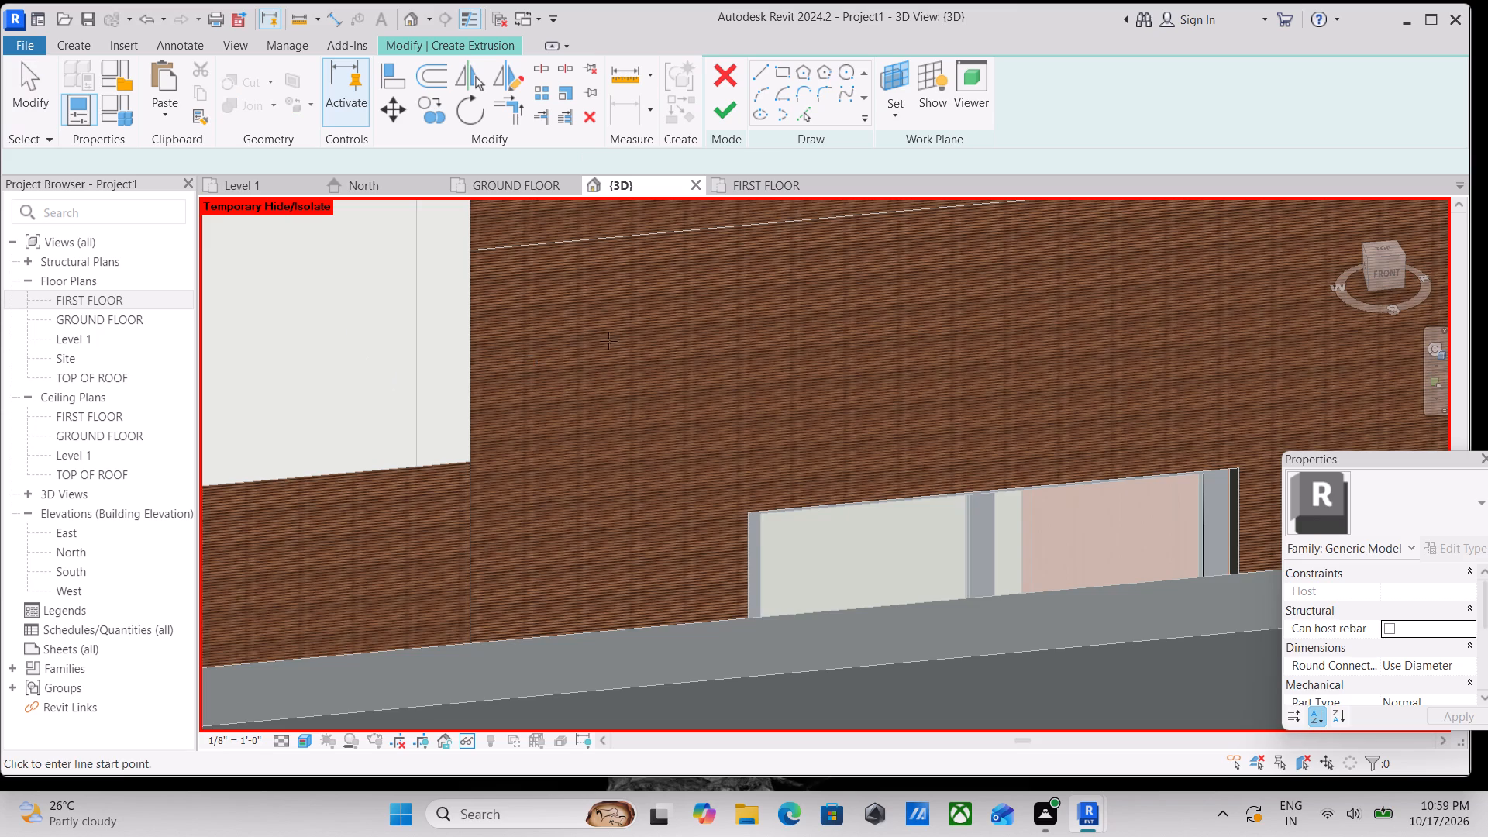
pyautogui.scroll(-3, 714, 405)
pyautogui.moveTo(714, 405); pyautogui.dragTo(542, 341, button='middle')
pyautogui.scroll(1, 543, 345)
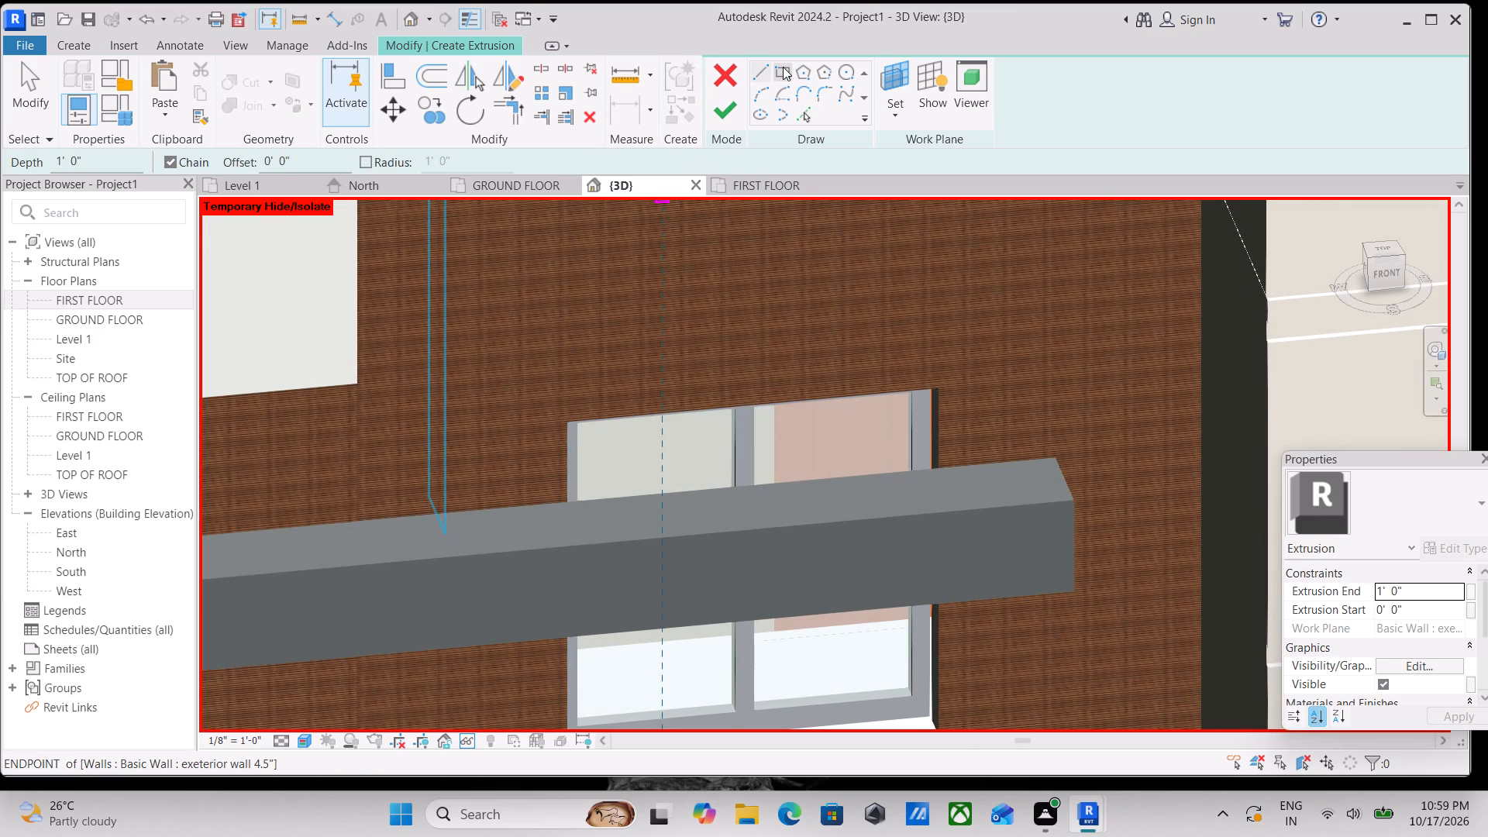
pyautogui.click(783, 67)
pyautogui.click(563, 418)
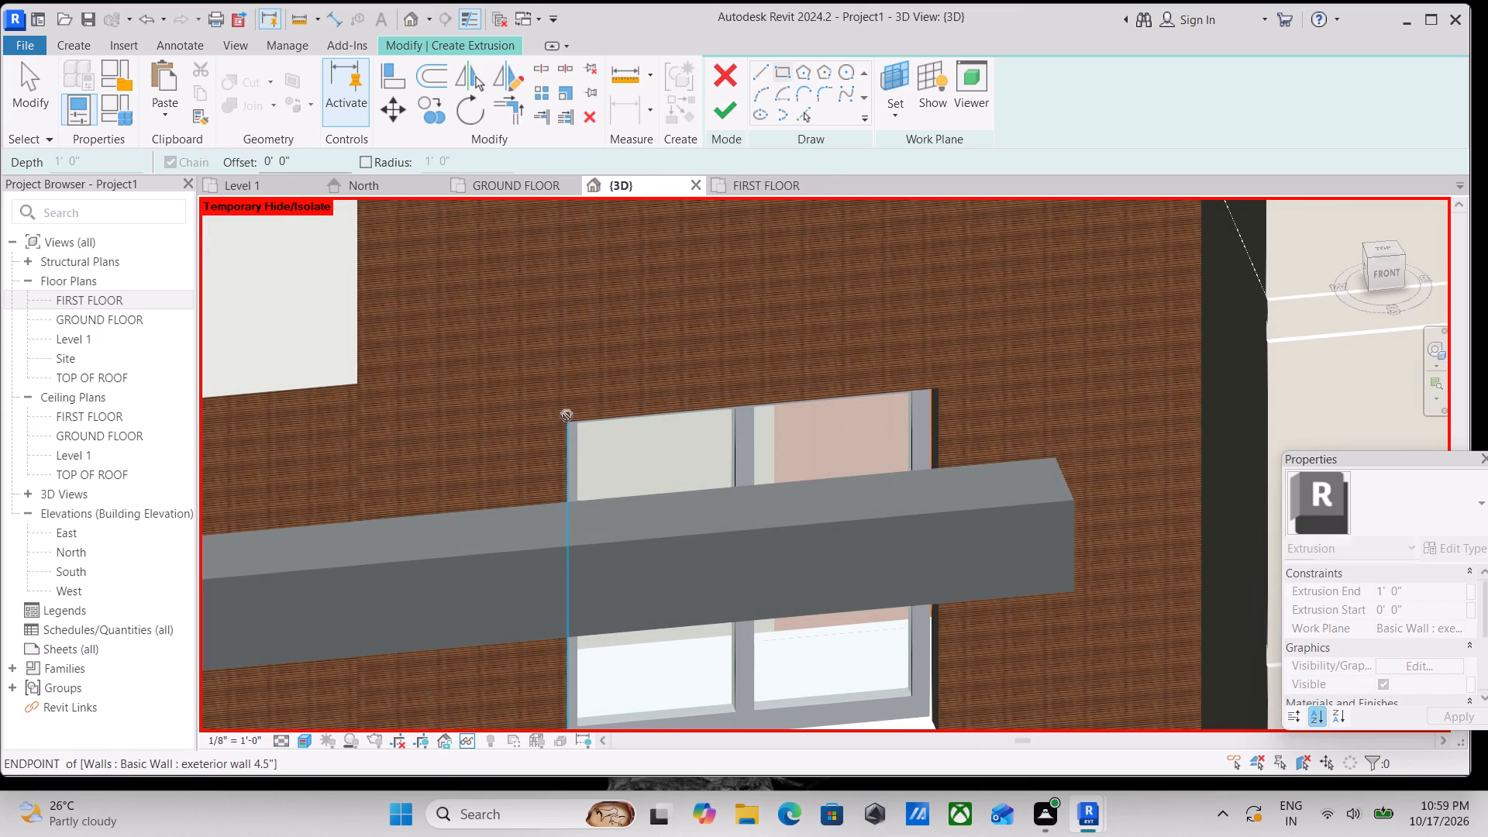
pyautogui.click(938, 299)
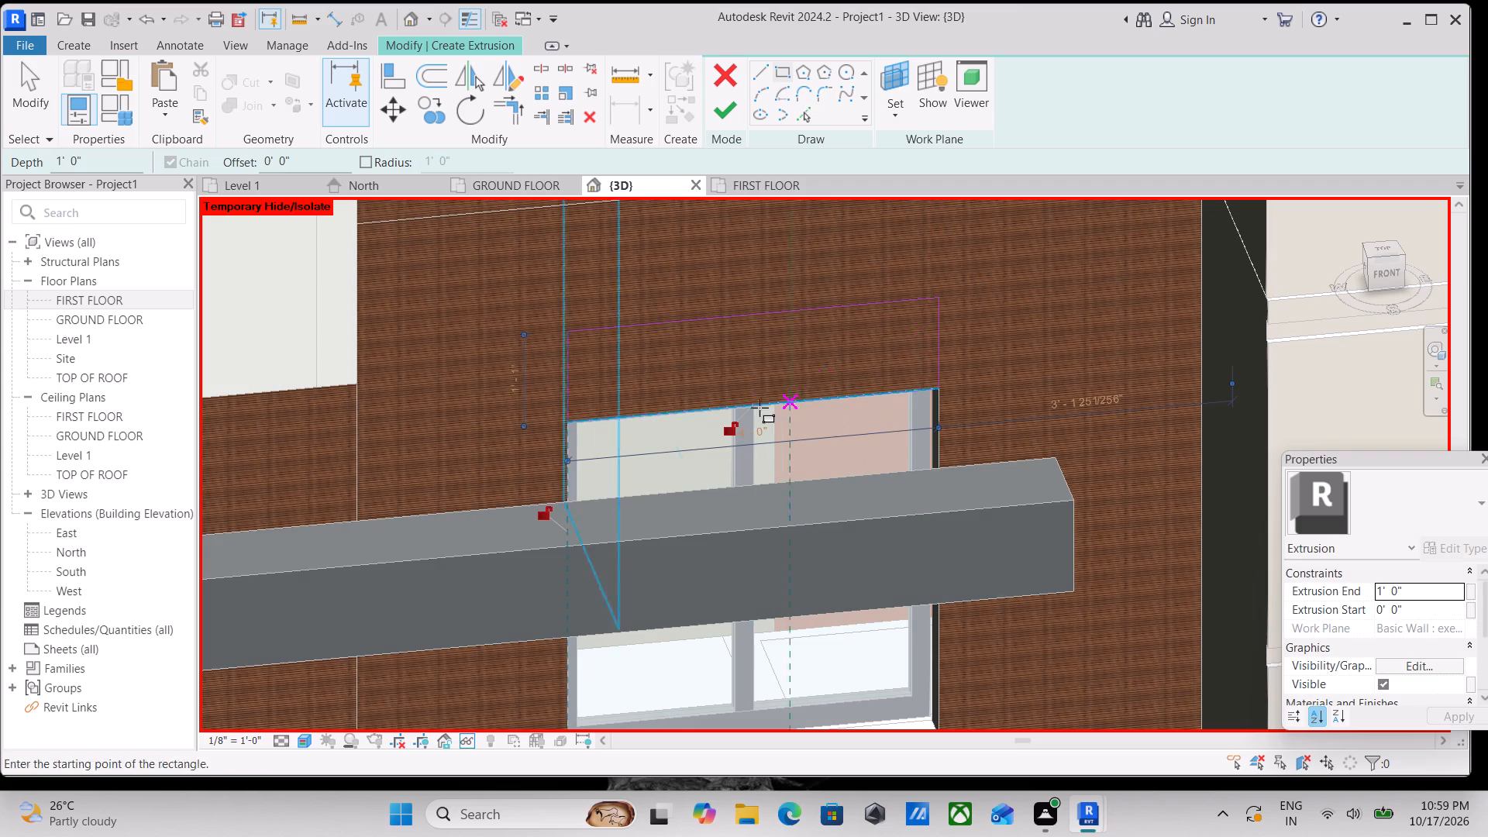
pyautogui.press('Escape')
pyautogui.press('Escape')
pyautogui.press('Escape')
pyautogui.press('Escape')
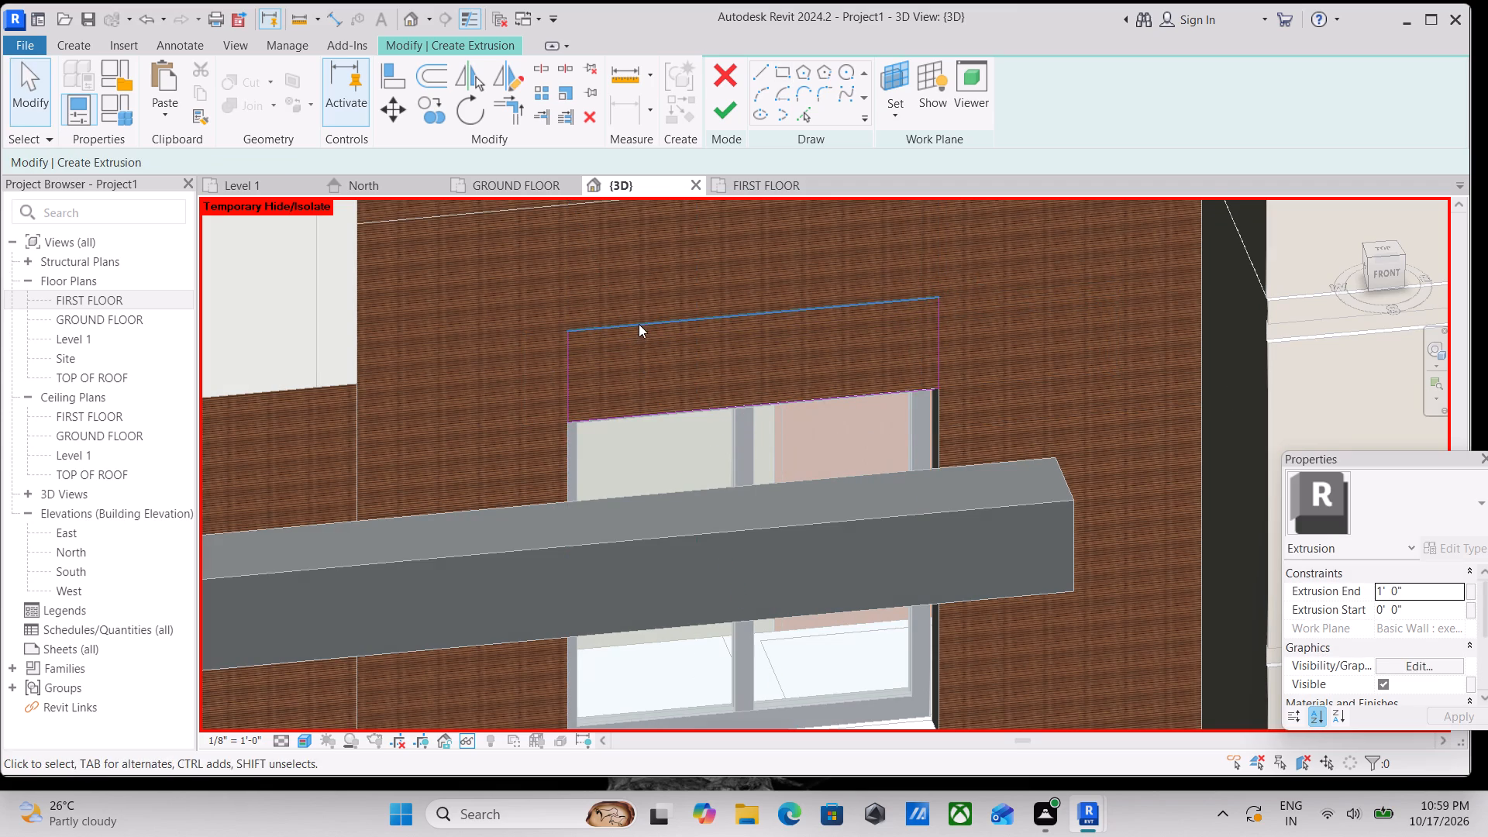
# Set the rectangle's height to 1' and finish the extrusion sketch.
pyautogui.click(639, 324)
pyautogui.click(976, 337)
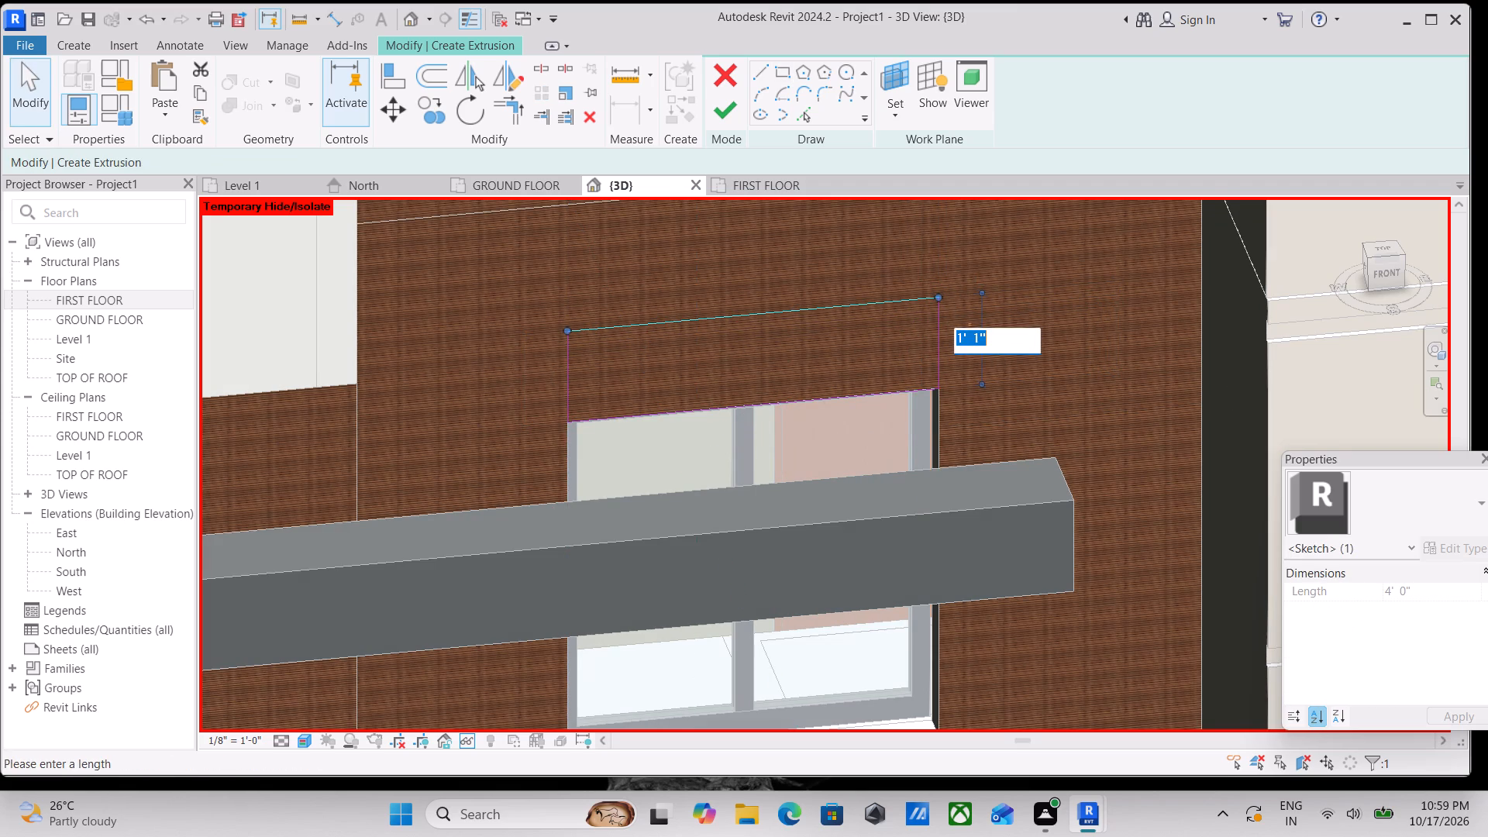
pyautogui.write("1'")
pyautogui.click(733, 104)
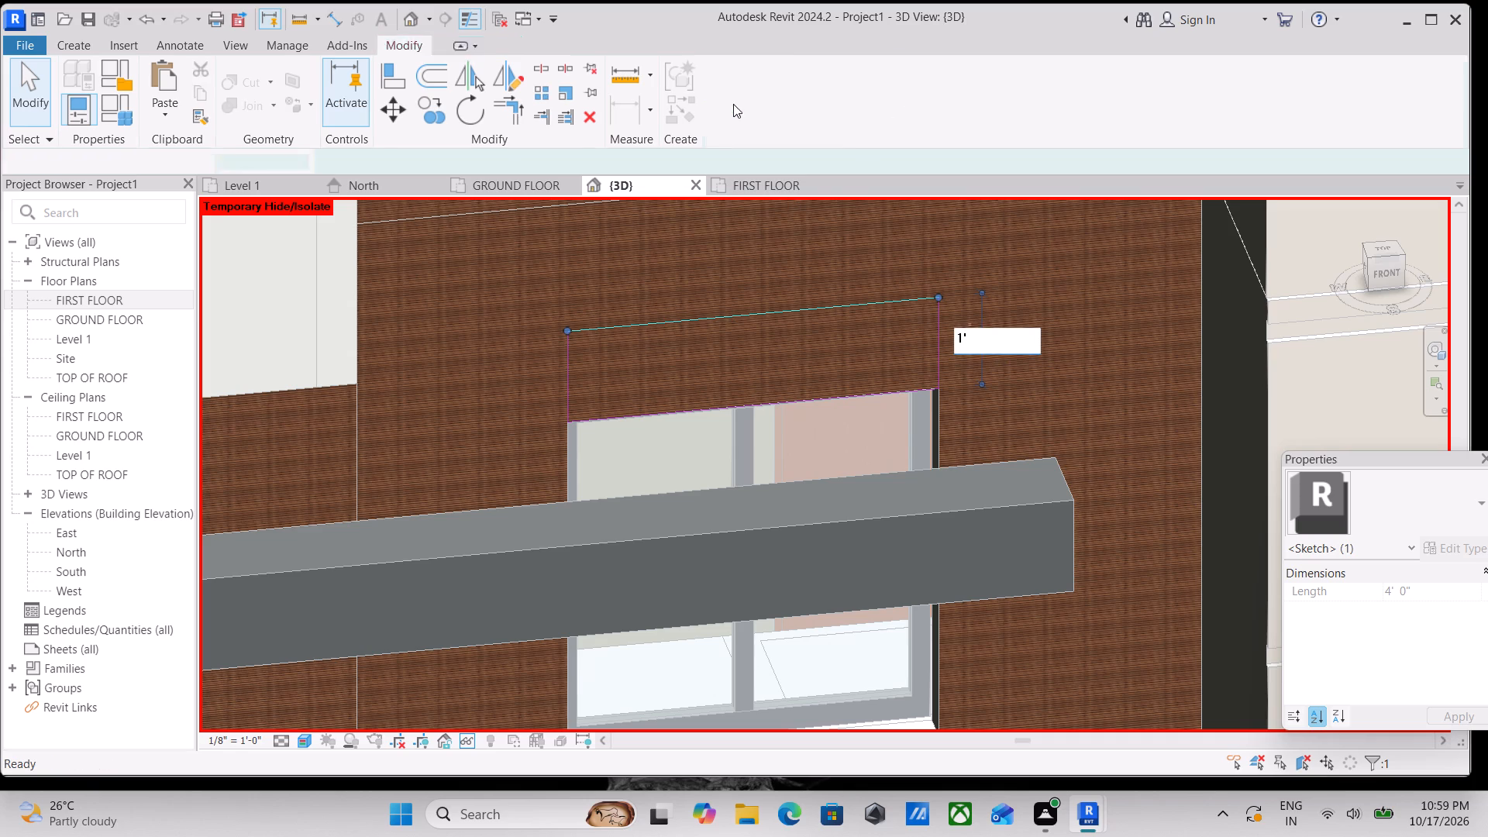
# Assign the brownis generic material to the new extrusion and finish the in-place model.
pyautogui.scroll(-2, 749, 149)
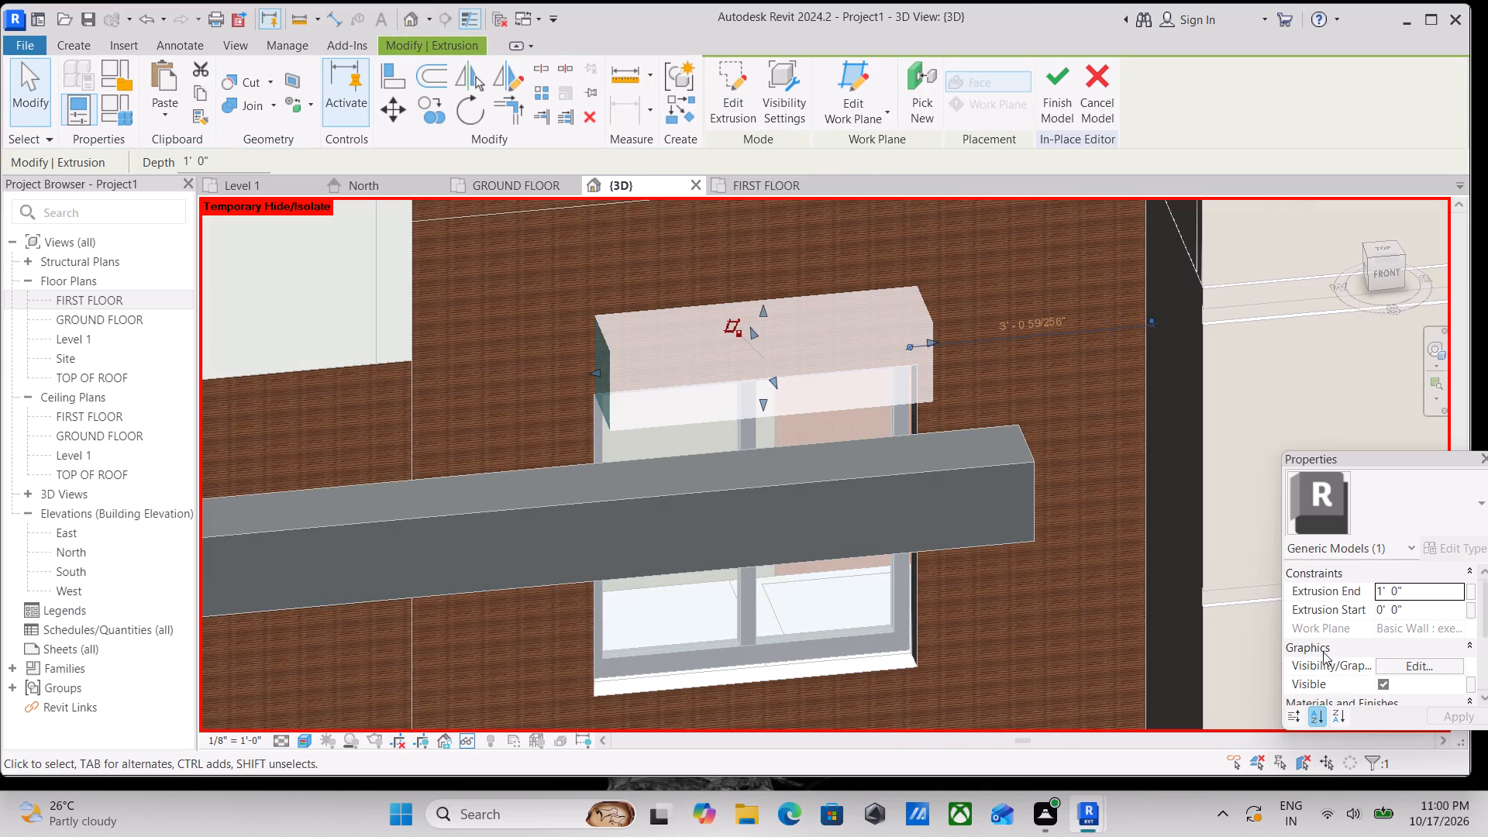
pyautogui.scroll(-2, 1372, 680)
pyautogui.click(1462, 646)
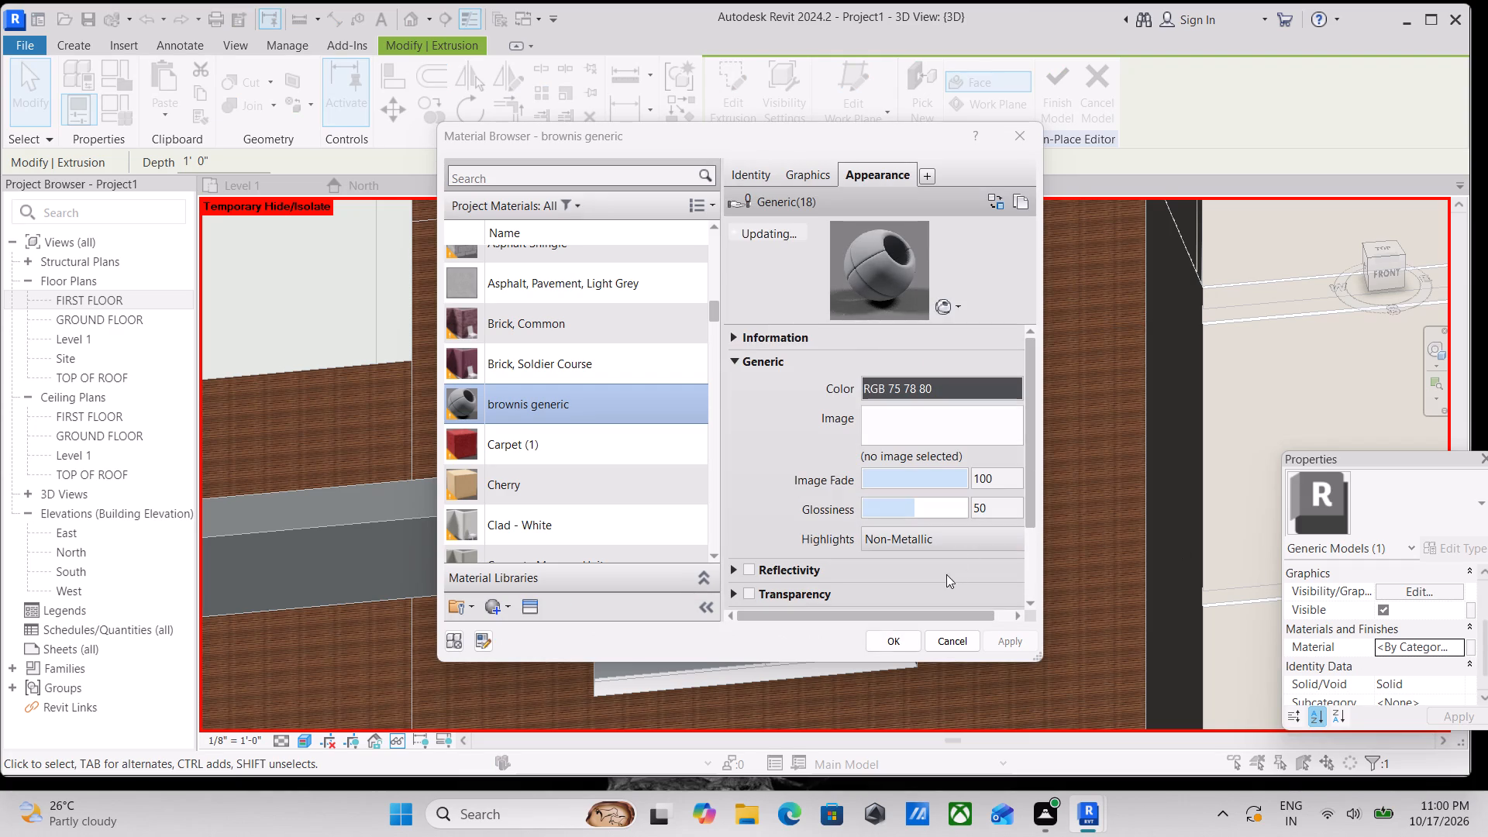
pyautogui.click(901, 637)
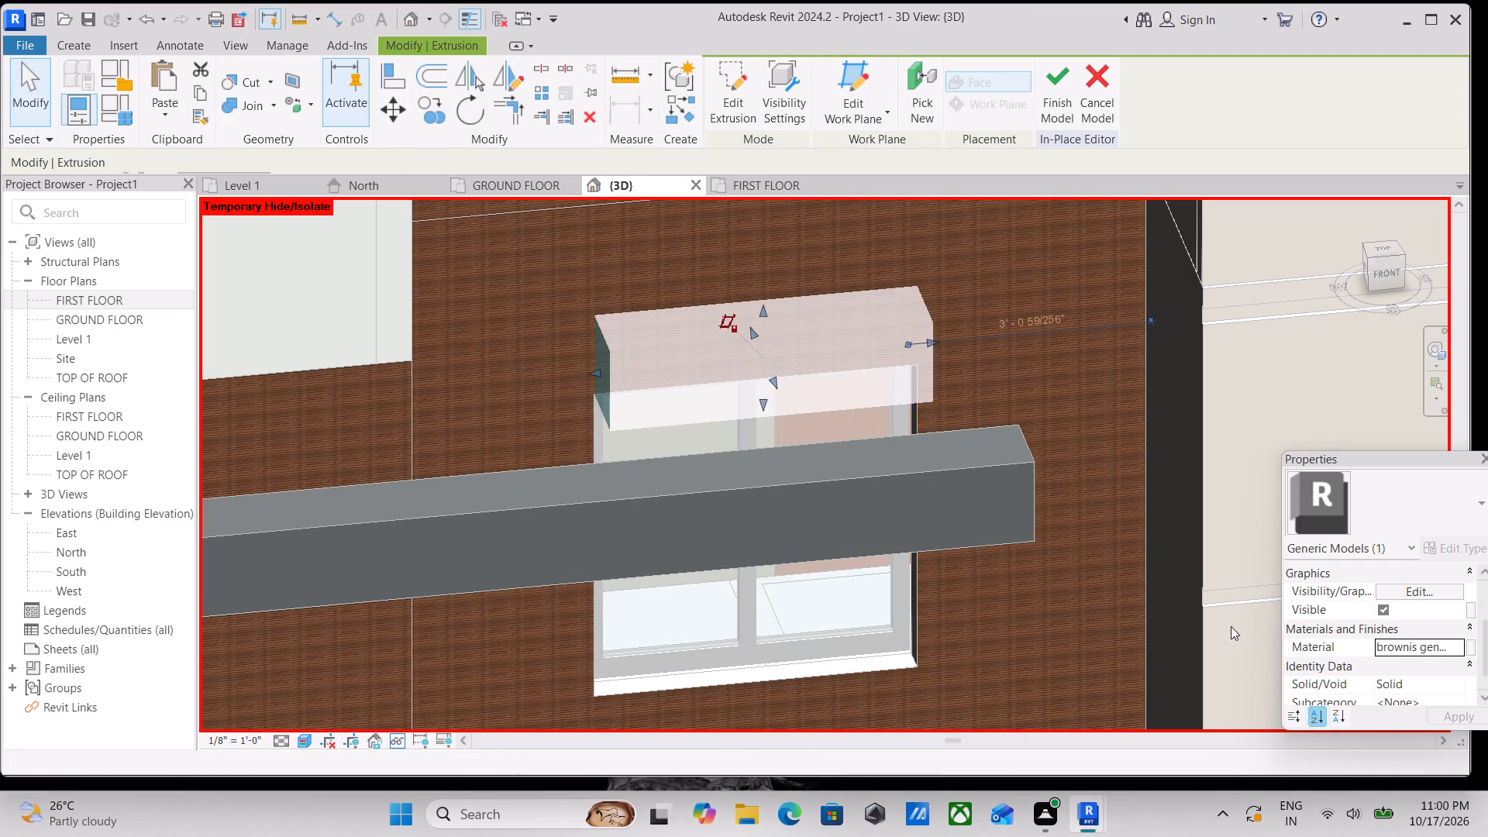
pyautogui.scroll(-3, 1447, 626)
pyautogui.click(1066, 94)
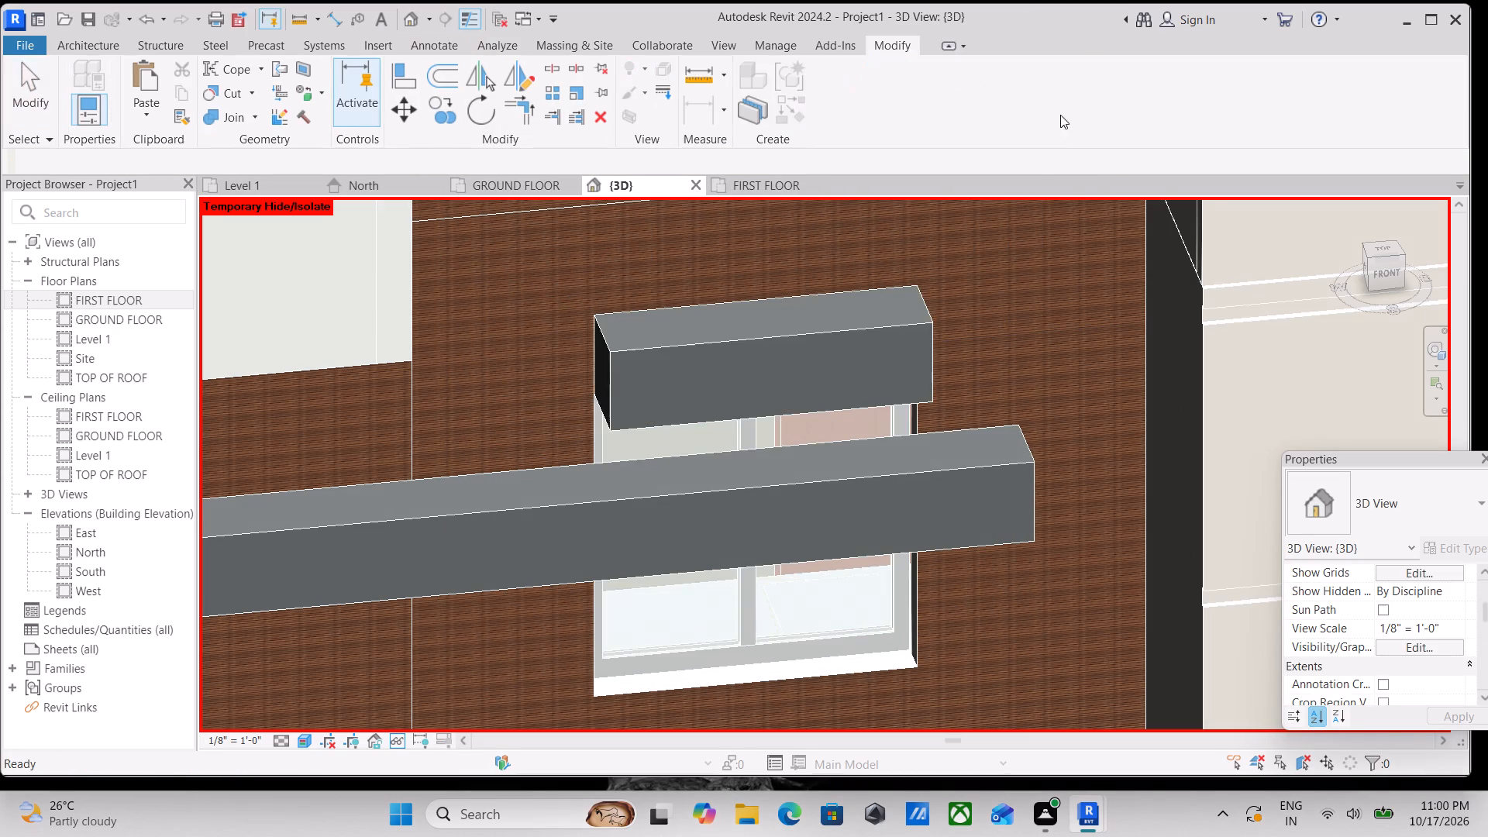
# Stretch the block above the recessed window outward from the wall towards the long band.
pyautogui.scroll(-8, 980, 317)
pyautogui.keyDown('shift'); pyautogui.moveTo(967, 371); pyautogui.dragTo(963, 369, button='middle'); pyautogui.keyUp('shift')
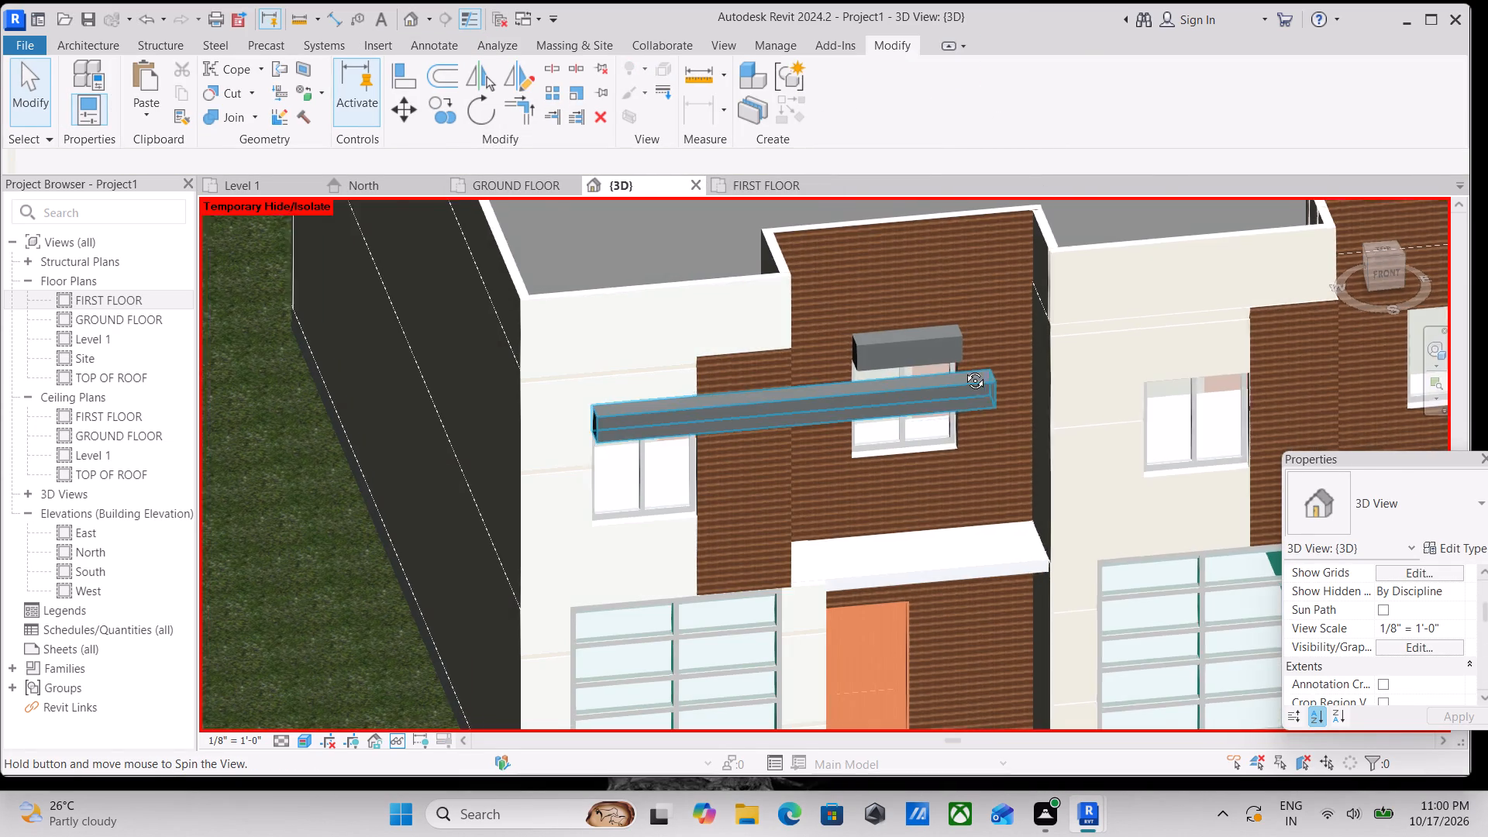
pyautogui.keyDown('shift'); pyautogui.moveTo(963, 369); pyautogui.dragTo(982, 346, button='middle'); pyautogui.keyUp('shift')
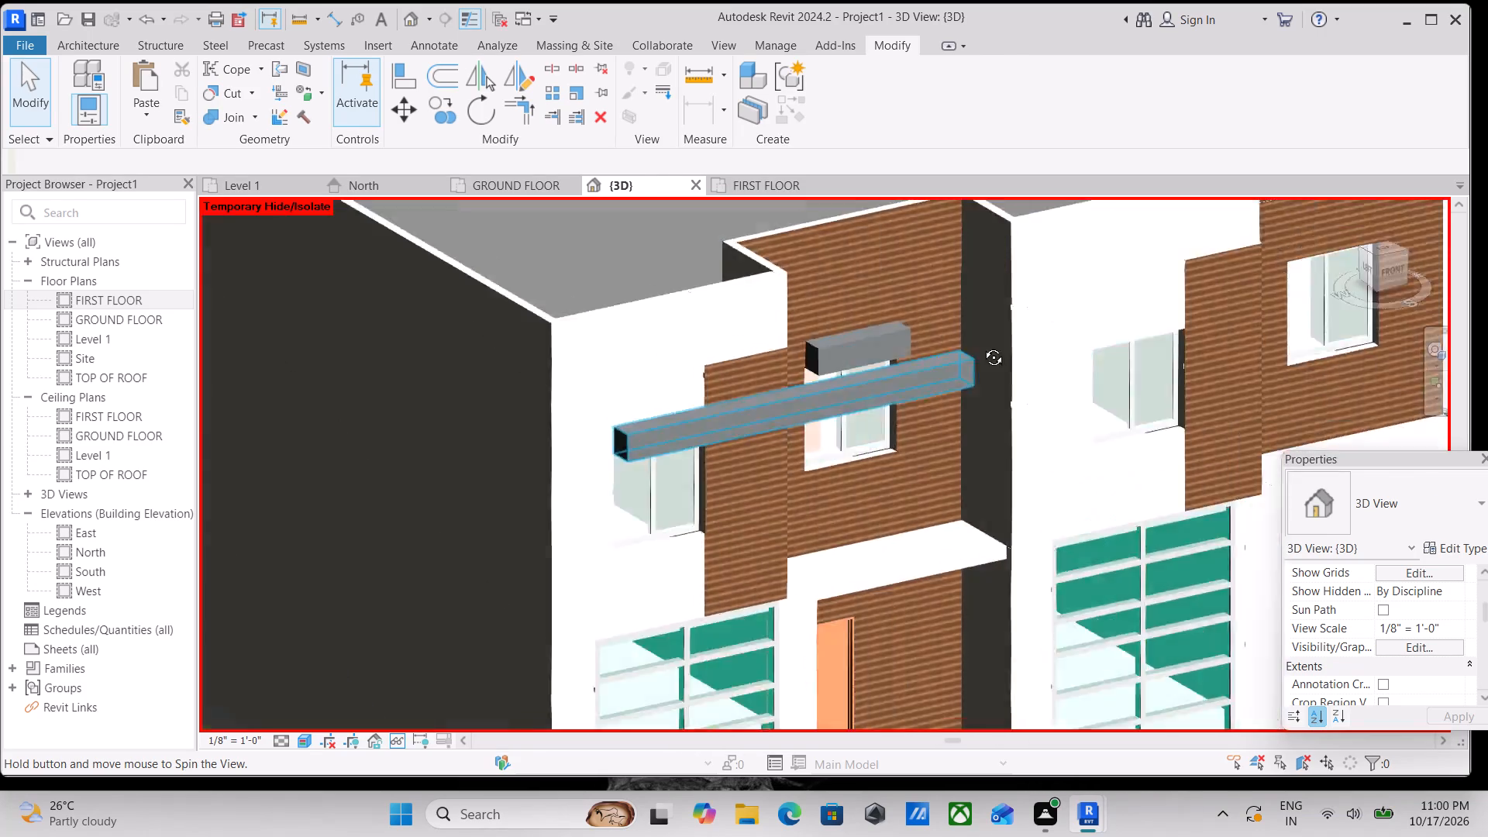
pyautogui.keyDown('shift'); pyautogui.moveTo(982, 346); pyautogui.dragTo(919, 362, button='middle'); pyautogui.keyUp('shift')
pyautogui.click(922, 363)
pyautogui.keyDown('shift'); pyautogui.moveTo(996, 454); pyautogui.dragTo(926, 229, button='middle'); pyautogui.keyUp('shift')
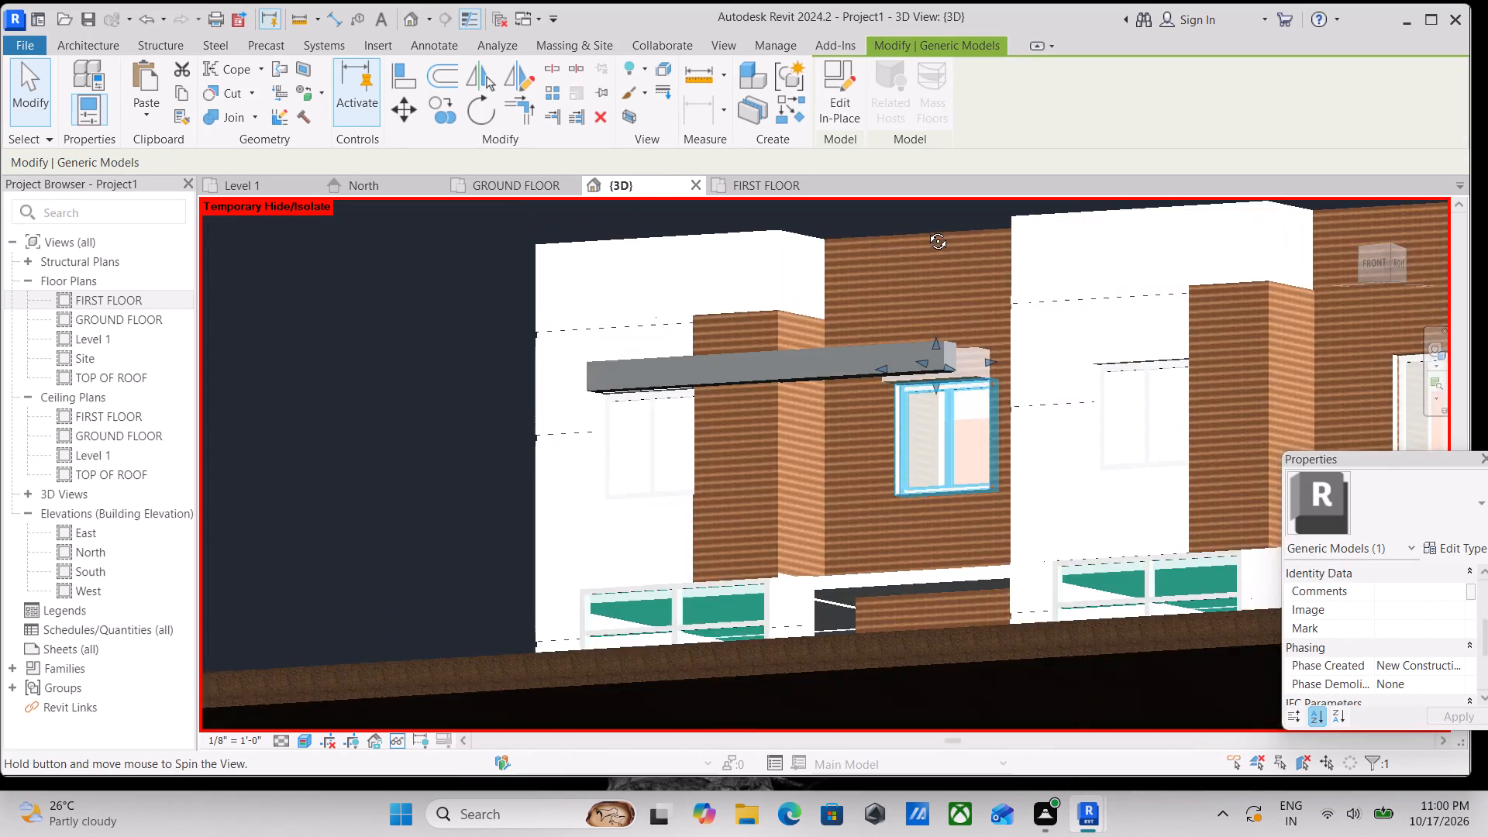
pyautogui.keyDown('shift'); pyautogui.moveTo(926, 229); pyautogui.dragTo(934, 542, button='middle'); pyautogui.keyUp('shift')
pyautogui.scroll(2, 928, 373)
pyautogui.moveTo(928, 374); pyautogui.dragTo(887, 445)
pyautogui.scroll(-2, 887, 456)
# Adjust the block's front face from above so it sits flush against the long band's rear face.
pyautogui.keyDown('shift'); pyautogui.moveTo(882, 490); pyautogui.dragTo(1212, 146, button='middle'); pyautogui.keyUp('shift')
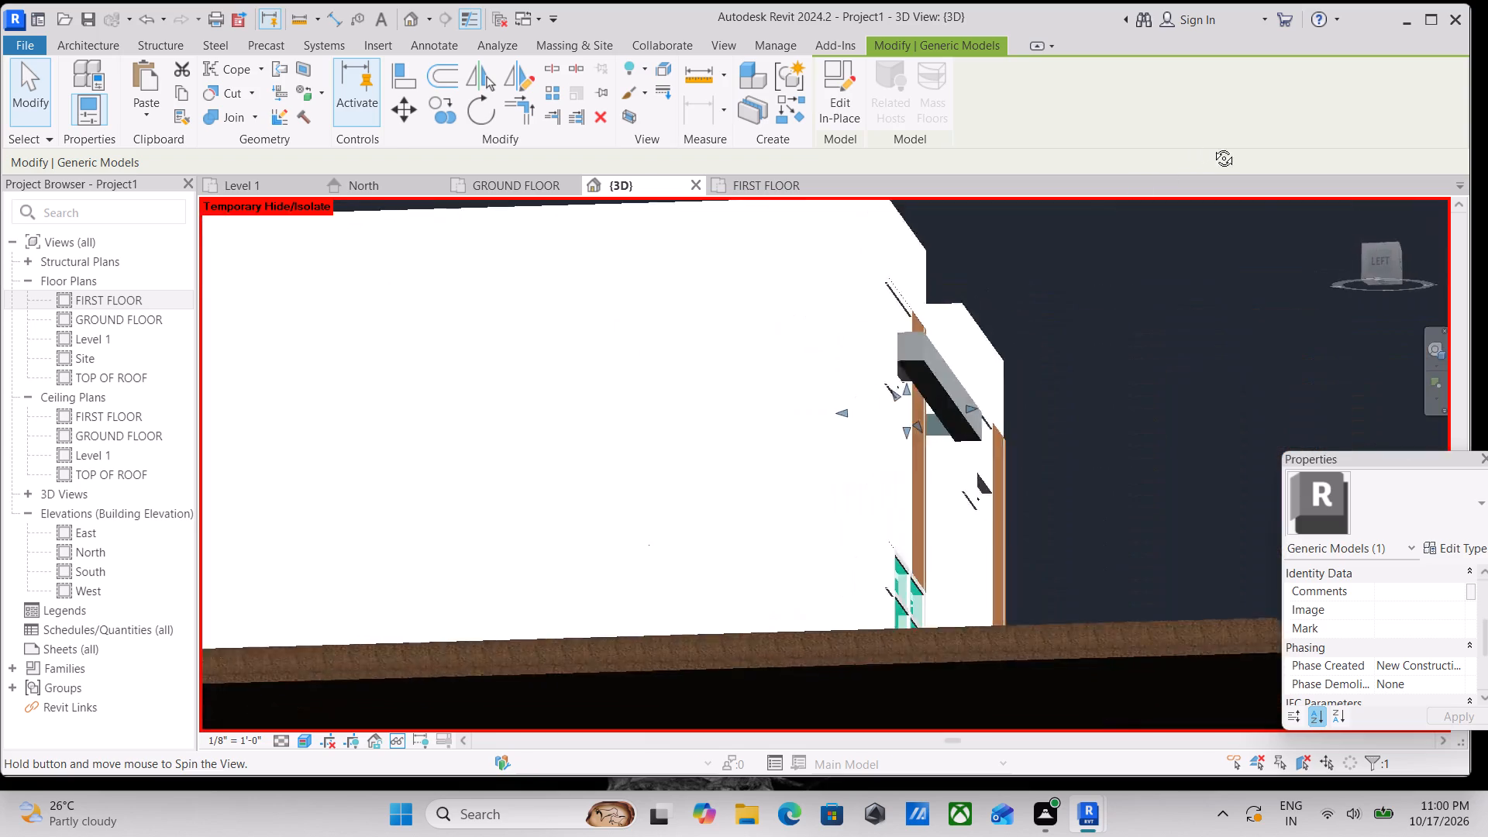
pyautogui.keyDown('shift'); pyautogui.moveTo(1212, 146); pyautogui.dragTo(1262, 587, button='middle'); pyautogui.keyUp('shift')
pyautogui.keyDown('shift'); pyautogui.moveTo(992, 370); pyautogui.dragTo(1049, 599, button='middle'); pyautogui.keyUp('shift')
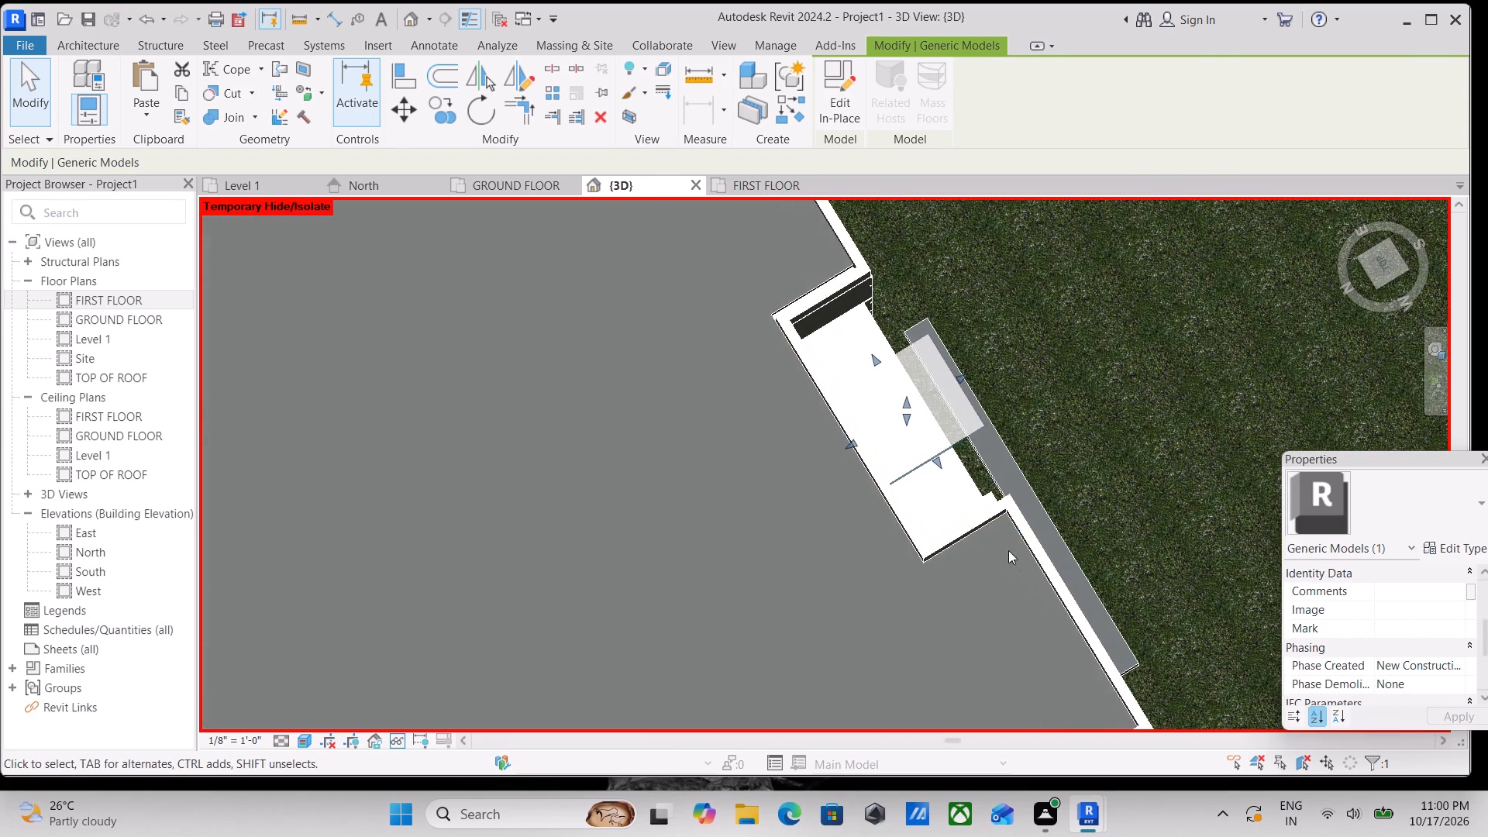
pyautogui.click(925, 455)
pyautogui.scroll(4, 956, 398)
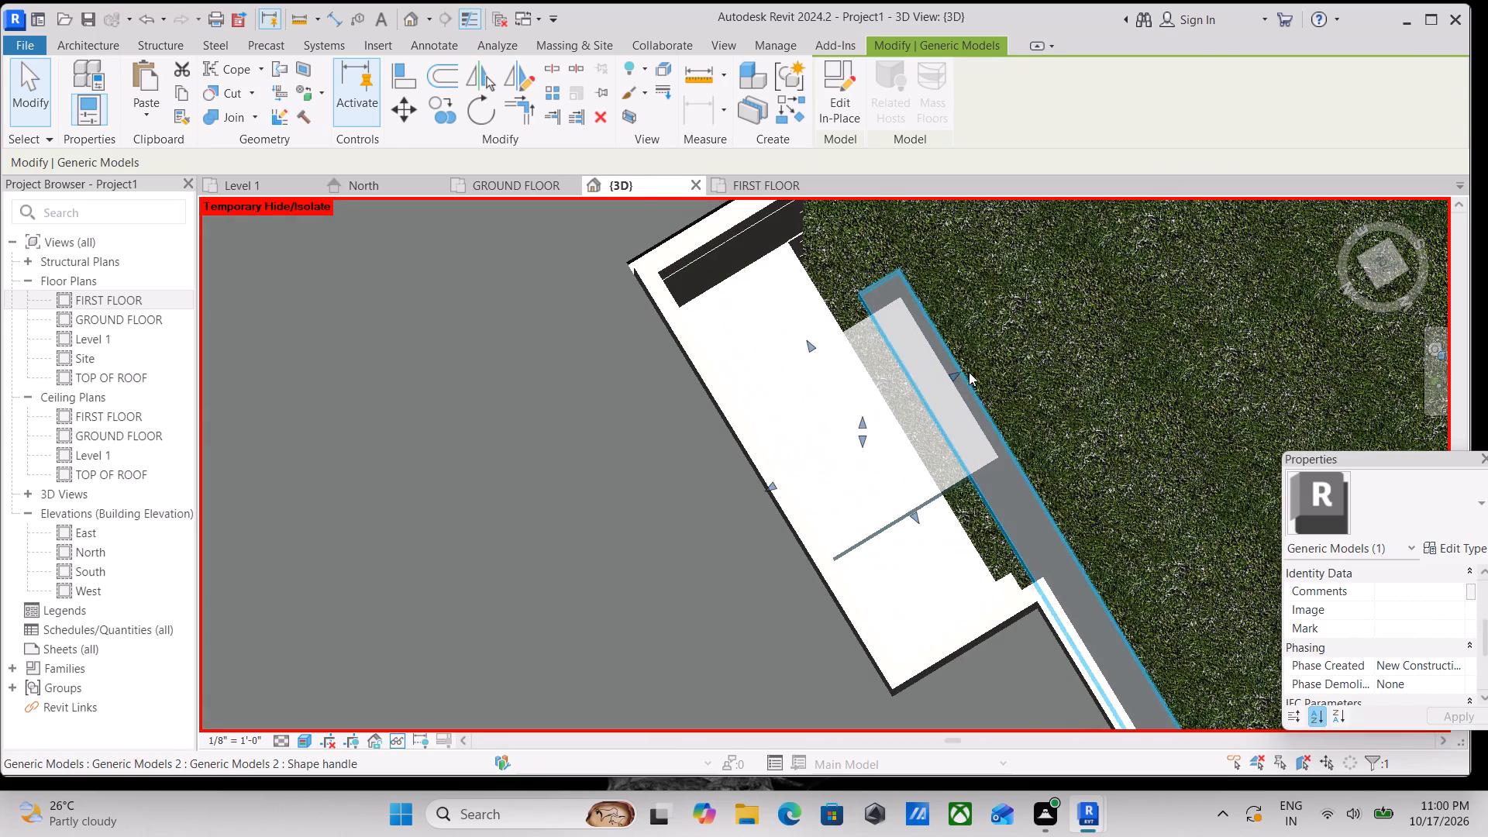
pyautogui.moveTo(956, 374); pyautogui.dragTo(926, 405)
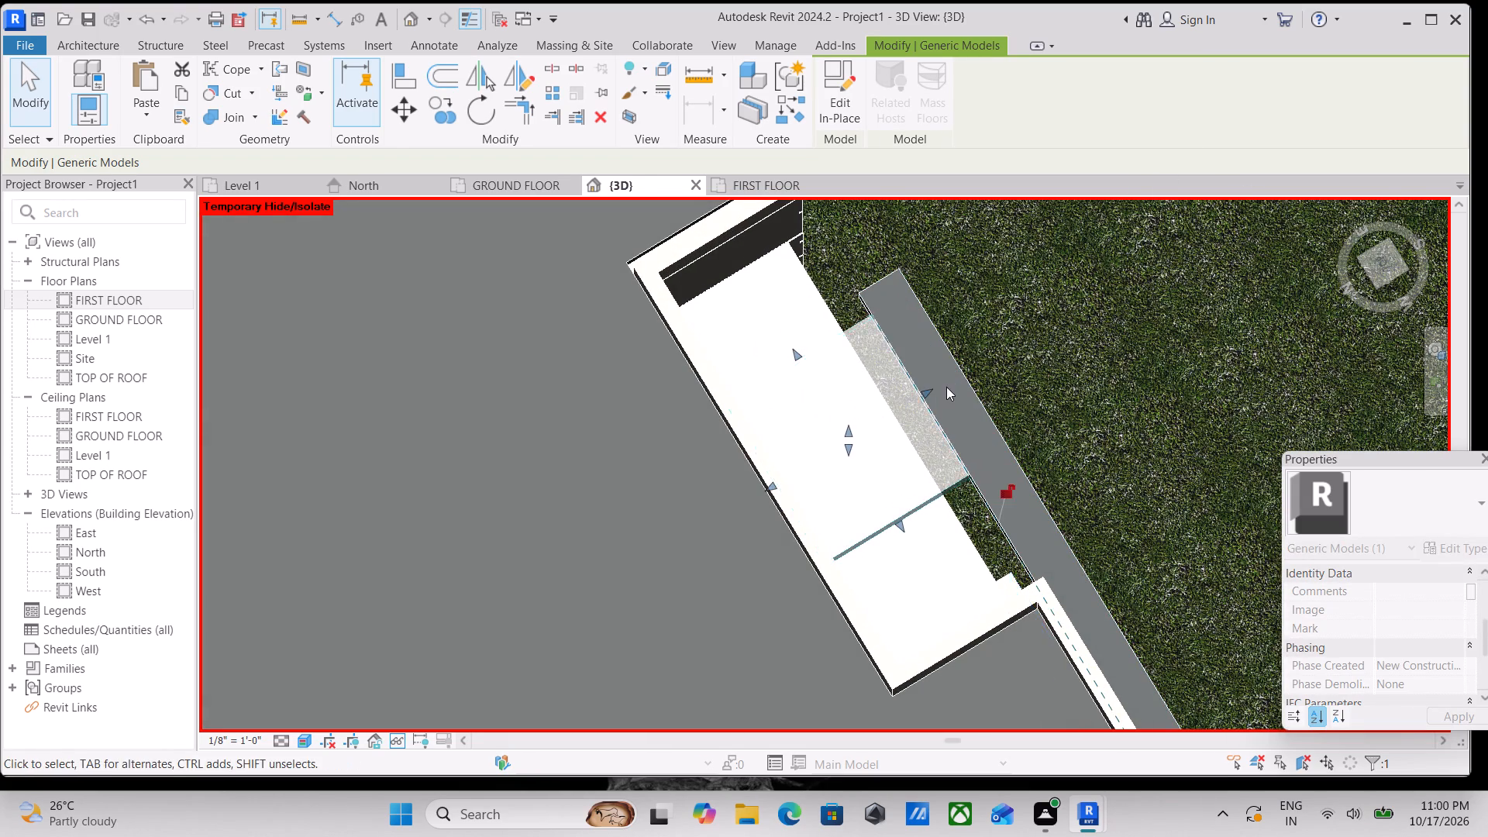
pyautogui.scroll(-3, 946, 387)
pyautogui.press('Escape')
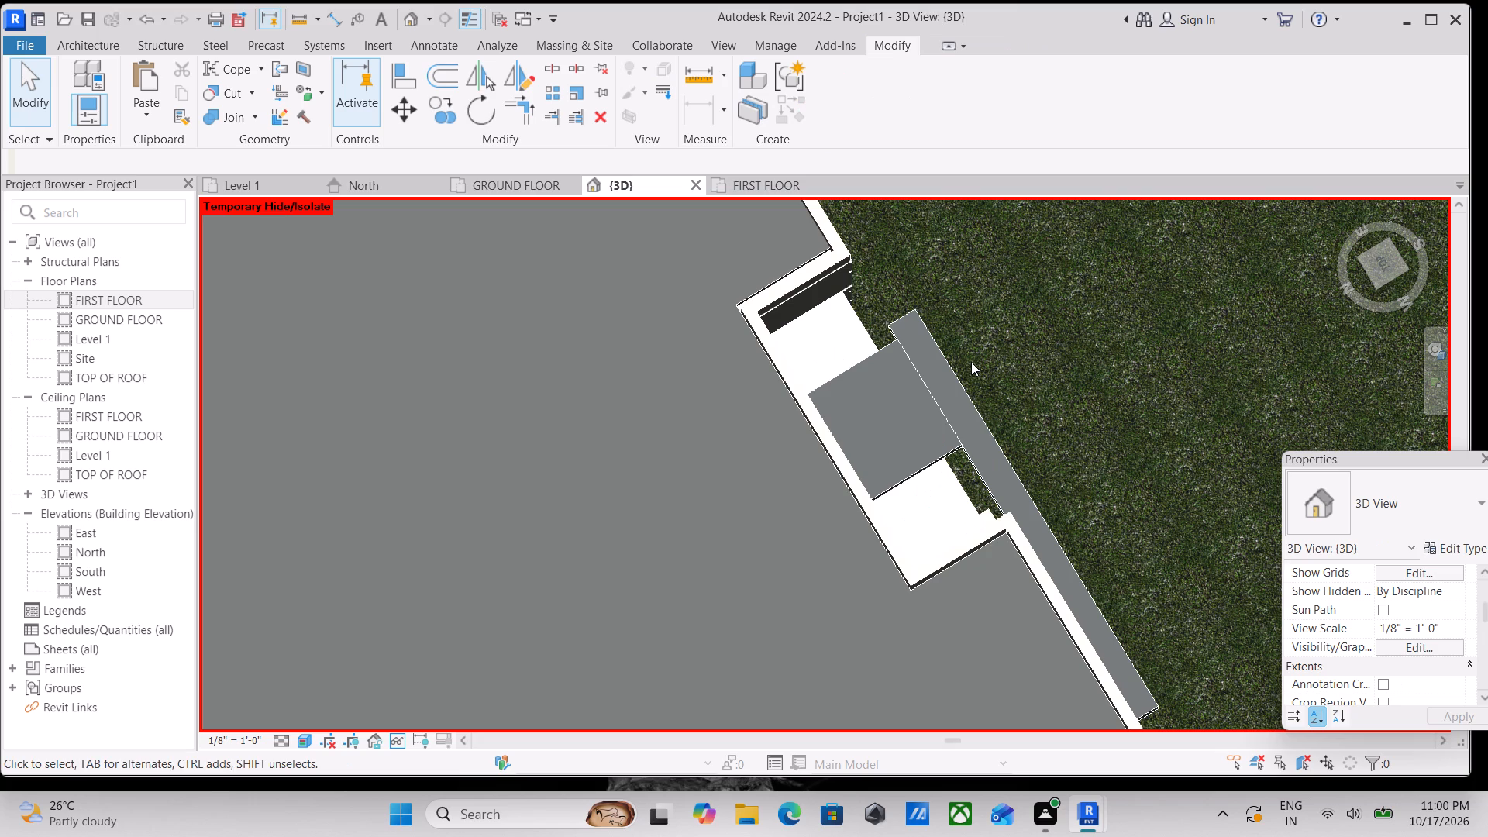
# Extend the long band's recess-side end across to the front corner of the neighbouring unit's projecting wall.
pyautogui.keyDown('shift'); pyautogui.moveTo(970, 361); pyautogui.dragTo(446, 60, button='middle'); pyautogui.keyUp('shift')
pyautogui.keyDown('shift'); pyautogui.scroll(-1, 446, 60); pyautogui.keyUp('shift')
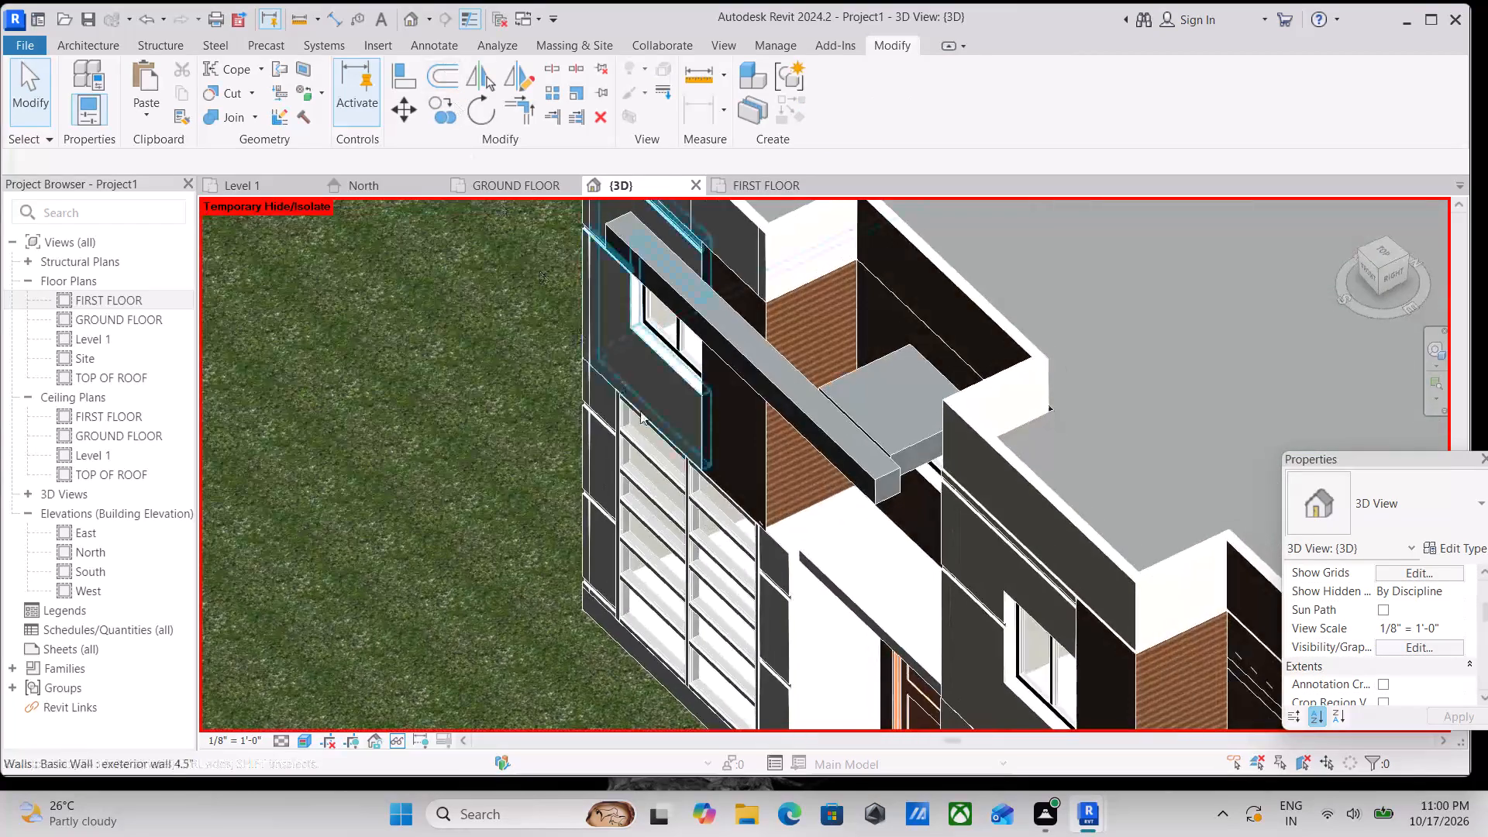
pyautogui.keyDown('shift'); pyautogui.moveTo(644, 403); pyautogui.dragTo(878, 187, button='middle'); pyautogui.keyUp('shift')
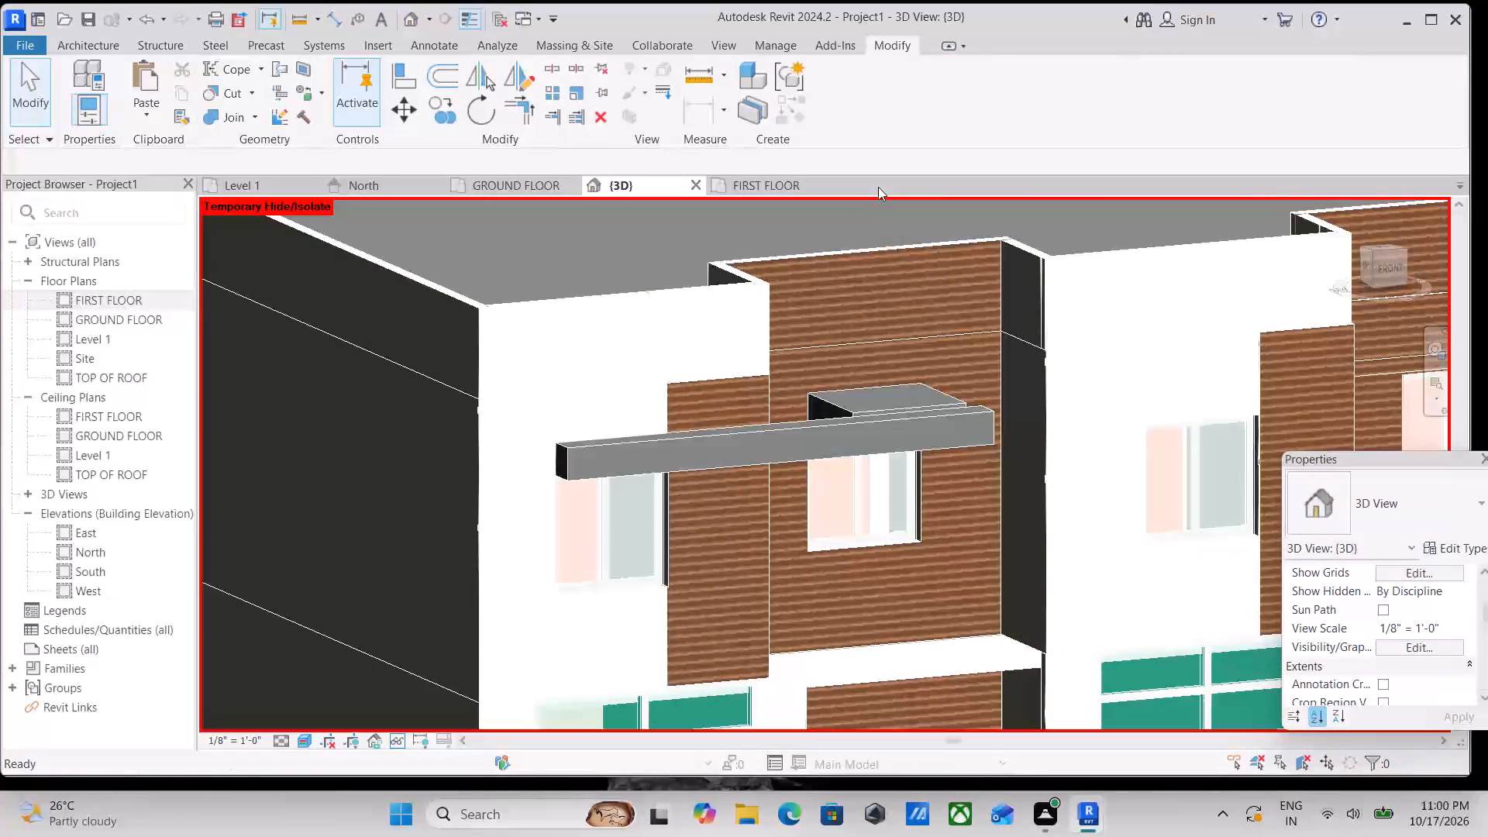
pyautogui.scroll(2, 1064, 398)
pyautogui.scroll(2, 925, 466)
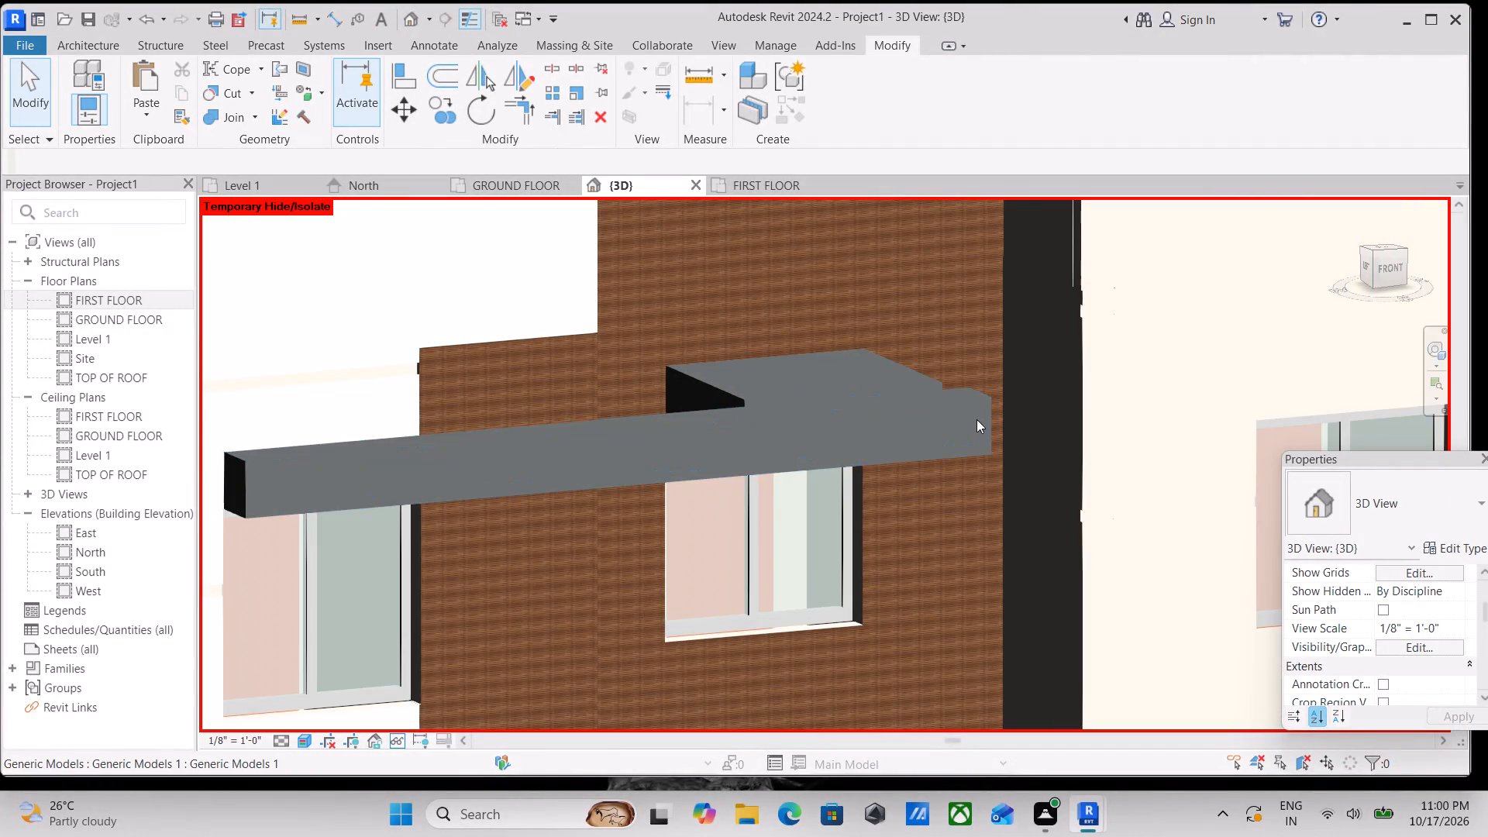
pyautogui.click(959, 401)
pyautogui.moveTo(981, 420); pyautogui.dragTo(1076, 403)
pyautogui.scroll(-2, 1074, 401)
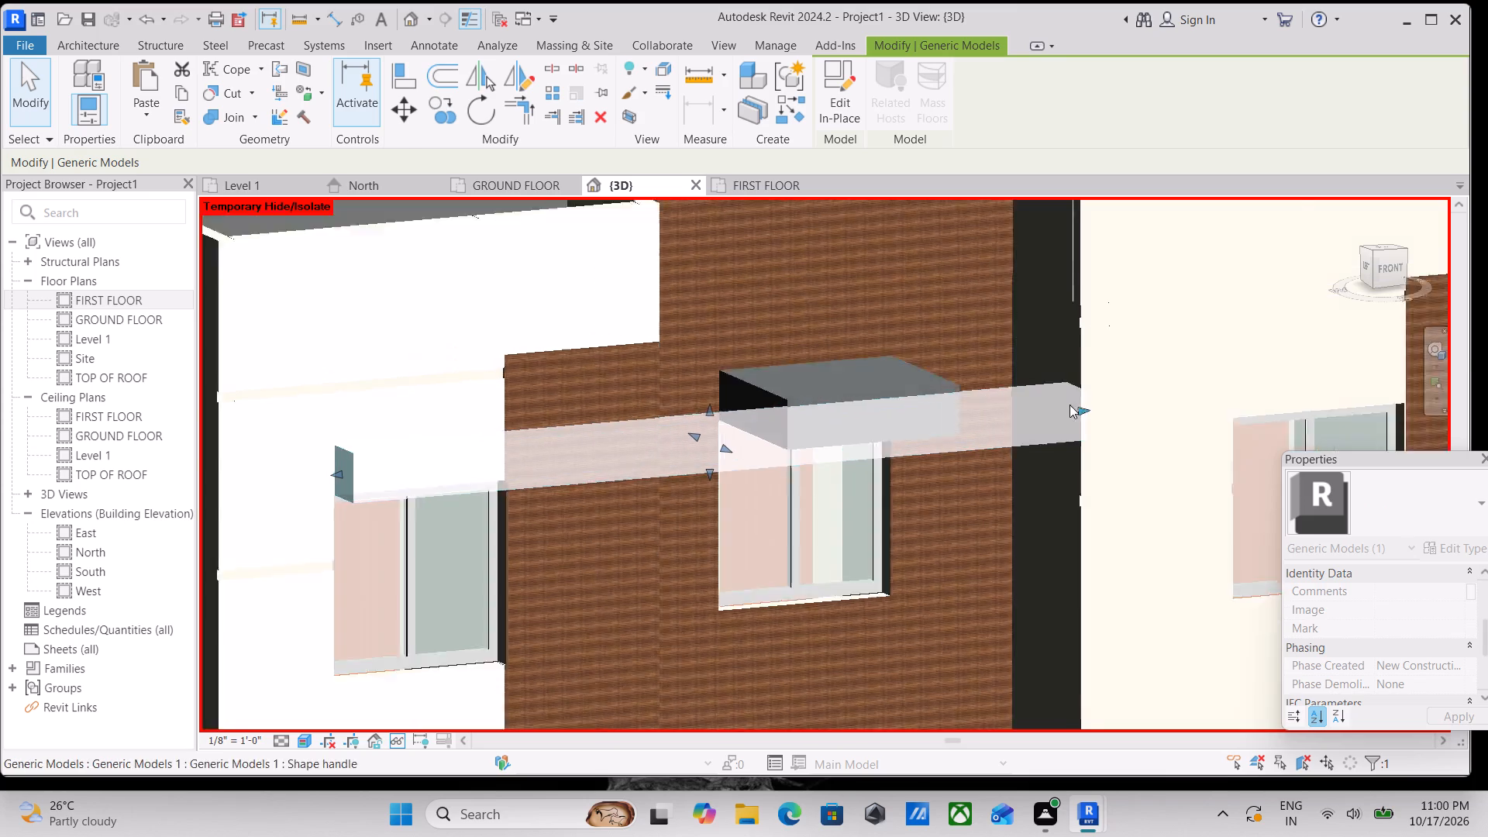
# Stretch both ends of the block above the recessed window sideways to meet the side walls of the end unit's recess.
pyautogui.scroll(-3, 1069, 405)
pyautogui.keyDown('shift'); pyautogui.moveTo(933, 420); pyautogui.dragTo(1028, 796, button='middle'); pyautogui.keyUp('shift')
pyautogui.moveTo(994, 479); pyautogui.dragTo(1082, 704, button='middle')
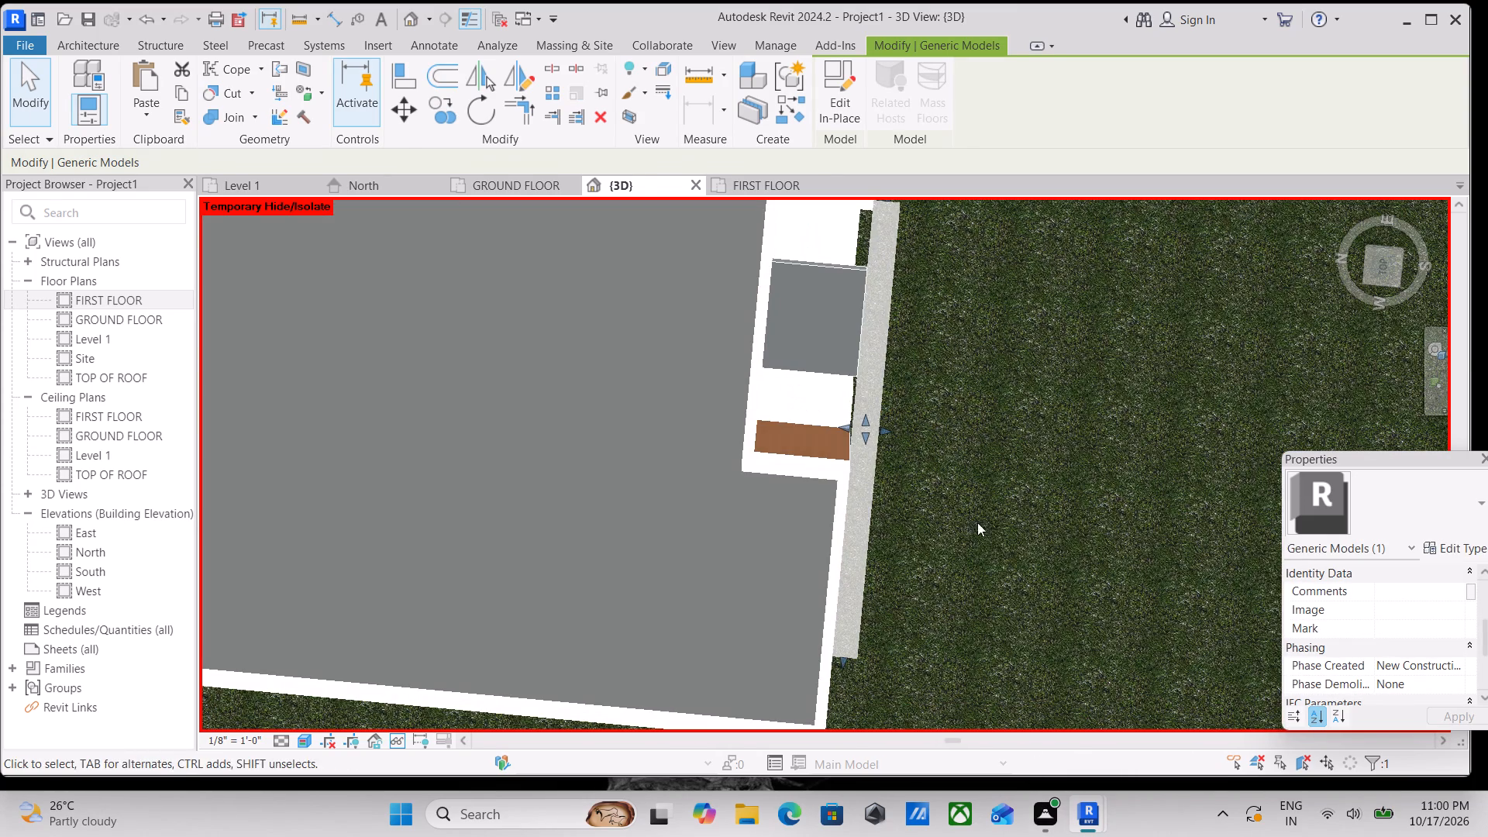
pyautogui.scroll(-2, 882, 315)
pyautogui.press('Escape')
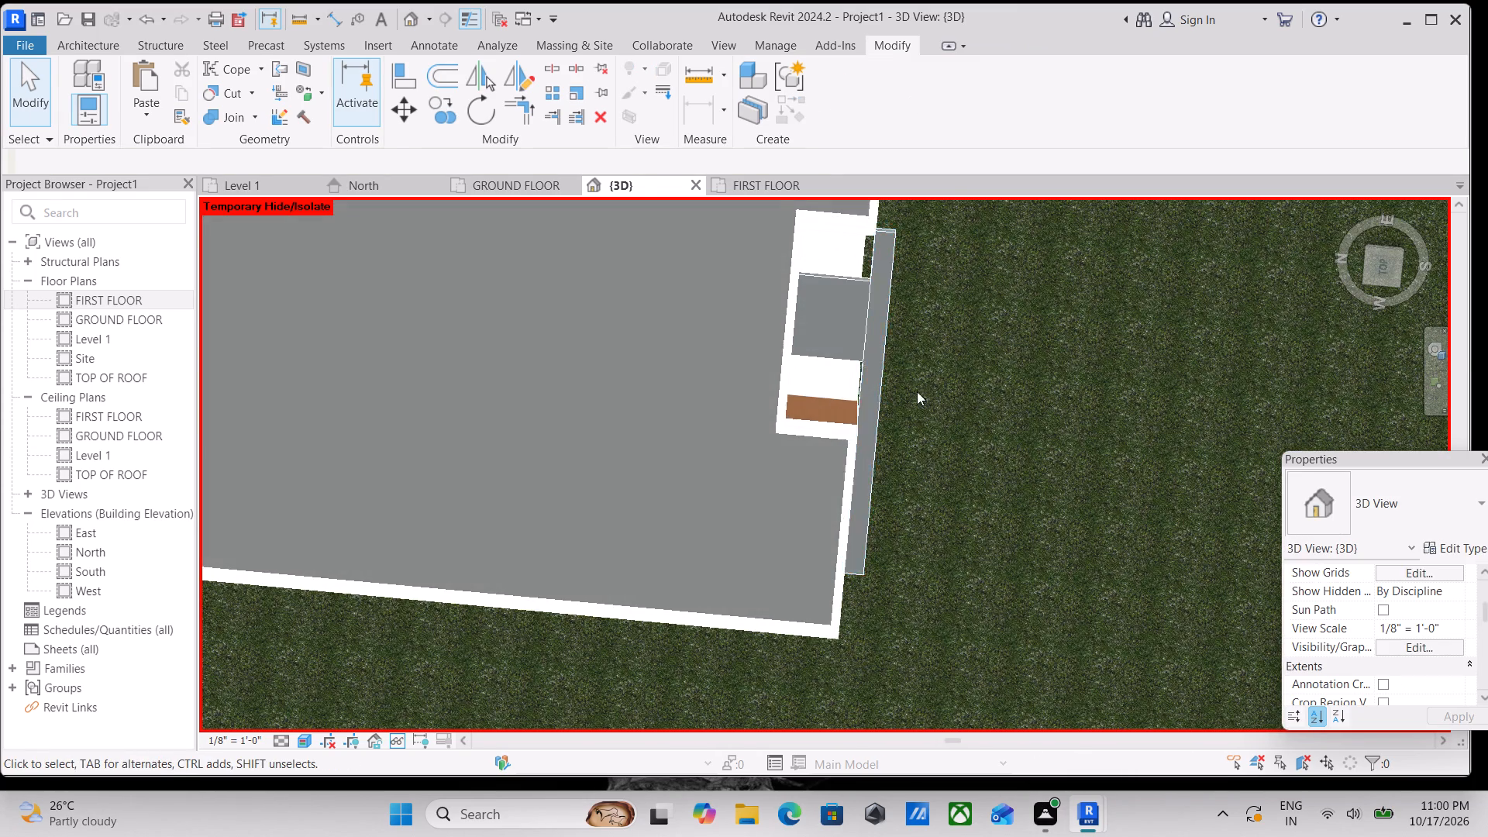
pyautogui.scroll(1, 917, 391)
pyautogui.keyDown('shift'); pyautogui.moveTo(905, 363); pyautogui.dragTo(613, 5, button='middle'); pyautogui.keyUp('shift')
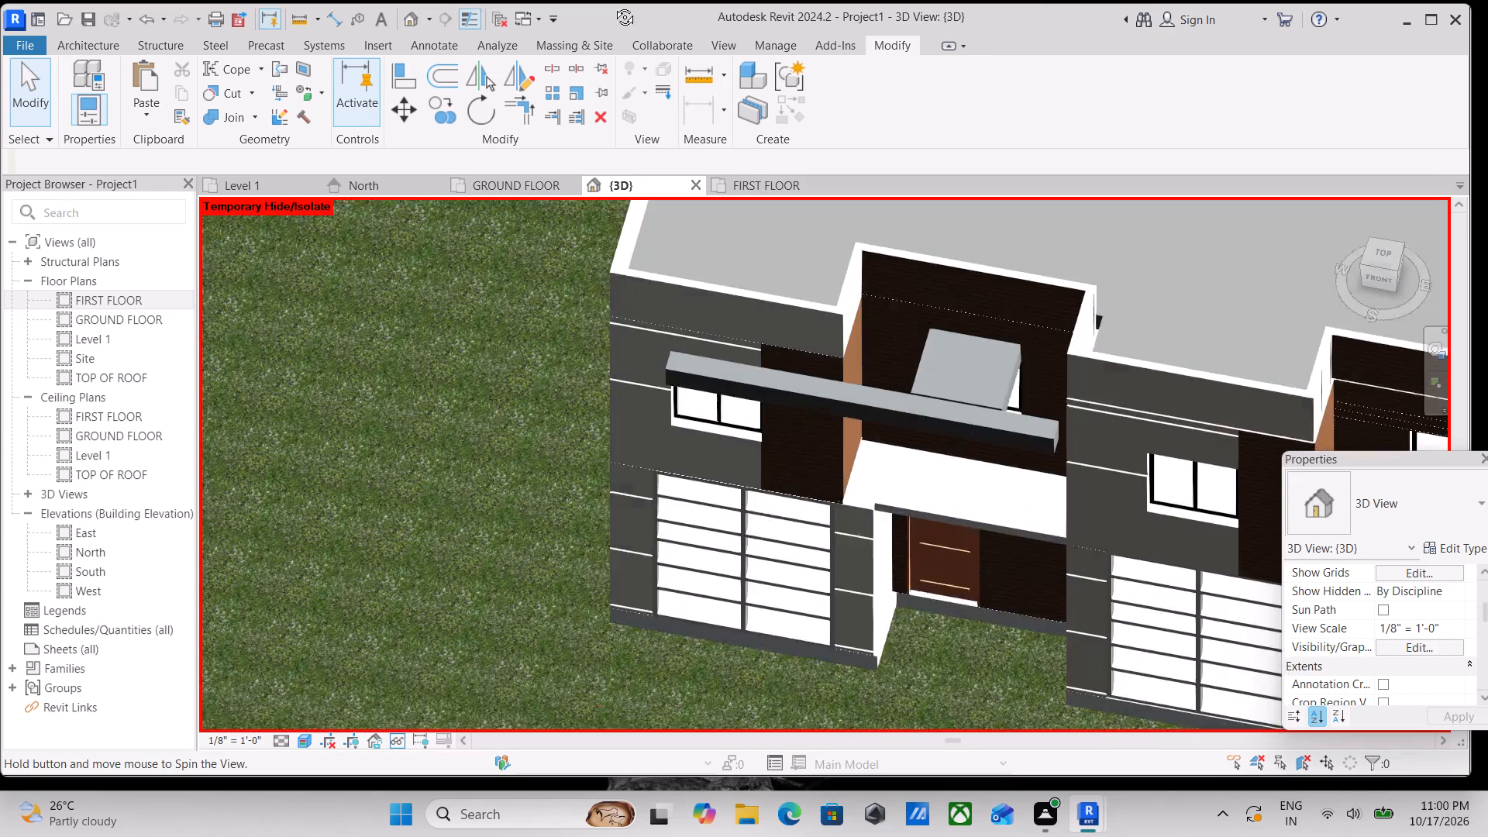
pyautogui.keyDown('shift'); pyautogui.moveTo(613, 5); pyautogui.dragTo(623, 0, button='middle'); pyautogui.keyUp('shift')
pyautogui.keyDown('shift'); pyautogui.moveTo(890, 435); pyautogui.dragTo(901, 88, button='middle'); pyautogui.keyUp('shift')
pyautogui.keyDown('shift'); pyautogui.scroll(1, 884, 424); pyautogui.keyUp('shift')
pyautogui.keyDown('shift'); pyautogui.moveTo(916, 413); pyautogui.dragTo(925, 283, button='middle'); pyautogui.keyUp('shift')
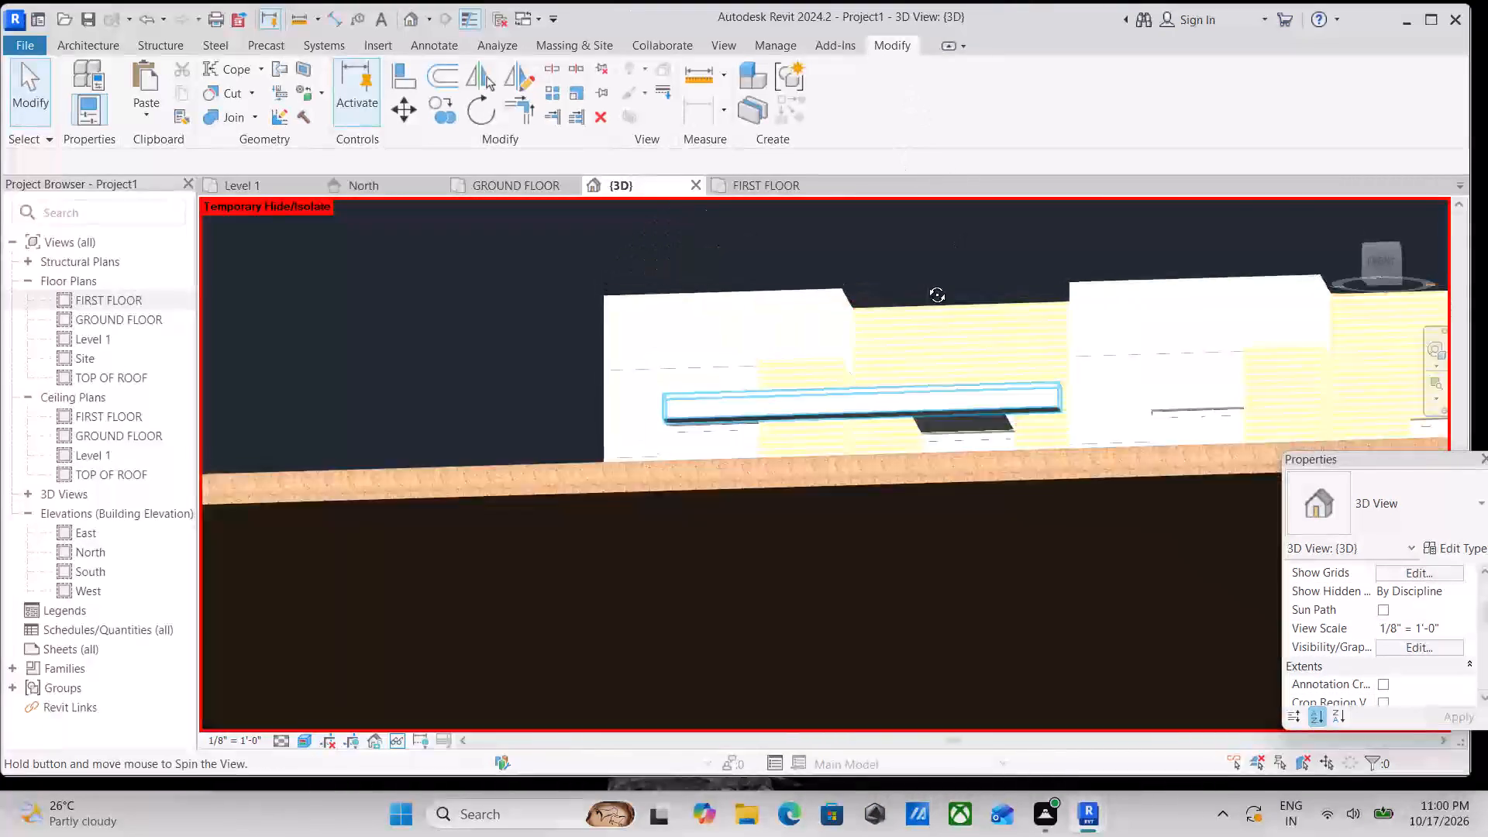
pyautogui.keyDown('shift'); pyautogui.moveTo(925, 283); pyautogui.dragTo(1152, 723, button='middle'); pyautogui.keyUp('shift')
pyautogui.keyDown('shift'); pyautogui.moveTo(851, 469); pyautogui.dragTo(1028, 825, button='middle'); pyautogui.keyUp('shift')
pyautogui.keyDown('shift'); pyautogui.scroll(1, 1018, 795); pyautogui.keyUp('shift')
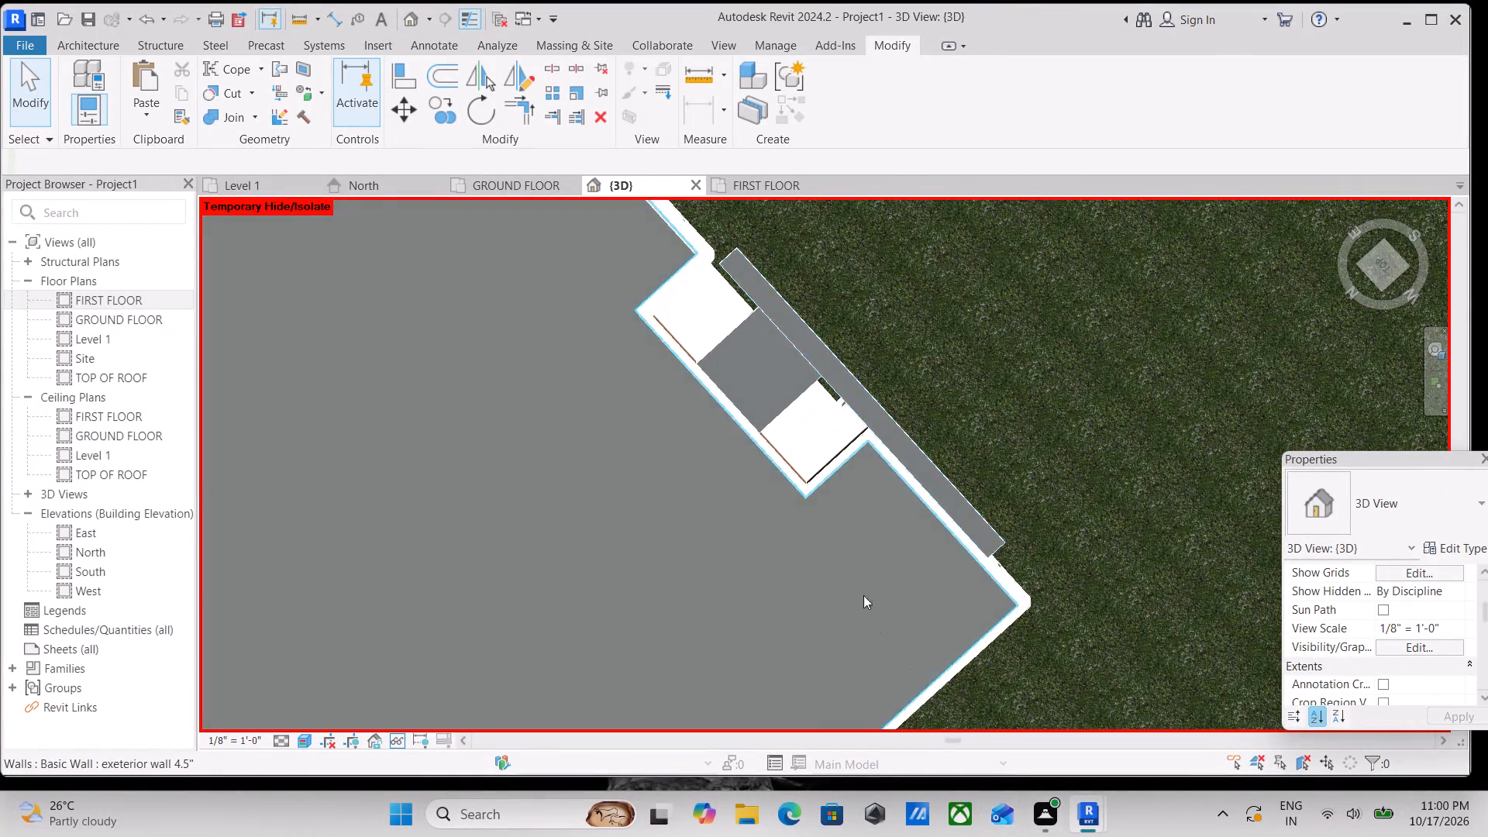
pyautogui.click(732, 344)
pyautogui.click(721, 332)
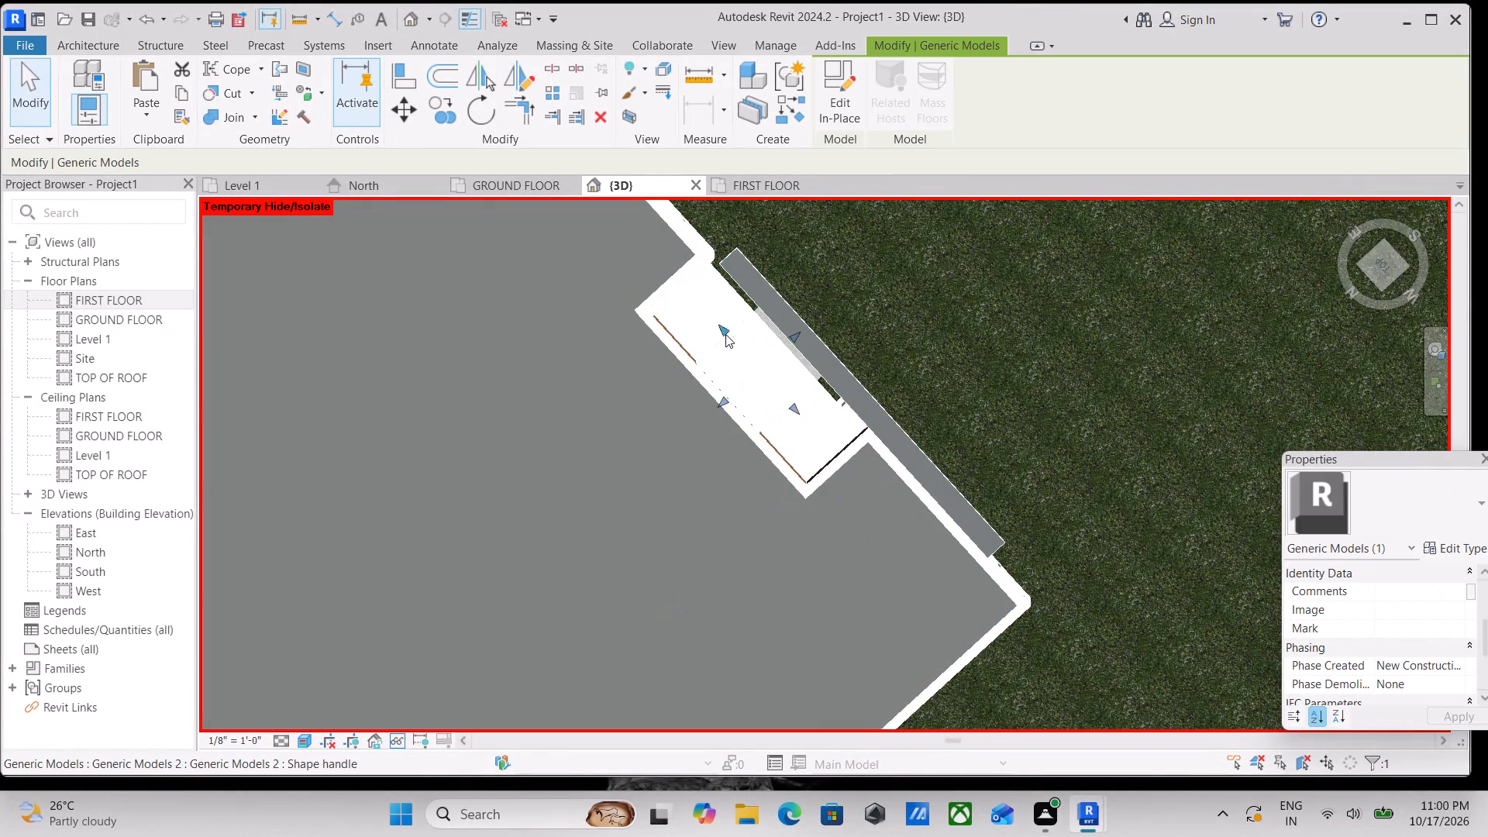
pyautogui.scroll(2, 731, 336)
pyautogui.moveTo(724, 328); pyautogui.dragTo(658, 281)
pyautogui.moveTo(818, 436); pyautogui.dragTo(866, 472)
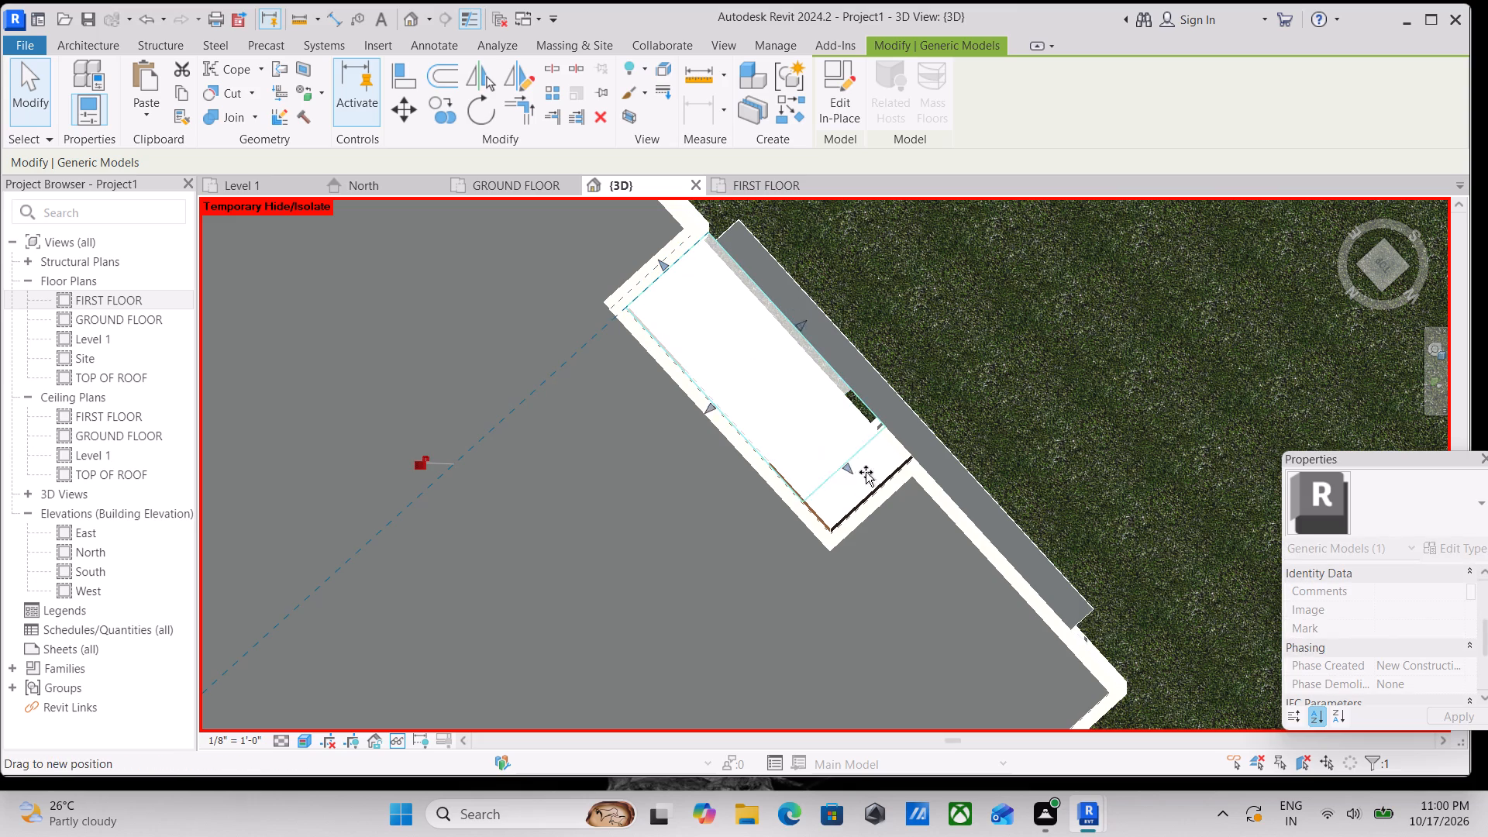
pyautogui.moveTo(866, 472); pyautogui.dragTo(889, 493)
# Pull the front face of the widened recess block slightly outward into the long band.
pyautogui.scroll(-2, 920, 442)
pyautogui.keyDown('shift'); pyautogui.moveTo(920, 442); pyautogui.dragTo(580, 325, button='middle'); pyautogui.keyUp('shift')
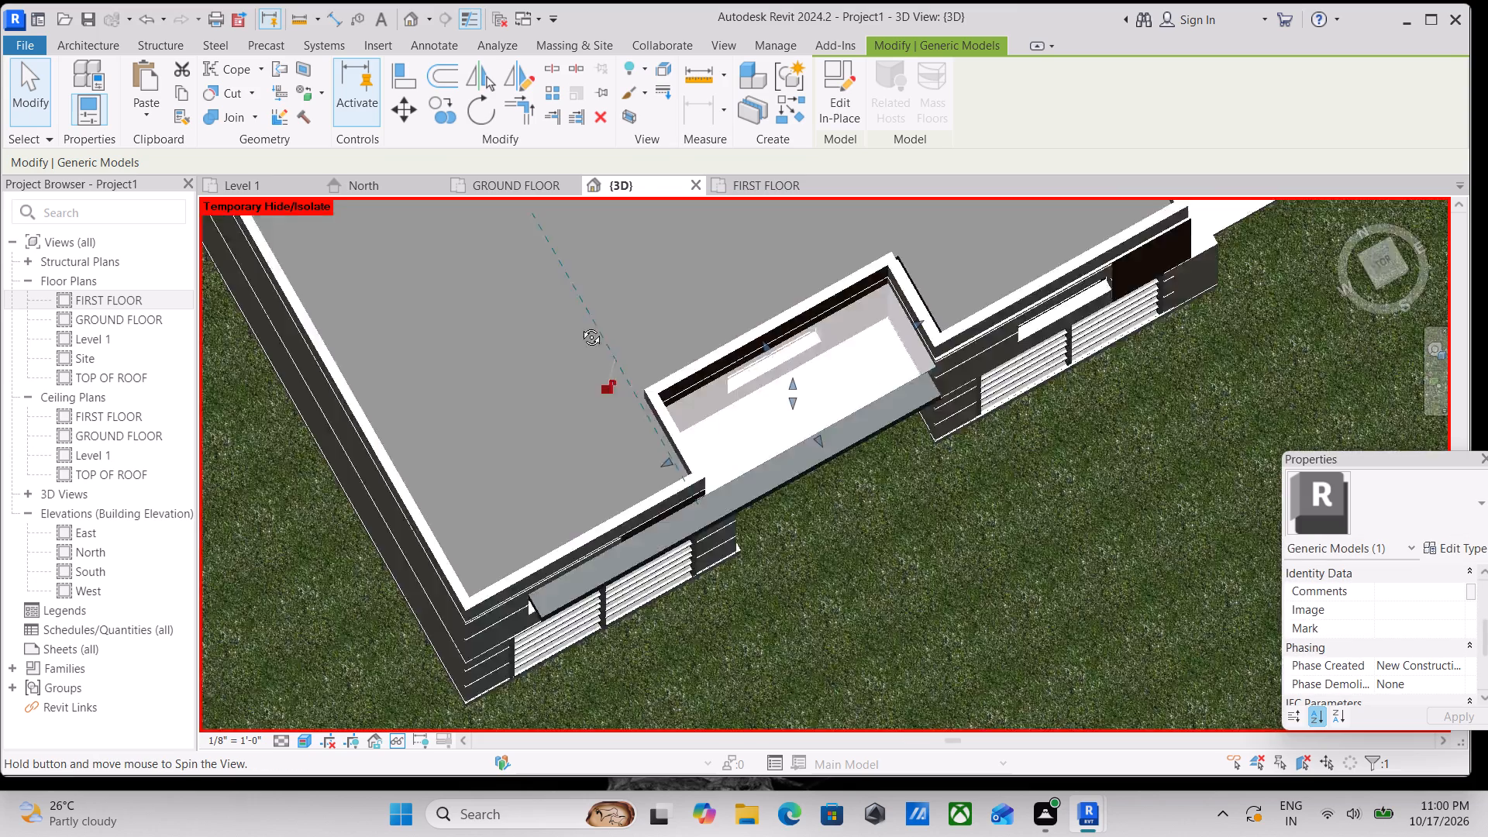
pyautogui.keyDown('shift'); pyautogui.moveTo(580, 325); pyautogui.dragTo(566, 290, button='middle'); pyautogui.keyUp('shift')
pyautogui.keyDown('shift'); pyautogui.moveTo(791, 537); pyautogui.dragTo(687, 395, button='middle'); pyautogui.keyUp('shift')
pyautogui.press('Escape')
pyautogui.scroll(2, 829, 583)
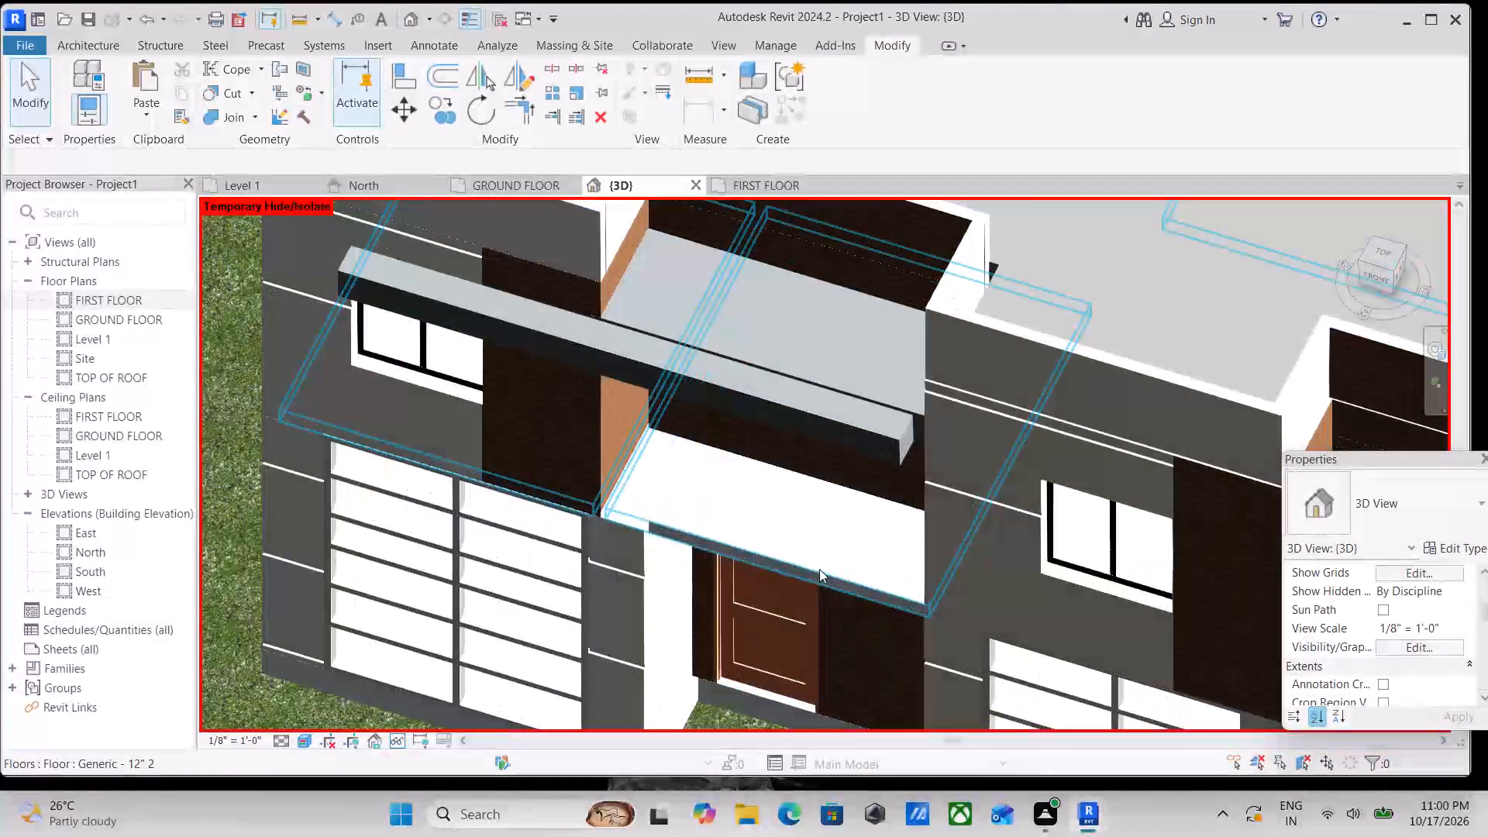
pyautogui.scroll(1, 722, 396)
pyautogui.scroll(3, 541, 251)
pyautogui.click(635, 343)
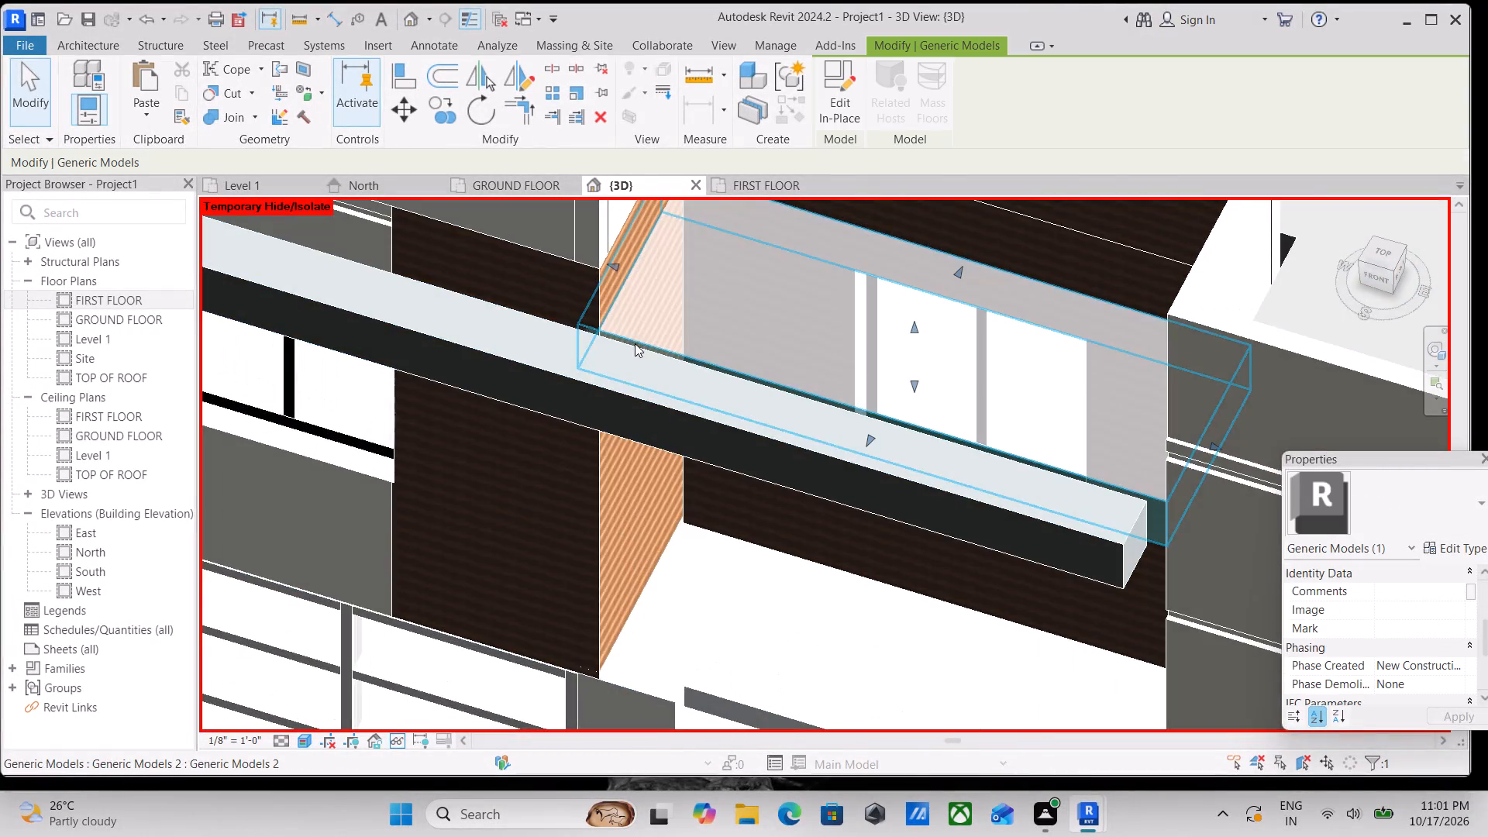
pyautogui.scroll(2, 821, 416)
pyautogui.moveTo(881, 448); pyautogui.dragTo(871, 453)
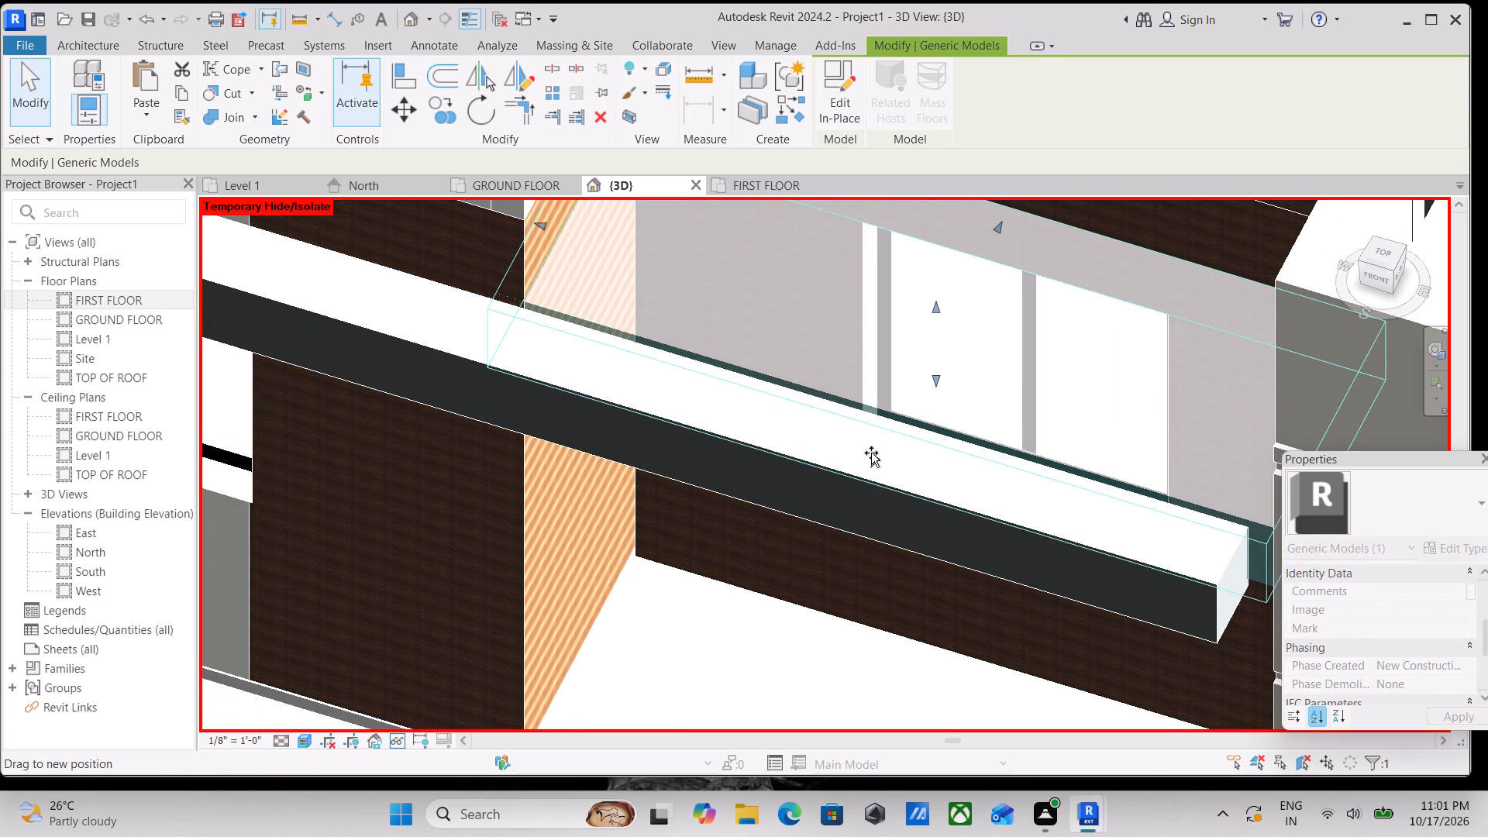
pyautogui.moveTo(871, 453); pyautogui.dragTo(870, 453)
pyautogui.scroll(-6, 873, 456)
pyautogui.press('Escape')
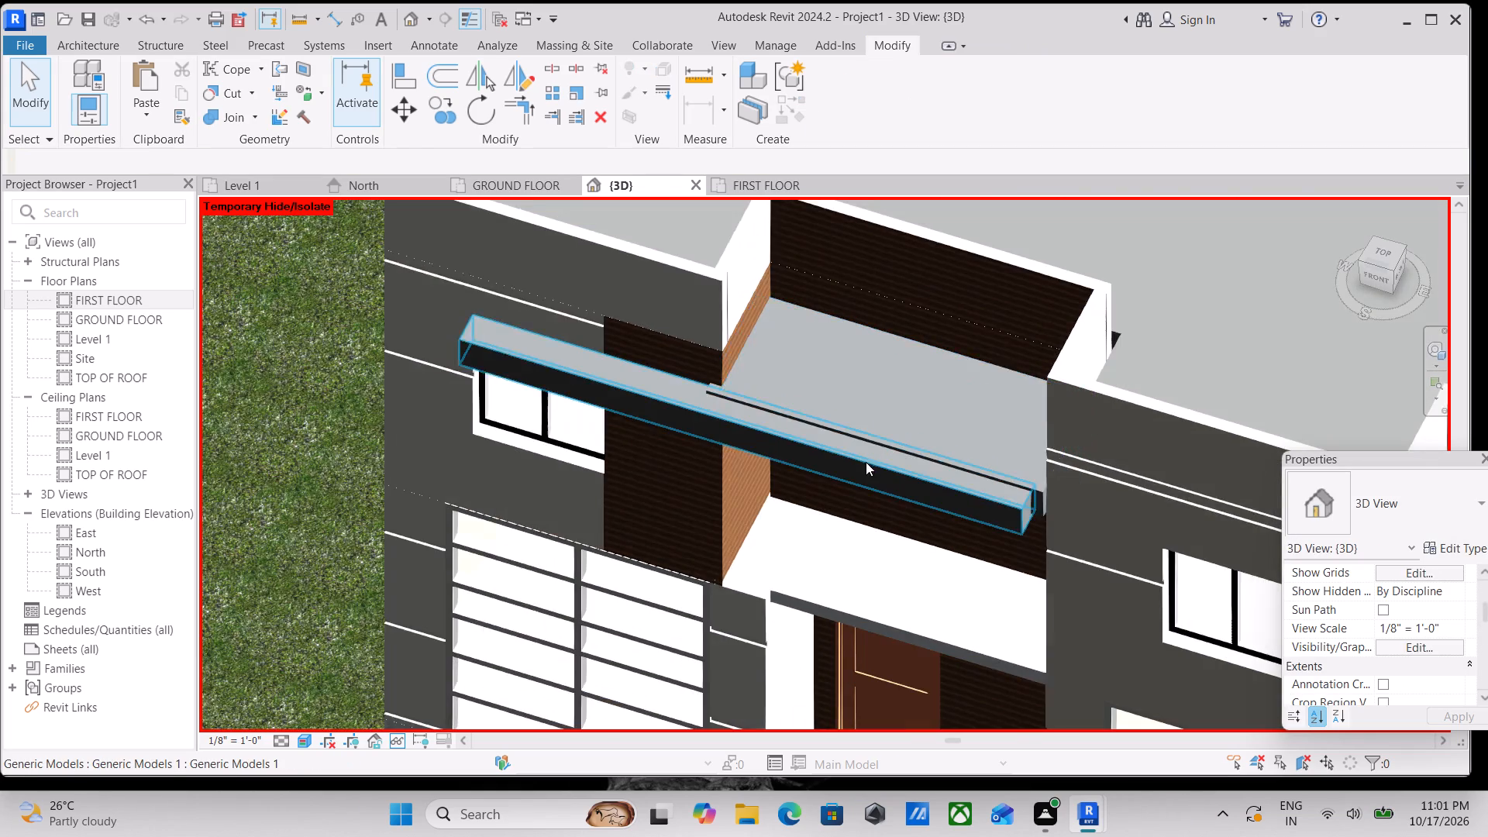
# Pull the recess block's front face back towards the wall from above to align it with the long band's rear.
pyautogui.scroll(-2, 866, 462)
pyautogui.keyDown('shift'); pyautogui.moveTo(722, 371); pyautogui.dragTo(932, 729, button='middle'); pyautogui.keyUp('shift')
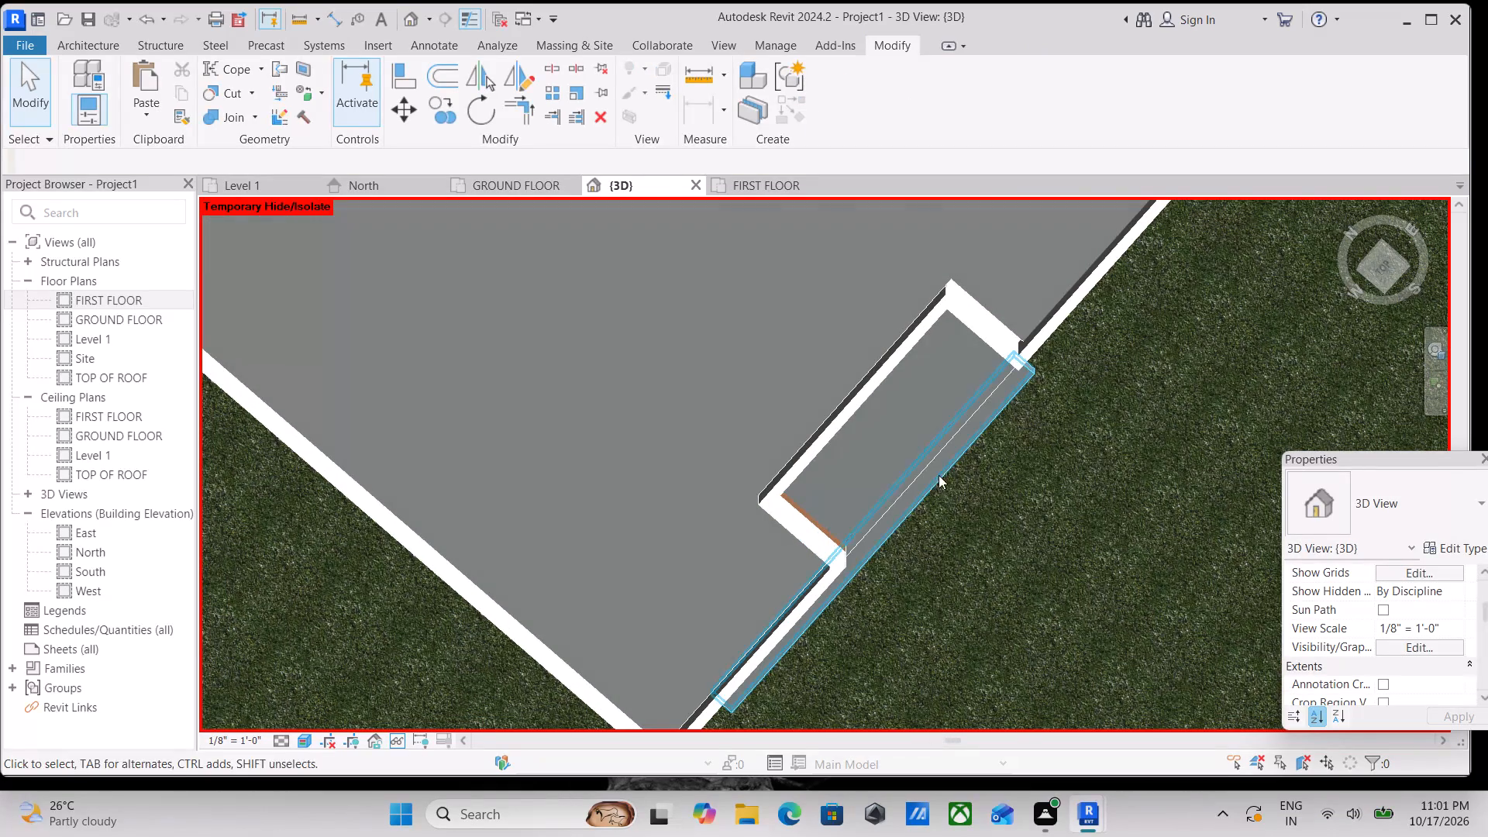
pyautogui.click(928, 477)
pyautogui.scroll(5, 928, 477)
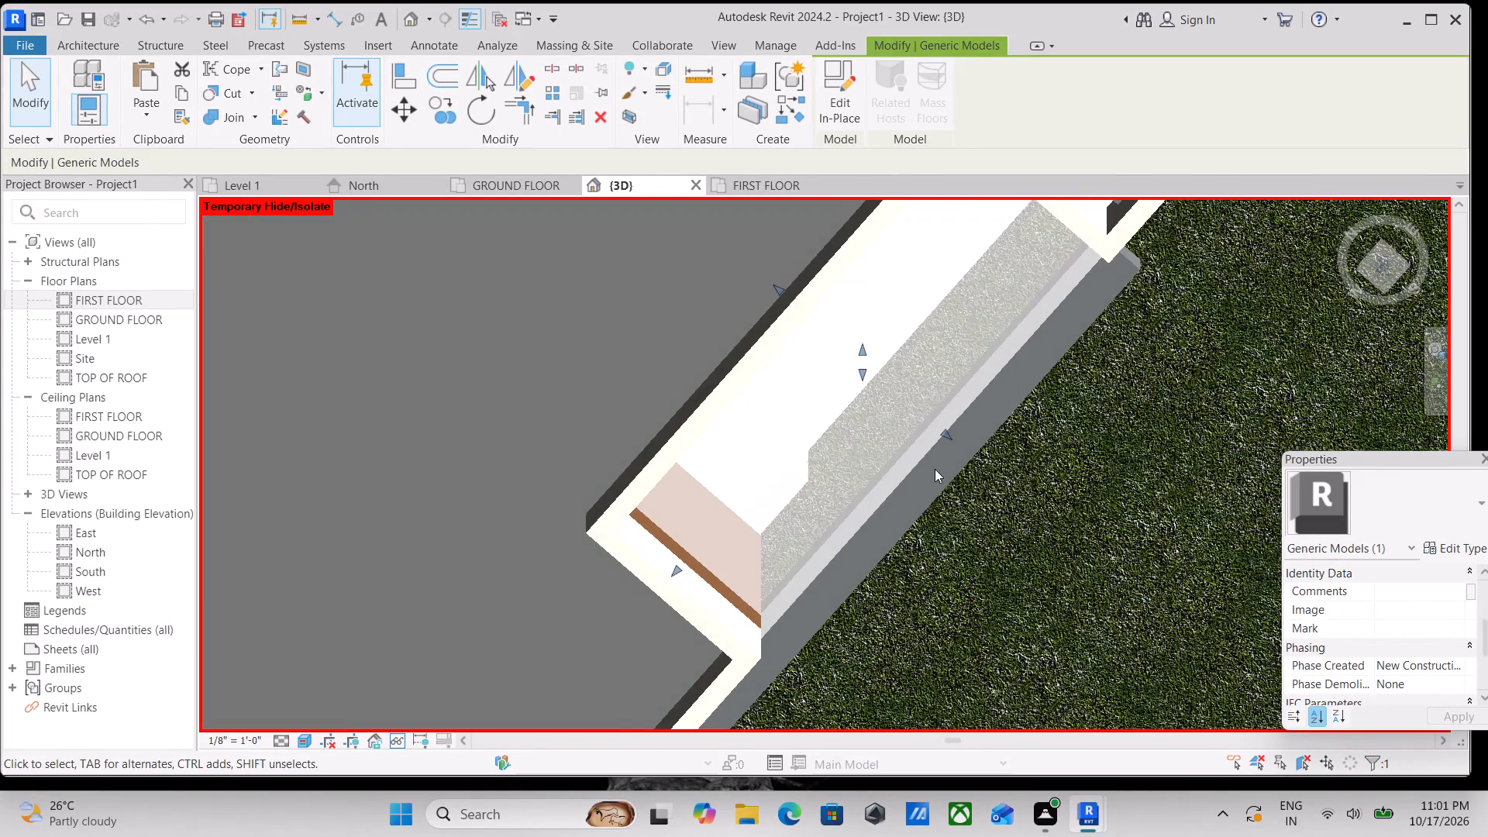
pyautogui.moveTo(954, 442); pyautogui.dragTo(918, 429)
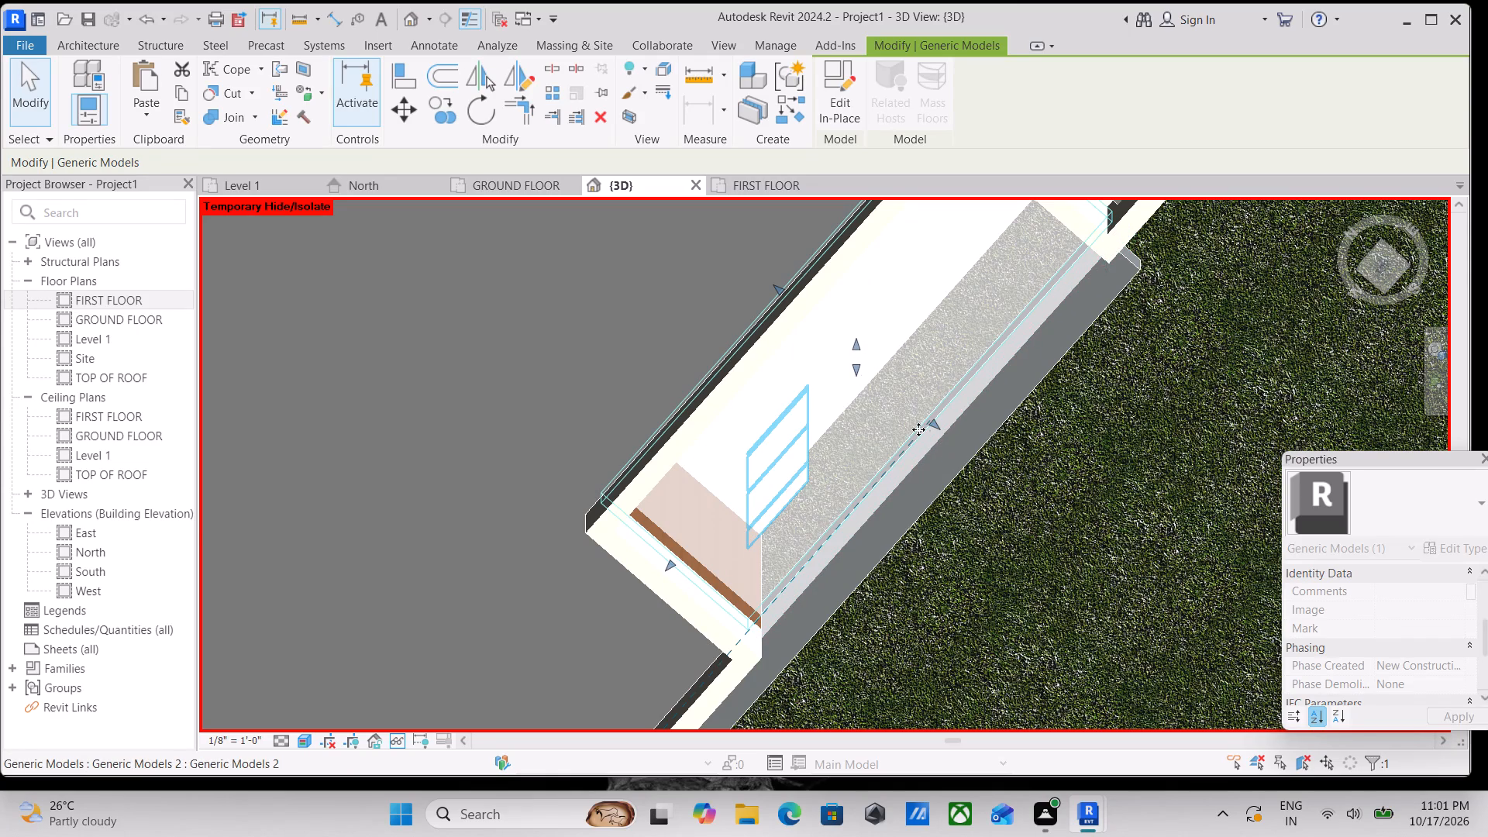
pyautogui.scroll(-4, 921, 432)
pyautogui.press('Escape')
pyautogui.scroll(-3, 924, 439)
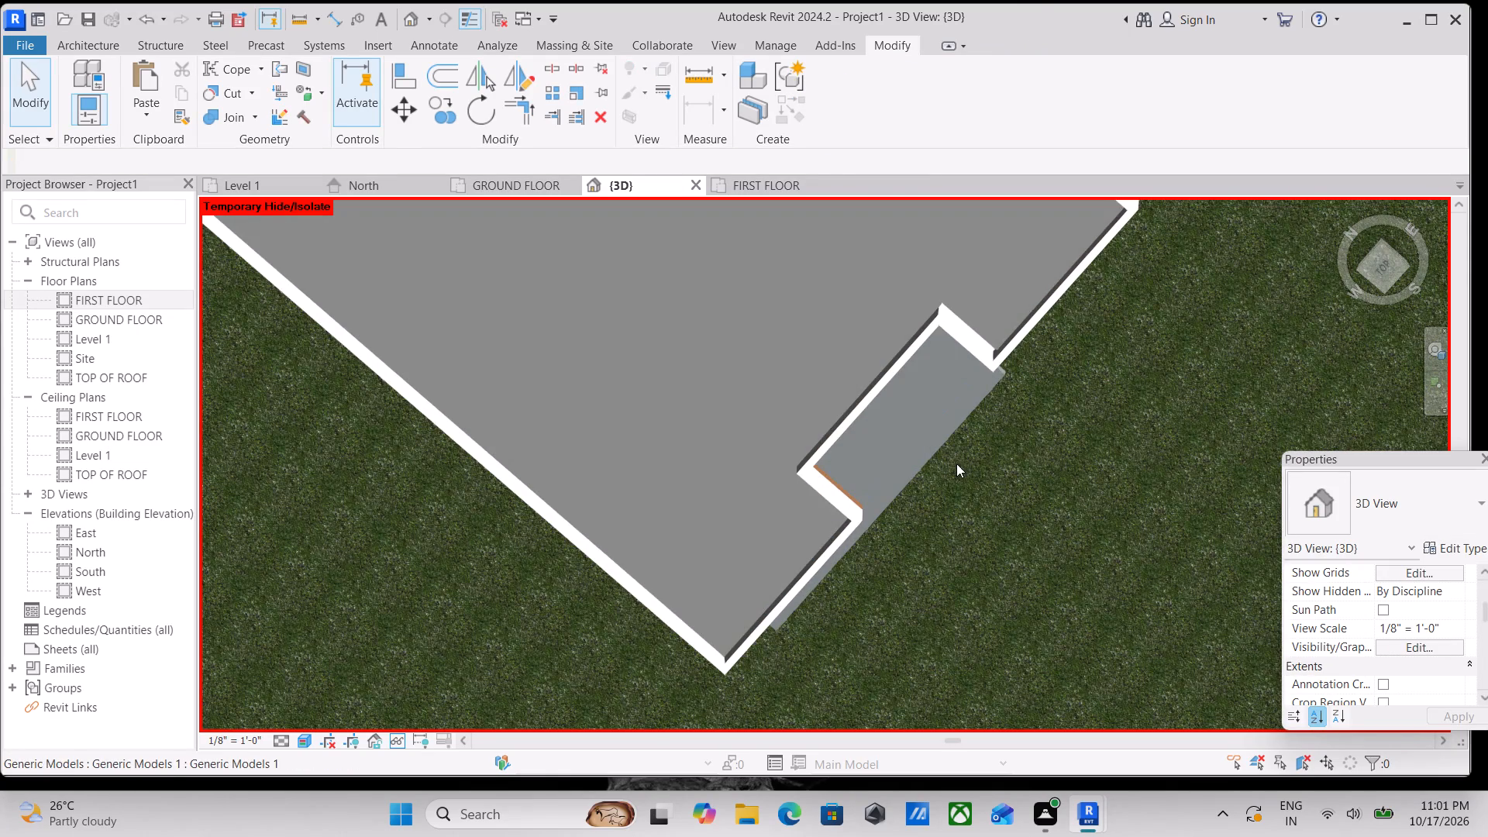
# Copy the recess block to the neighbouring unit, placing it above the matching recessed upper-floor window.
pyautogui.keyDown('shift'); pyautogui.moveTo(956, 463); pyautogui.dragTo(875, 11, button='middle'); pyautogui.keyUp('shift')
pyautogui.keyDown('shift'); pyautogui.moveTo(952, 304); pyautogui.dragTo(892, 57, button='middle'); pyautogui.keyUp('shift')
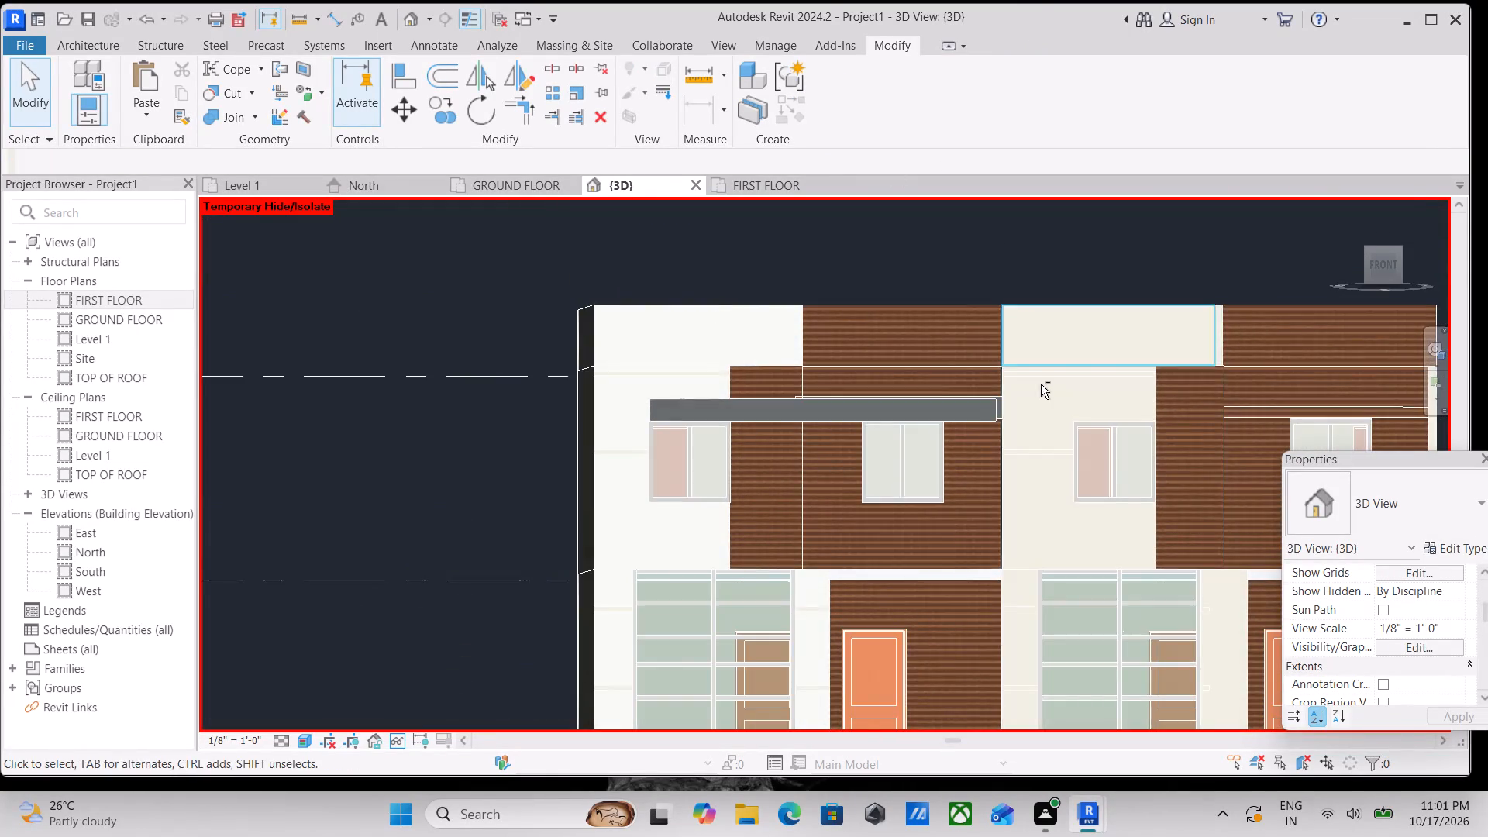
pyautogui.keyDown('shift'); pyautogui.moveTo(1041, 384); pyautogui.dragTo(946, 540, button='middle'); pyautogui.keyUp('shift')
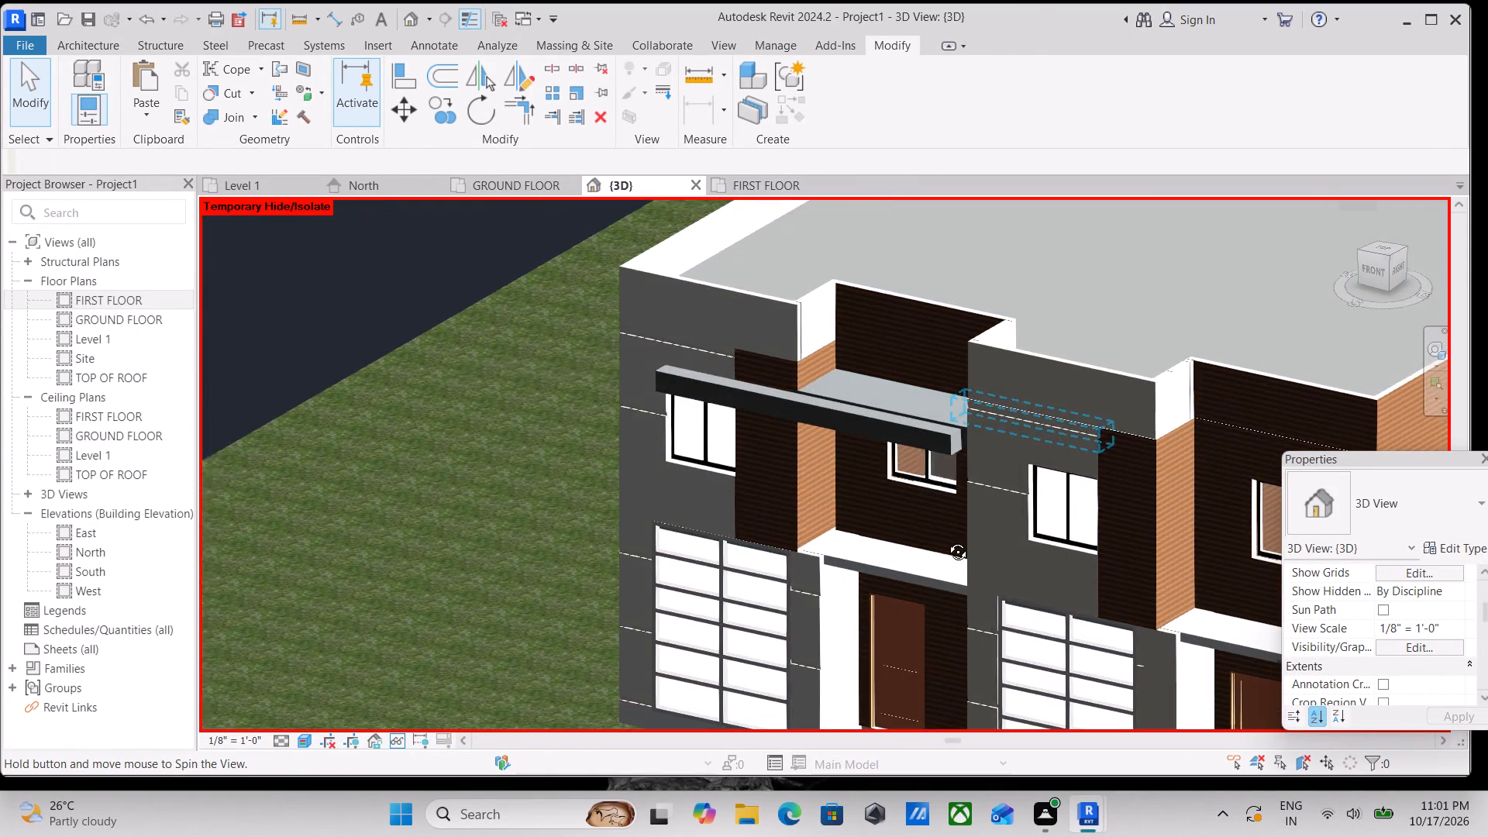
pyautogui.keyDown('shift'); pyautogui.moveTo(946, 540); pyautogui.dragTo(947, 542, button='middle'); pyautogui.keyUp('shift')
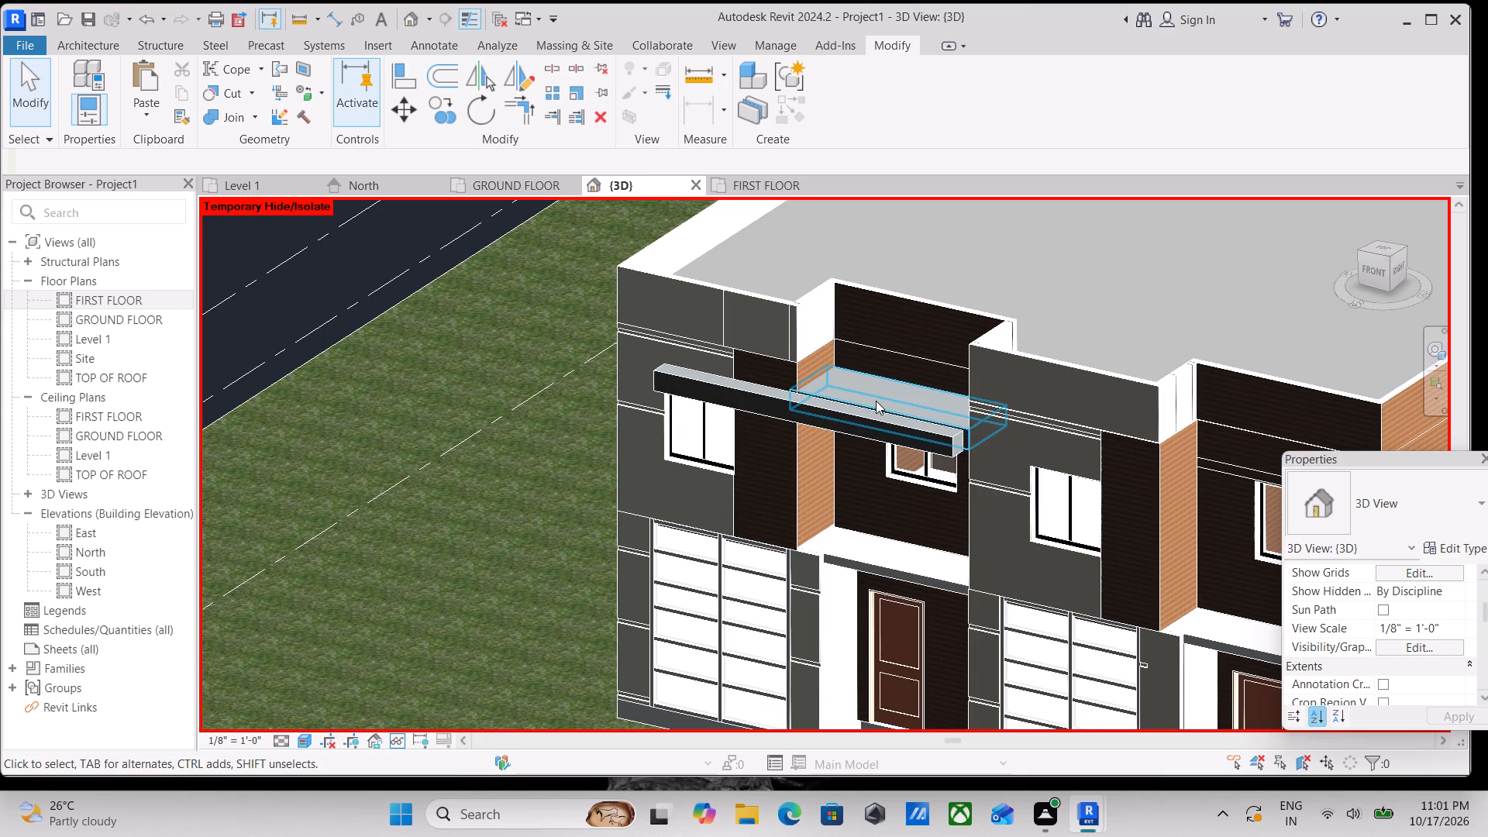
pyautogui.click(876, 401)
pyautogui.click(1368, 275)
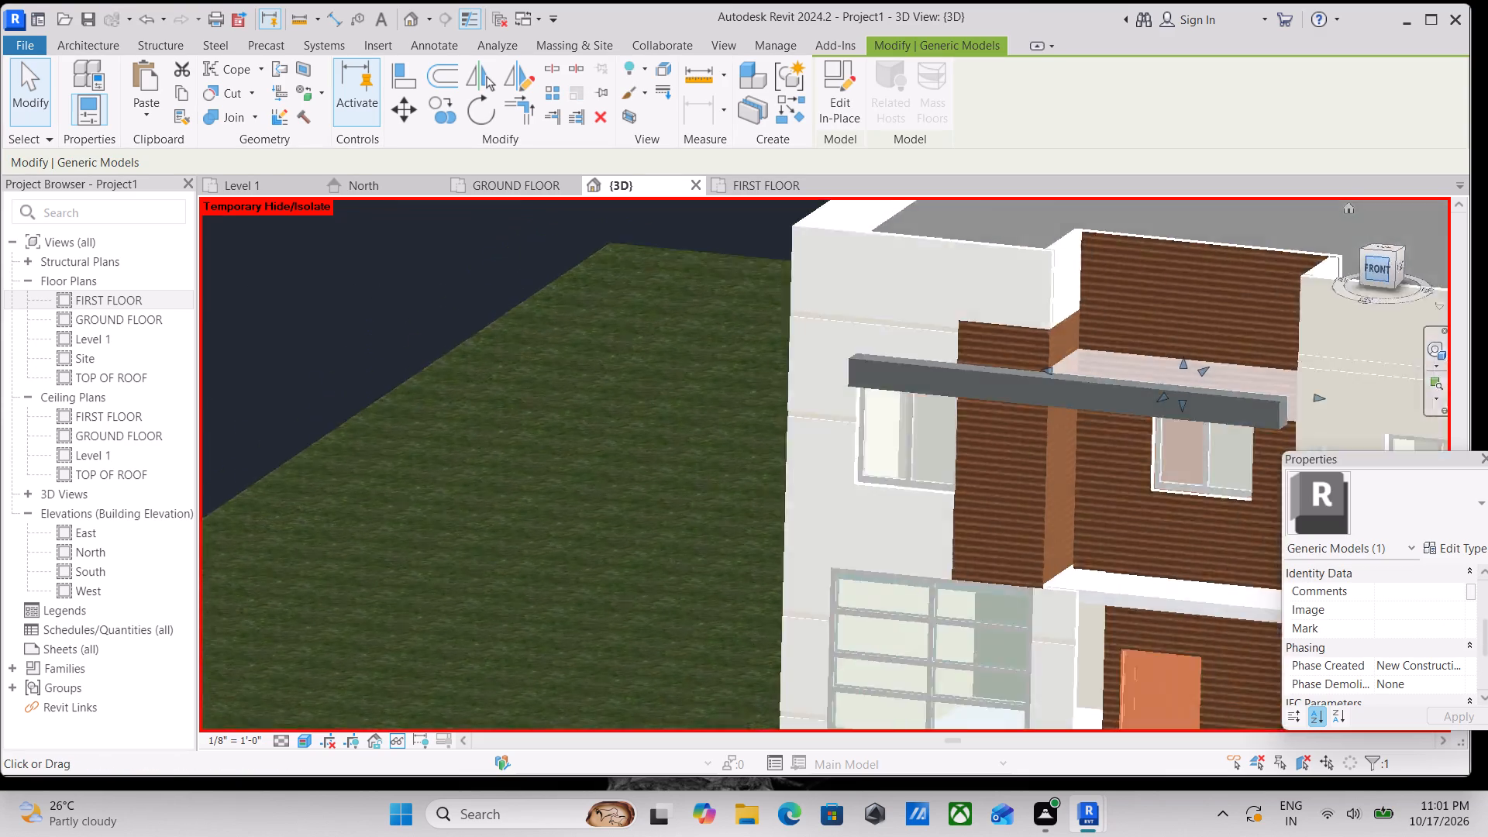
pyautogui.scroll(-3, 870, 482)
pyautogui.moveTo(857, 491); pyautogui.dragTo(846, 549, button='middle')
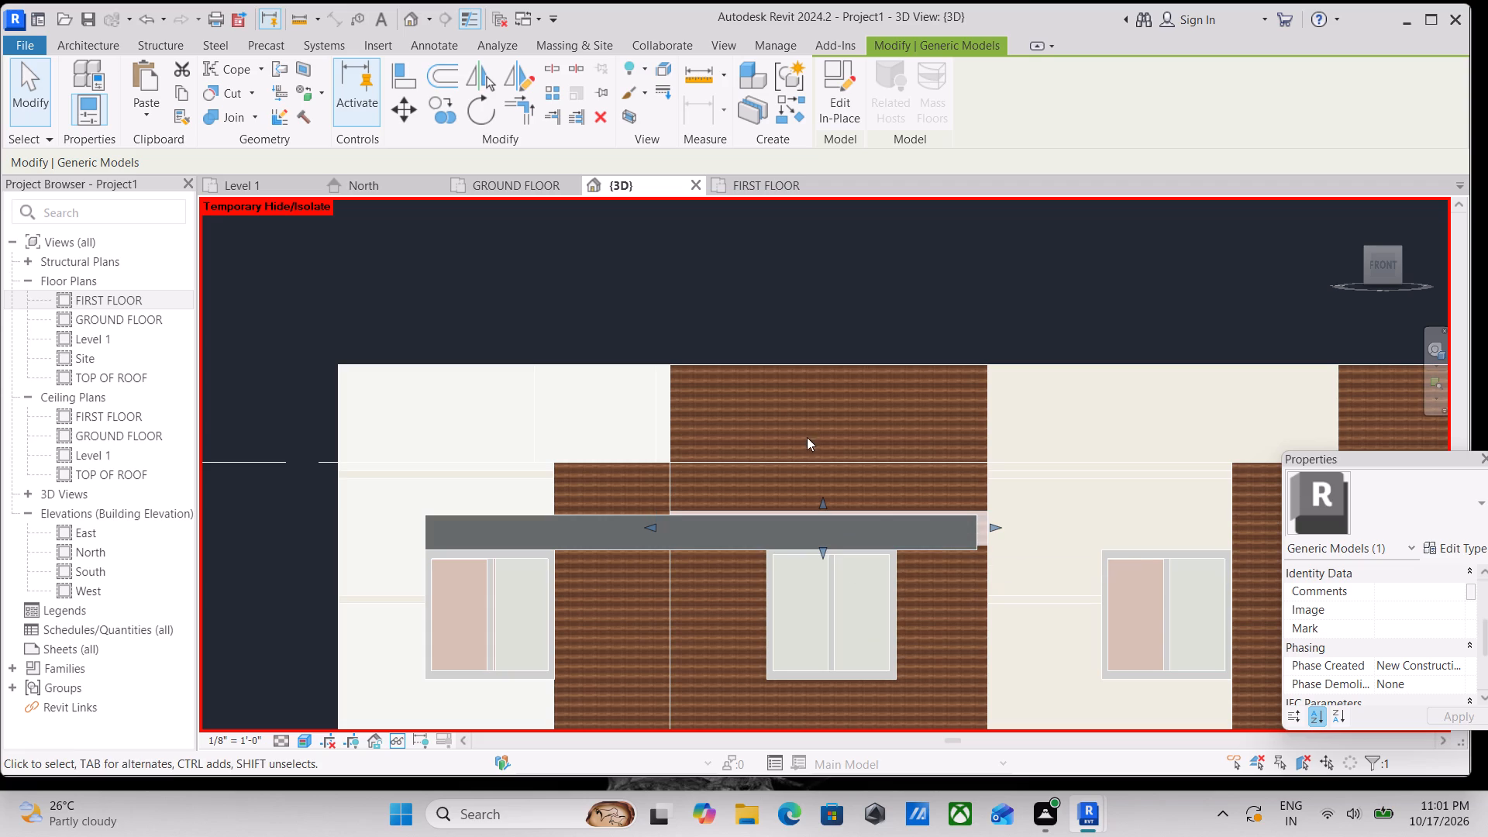
pyautogui.write('co')
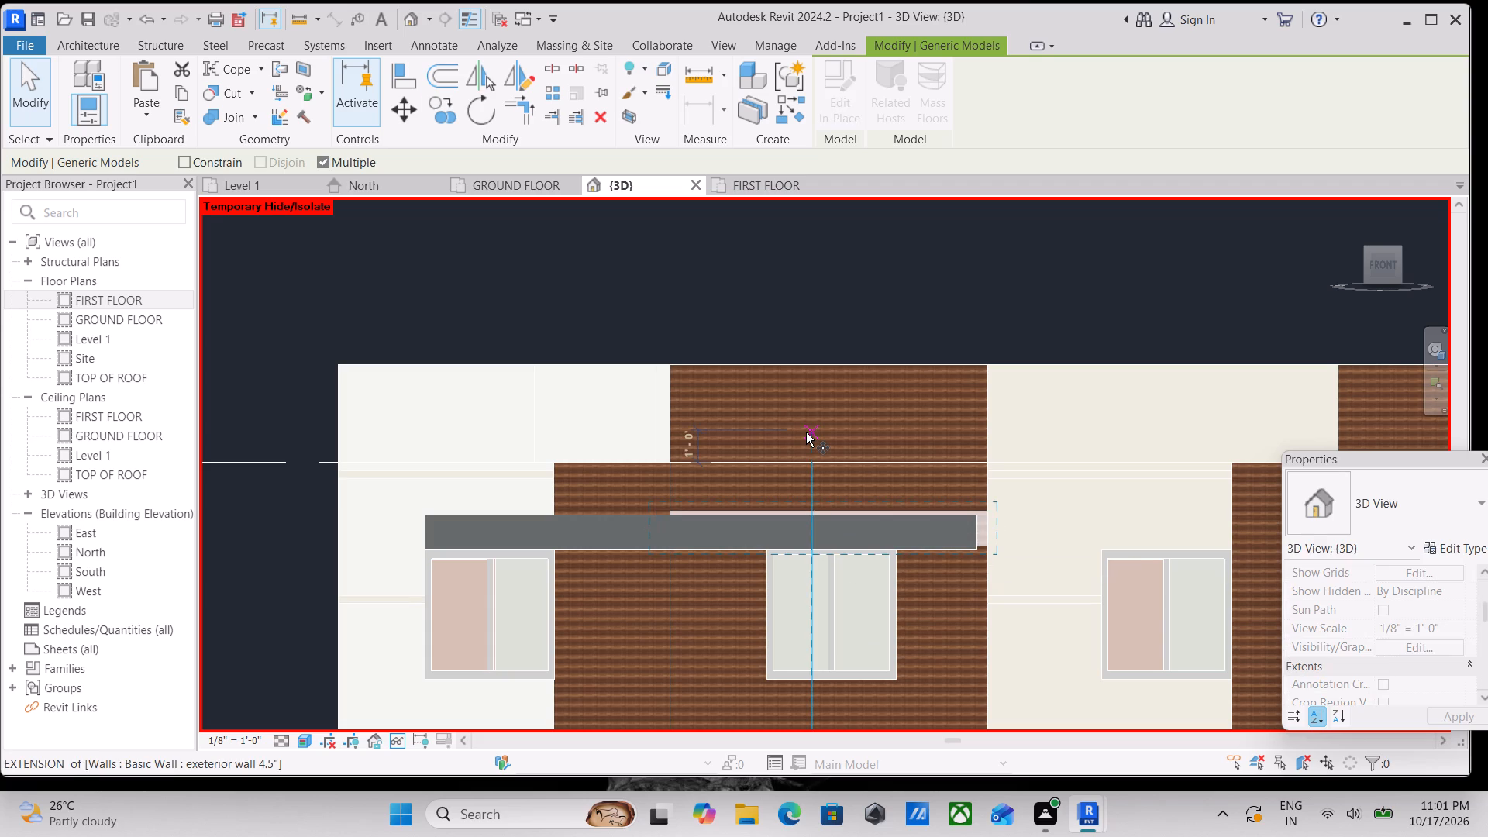
pyautogui.scroll(3, 827, 494)
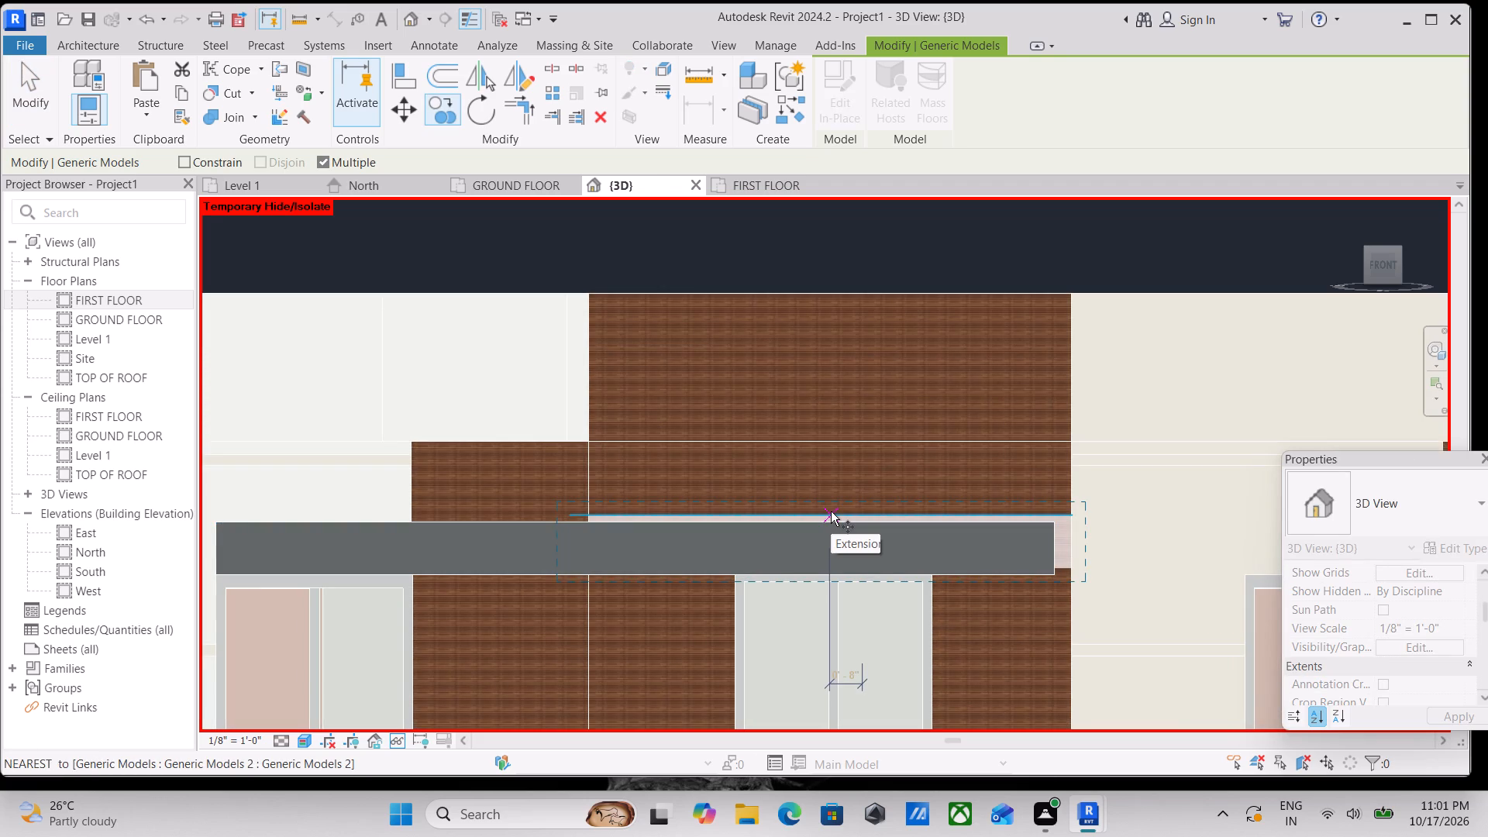
pyautogui.scroll(3, 826, 580)
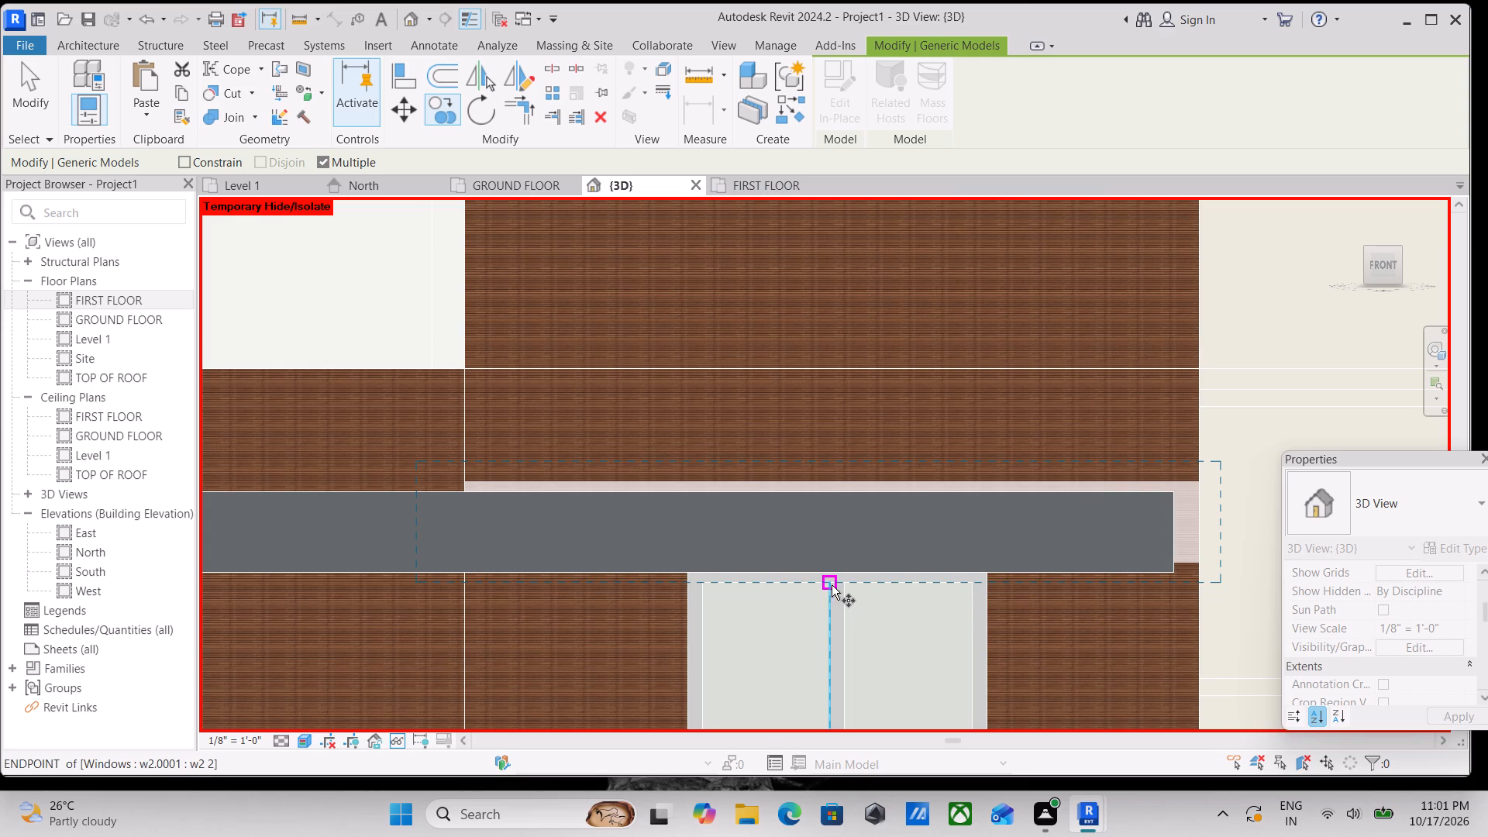
pyautogui.scroll(6, 844, 578)
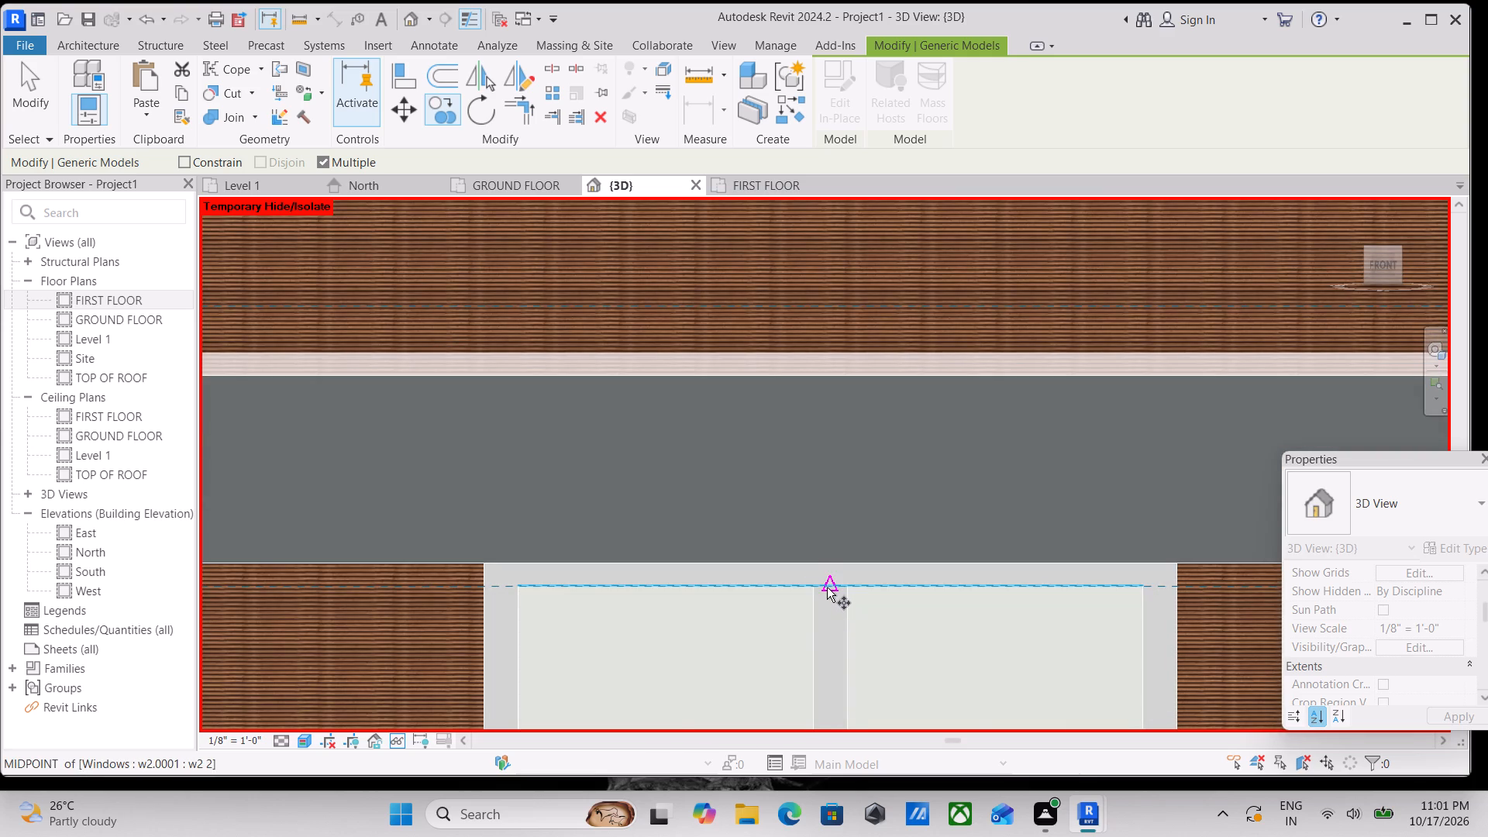
pyautogui.click(827, 586)
pyautogui.scroll(-3, 1006, 590)
pyautogui.moveTo(1006, 590); pyautogui.dragTo(803, 573, button='middle')
pyautogui.scroll(1, 725, 574)
pyautogui.scroll(-2, 804, 558)
pyautogui.moveTo(817, 560); pyautogui.dragTo(688, 556, button='middle')
pyautogui.scroll(-3, 927, 544)
pyautogui.moveTo(927, 544); pyautogui.dragTo(492, 533, button='middle')
pyautogui.scroll(-3, 961, 524)
pyautogui.moveTo(961, 524); pyautogui.dragTo(490, 480, button='middle')
pyautogui.moveTo(921, 488); pyautogui.dragTo(795, 477, button='middle')
pyautogui.scroll(2, 834, 470)
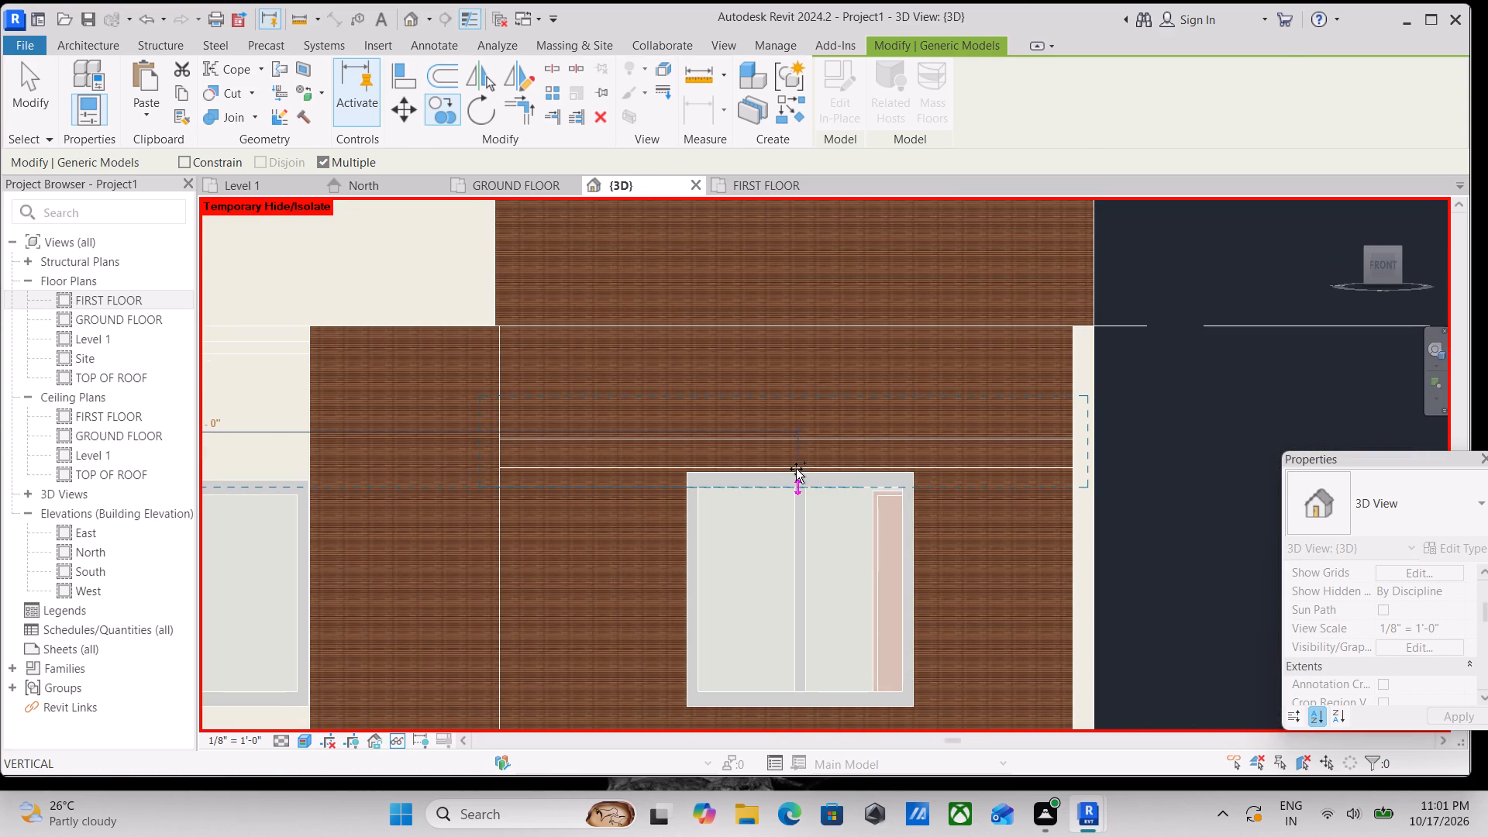
pyautogui.click(797, 476)
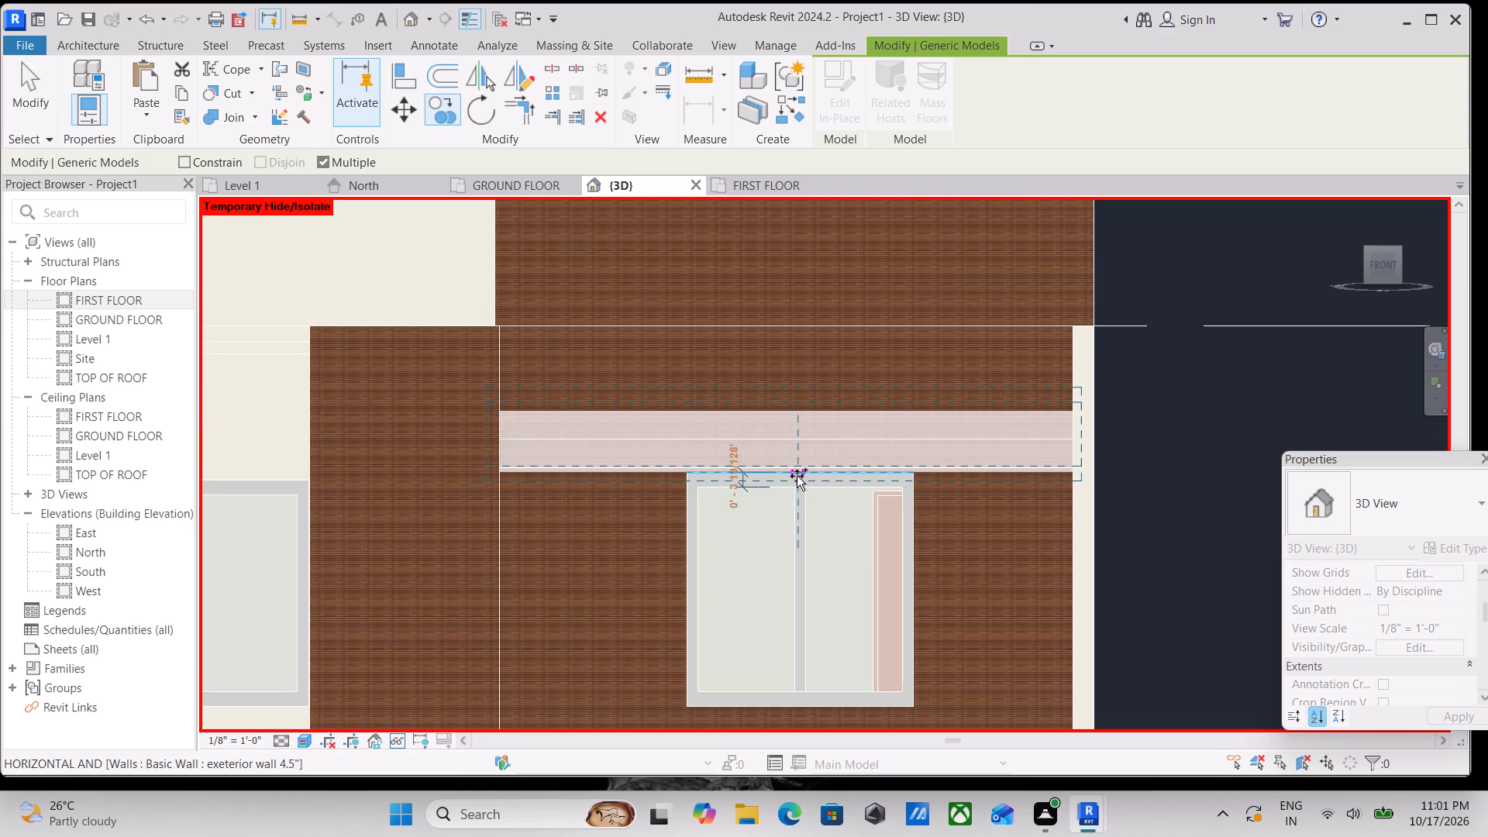
pyautogui.scroll(-7, 797, 476)
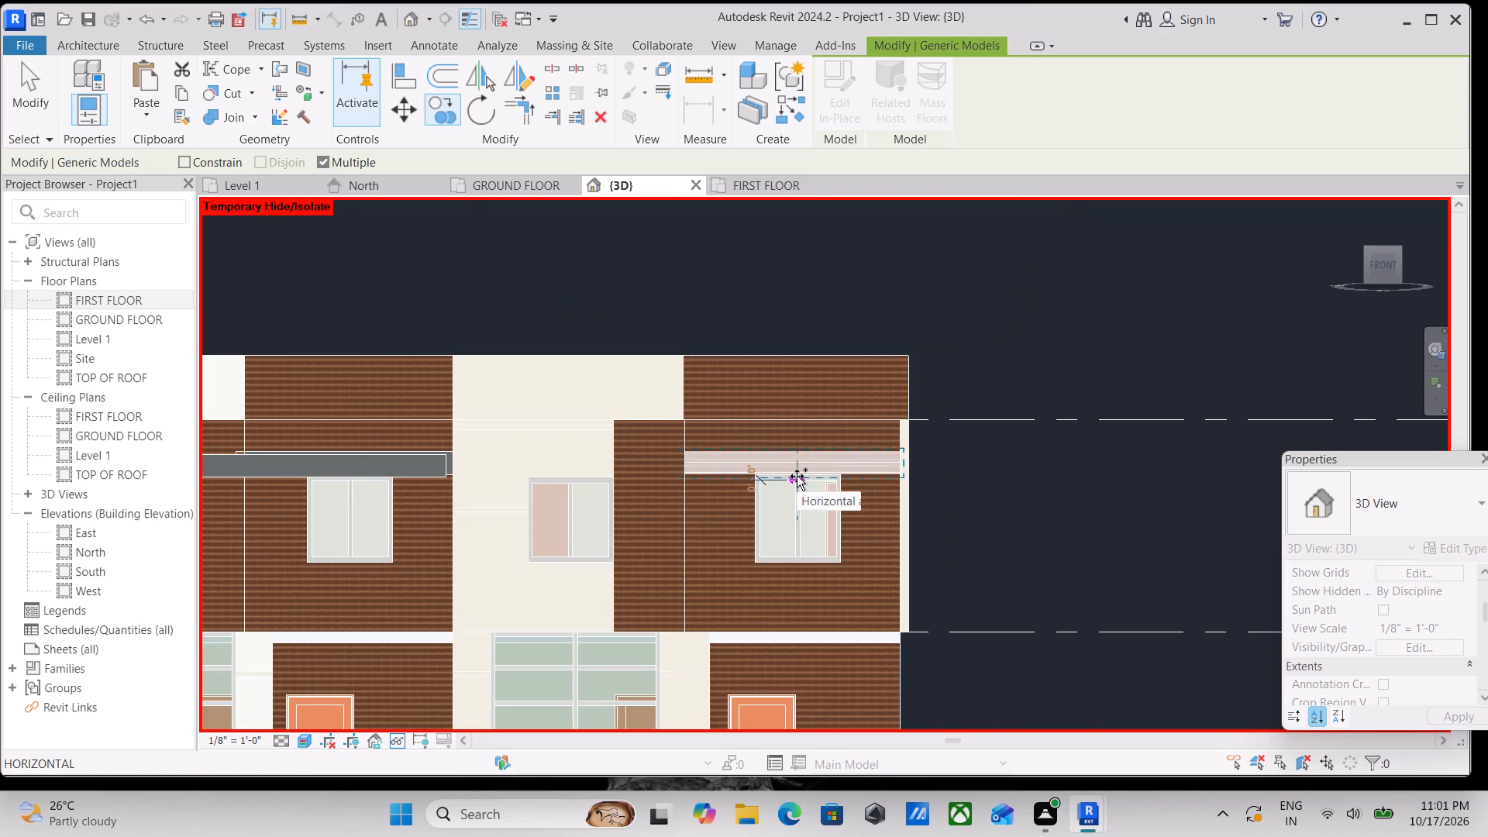
pyautogui.press('Escape')
pyautogui.scroll(-5, 787, 490)
pyautogui.press('Escape')
# Copy the long canopy band to the neighbouring unit, using the upper-floor window's top corner as base point and the matching window corner as destination.
pyautogui.scroll(-3, 771, 498)
pyautogui.scroll(2, 687, 490)
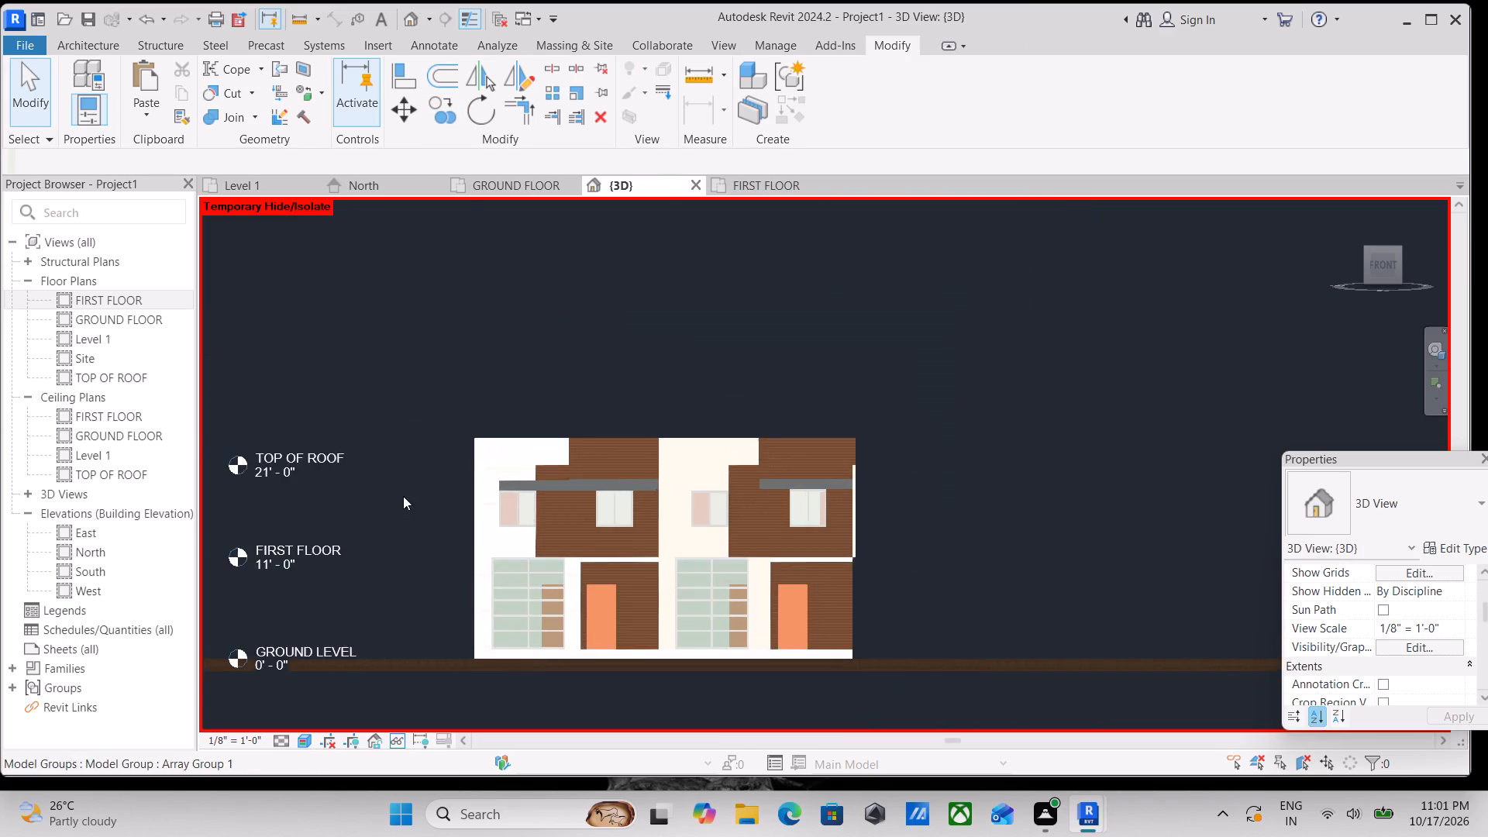
pyautogui.scroll(3, 436, 493)
pyautogui.keyDown('shift'); pyautogui.moveTo(810, 551); pyautogui.dragTo(766, 822, button='middle'); pyautogui.keyUp('shift')
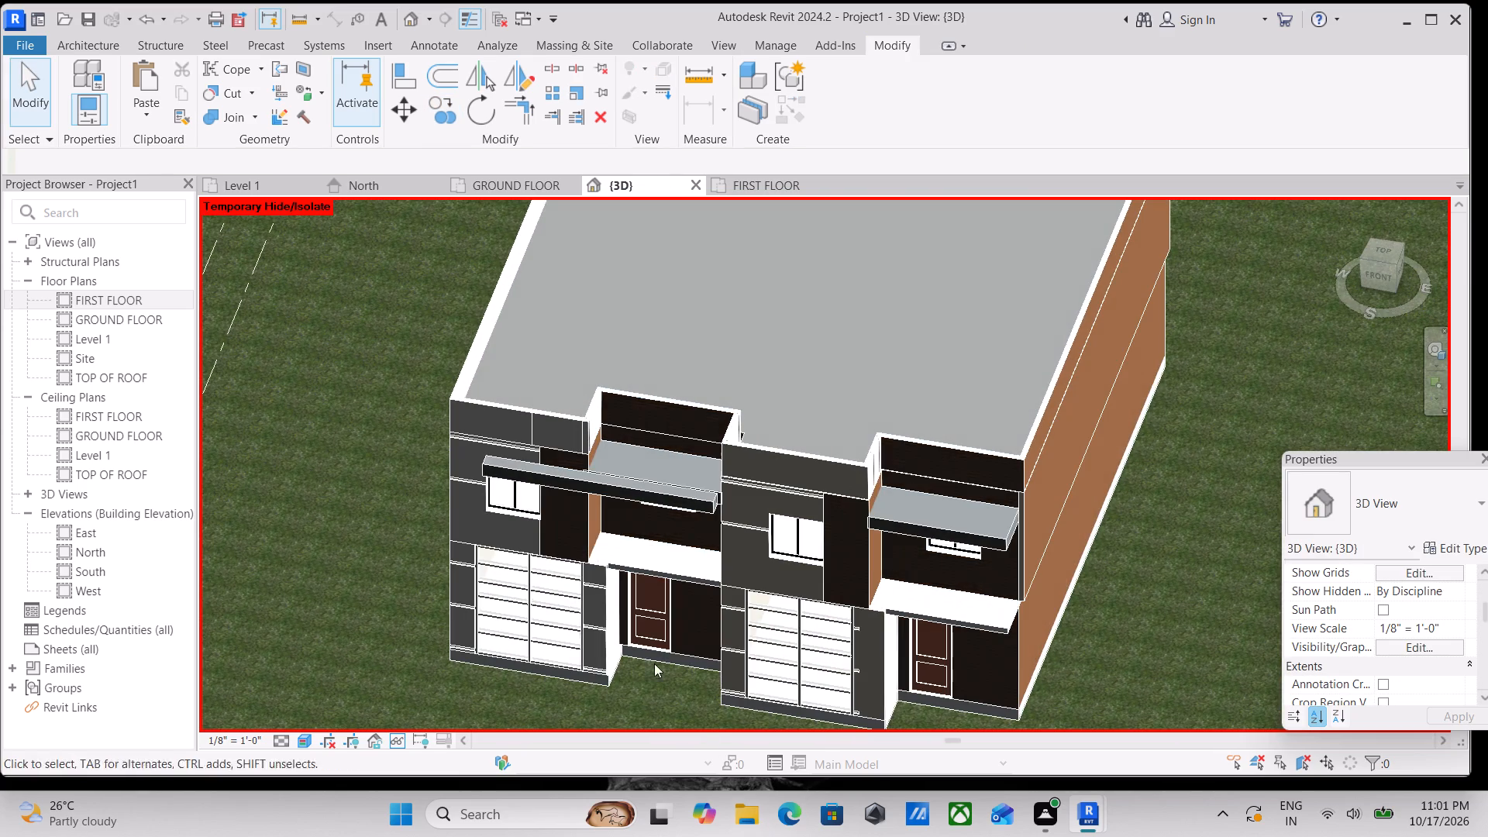
pyautogui.scroll(2, 572, 511)
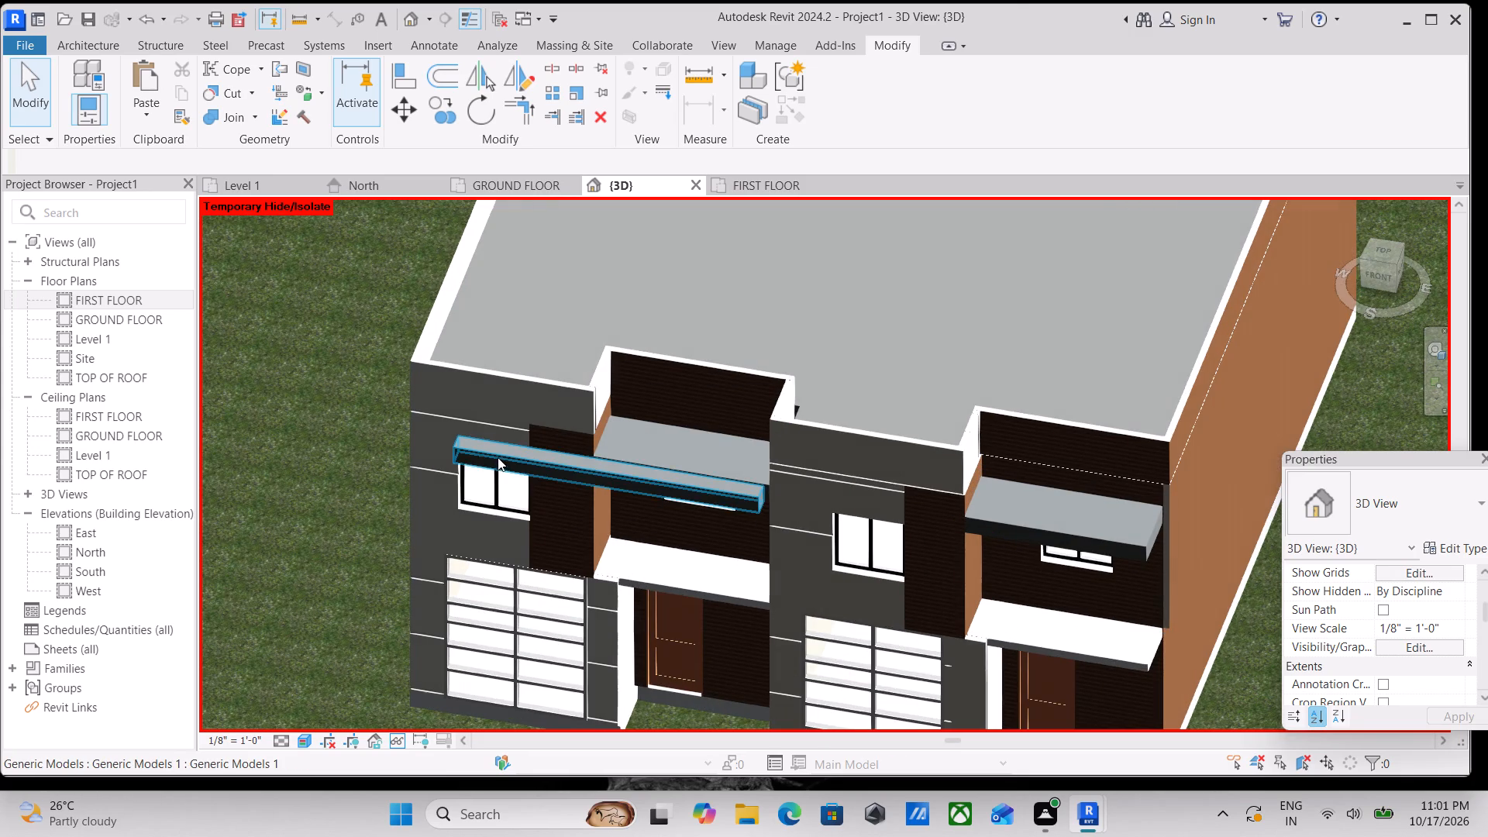
pyautogui.click(498, 457)
pyautogui.click(1388, 279)
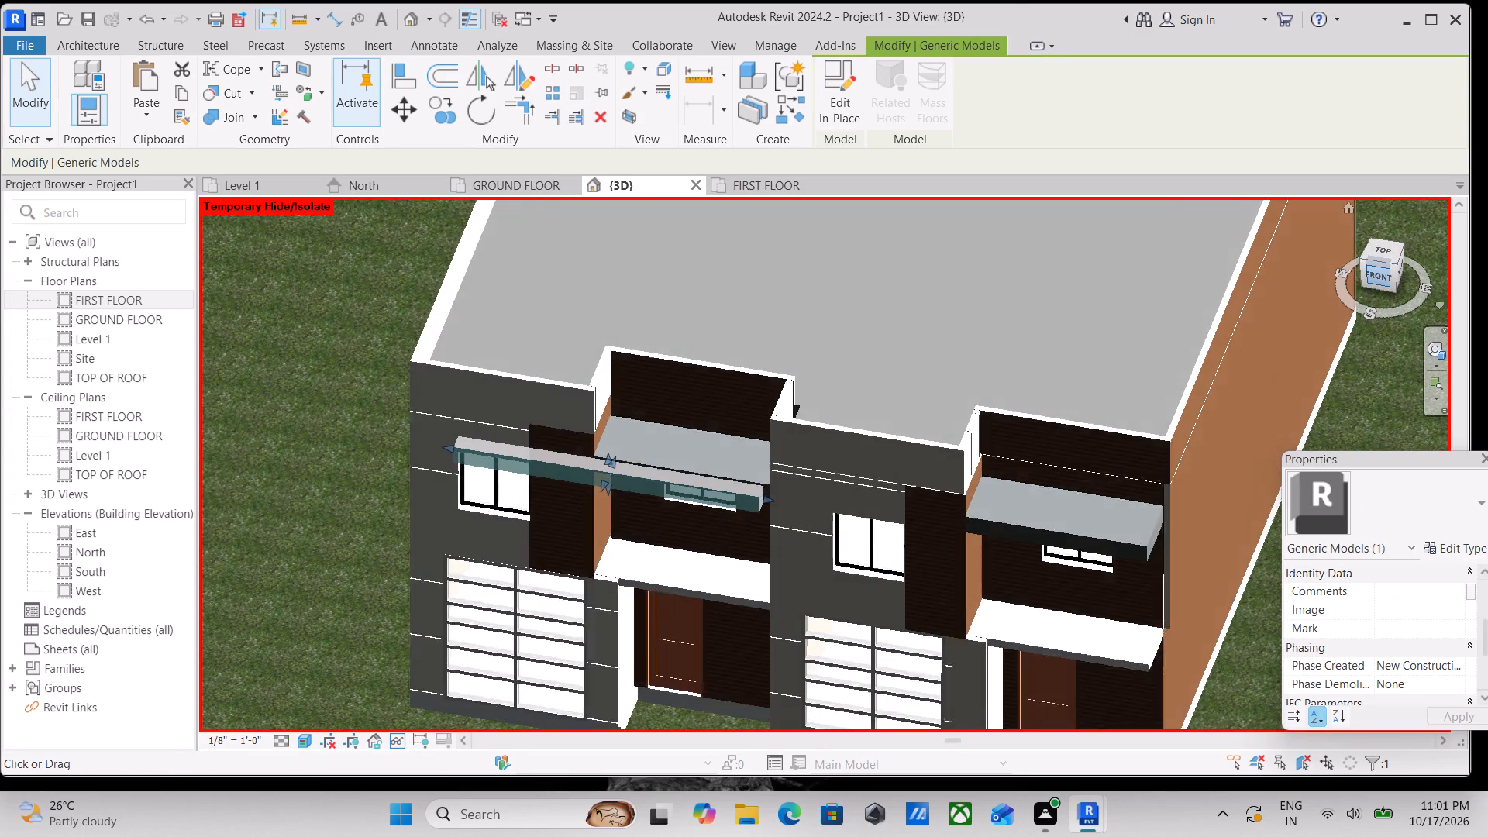
pyautogui.scroll(-2, 724, 431)
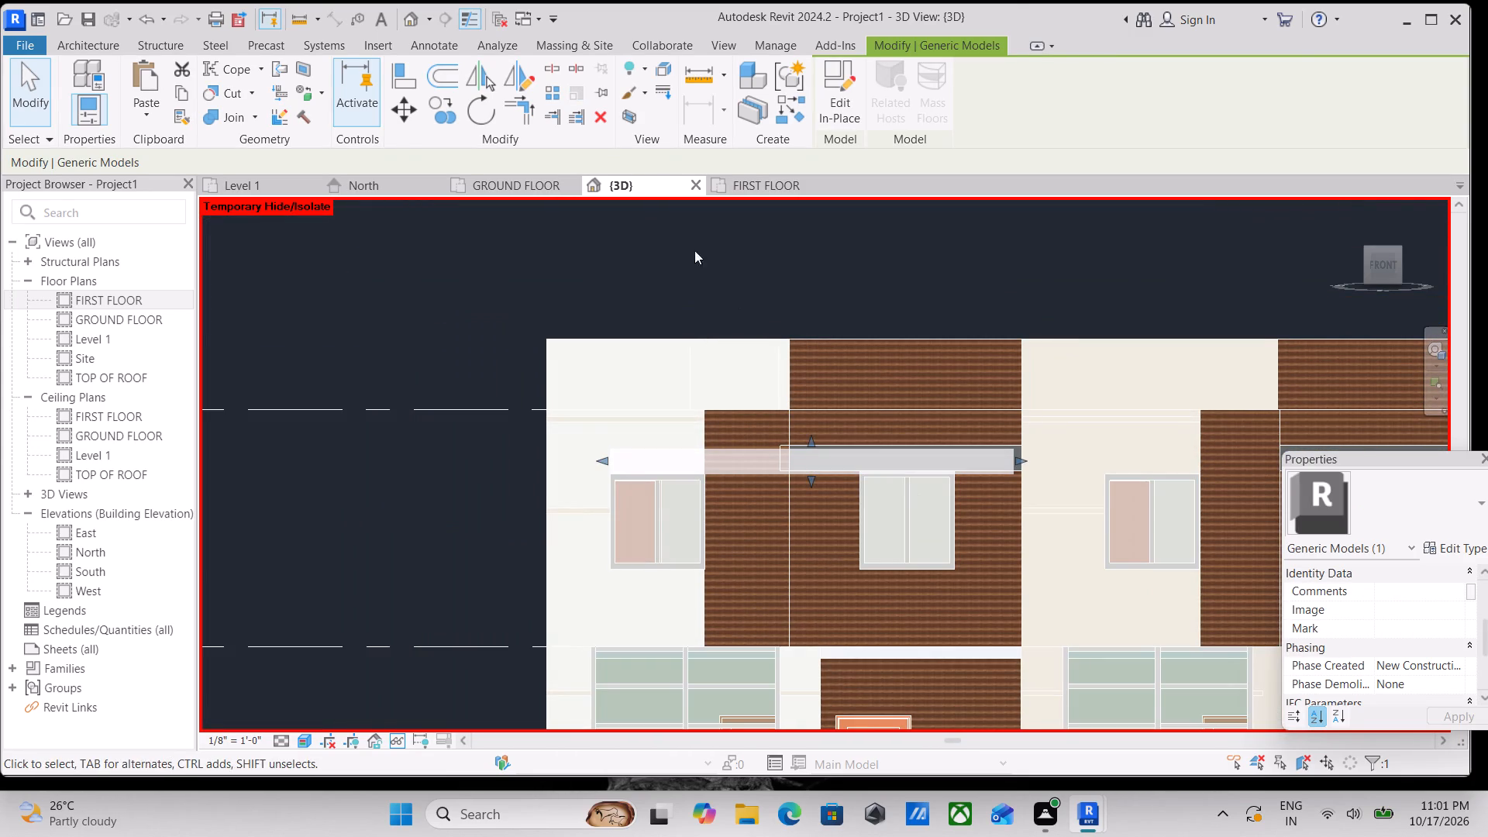
pyautogui.click(451, 115)
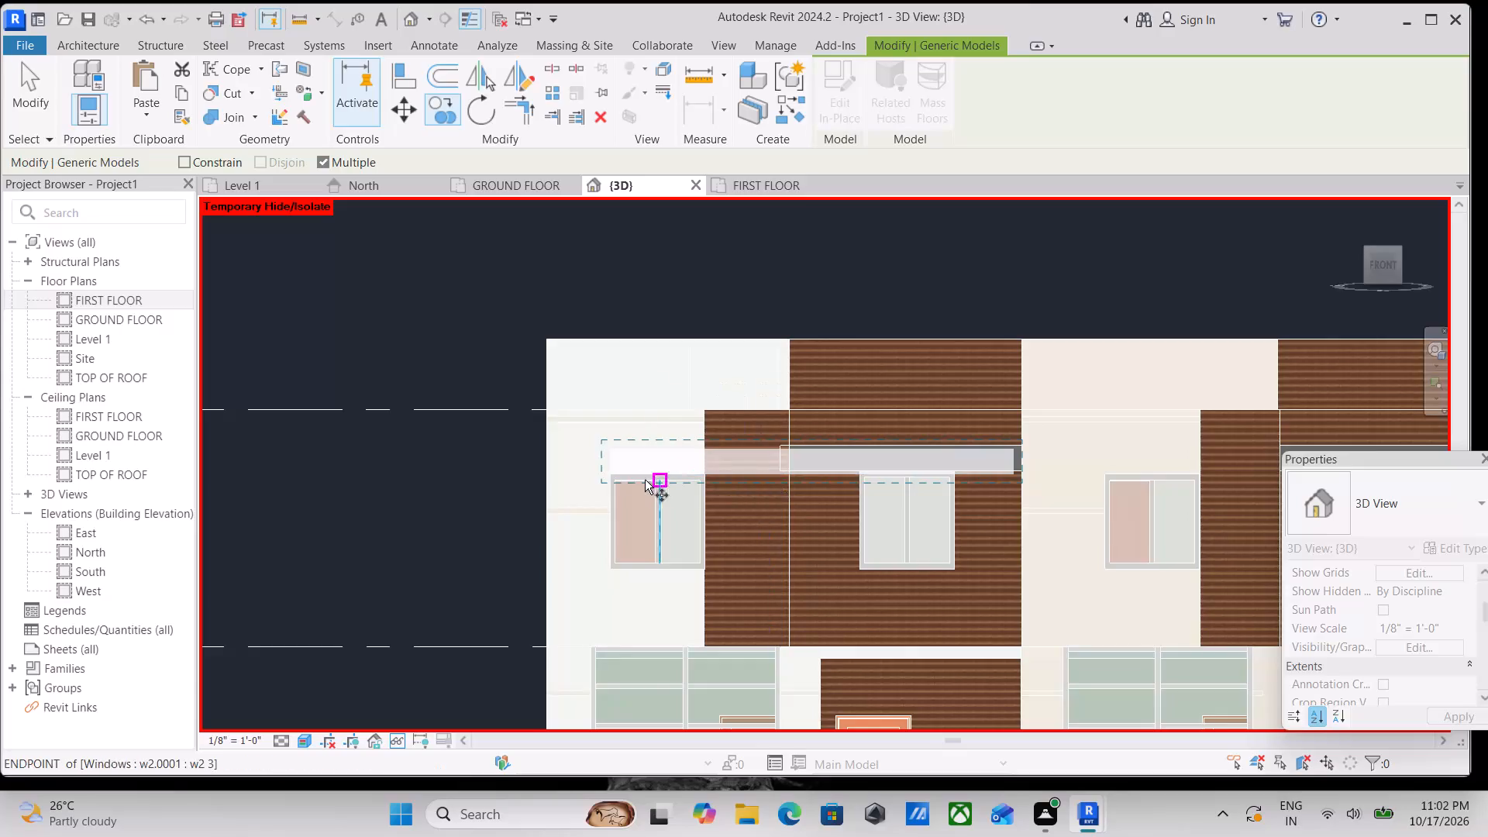
pyautogui.scroll(5, 638, 481)
pyautogui.click(591, 467)
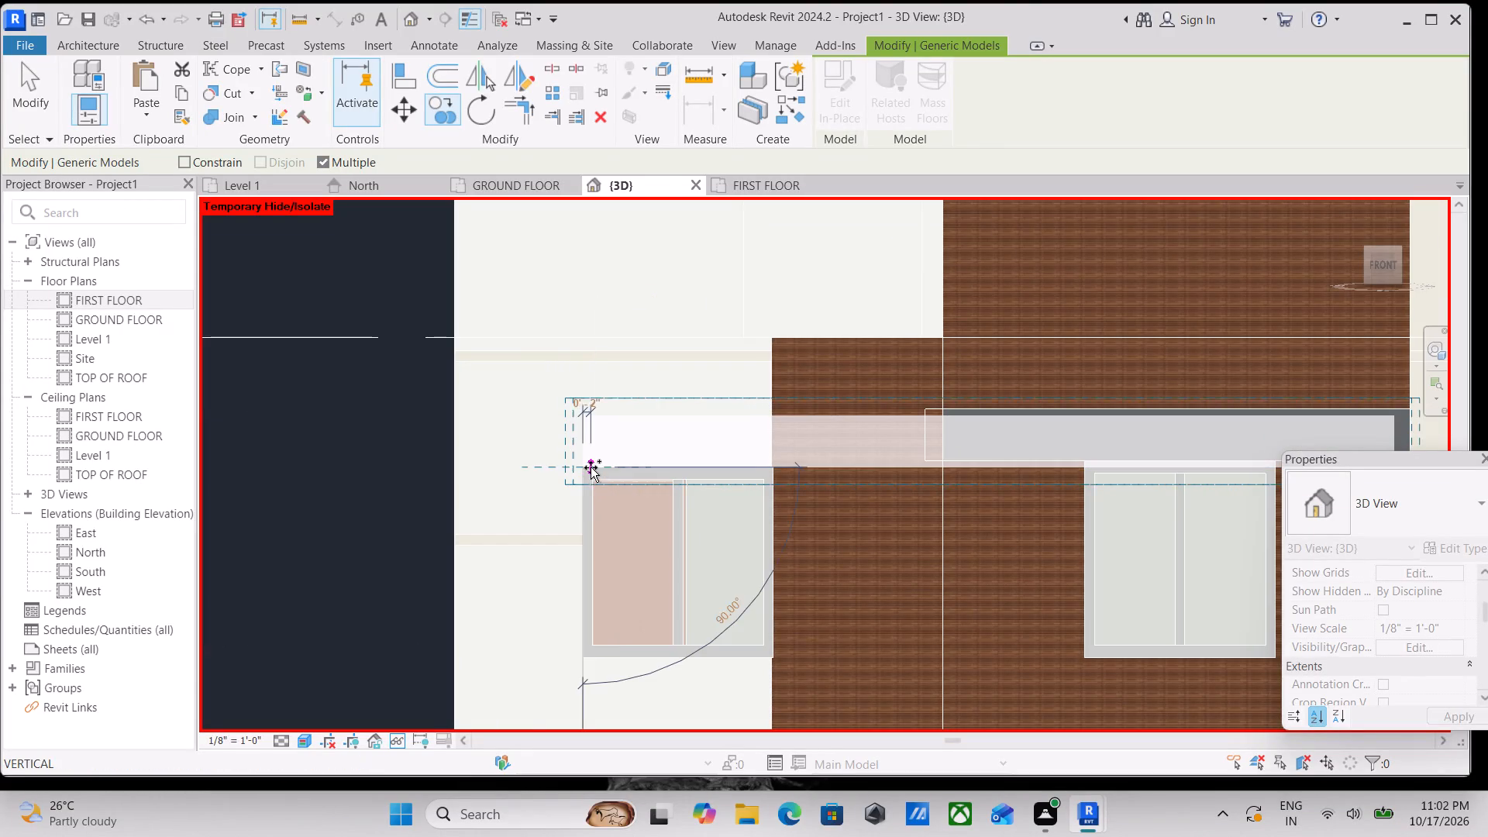
pyautogui.scroll(-2, 773, 449)
pyautogui.moveTo(773, 449); pyautogui.dragTo(499, 474, button='middle')
pyautogui.scroll(-1, 660, 471)
pyautogui.moveTo(660, 471); pyautogui.dragTo(499, 456, button='middle')
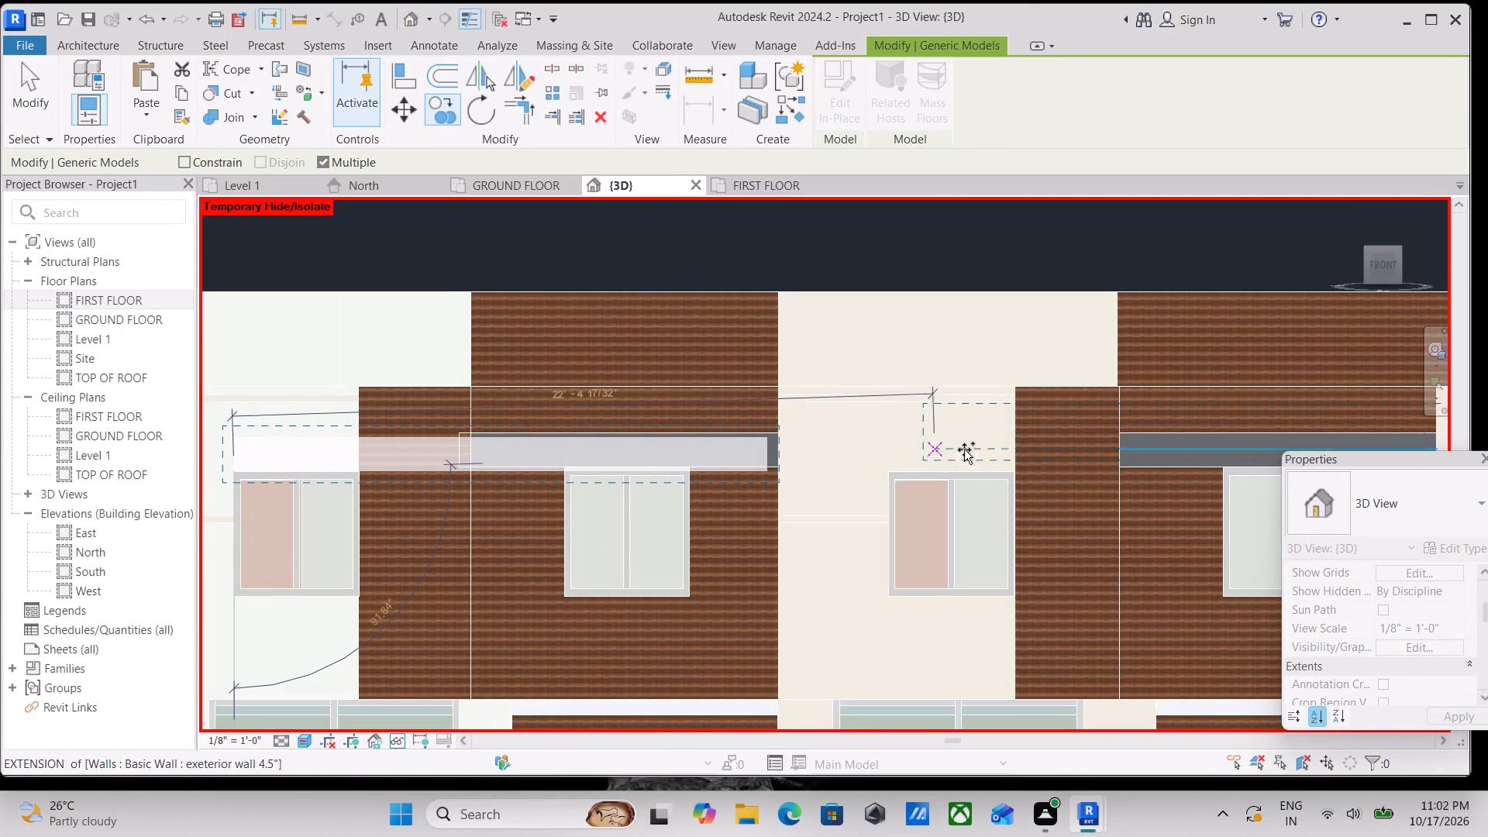
pyautogui.moveTo(1043, 453); pyautogui.dragTo(715, 452, button='middle')
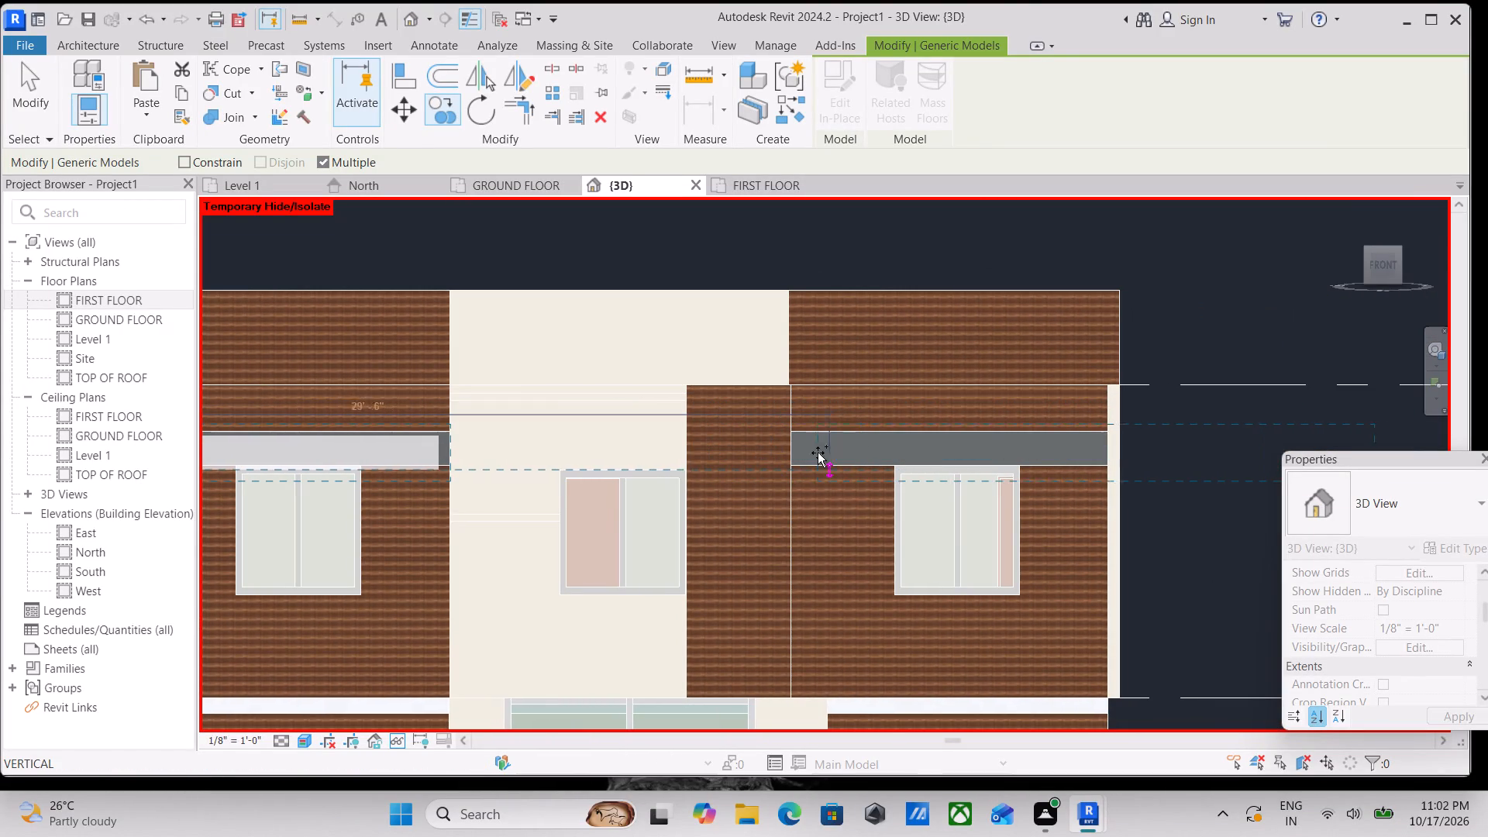
pyautogui.click(560, 467)
pyautogui.scroll(-3, 636, 447)
pyautogui.moveTo(636, 447); pyautogui.dragTo(663, 560, button='middle')
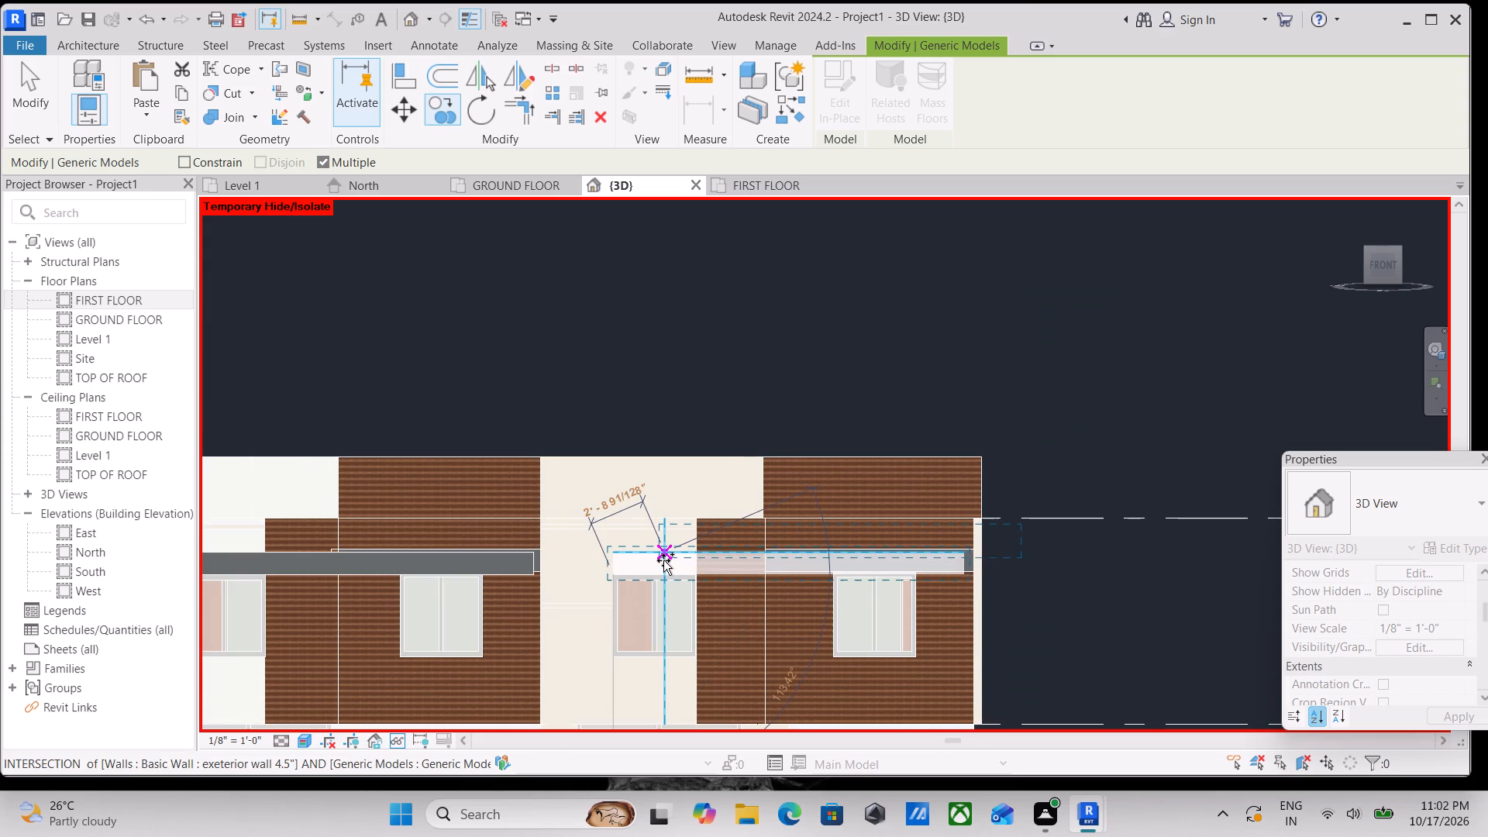
pyautogui.press('Escape')
pyautogui.scroll(-4, 663, 560)
pyautogui.press('Escape')
pyautogui.scroll(-3, 741, 498)
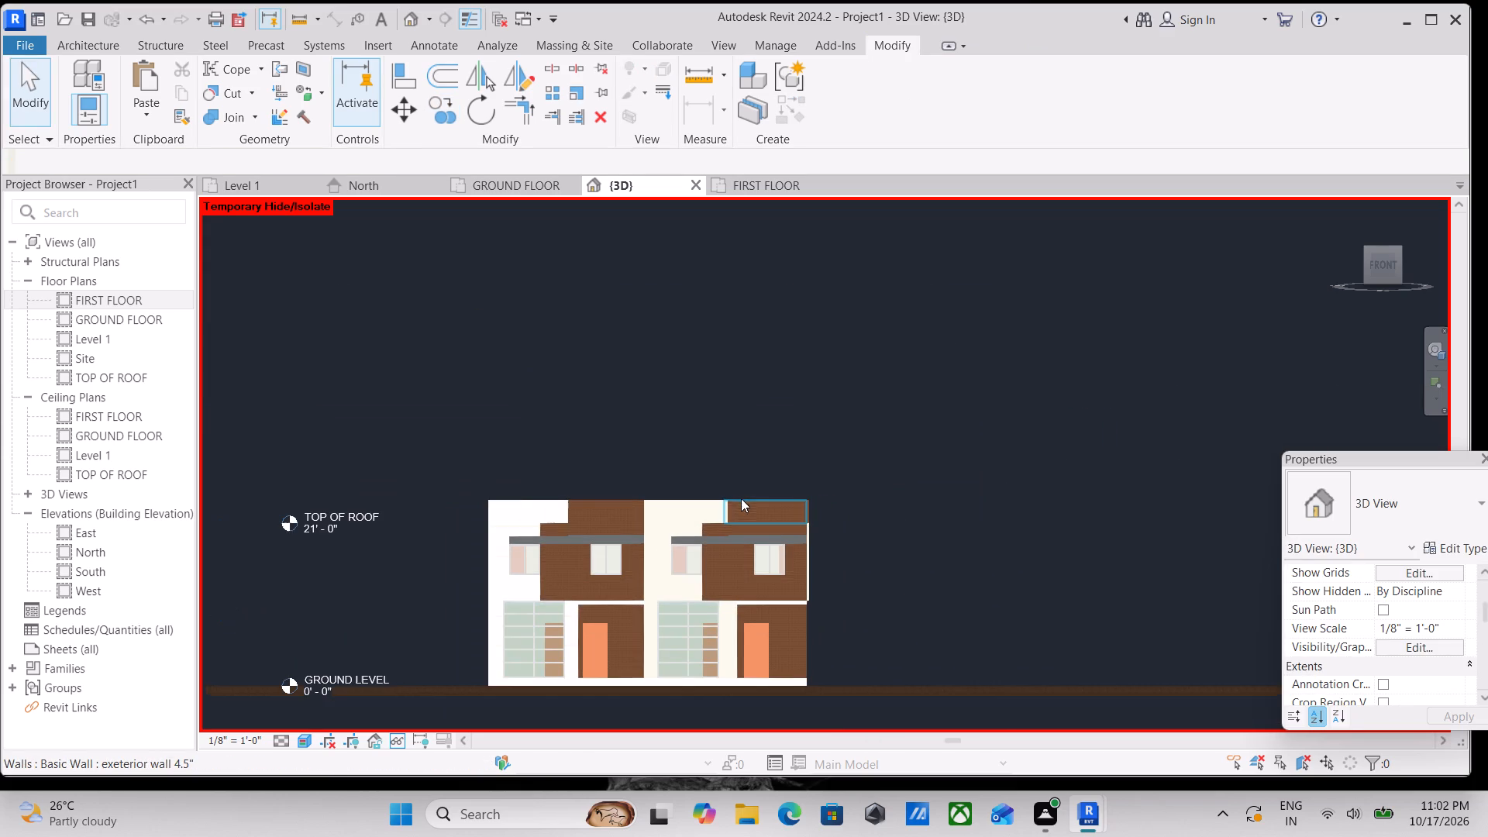
# Examine how the copied long band and the recess blocks sit on both units, from an angled view and from above.
pyautogui.keyDown('shift'); pyautogui.moveTo(751, 470); pyautogui.dragTo(677, 771, button='middle'); pyautogui.keyUp('shift')
pyautogui.scroll(1, 817, 618)
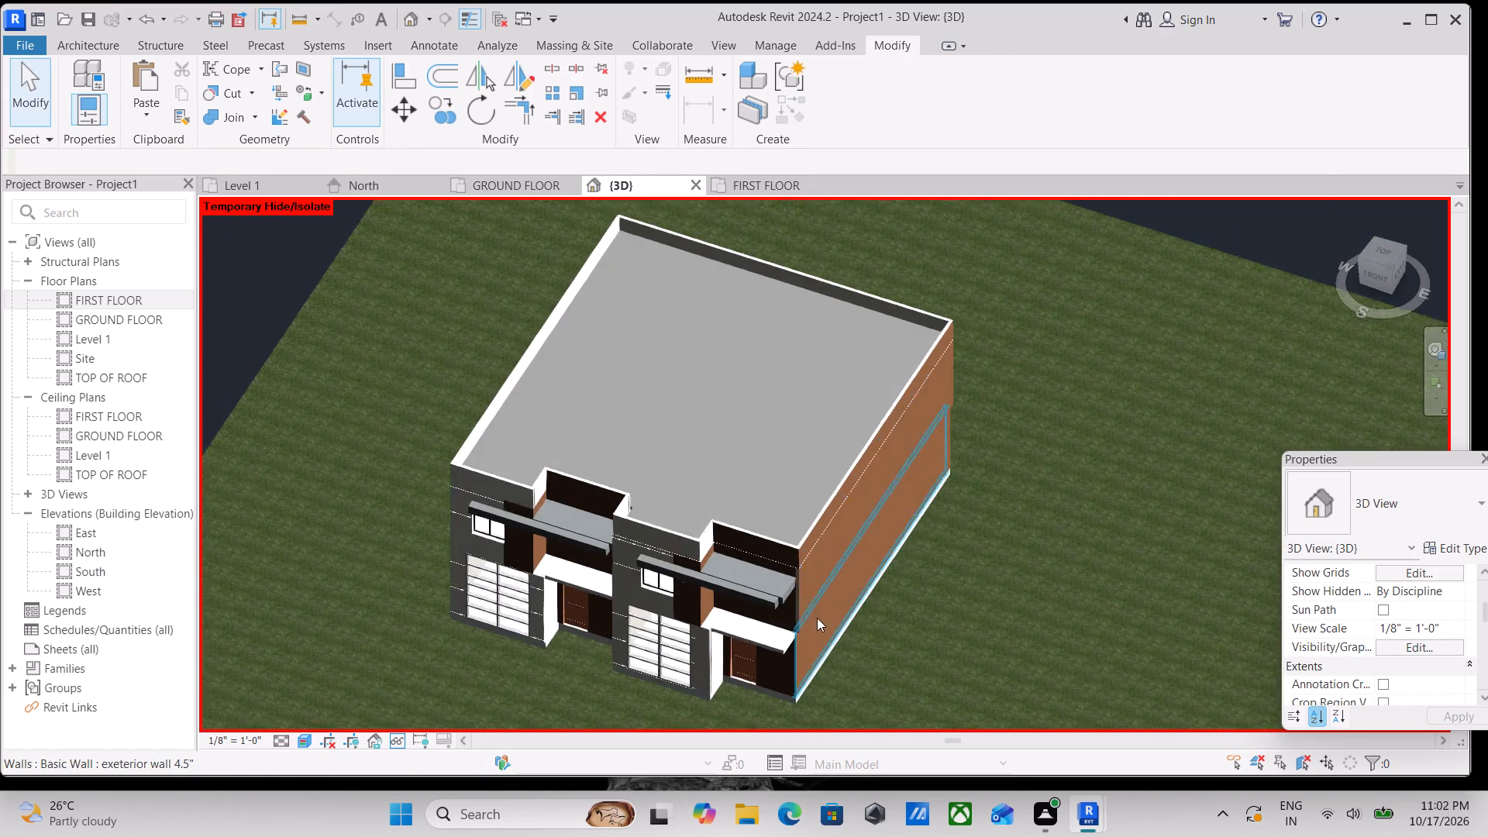
pyautogui.scroll(1, 817, 618)
pyautogui.scroll(-1, 763, 625)
pyautogui.scroll(6, 760, 625)
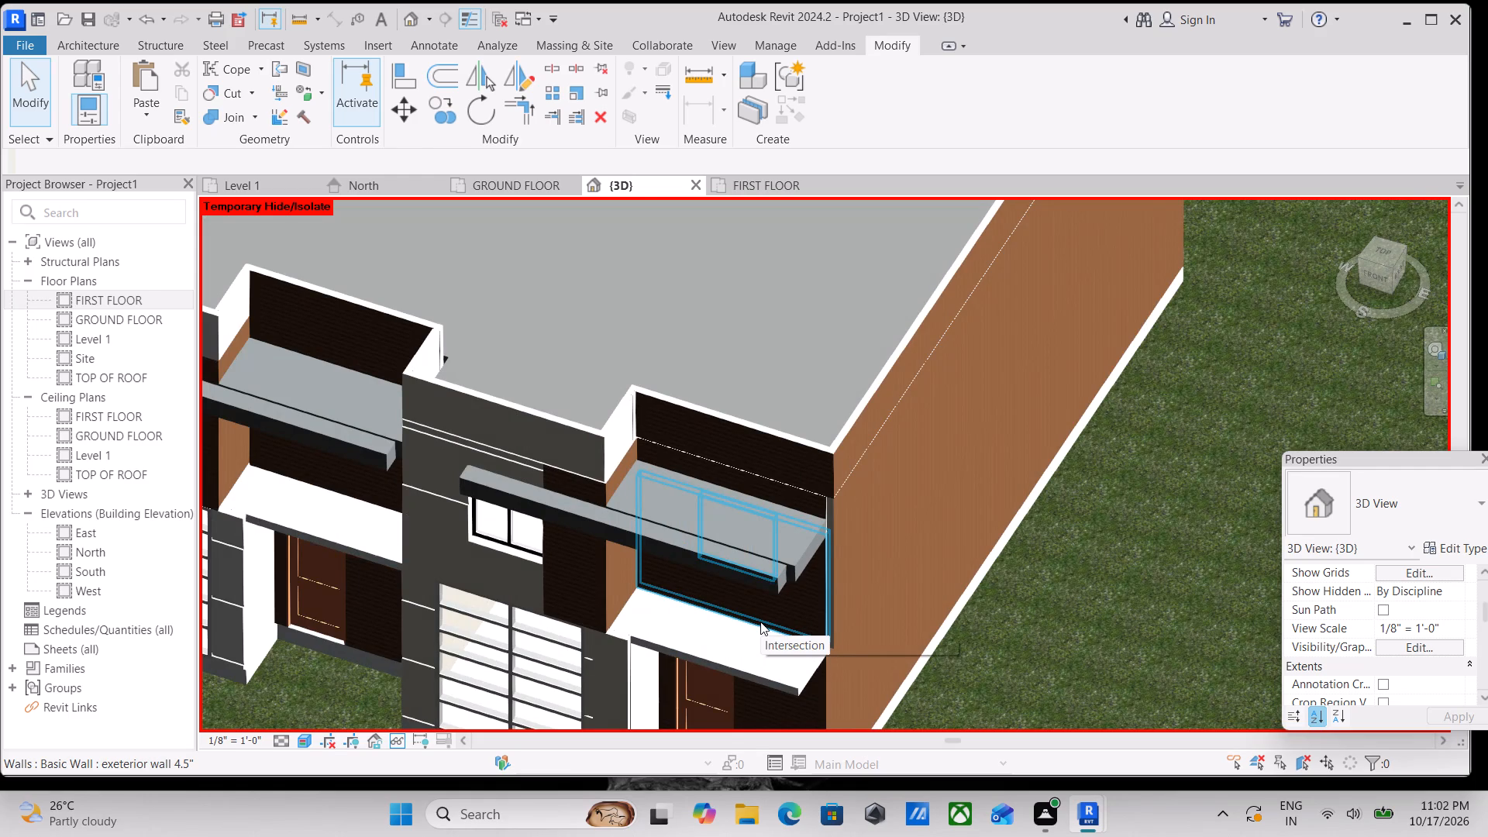
pyautogui.scroll(-2, 769, 635)
pyautogui.moveTo(769, 635); pyautogui.dragTo(773, 497, button='middle')
pyautogui.scroll(3, 773, 453)
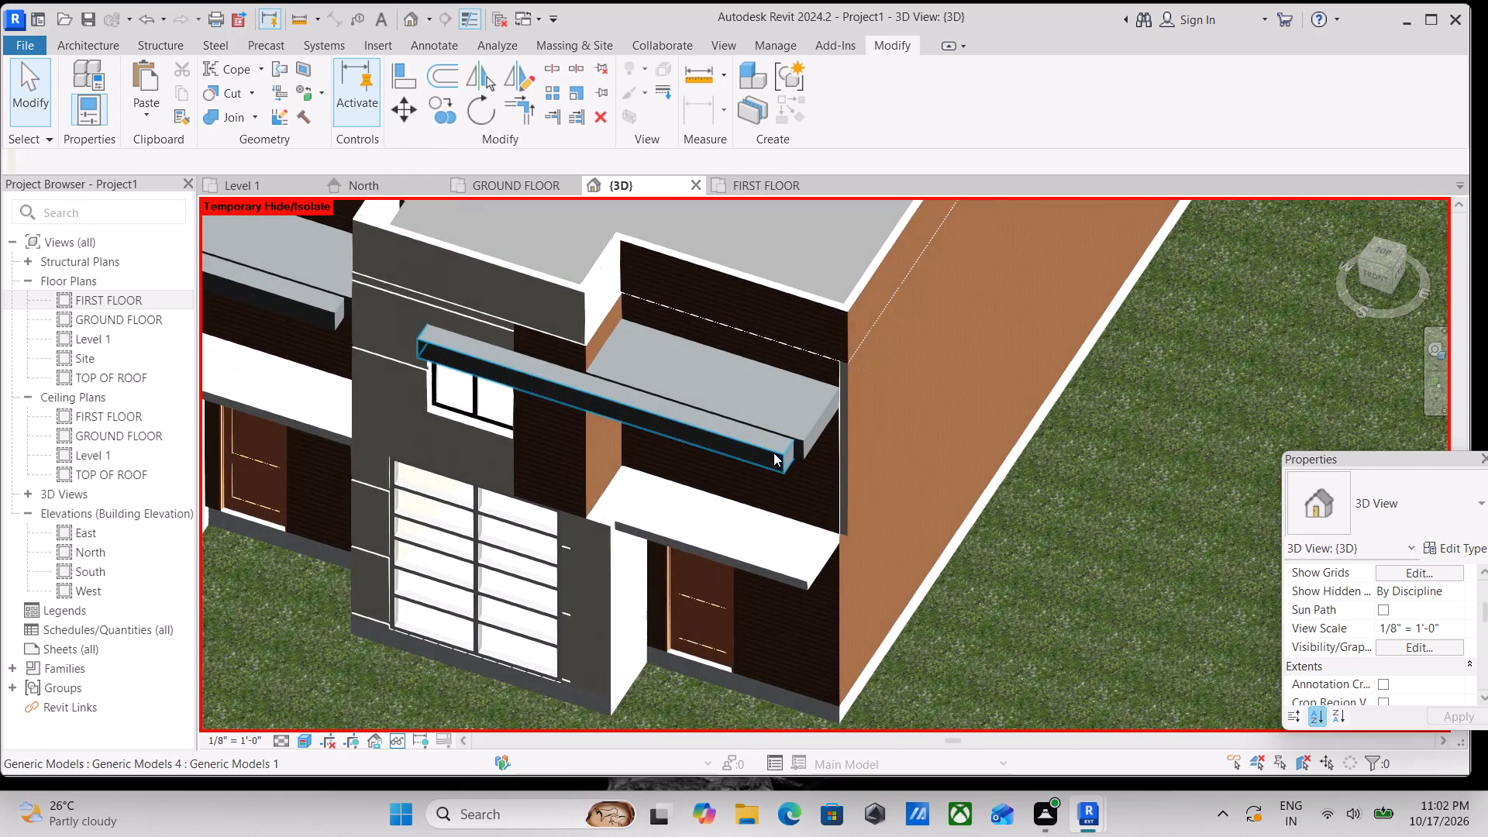
pyautogui.click(773, 451)
pyautogui.click(795, 459)
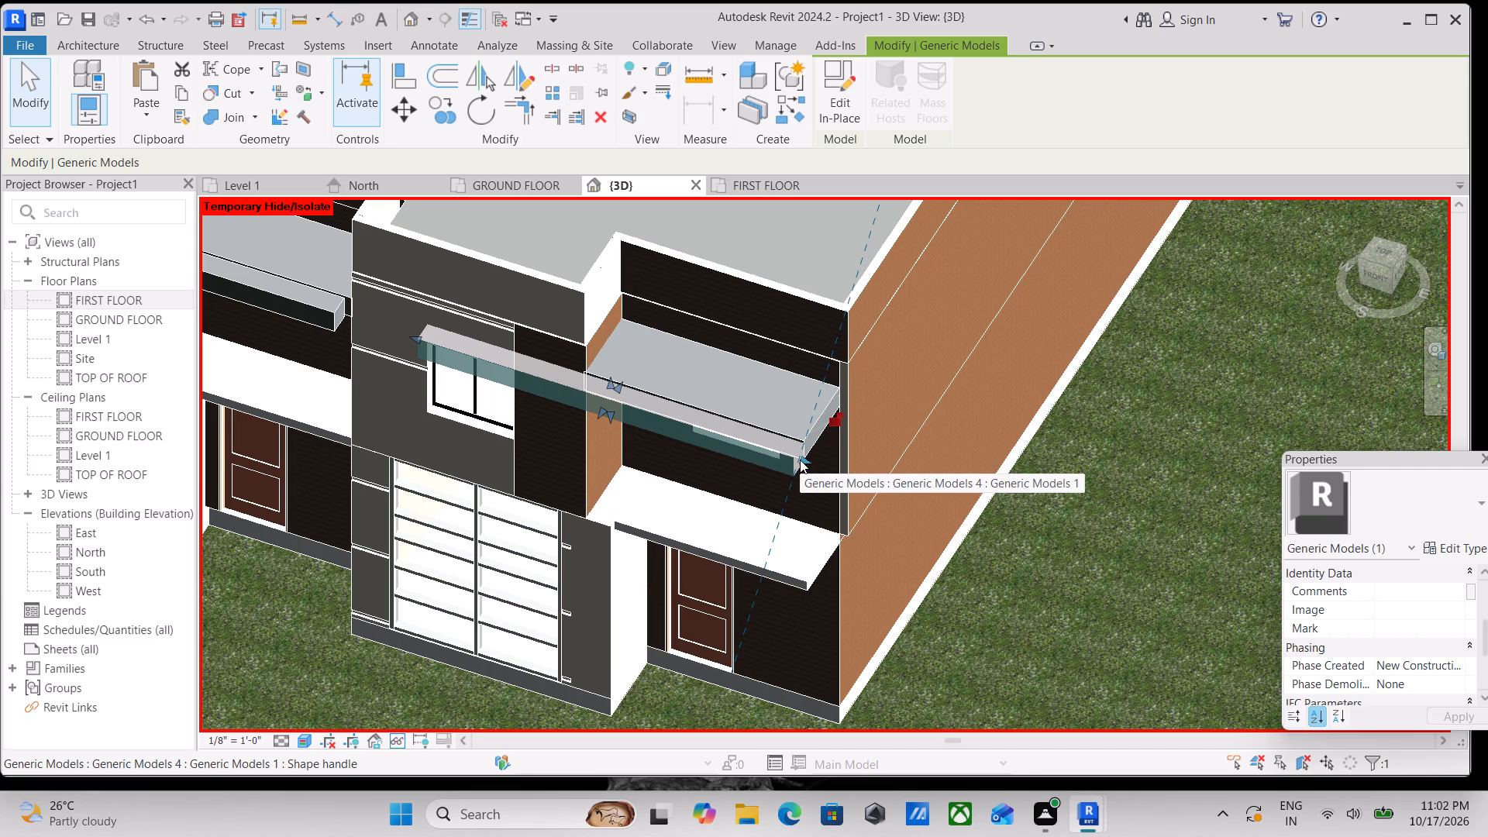
pyautogui.scroll(-5, 802, 460)
pyautogui.scroll(-1, 581, 530)
pyautogui.scroll(2, 515, 542)
pyautogui.scroll(3, 469, 499)
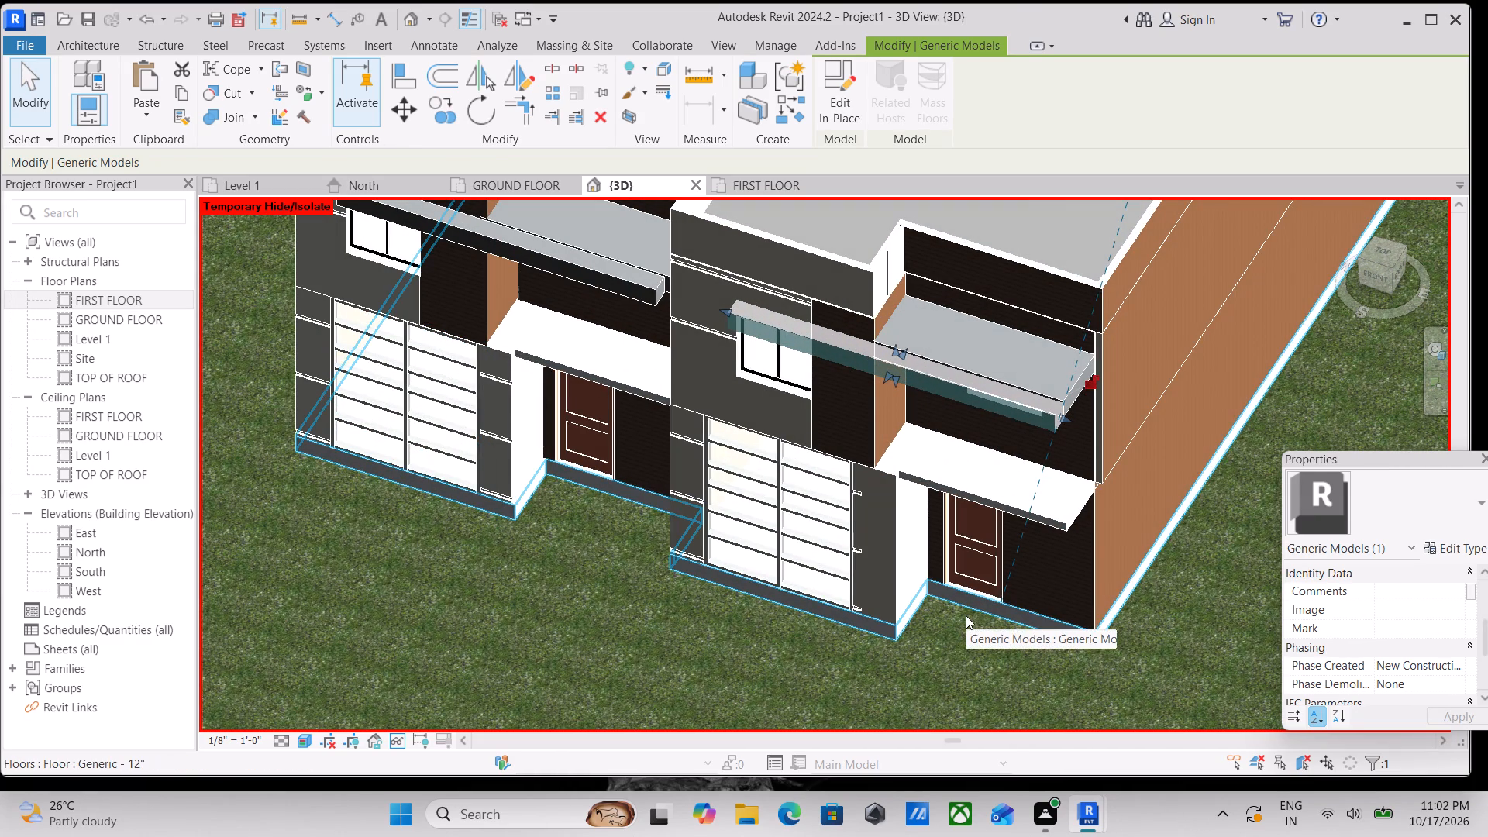
pyautogui.scroll(-2, 728, 552)
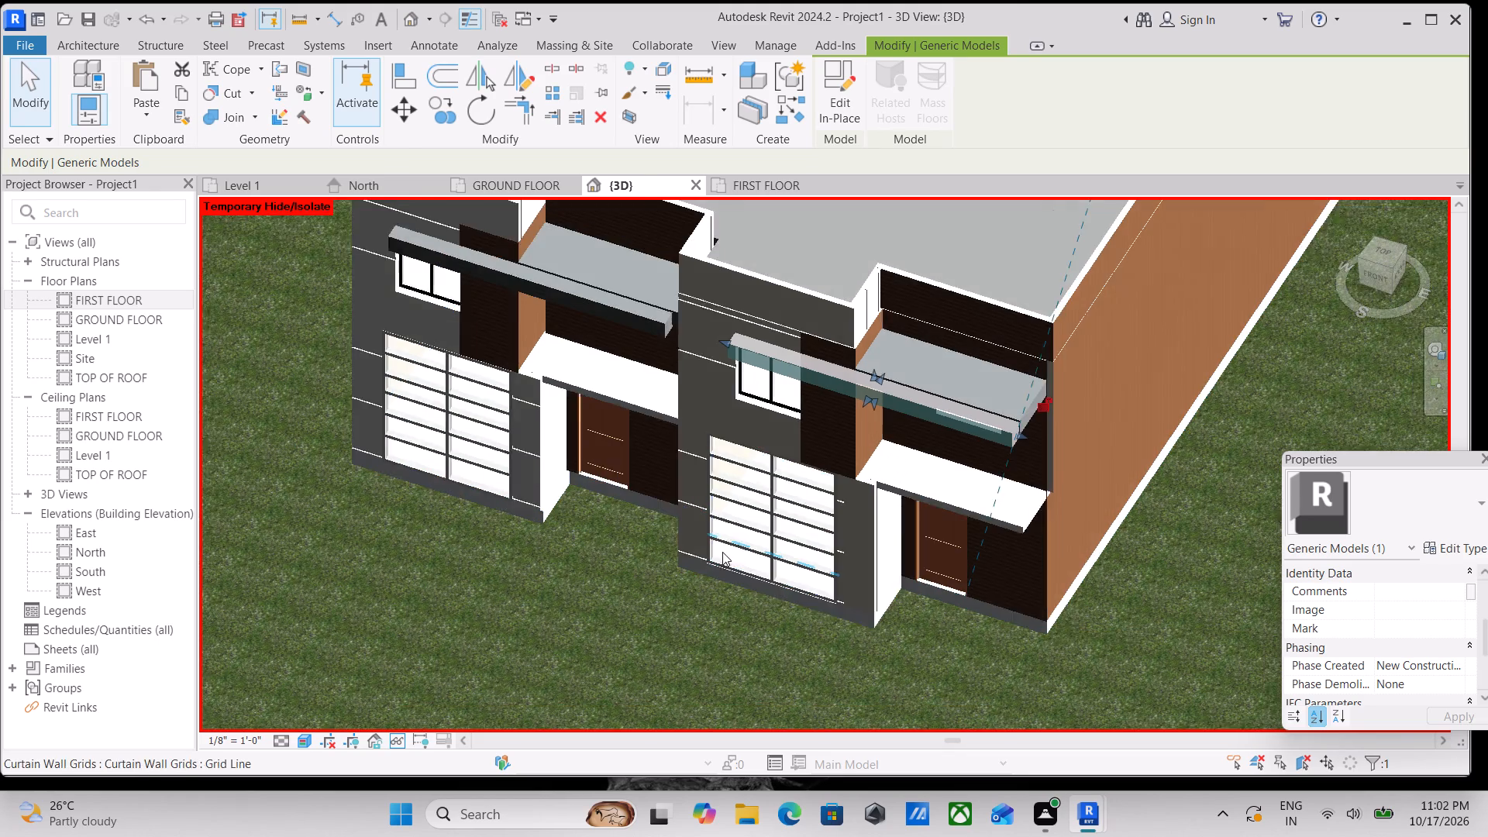
pyautogui.moveTo(701, 544); pyautogui.dragTo(795, 638, button='middle')
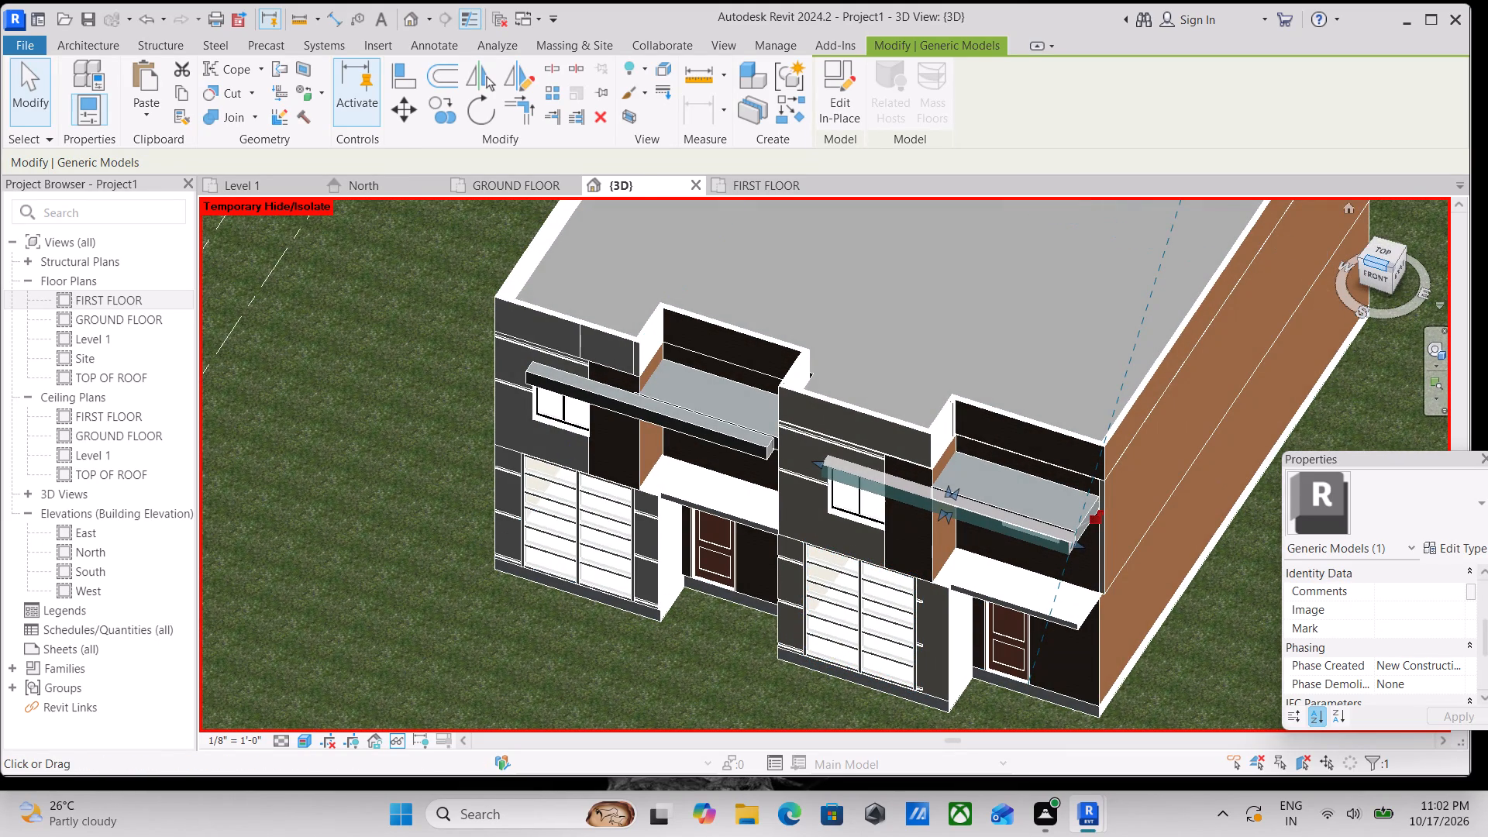
pyautogui.click(1383, 255)
pyautogui.scroll(-10, 722, 445)
pyautogui.moveTo(695, 456); pyautogui.dragTo(754, 613, button='middle')
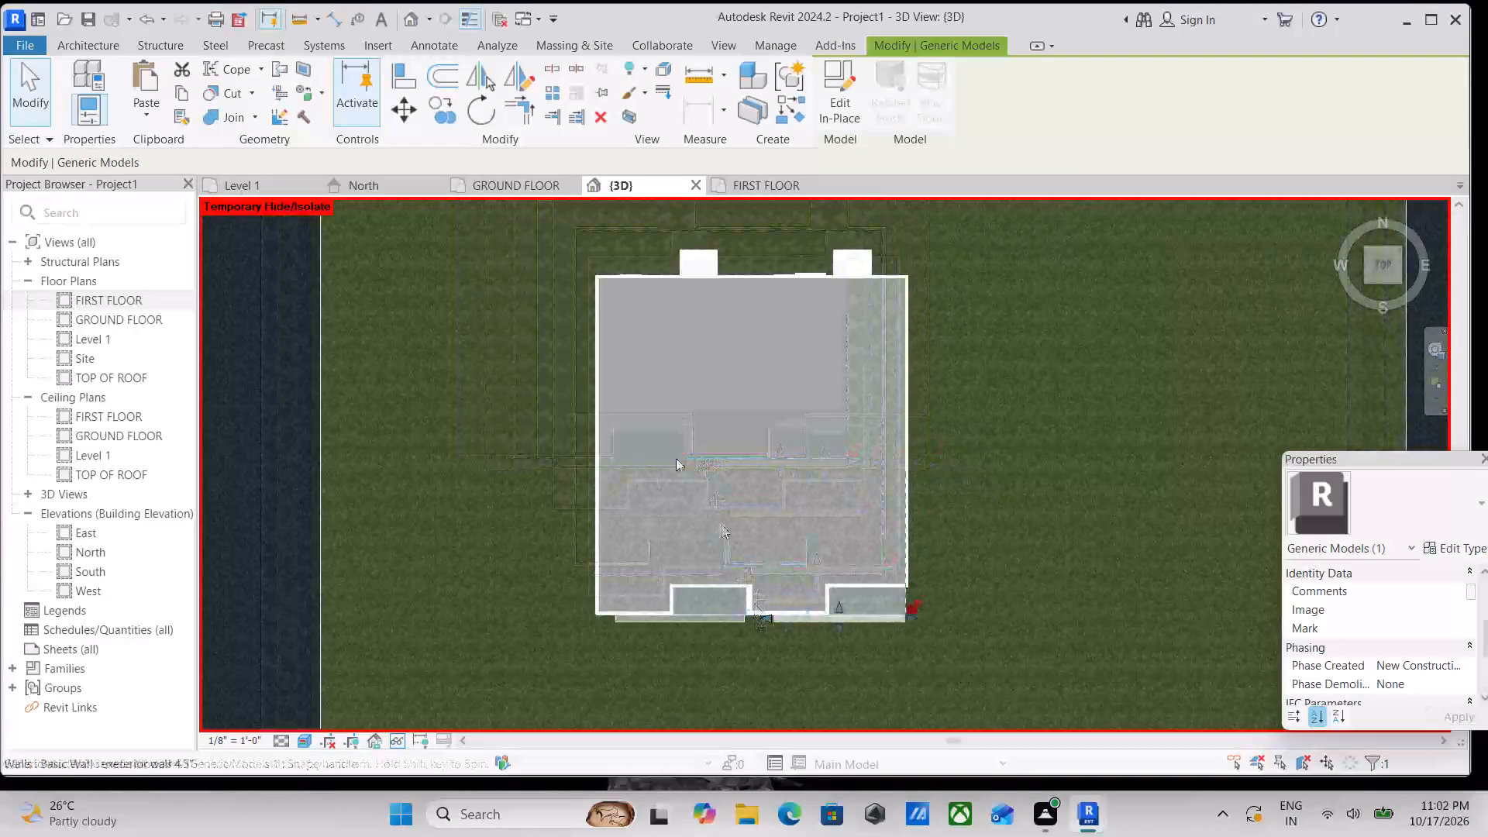
pyautogui.scroll(-1, 555, 360)
pyautogui.moveTo(562, 373); pyautogui.dragTo(604, 456, button='middle')
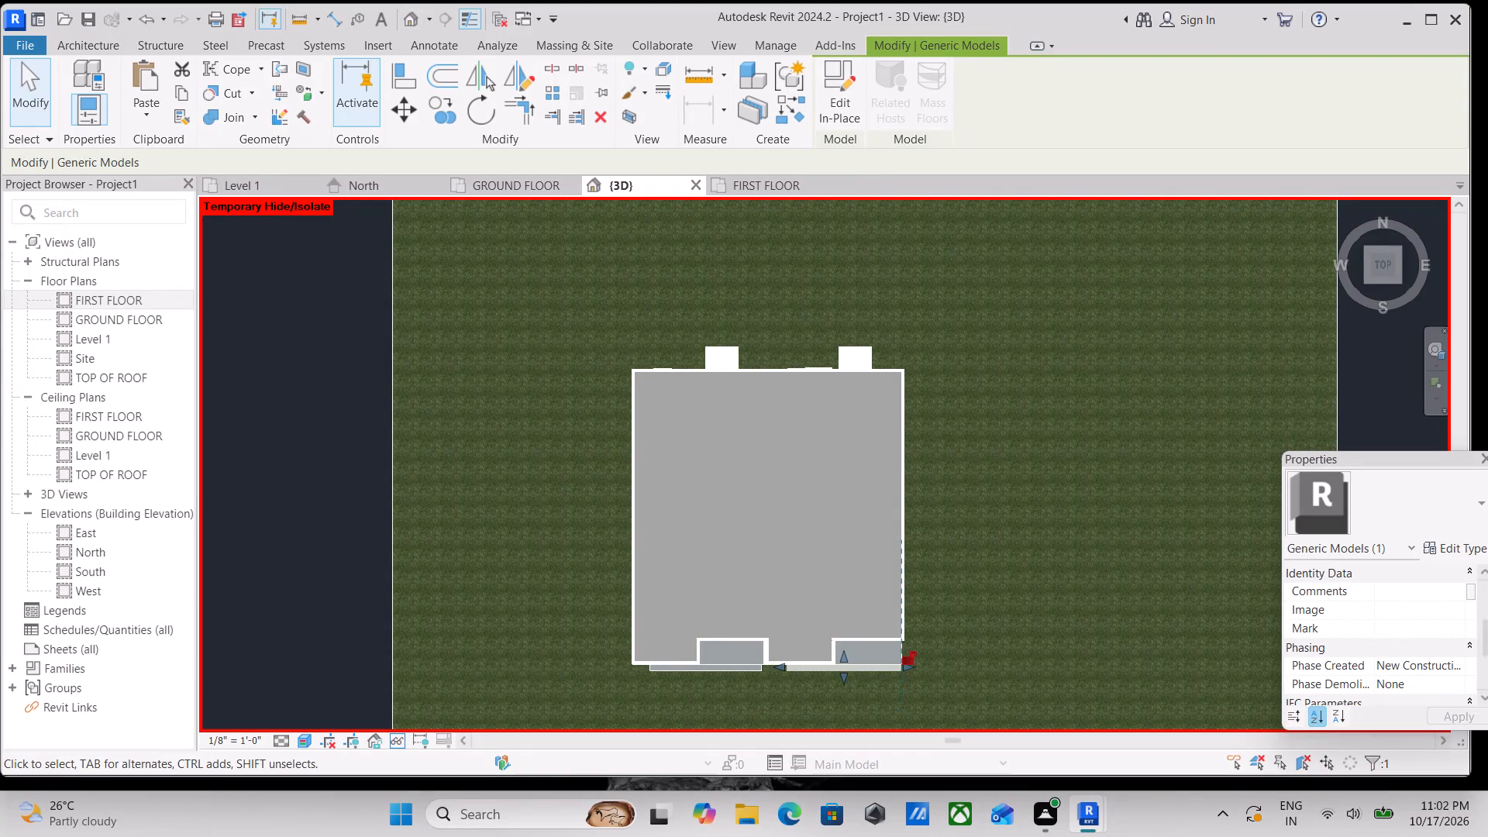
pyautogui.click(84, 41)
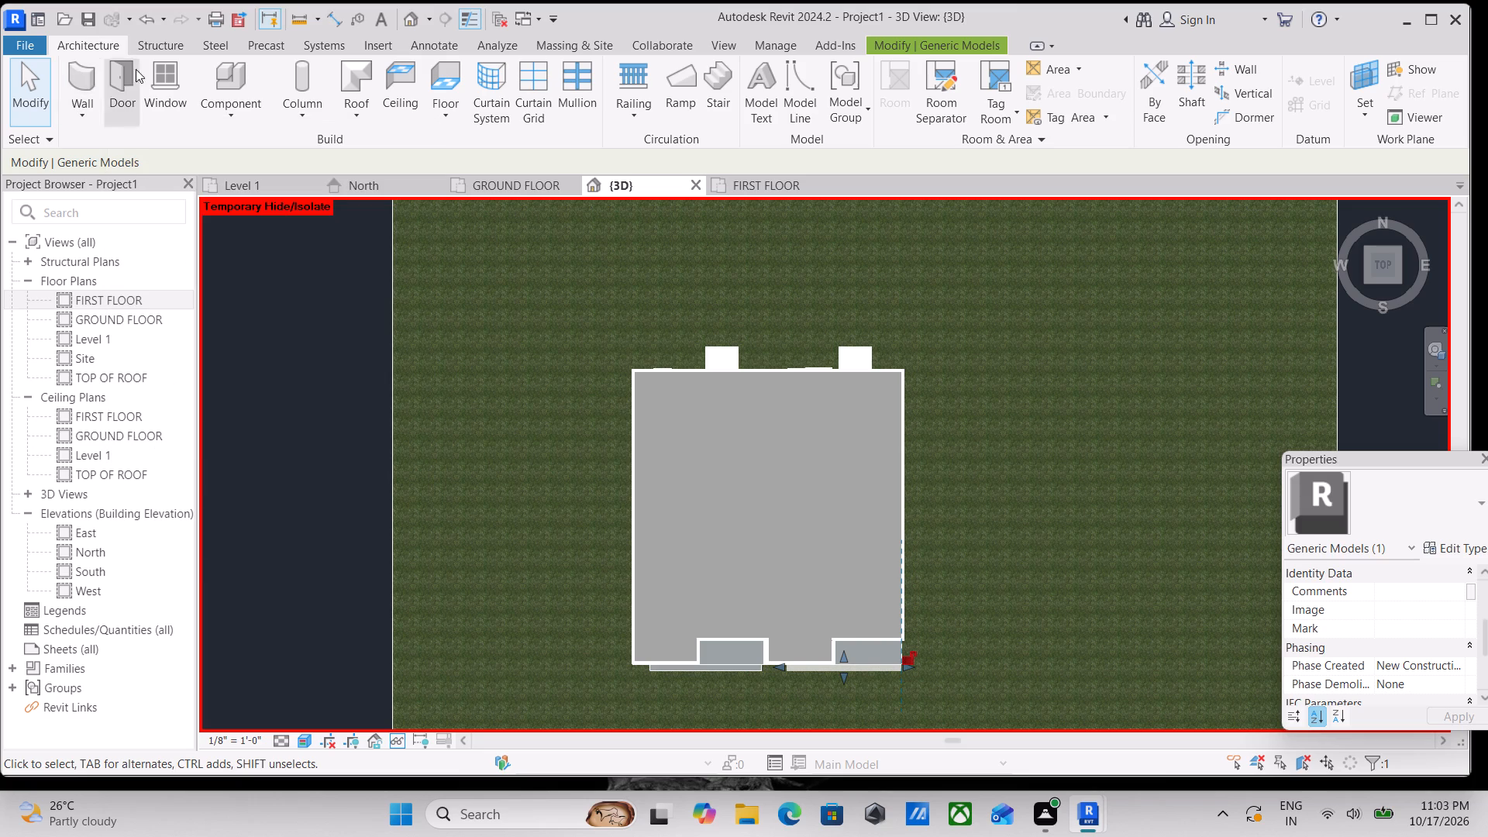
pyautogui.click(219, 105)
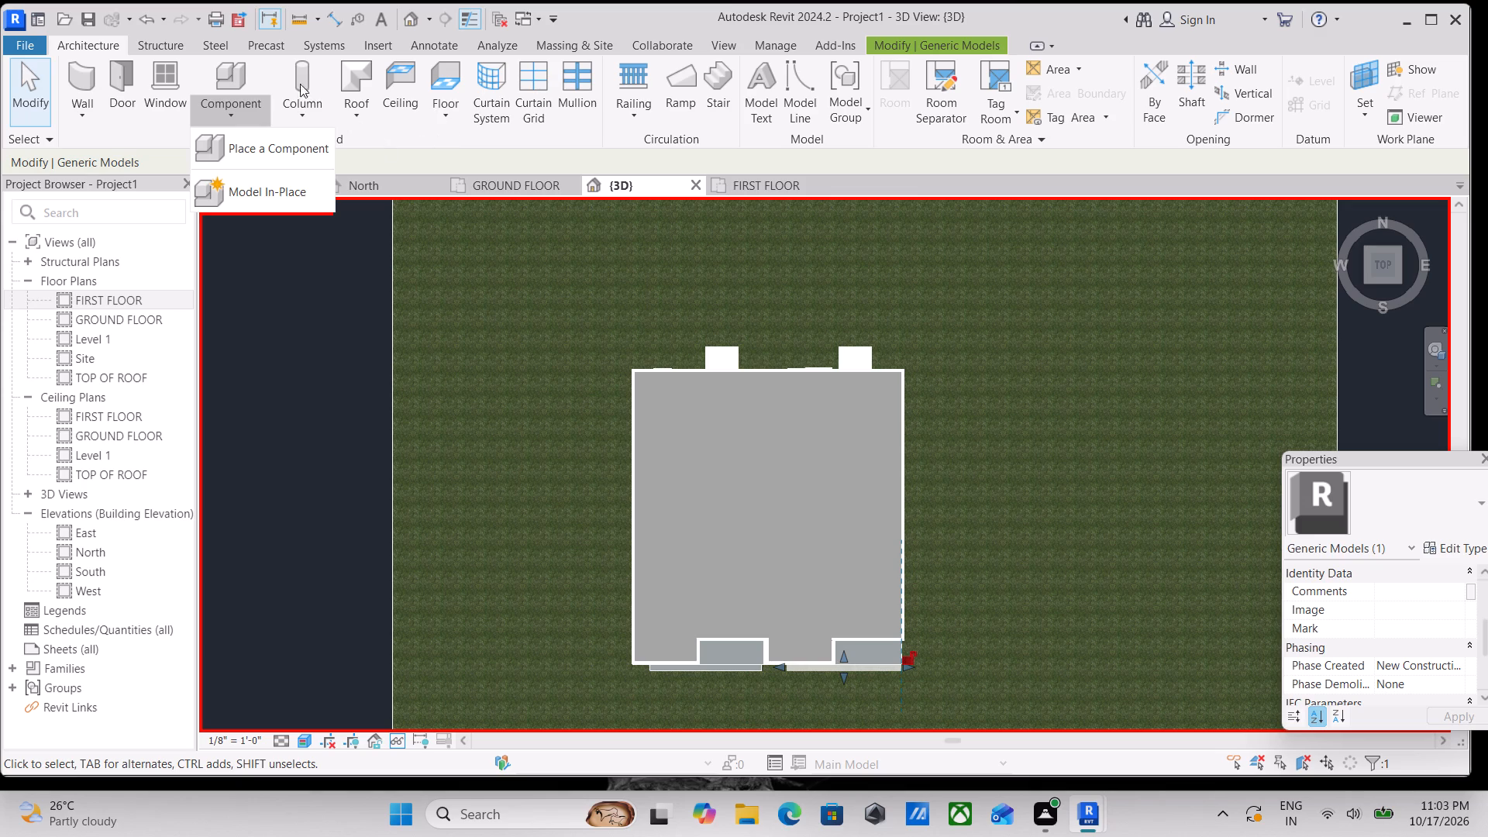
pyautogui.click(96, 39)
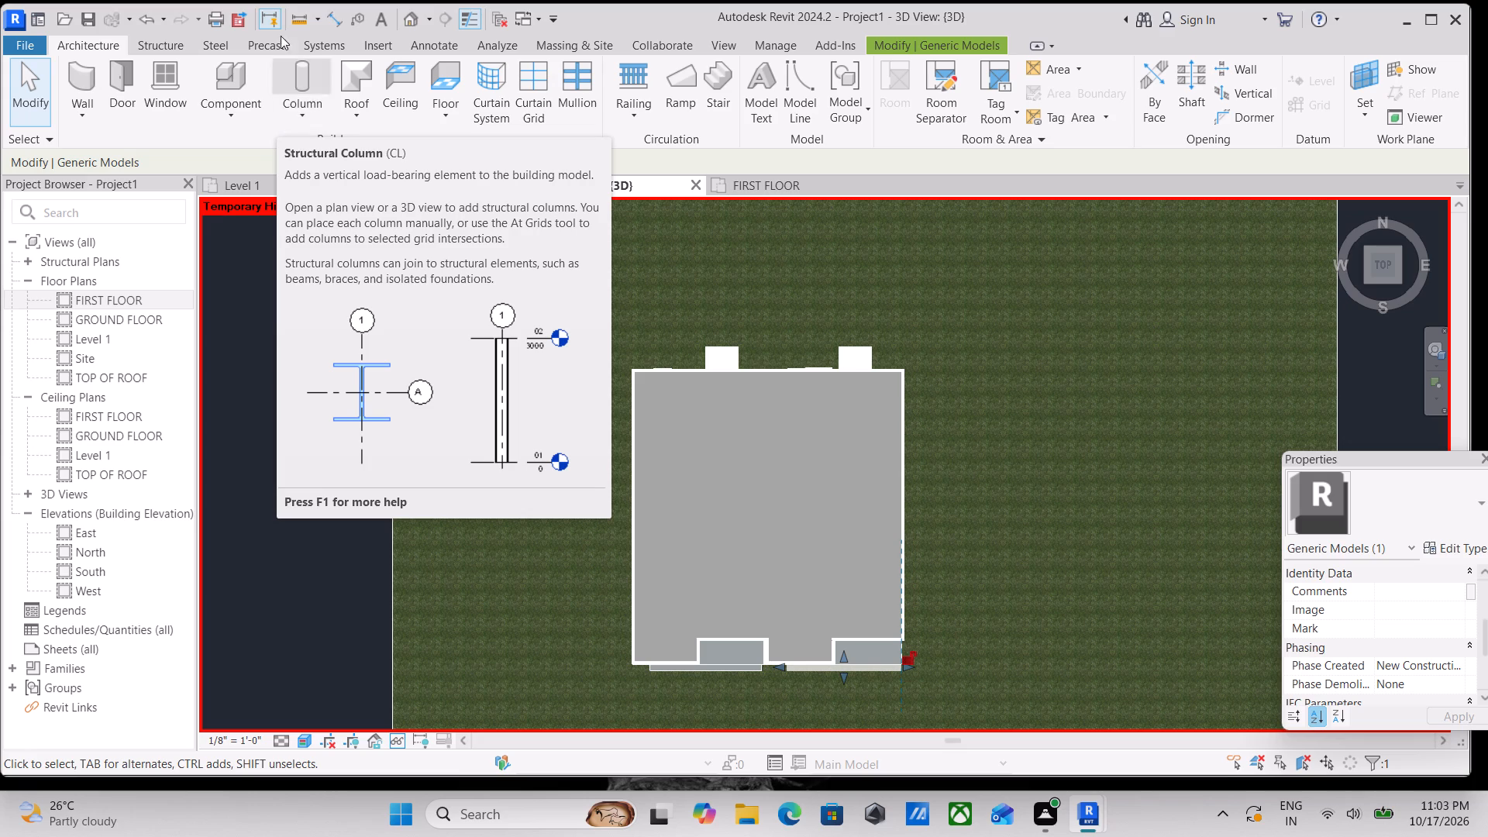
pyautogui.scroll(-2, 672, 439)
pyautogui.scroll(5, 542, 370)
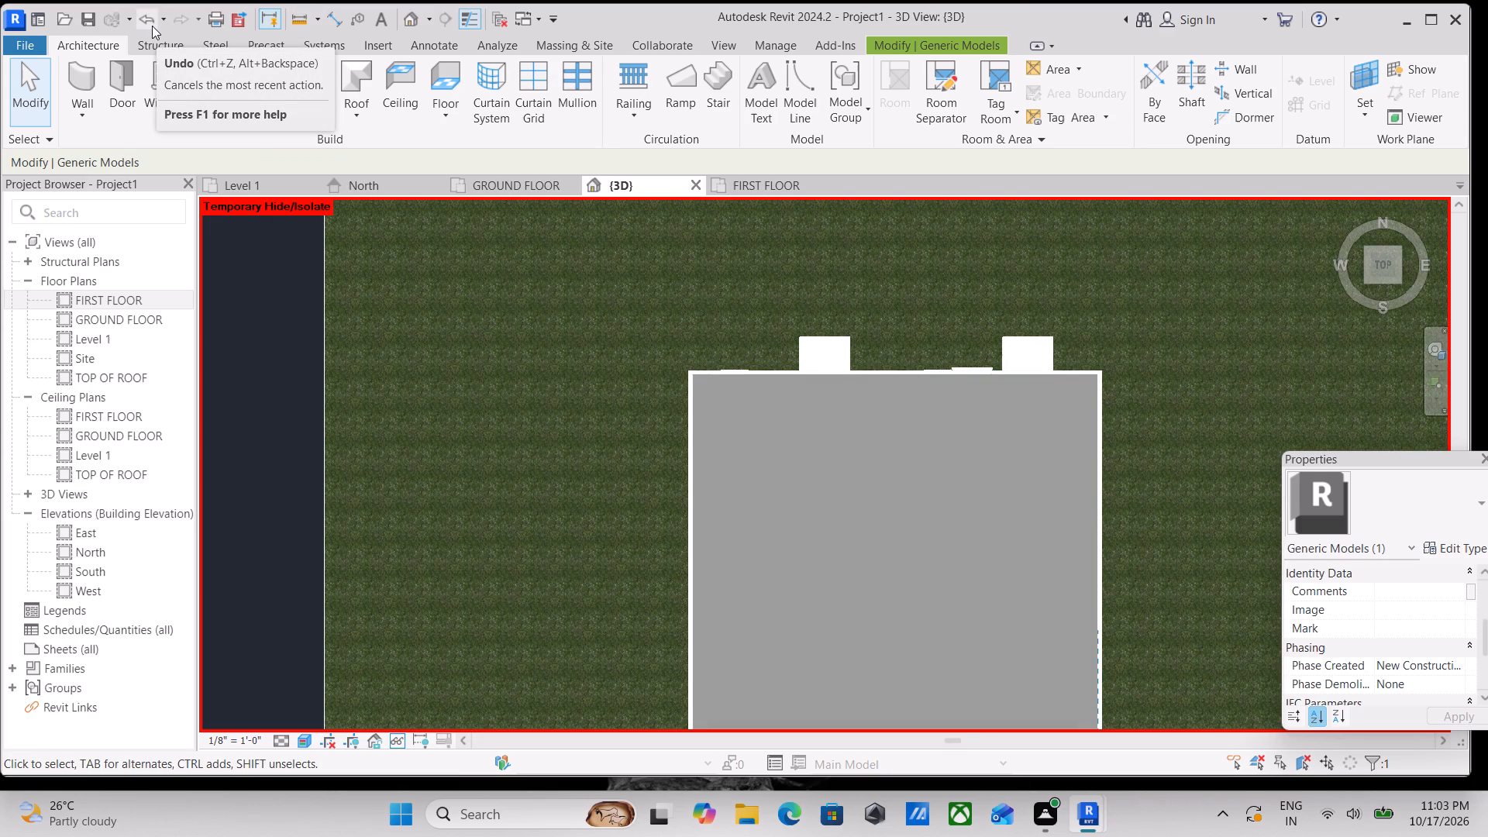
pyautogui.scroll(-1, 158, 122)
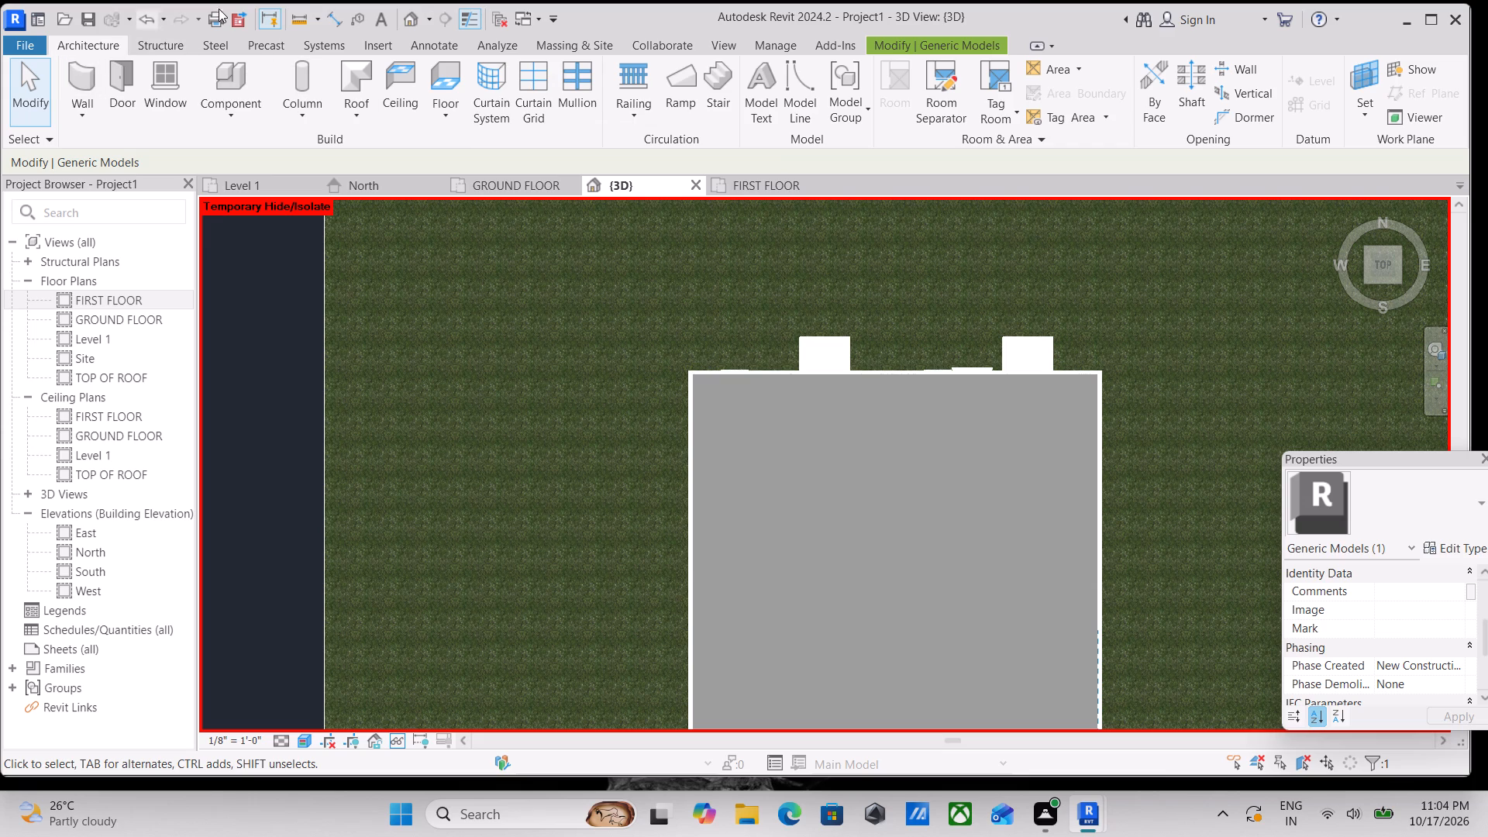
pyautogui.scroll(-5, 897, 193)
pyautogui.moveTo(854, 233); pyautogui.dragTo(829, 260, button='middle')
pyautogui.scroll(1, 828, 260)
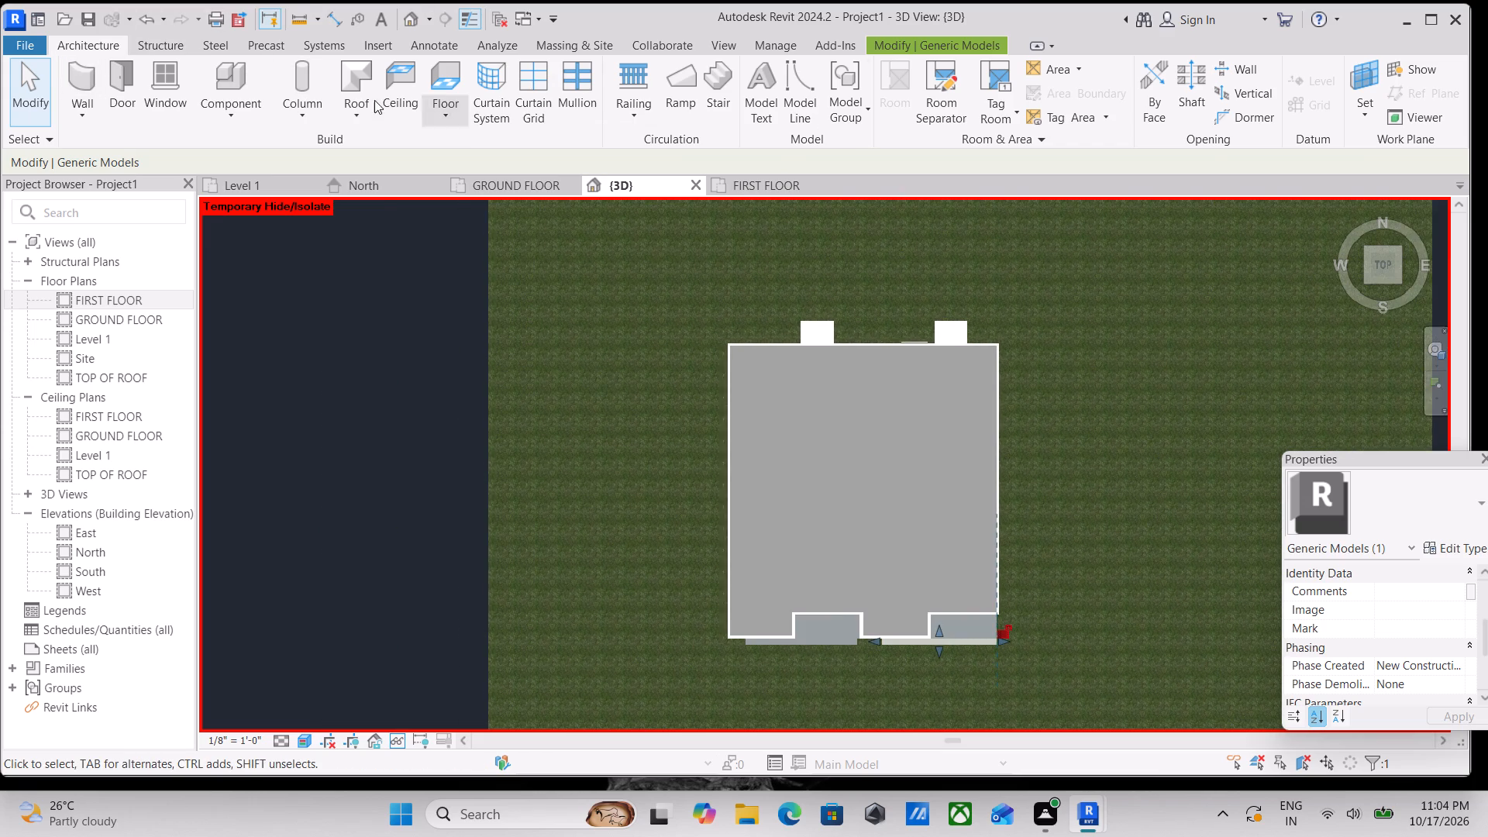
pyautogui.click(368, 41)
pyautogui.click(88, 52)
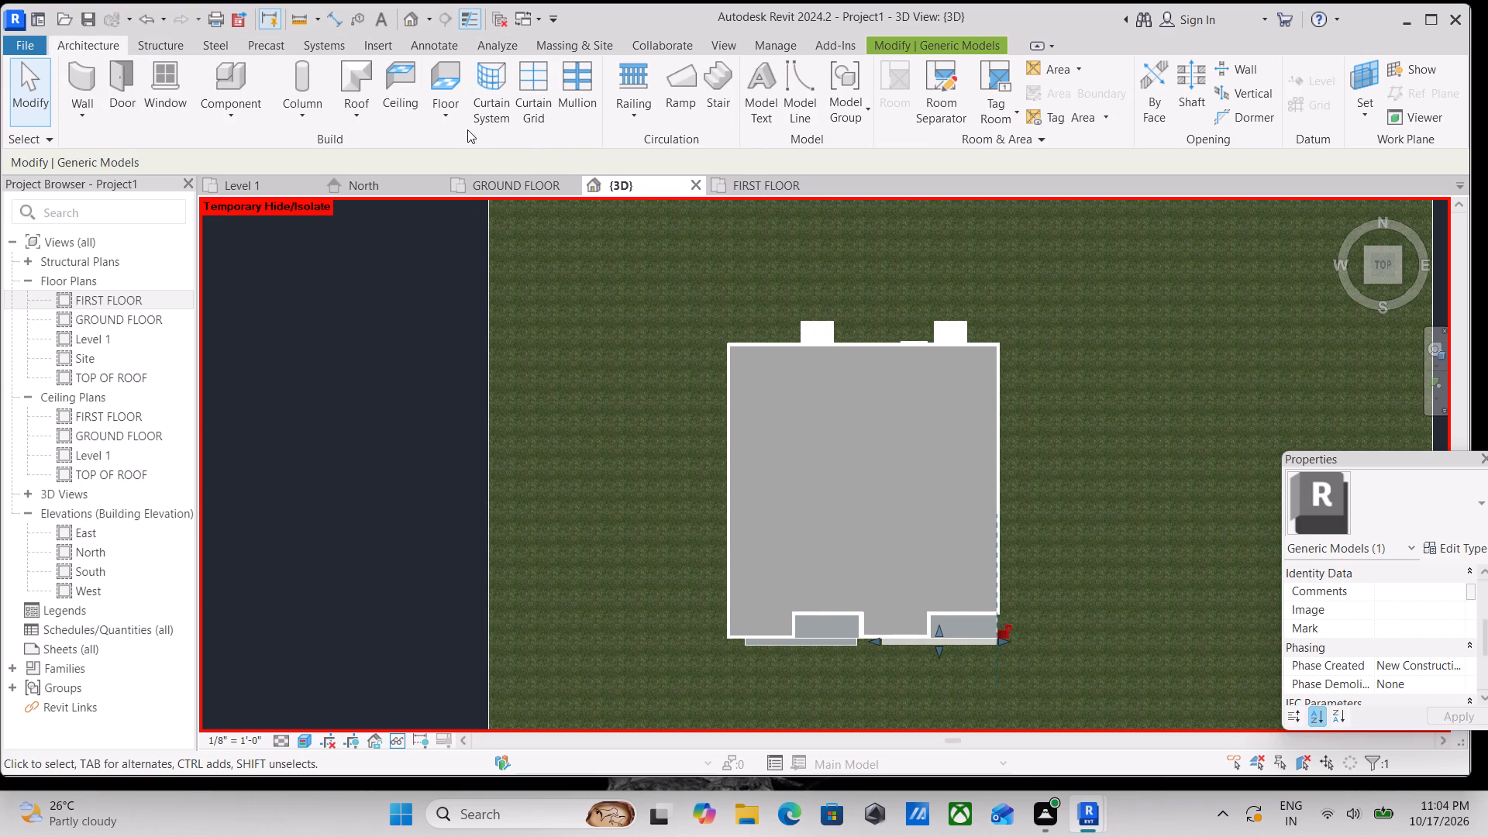
# Open the GROUND FLOOR plan and view the layouts of both units.
pyautogui.click(491, 190)
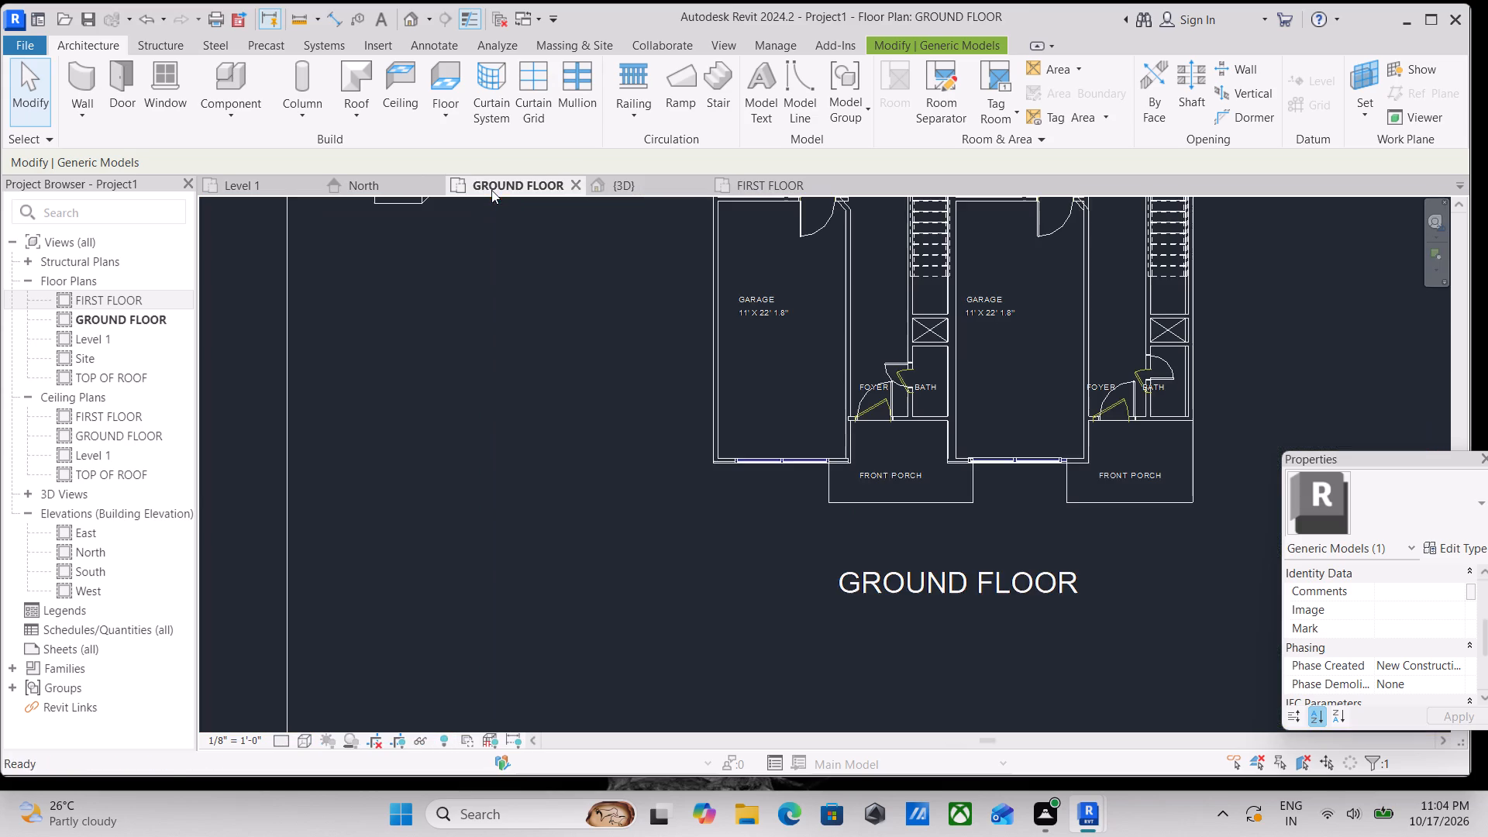
pyautogui.scroll(-2, 779, 401)
pyautogui.moveTo(778, 401); pyautogui.dragTo(694, 538, button='middle')
pyautogui.scroll(1, 694, 538)
pyautogui.scroll(-1, 610, 393)
pyautogui.moveTo(610, 393); pyautogui.dragTo(598, 500, button='middle')
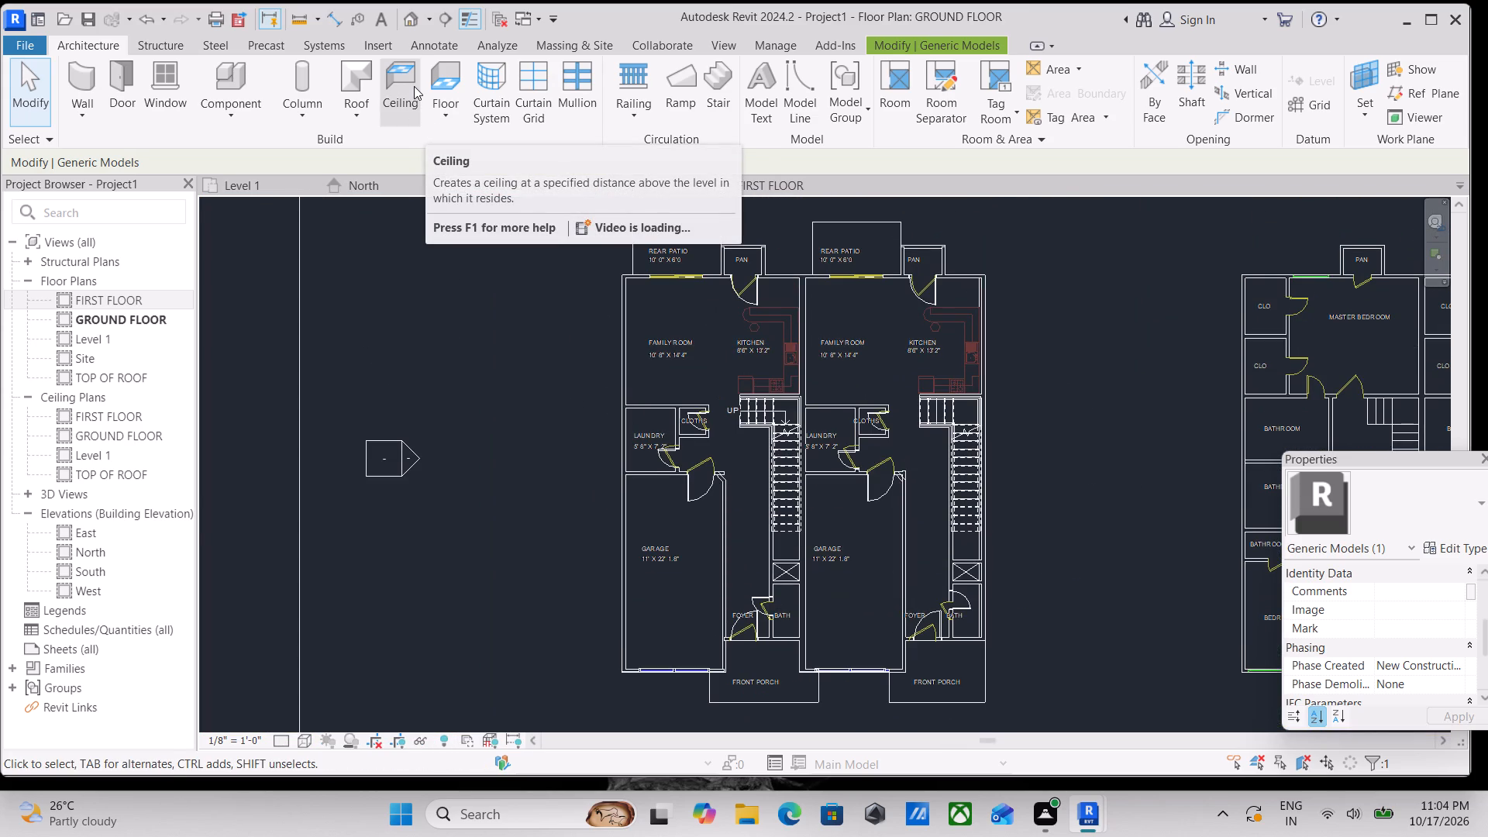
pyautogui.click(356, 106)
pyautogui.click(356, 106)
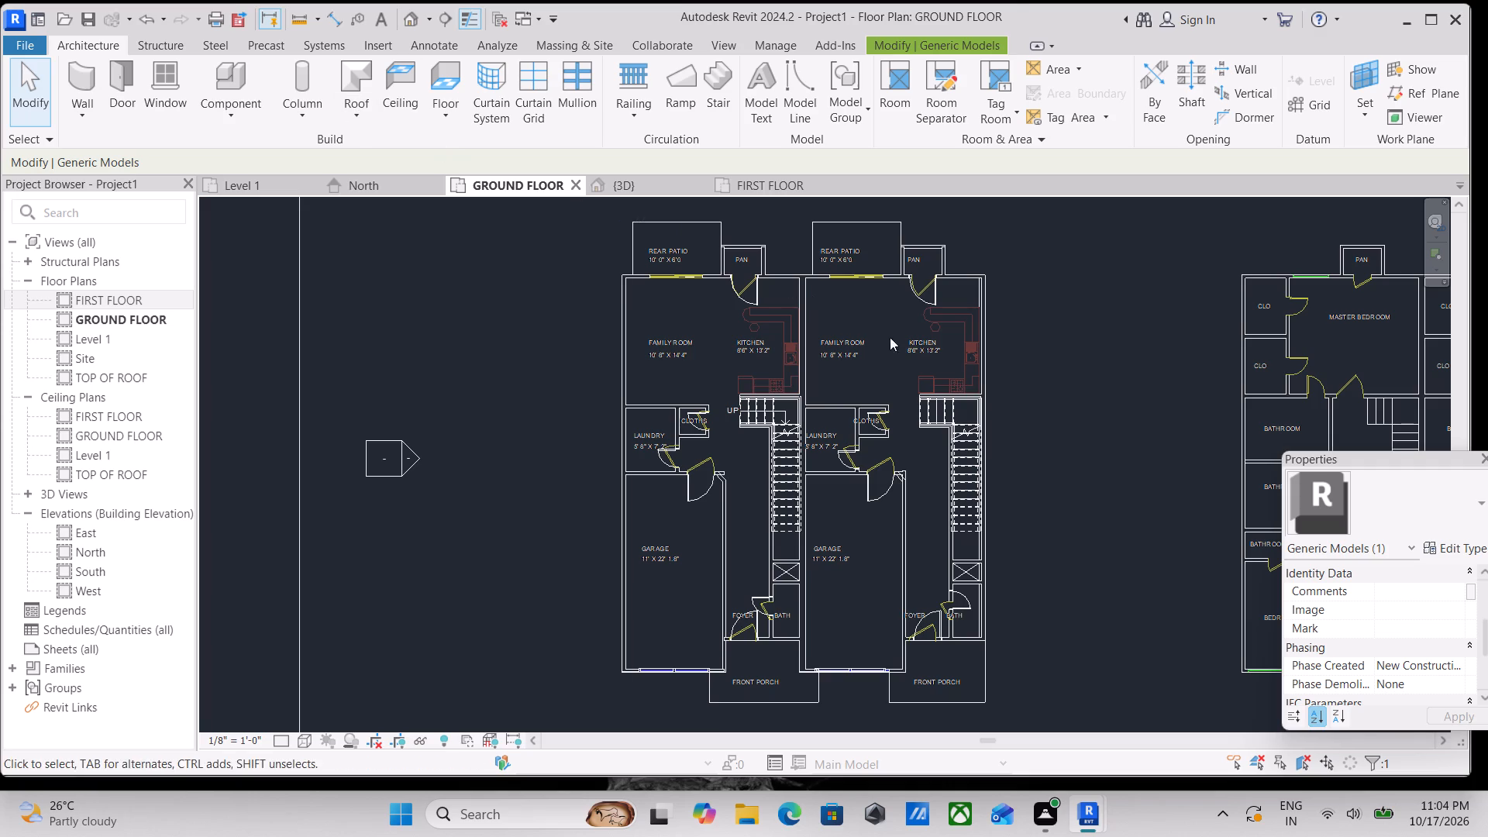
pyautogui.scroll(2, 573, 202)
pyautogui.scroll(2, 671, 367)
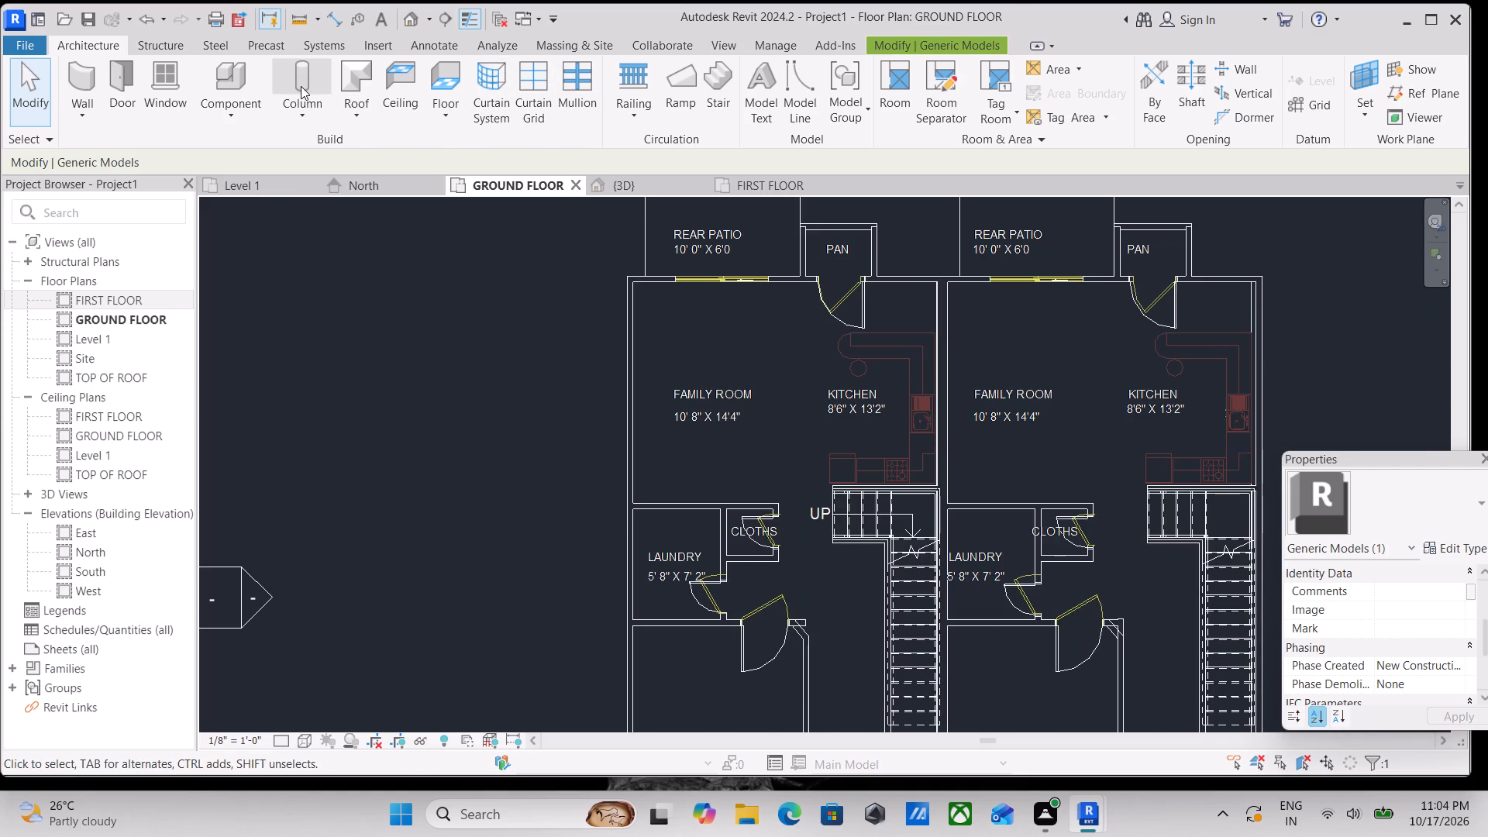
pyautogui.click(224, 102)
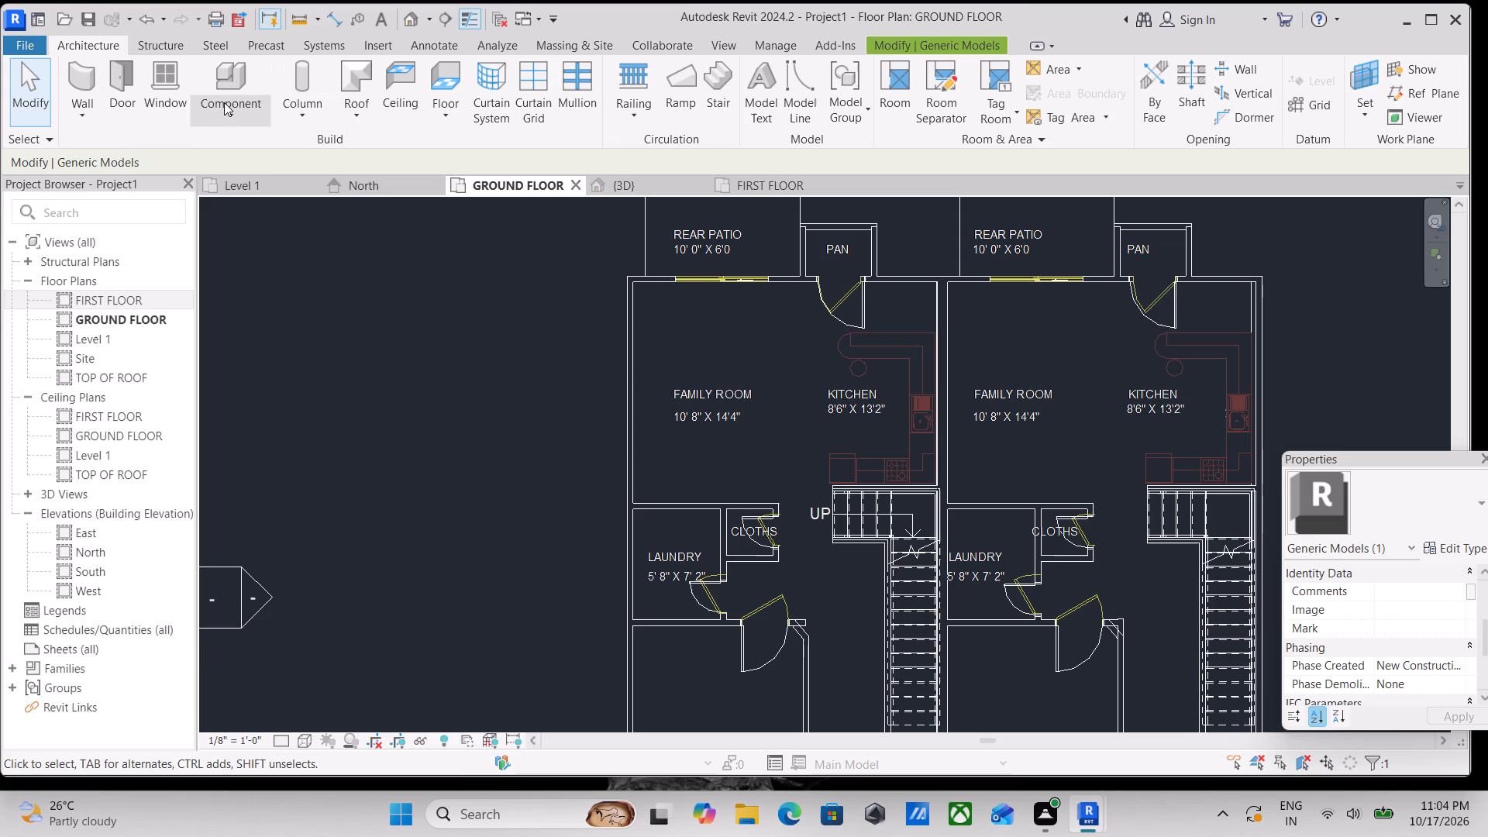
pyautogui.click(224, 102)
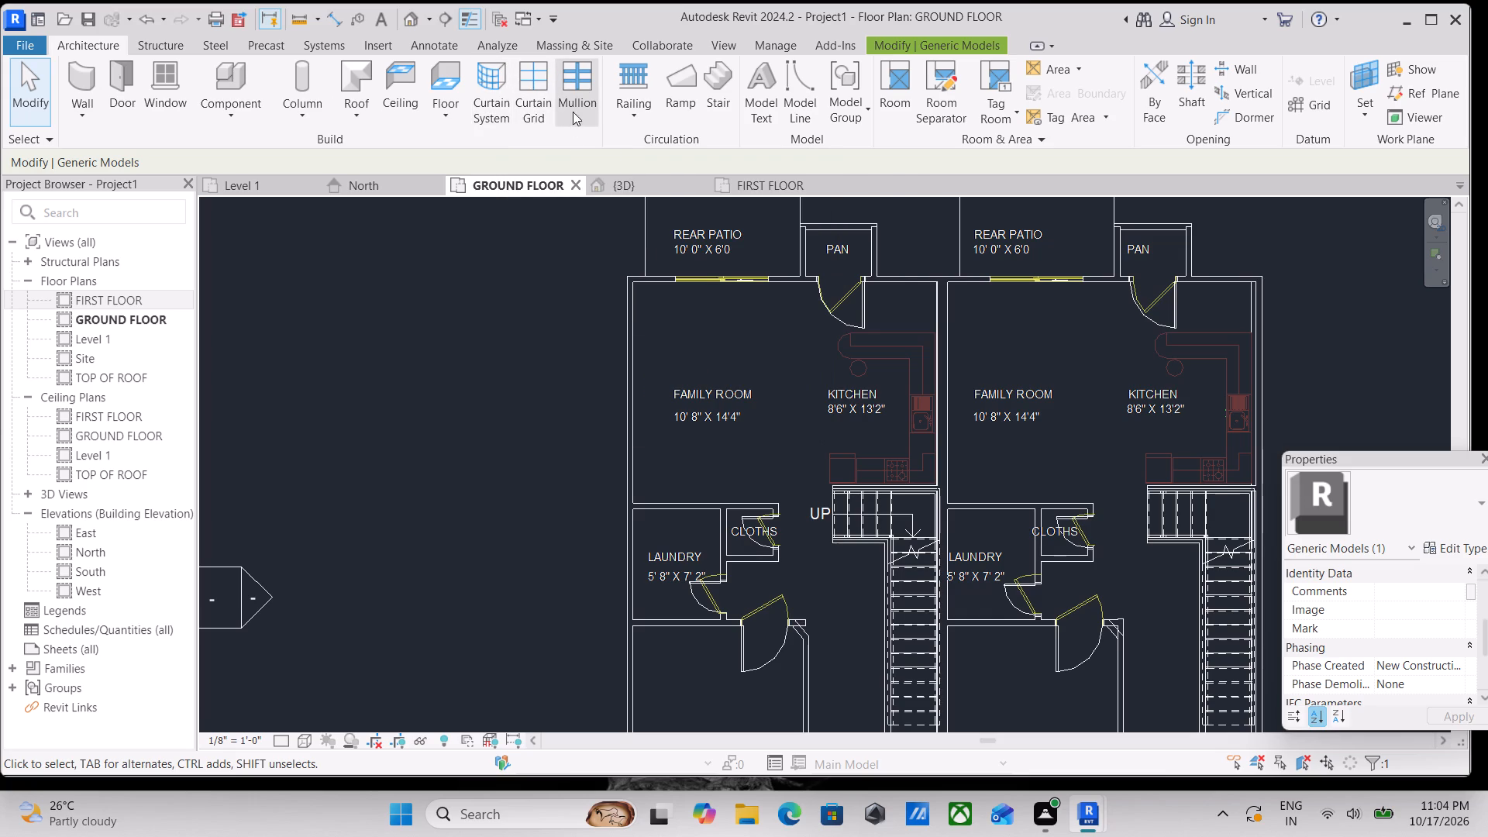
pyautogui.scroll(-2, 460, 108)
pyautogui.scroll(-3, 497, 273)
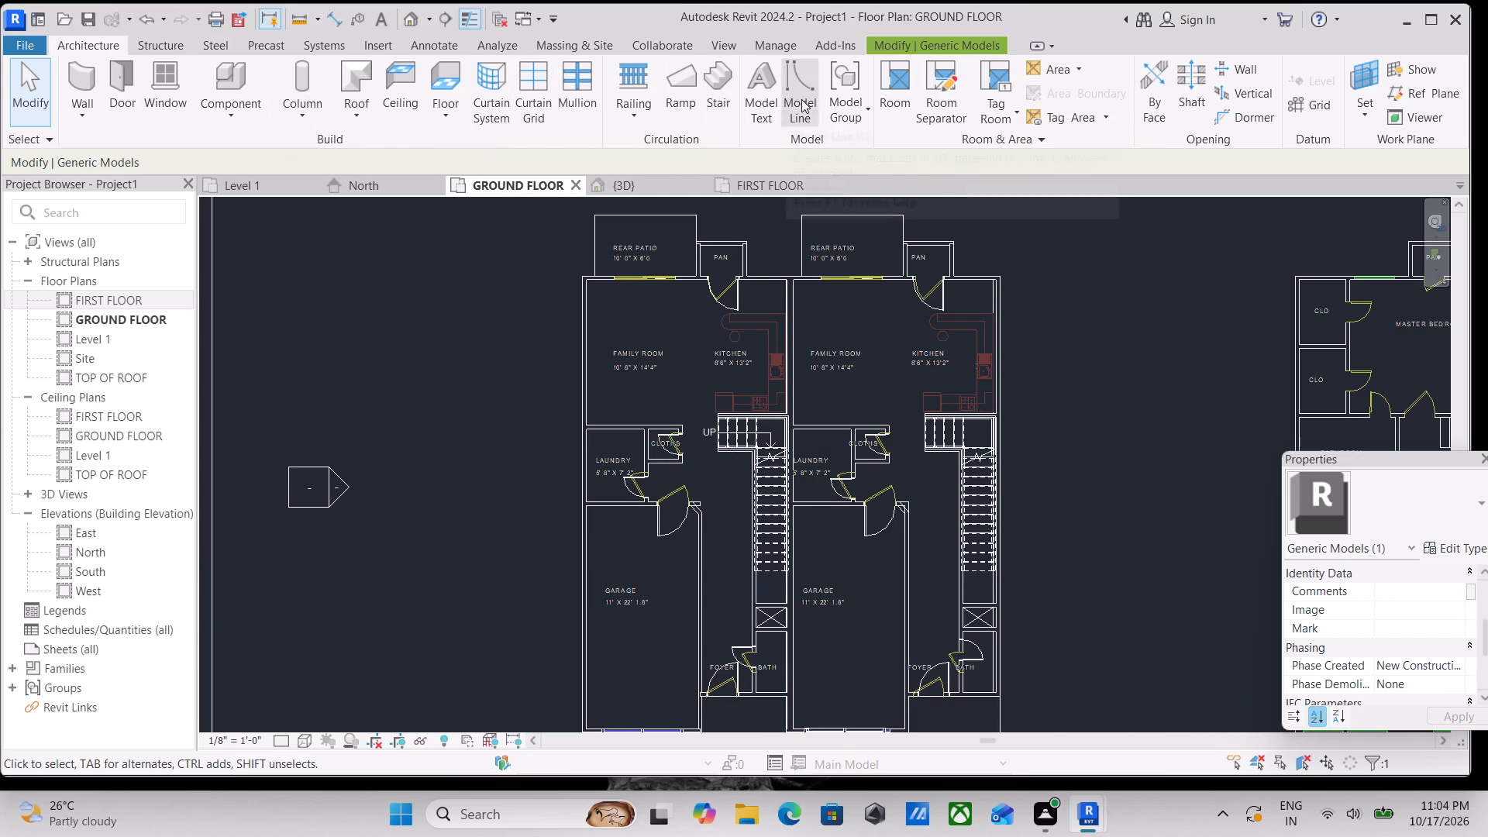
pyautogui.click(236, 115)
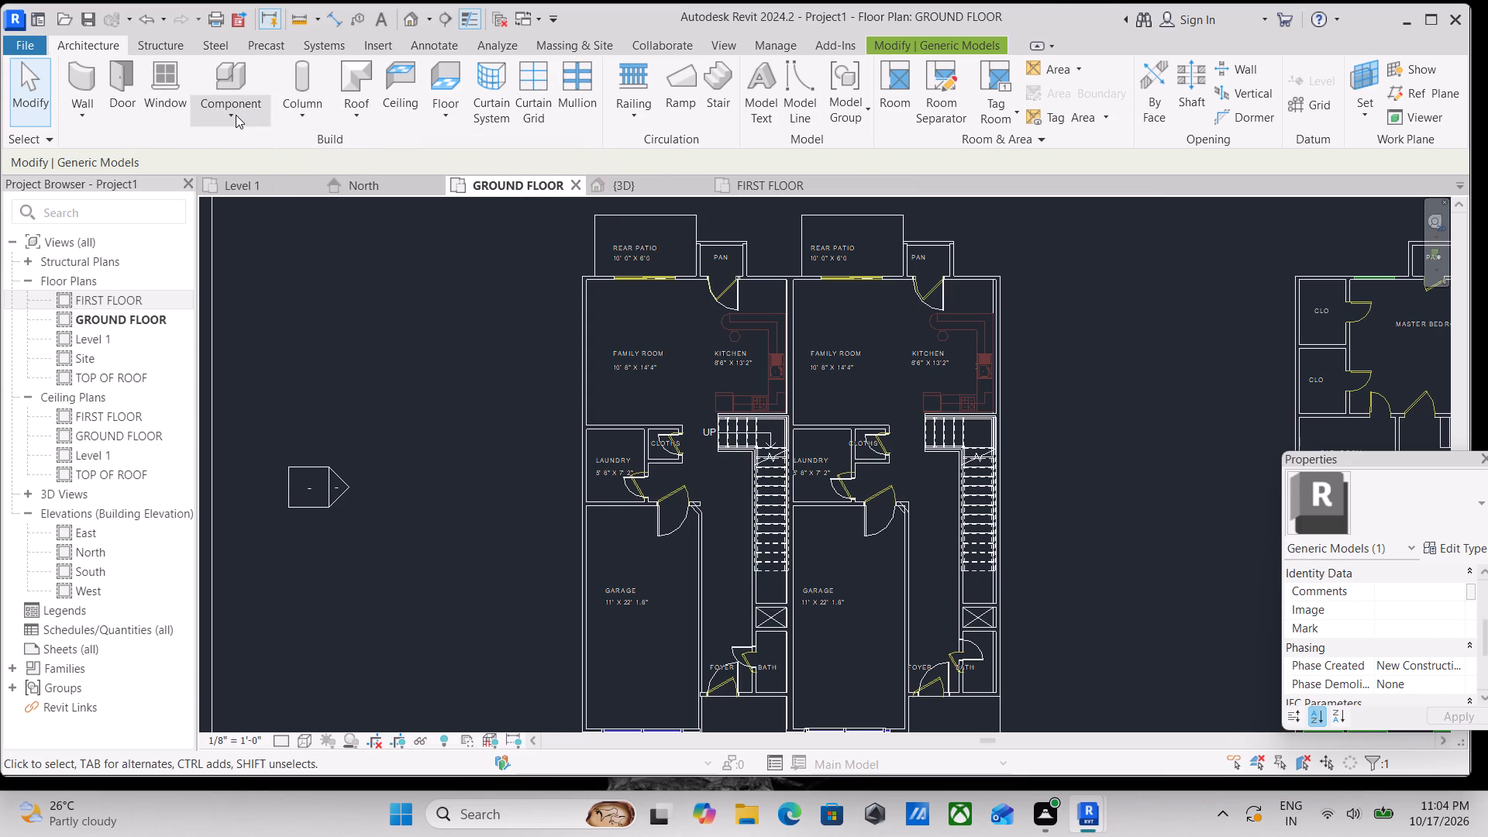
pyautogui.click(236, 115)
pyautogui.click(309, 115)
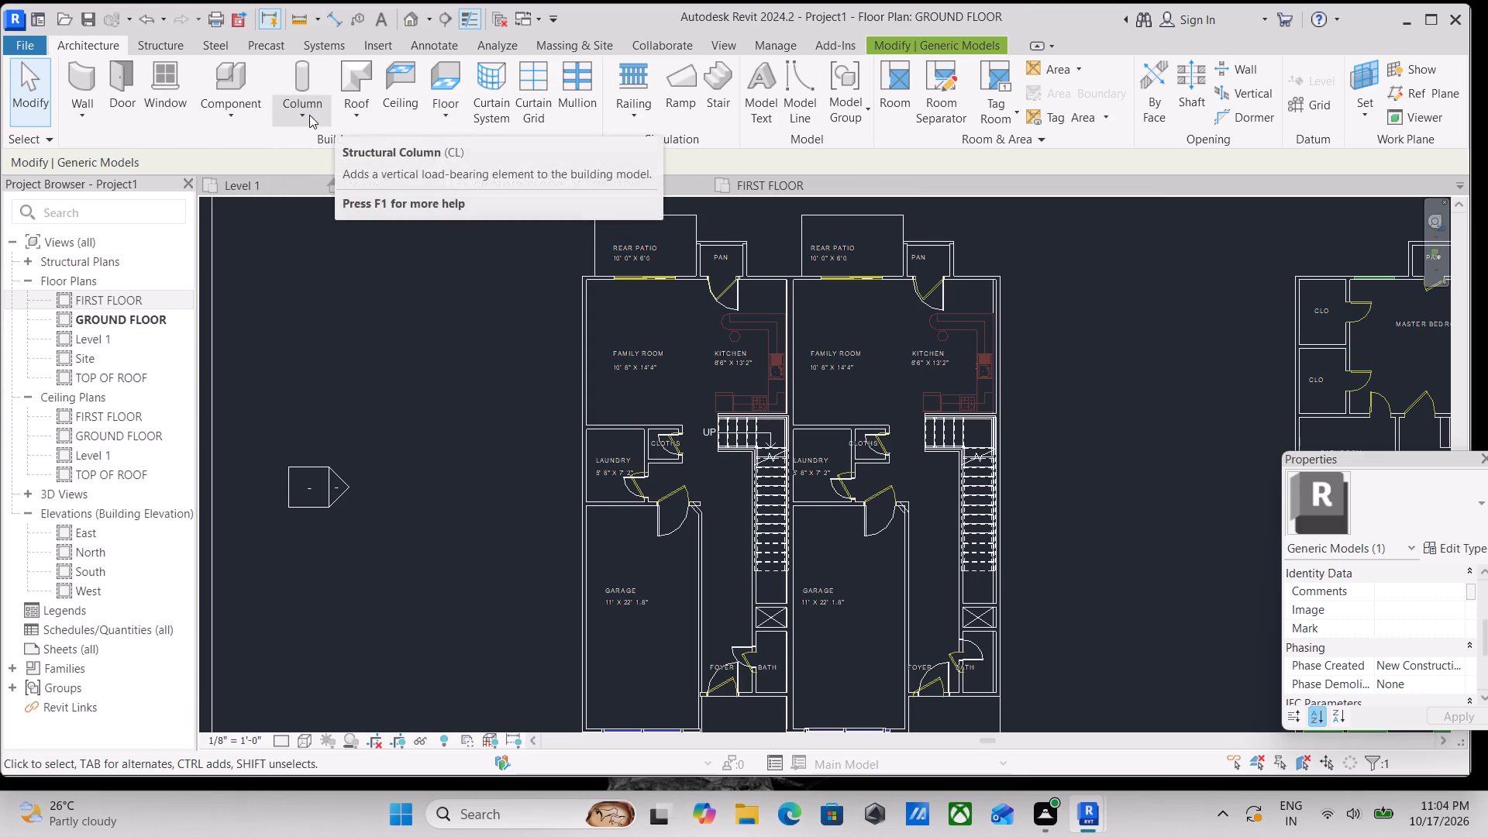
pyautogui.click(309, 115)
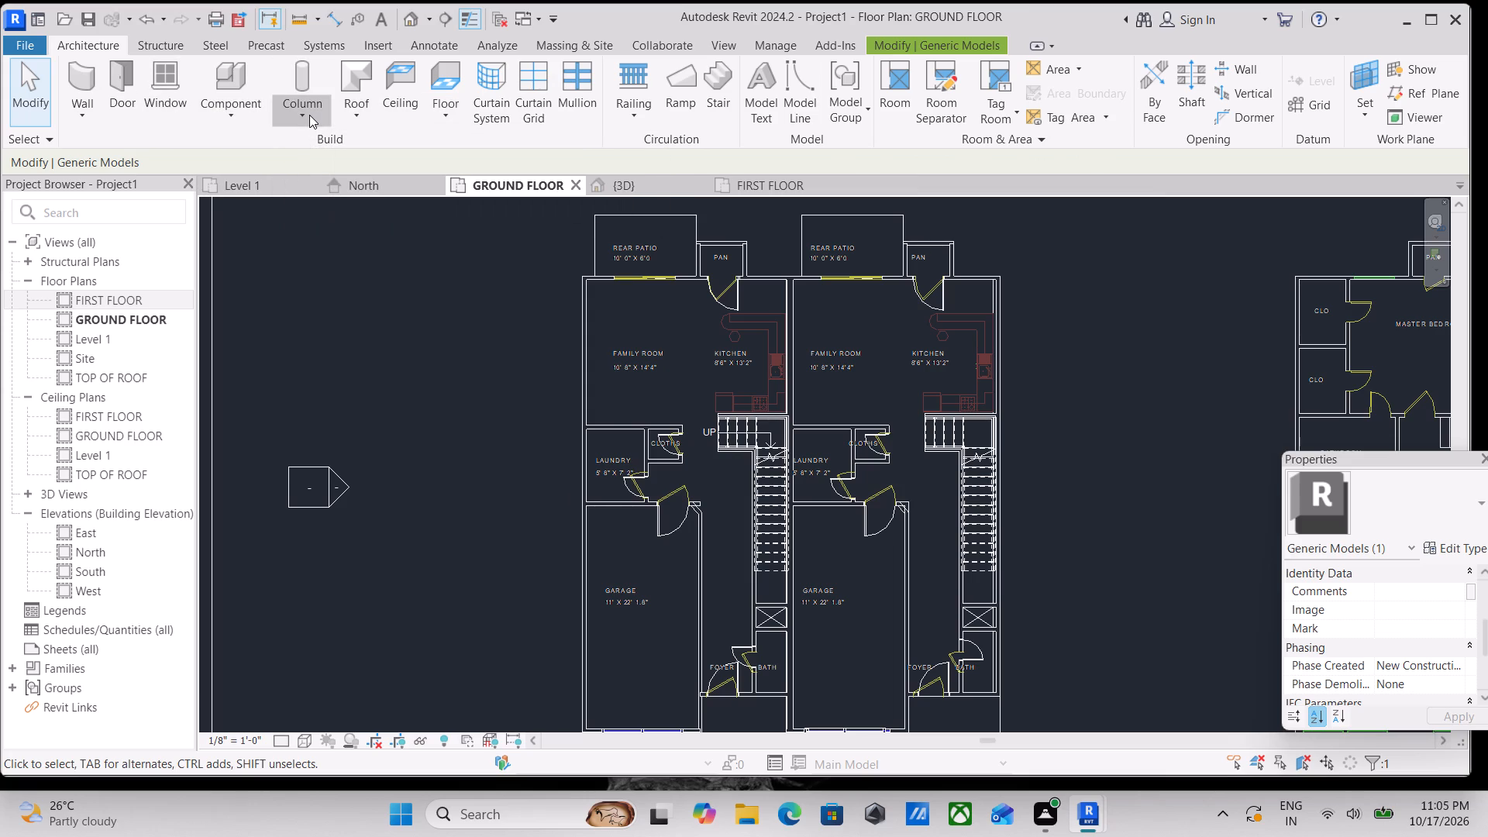
# Start an architectural floor and sketch a rectangular boundary around both units, porches and patios, about 63' deep.
pyautogui.click(451, 125)
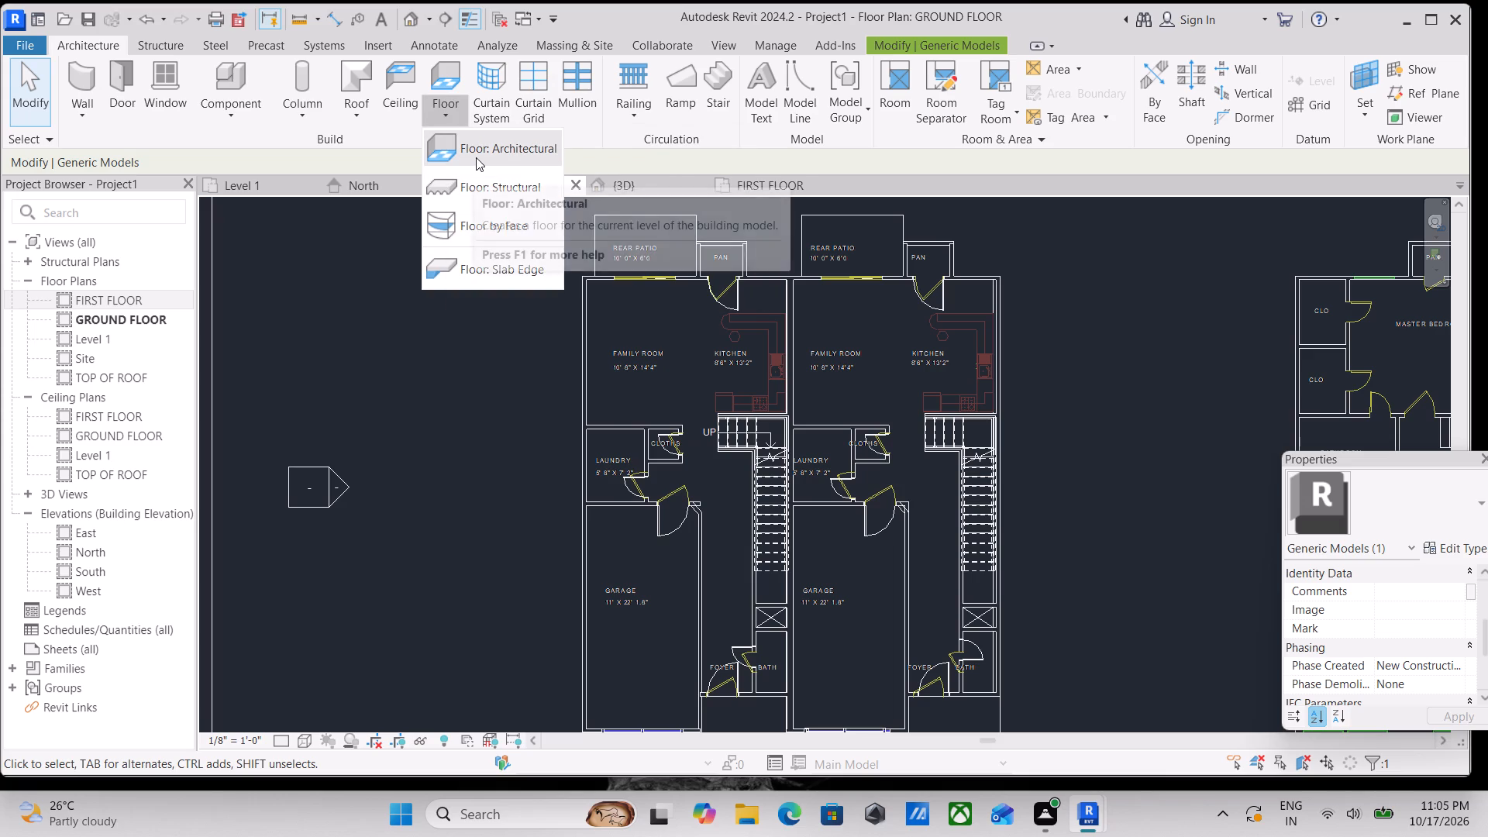
pyautogui.click(476, 157)
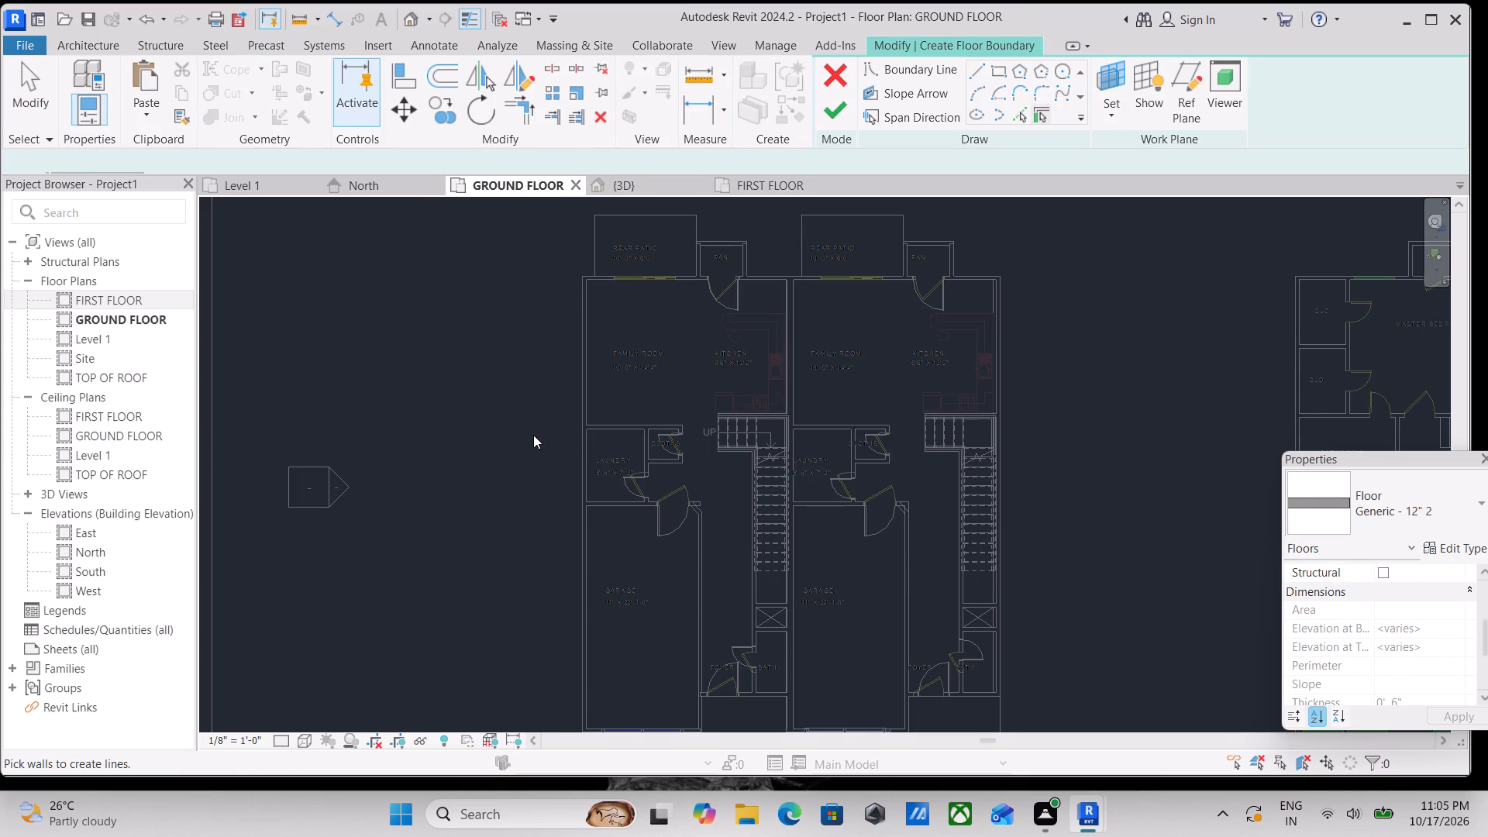
pyautogui.scroll(-1, 533, 432)
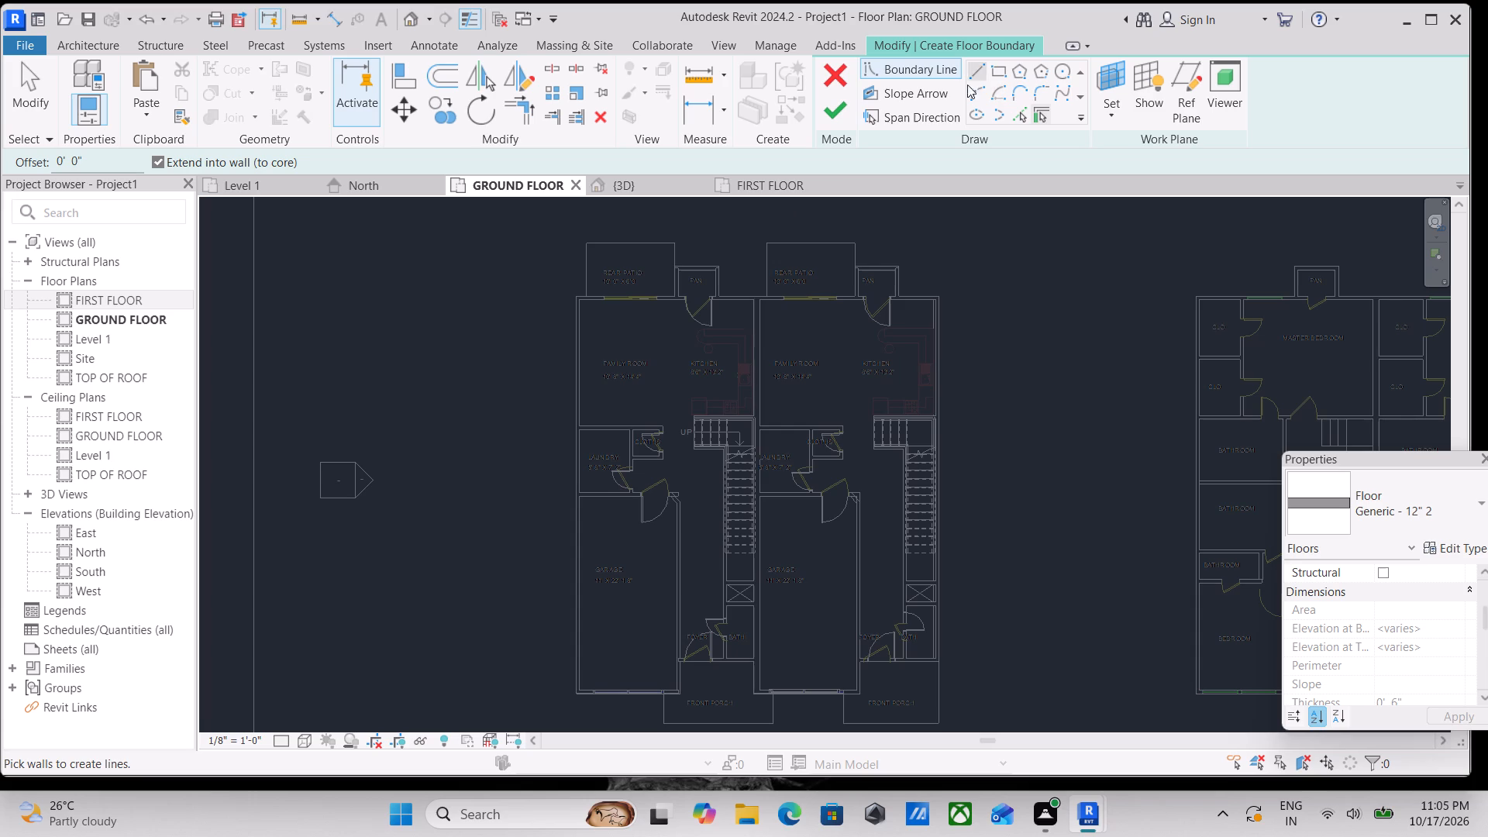
pyautogui.scroll(2, 550, 286)
pyautogui.scroll(-2, 550, 277)
pyautogui.moveTo(550, 277); pyautogui.dragTo(581, 321, button='middle')
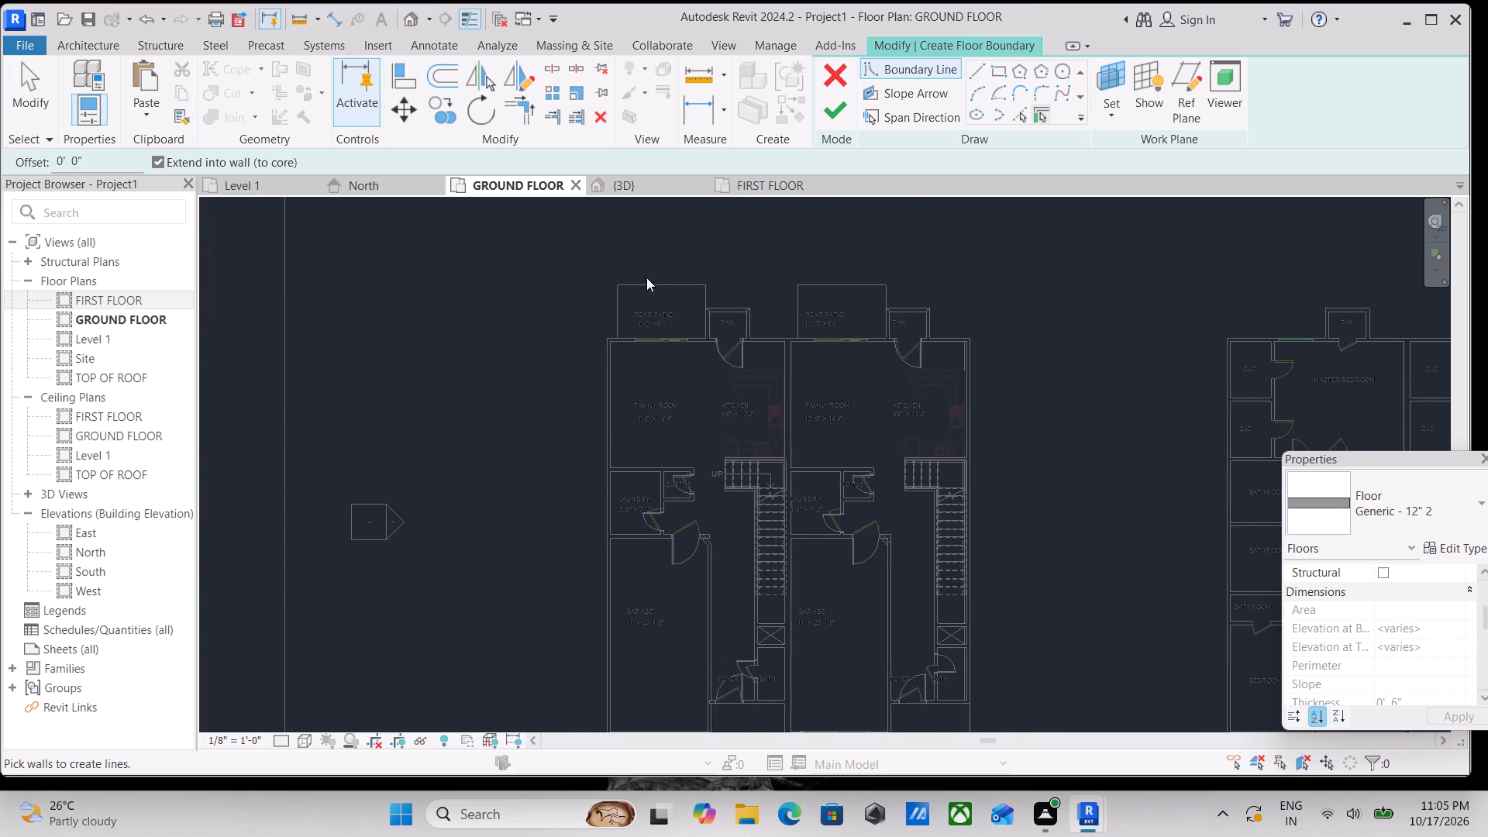
pyautogui.scroll(3, 594, 274)
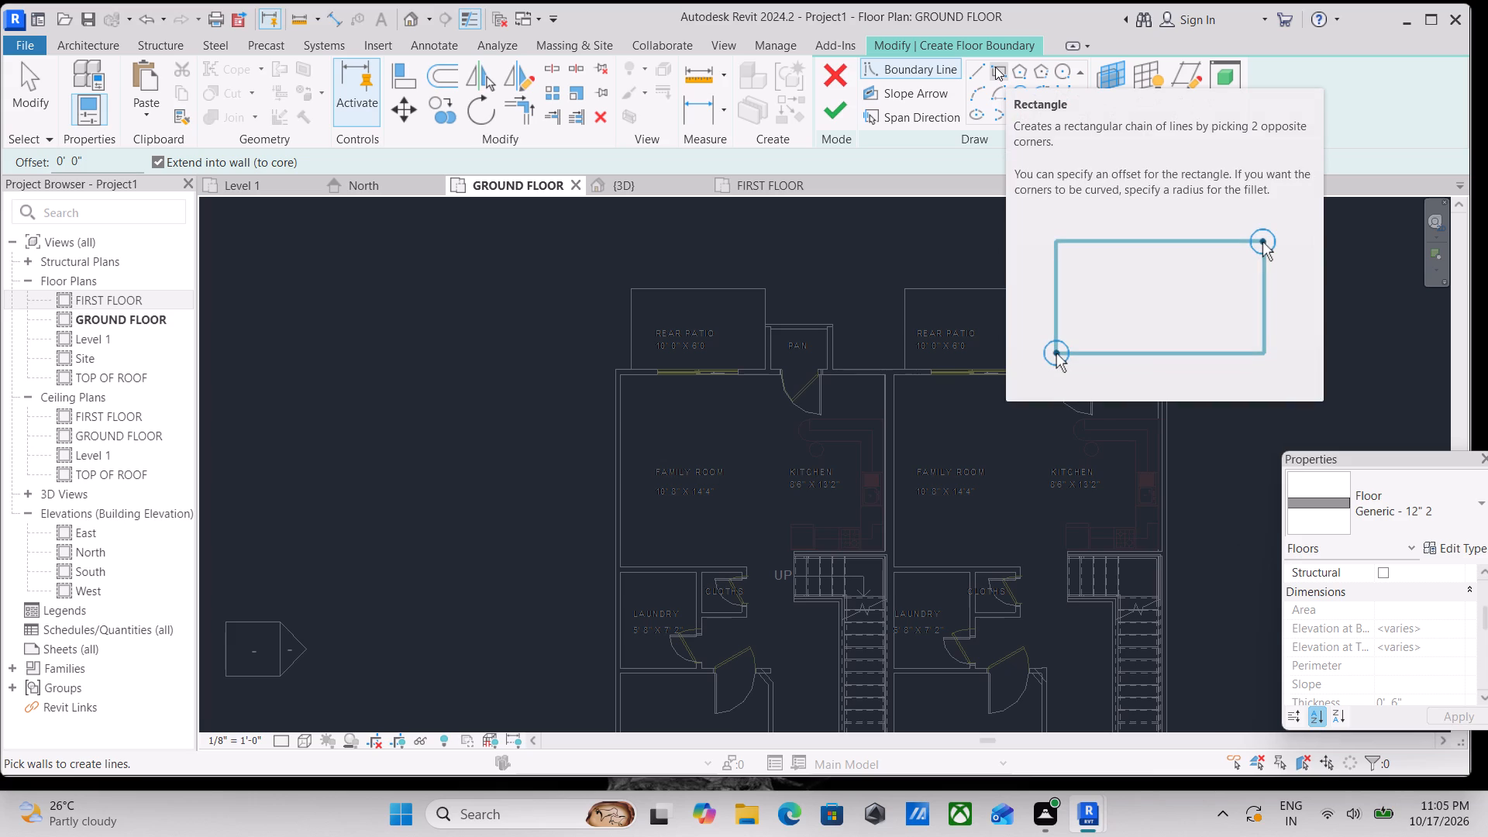
pyautogui.click(995, 67)
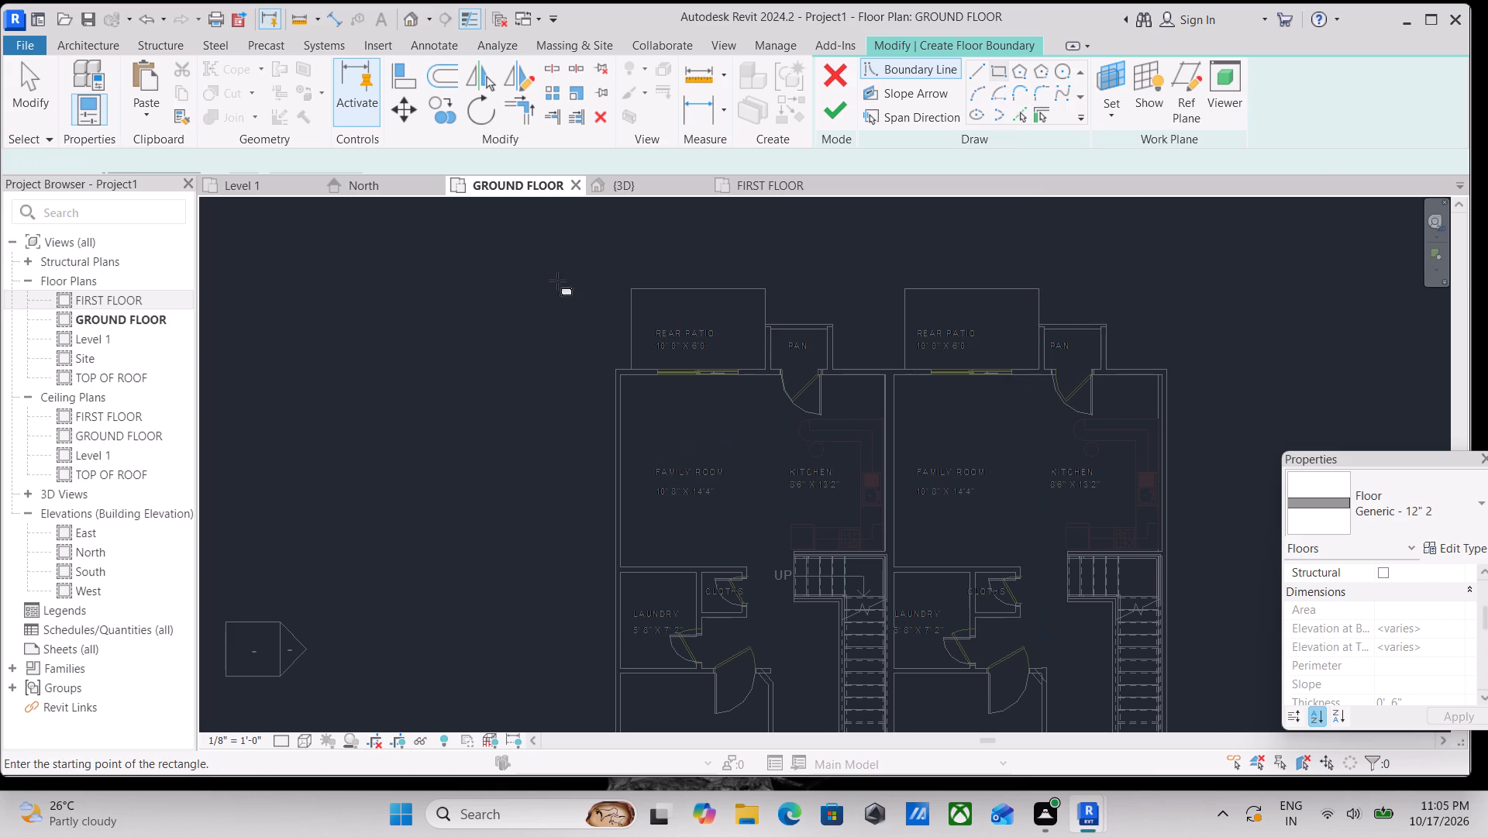
pyautogui.scroll(-2, 529, 263)
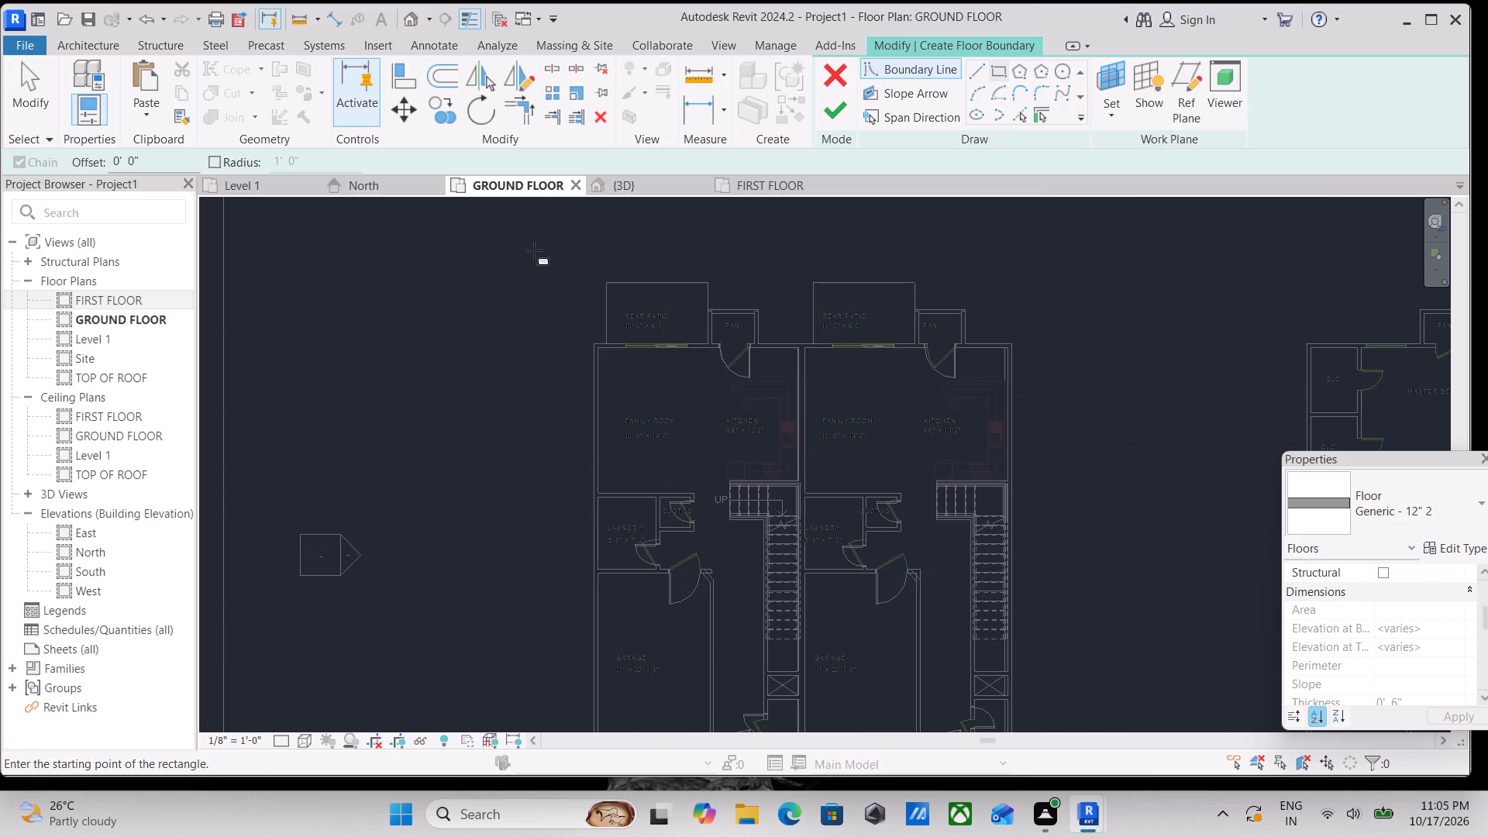
pyautogui.click(539, 248)
pyautogui.moveTo(779, 443); pyautogui.dragTo(715, 319, button='middle')
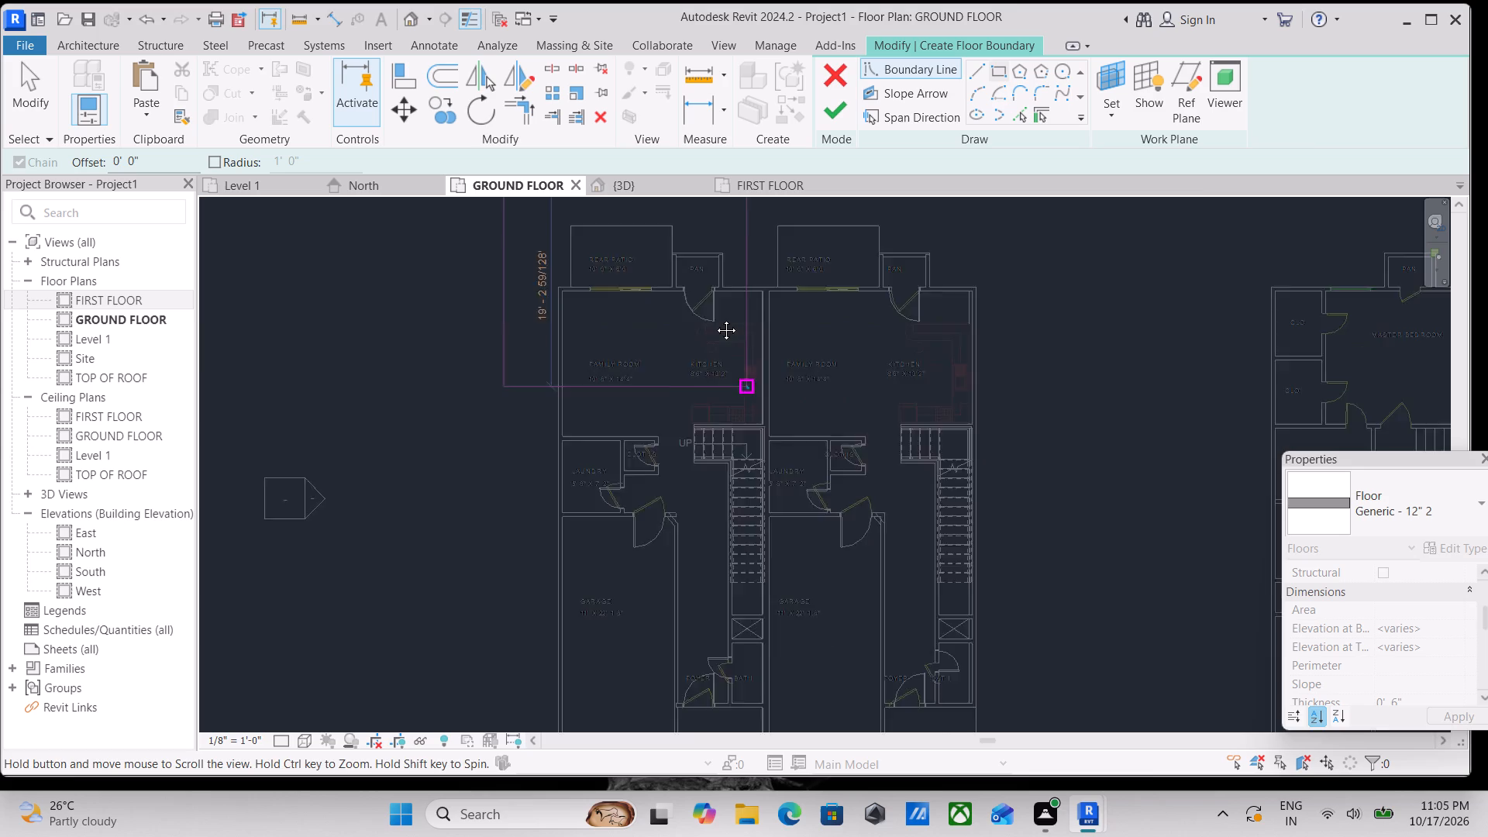
pyautogui.moveTo(715, 319); pyautogui.dragTo(684, 233, button='middle')
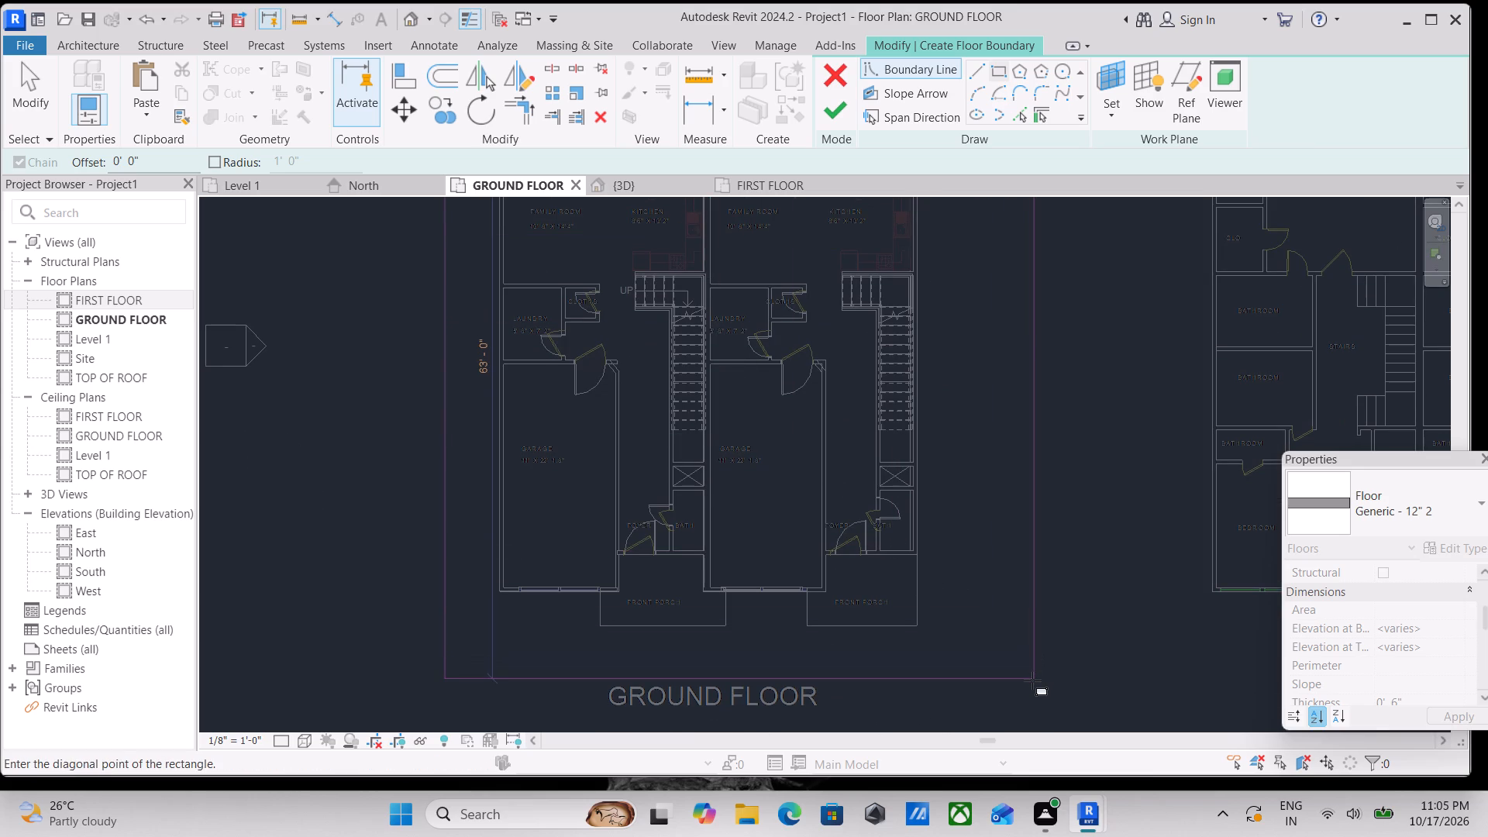
pyautogui.click(1018, 664)
# Draw an inner boundary line about 41' long along the outer face of the rear wall, spanning both units.
pyautogui.scroll(-1, 740, 509)
pyautogui.moveTo(744, 513); pyautogui.dragTo(826, 684, button='middle')
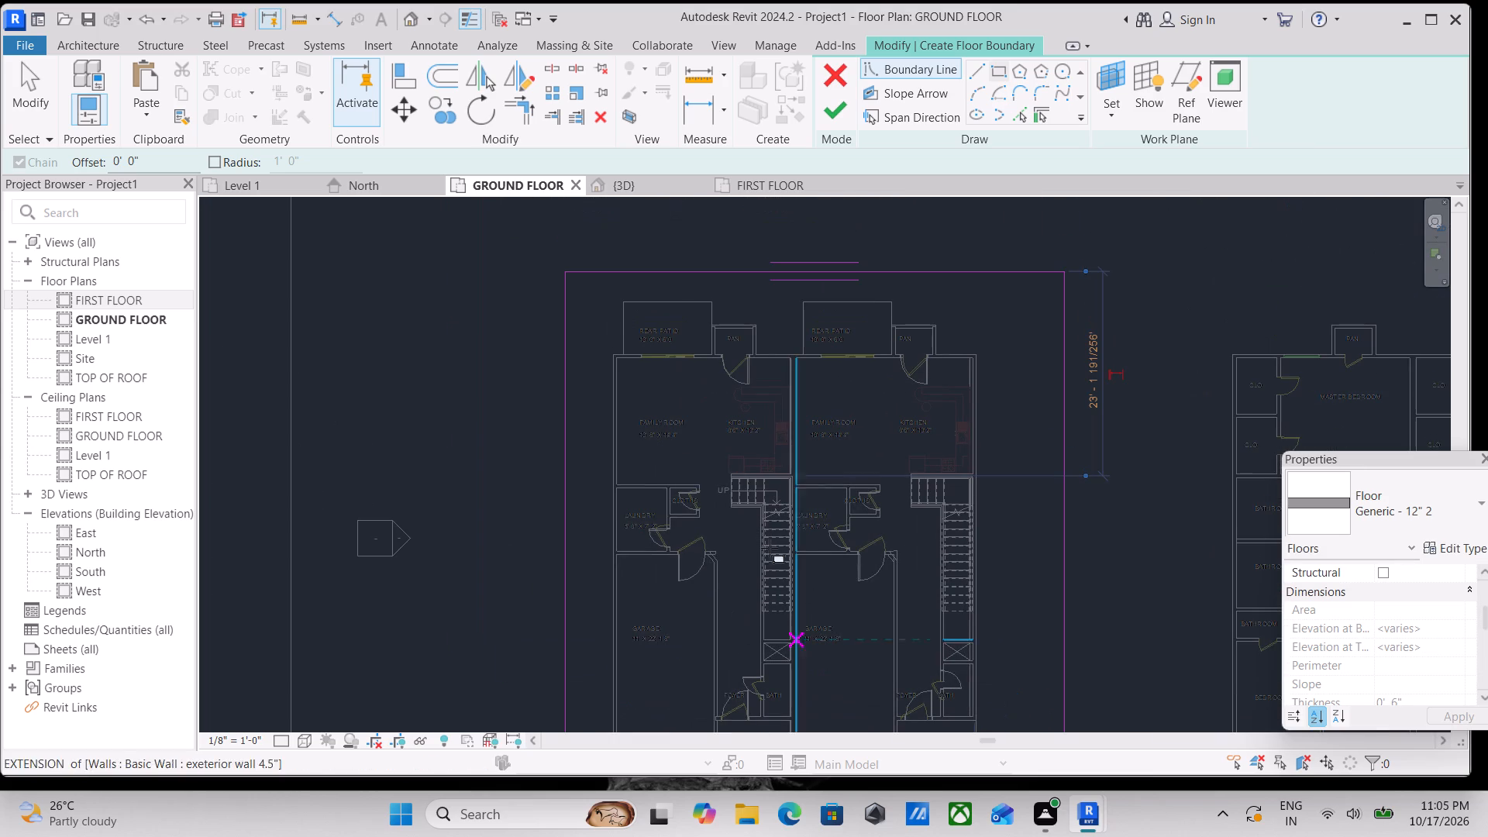
pyautogui.moveTo(780, 254); pyautogui.dragTo(774, 211, button='middle')
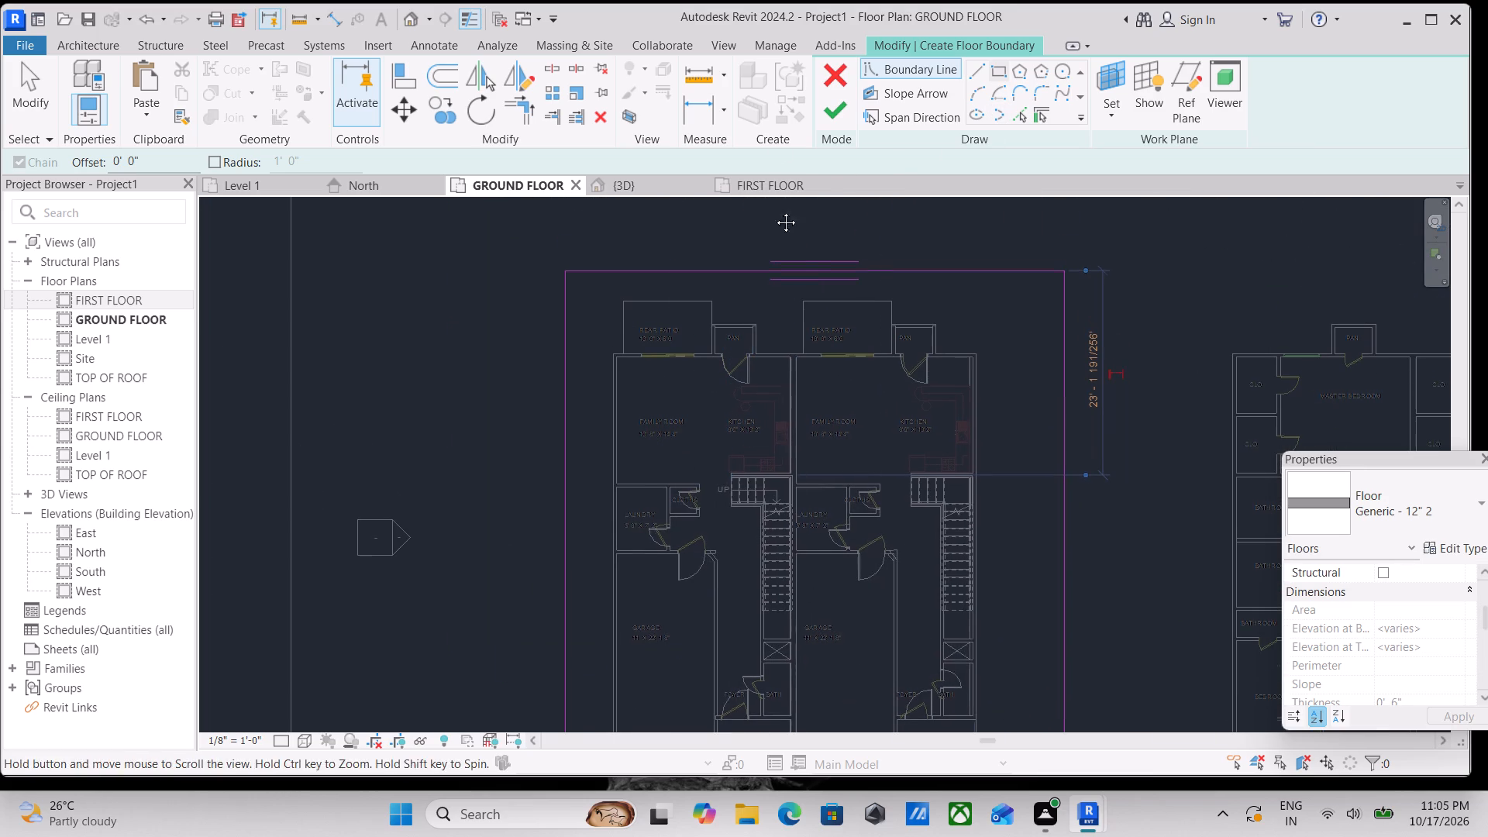
pyautogui.moveTo(774, 211); pyautogui.dragTo(766, 110, button='middle')
pyautogui.moveTo(696, 405); pyautogui.dragTo(773, 611, button='middle')
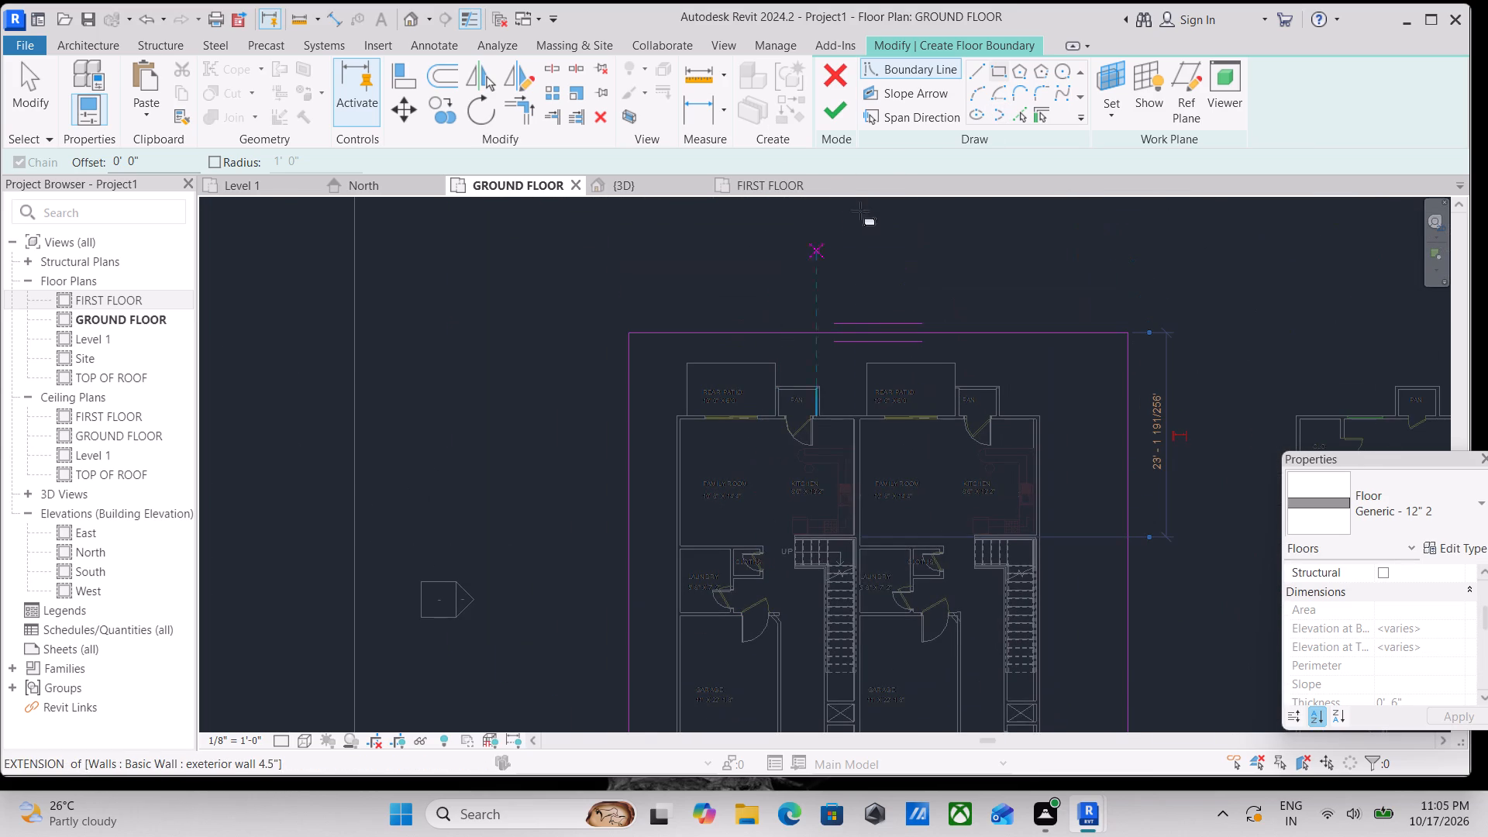
pyautogui.click(979, 67)
pyautogui.scroll(3, 723, 469)
pyautogui.scroll(5, 660, 407)
pyautogui.click(656, 377)
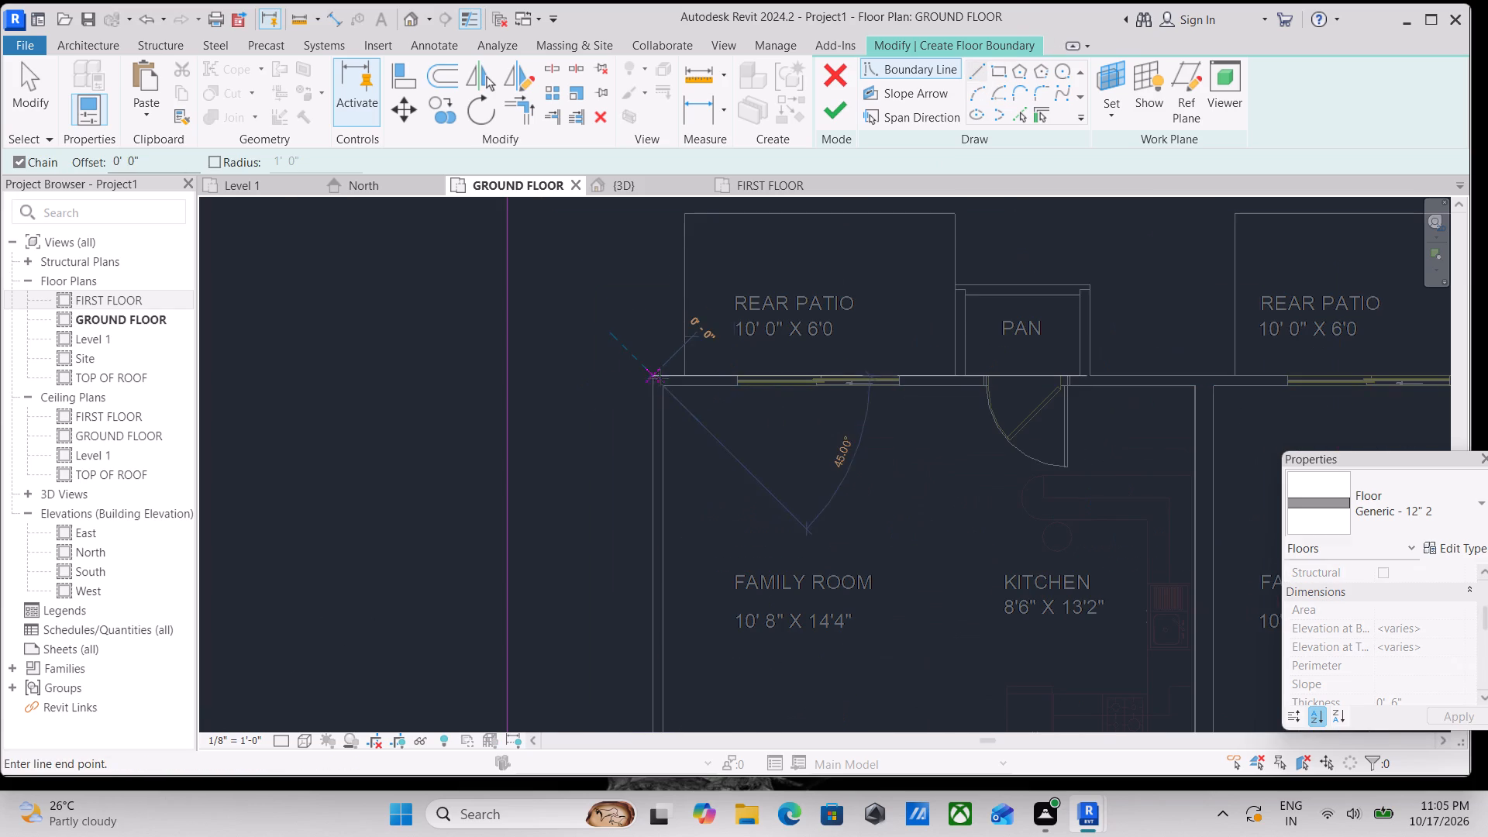
pyautogui.moveTo(1042, 374); pyautogui.dragTo(364, 365, button='middle')
pyautogui.scroll(1, 342, 363)
pyautogui.scroll(-1, 1041, 422)
pyautogui.moveTo(980, 415); pyautogui.dragTo(873, 419, button='middle')
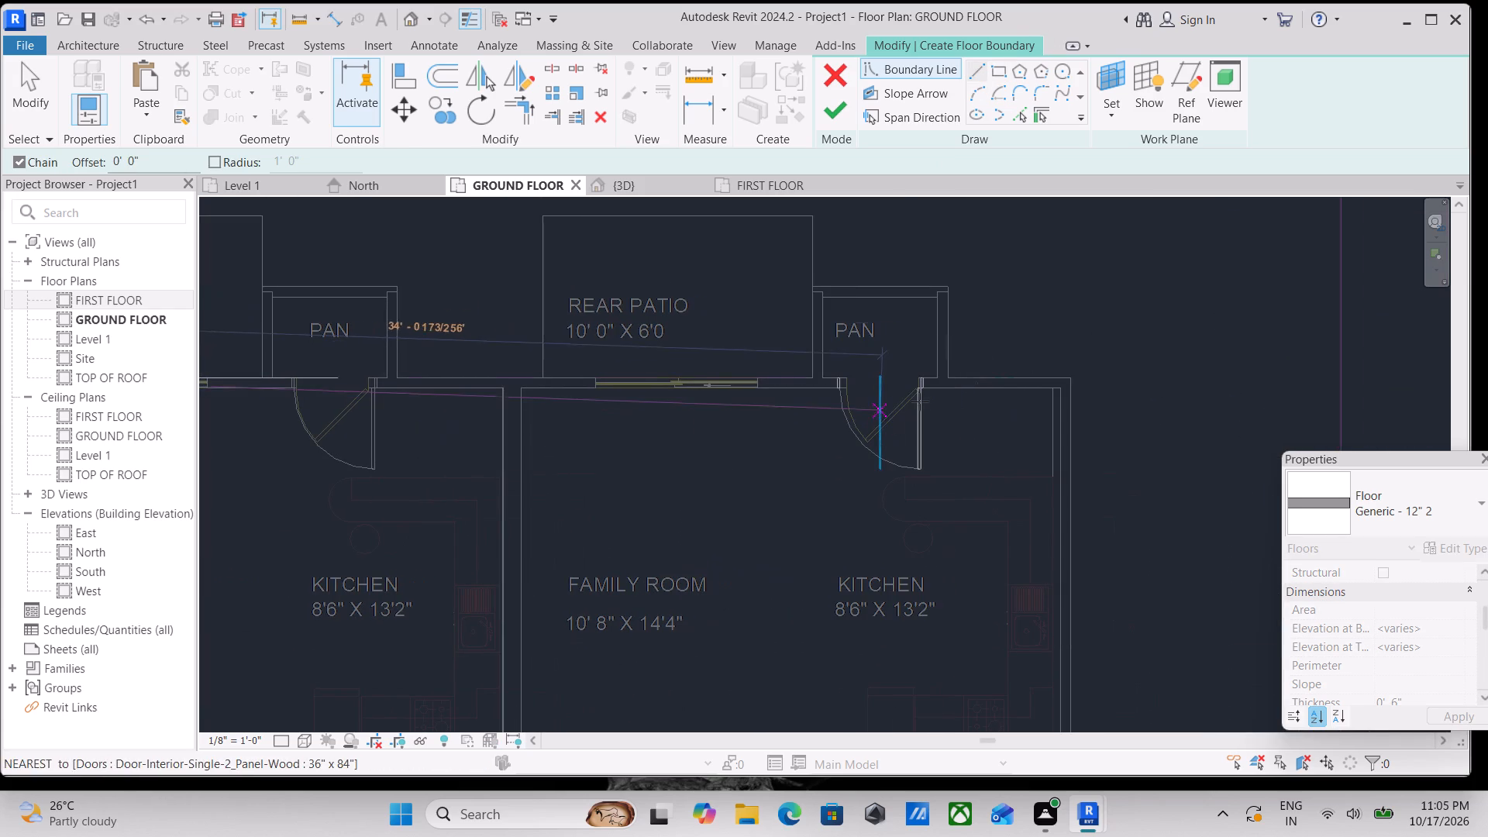
pyautogui.click(1072, 380)
# Continue the inner boundary along the east outer wall and around the east unit's front porch recess to the garage's front corner.
pyautogui.scroll(-1, 1094, 518)
pyautogui.moveTo(1083, 511); pyautogui.dragTo(1008, 329, button='middle')
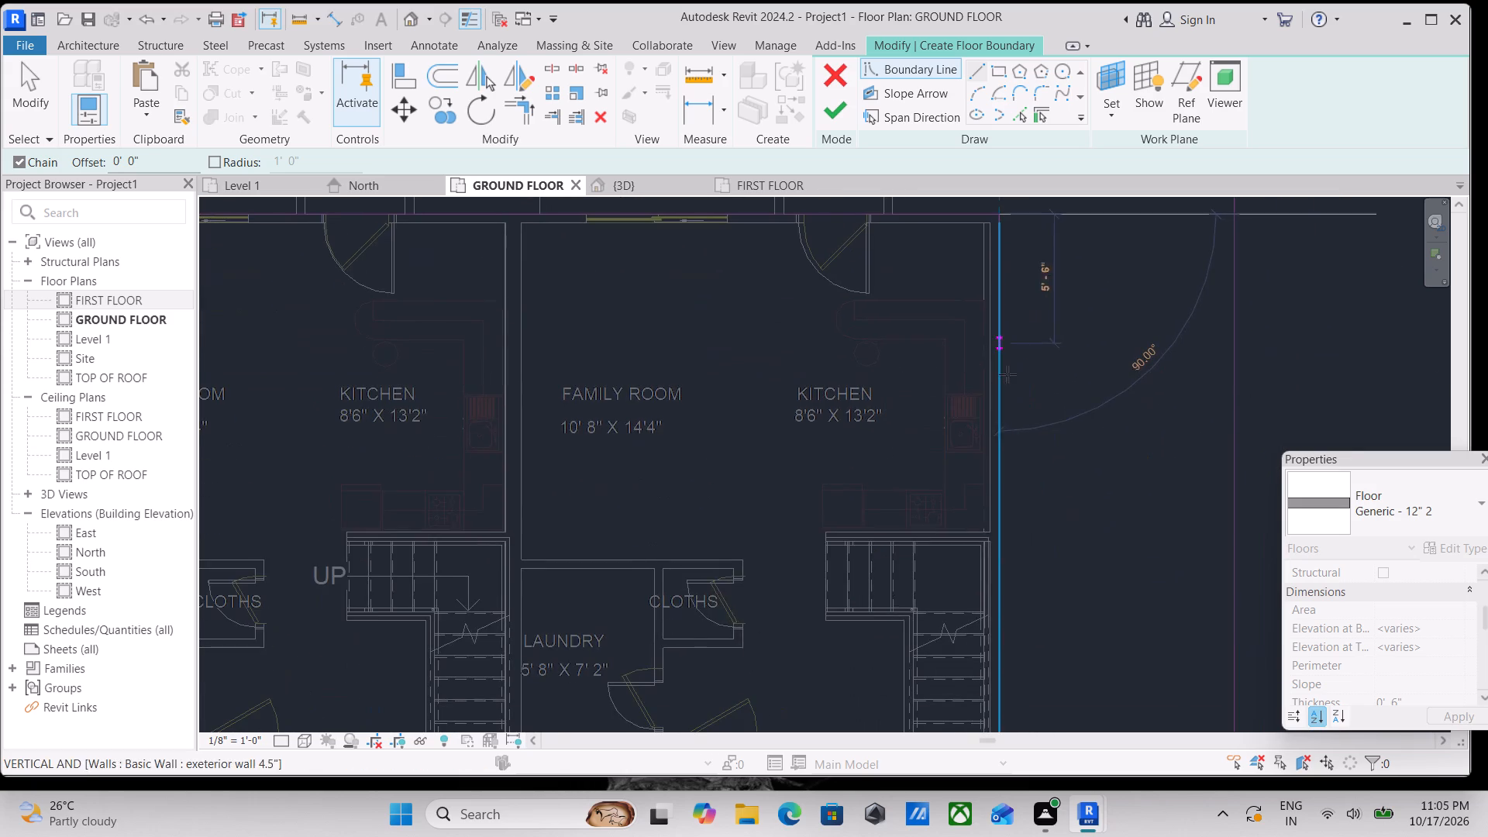
pyautogui.scroll(-1, 1009, 470)
pyautogui.moveTo(1004, 465); pyautogui.dragTo(983, 343, button='middle')
pyautogui.scroll(-4, 992, 391)
pyautogui.moveTo(983, 475); pyautogui.dragTo(967, 248, button='middle')
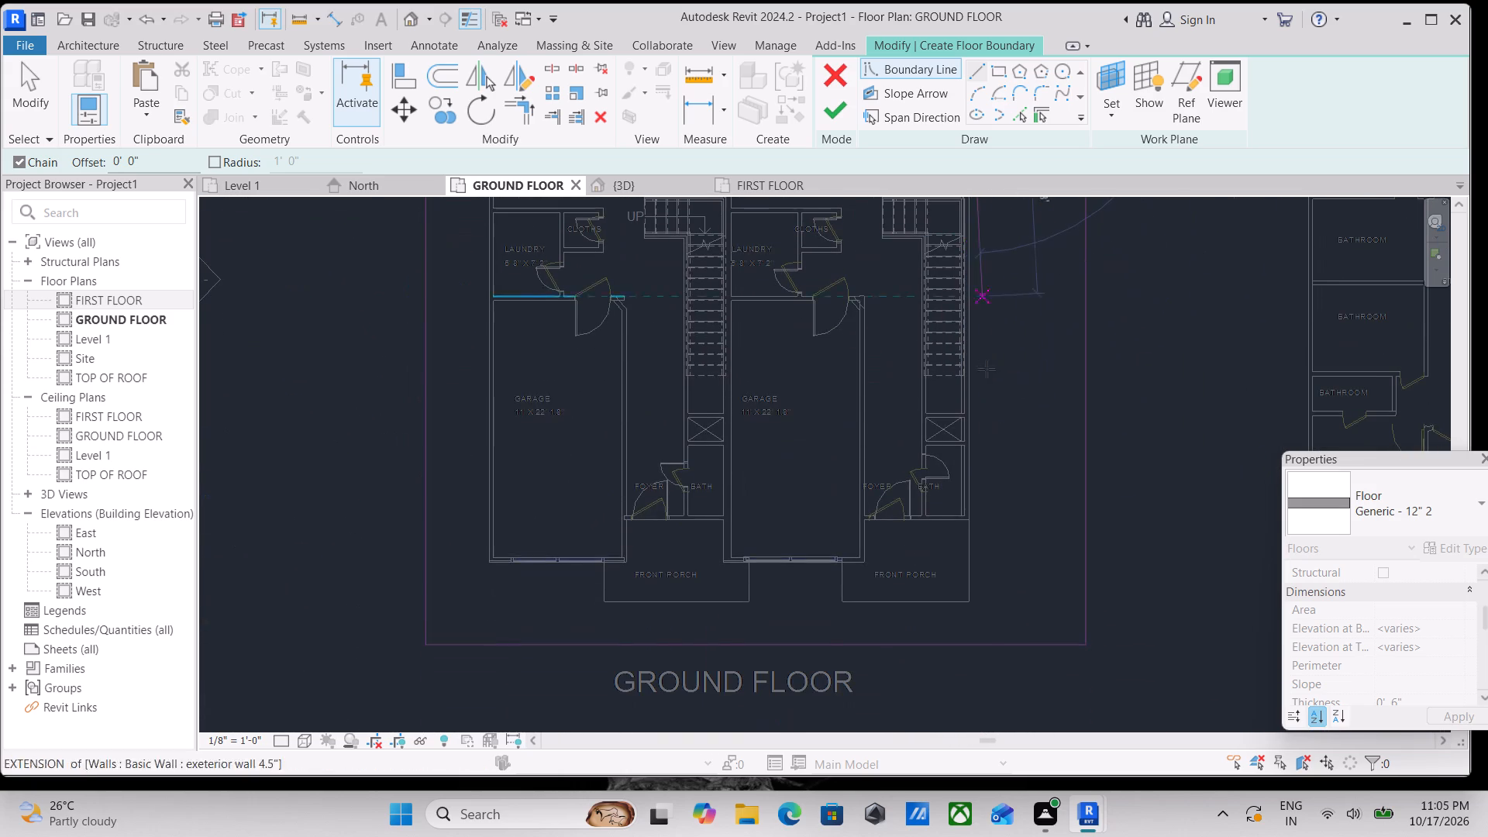
pyautogui.scroll(3, 997, 504)
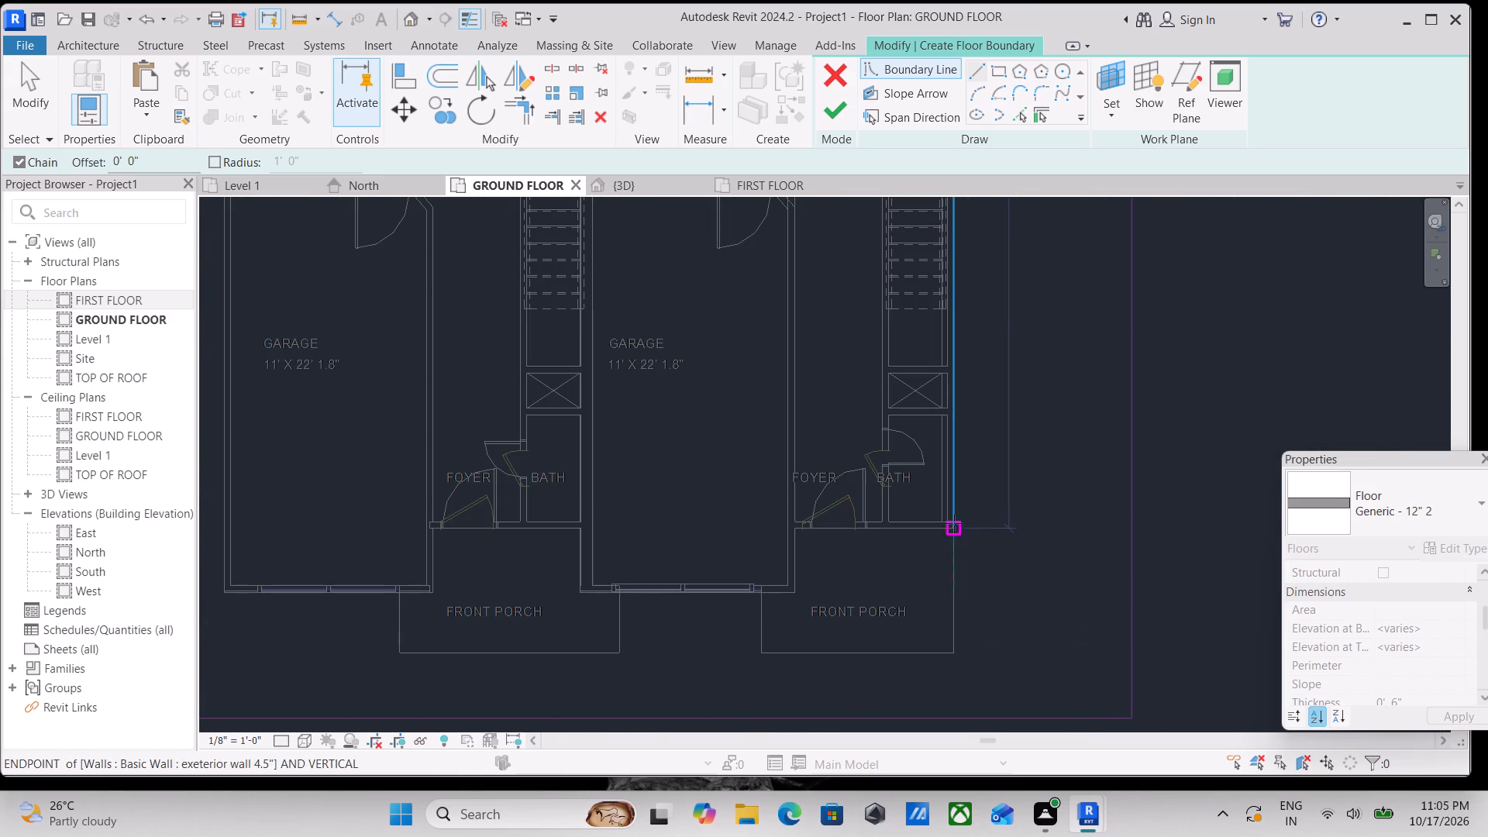
pyautogui.scroll(4, 954, 522)
pyautogui.click(952, 529)
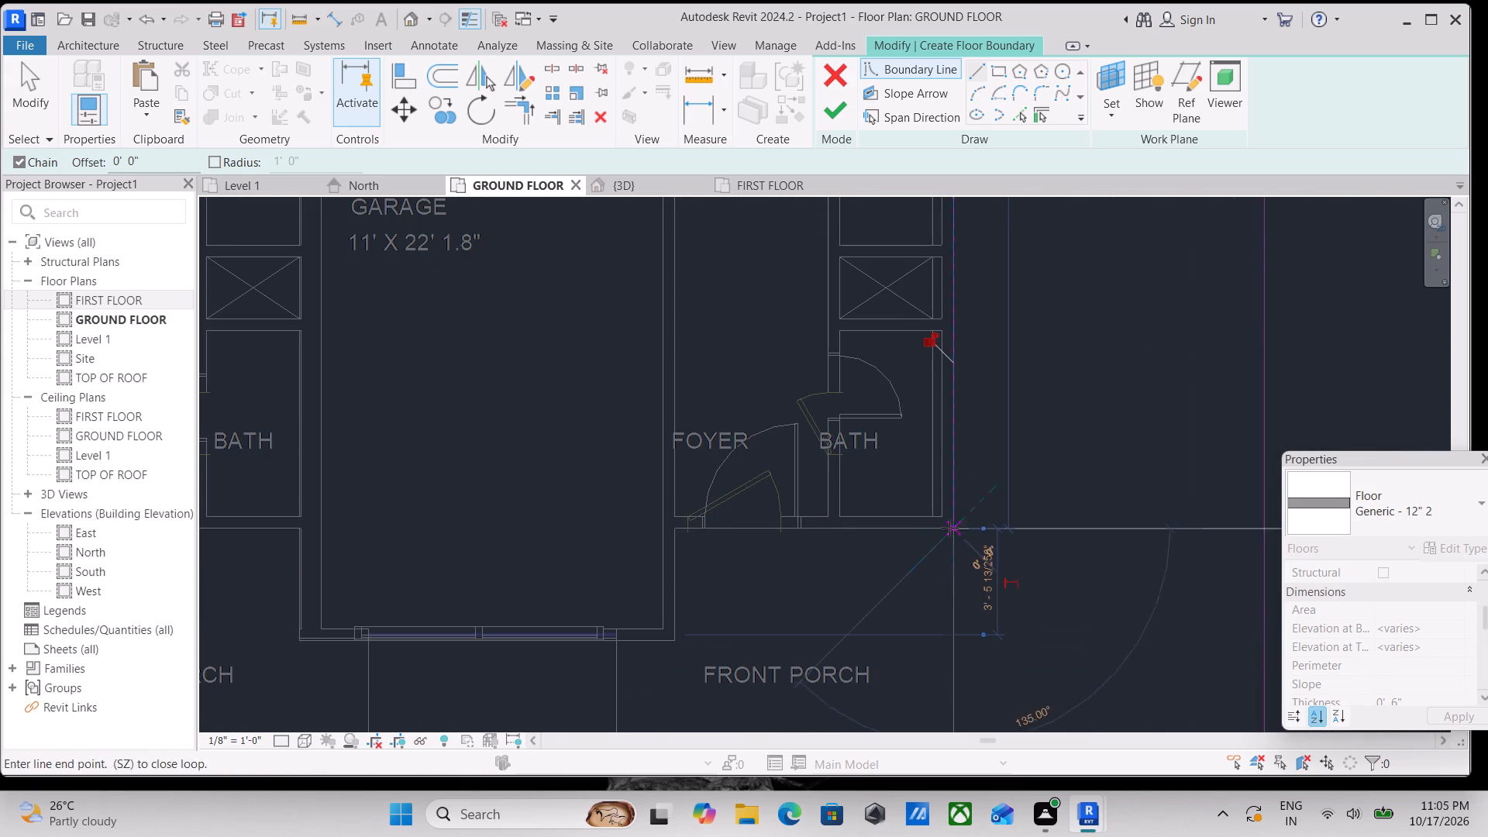
pyautogui.click(678, 536)
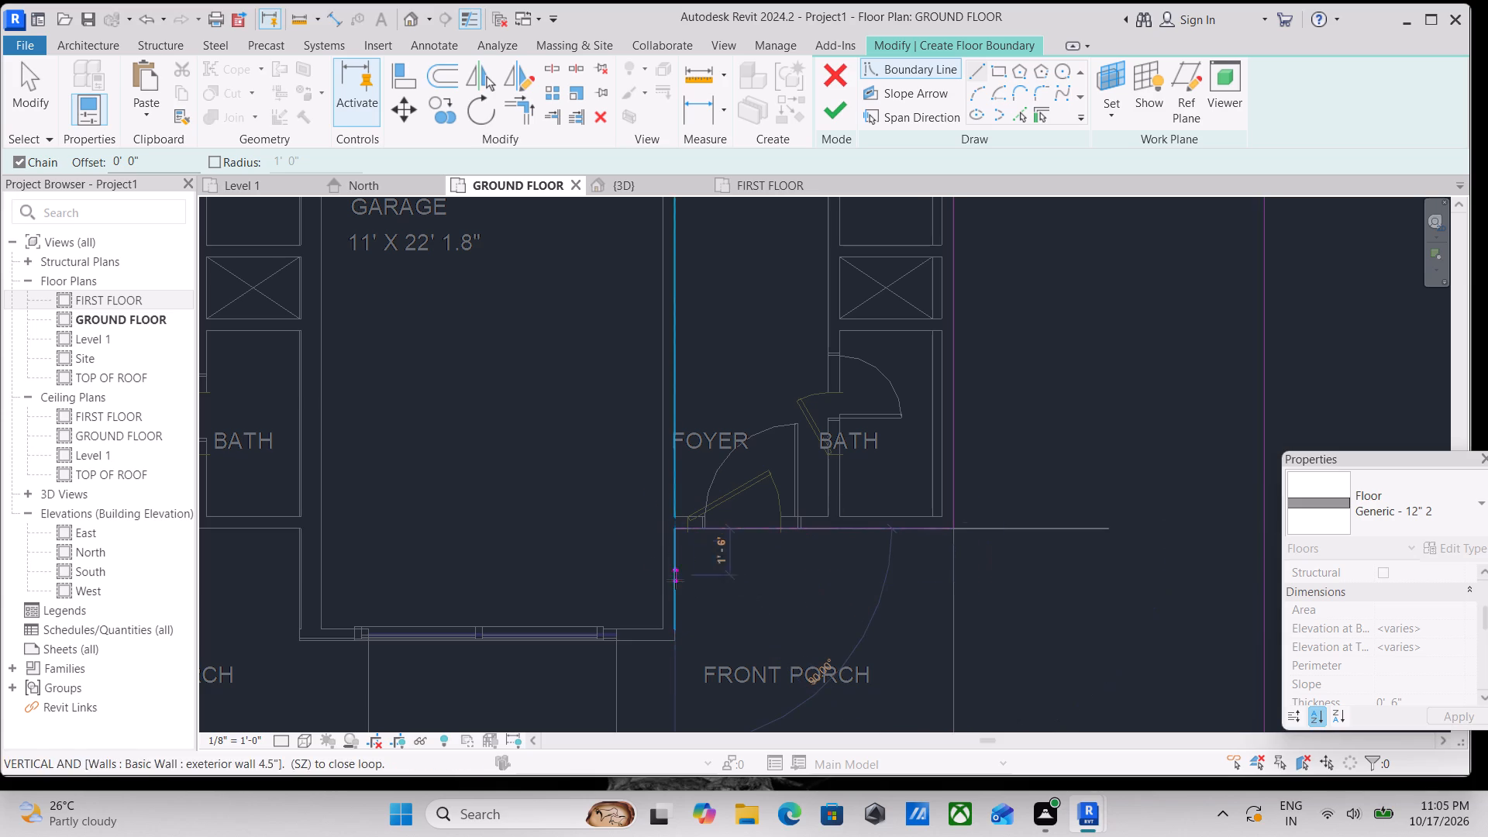
pyautogui.click(676, 639)
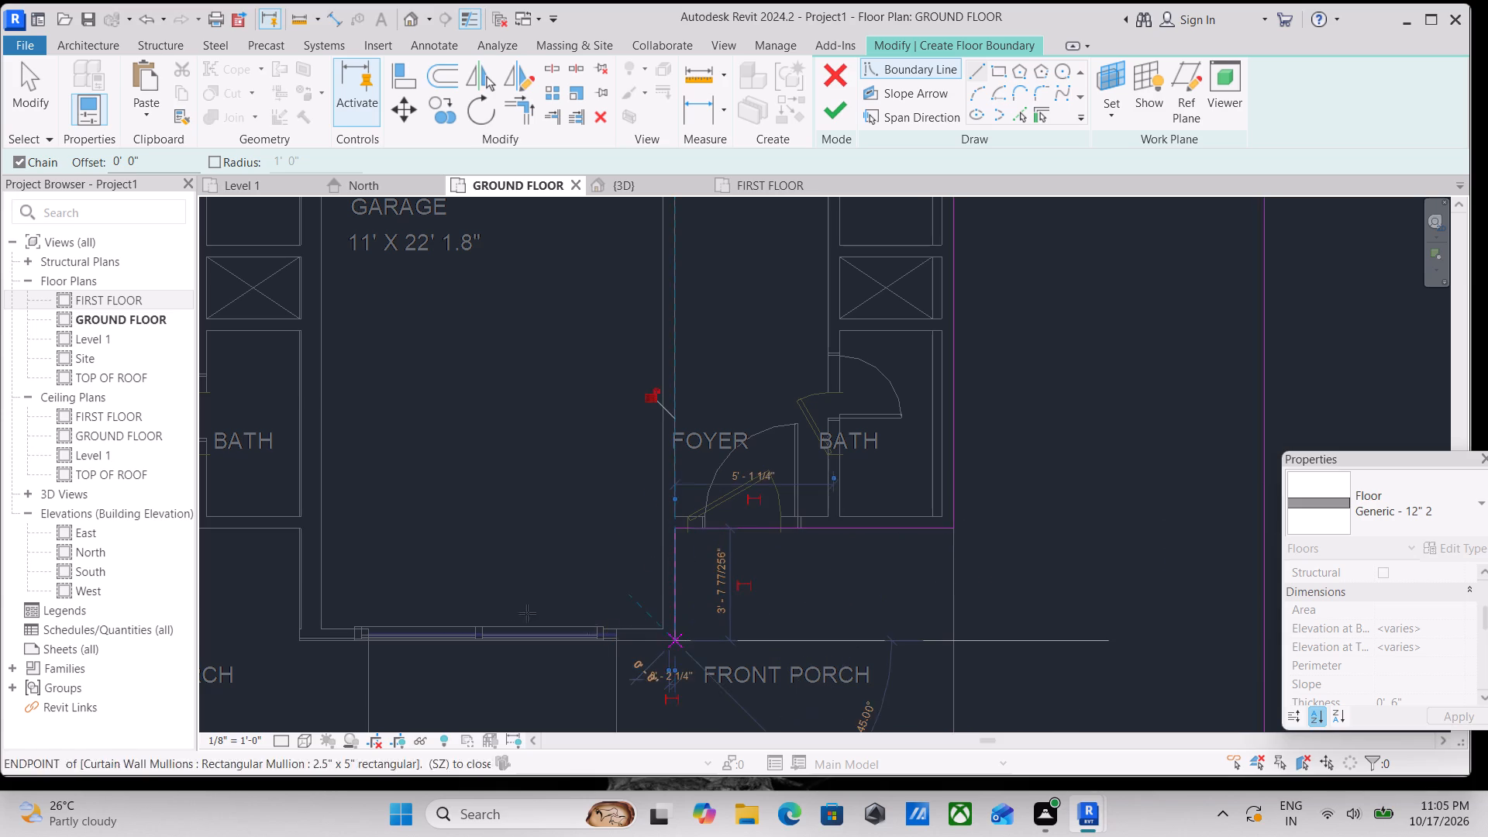
# Continue the inner boundary across the east garage front and around the west unit's front porch recess to its garage's front corner.
pyautogui.moveTo(510, 611); pyautogui.dragTo(868, 552, button='middle')
pyautogui.scroll(1, 660, 602)
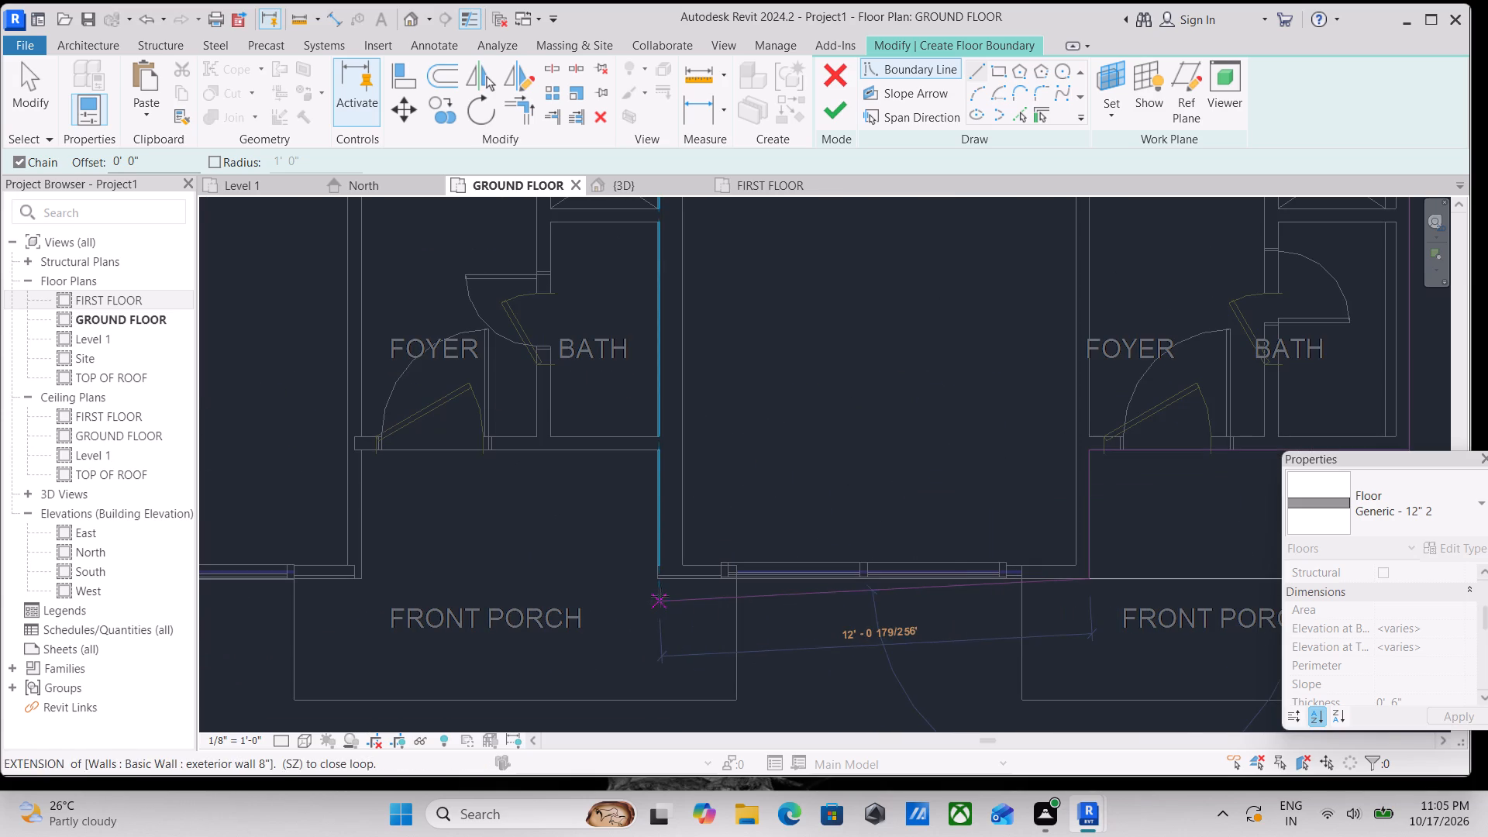
pyautogui.click(663, 584)
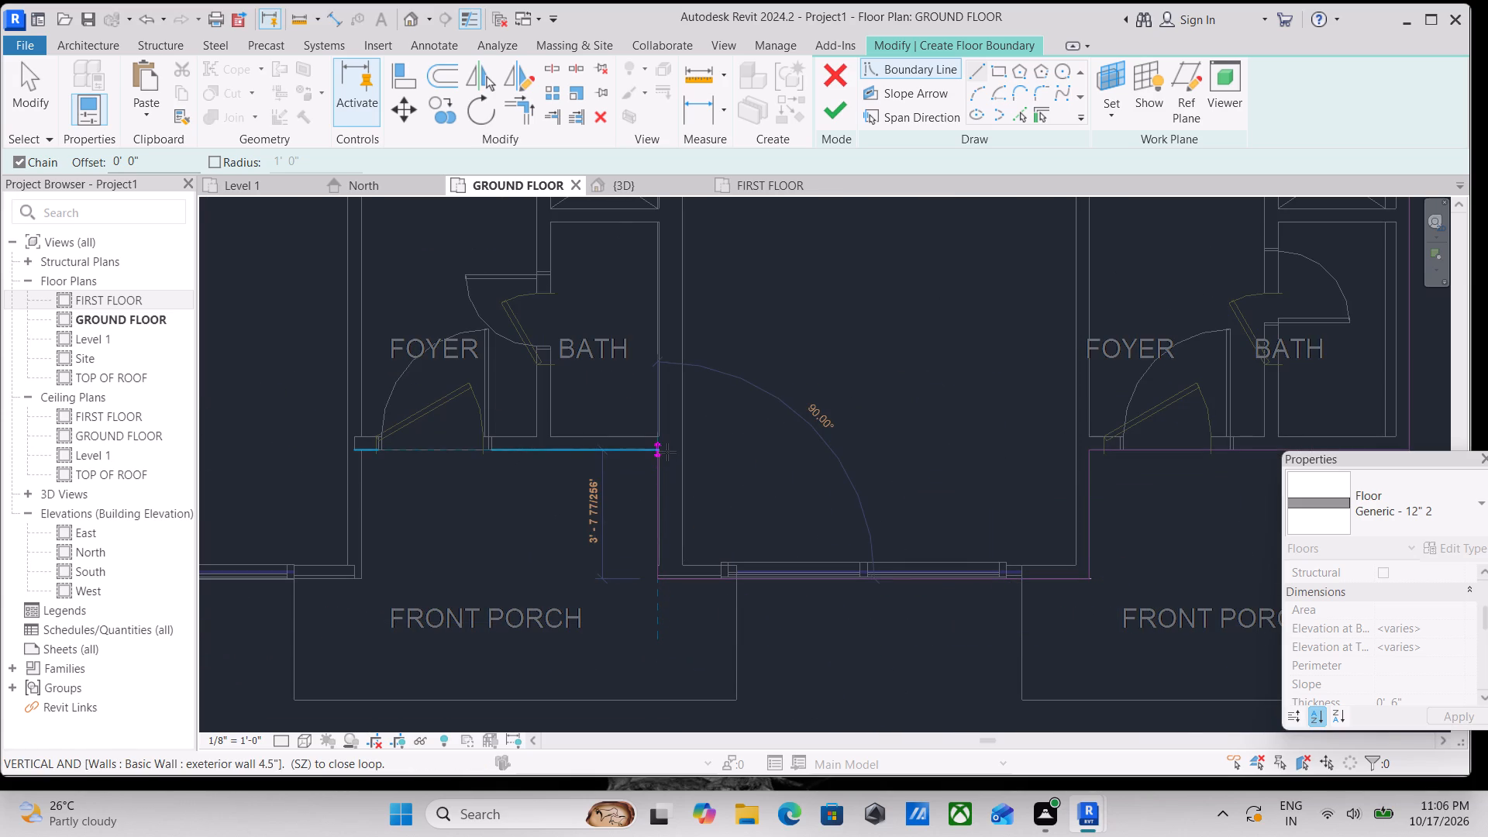
pyautogui.click(667, 450)
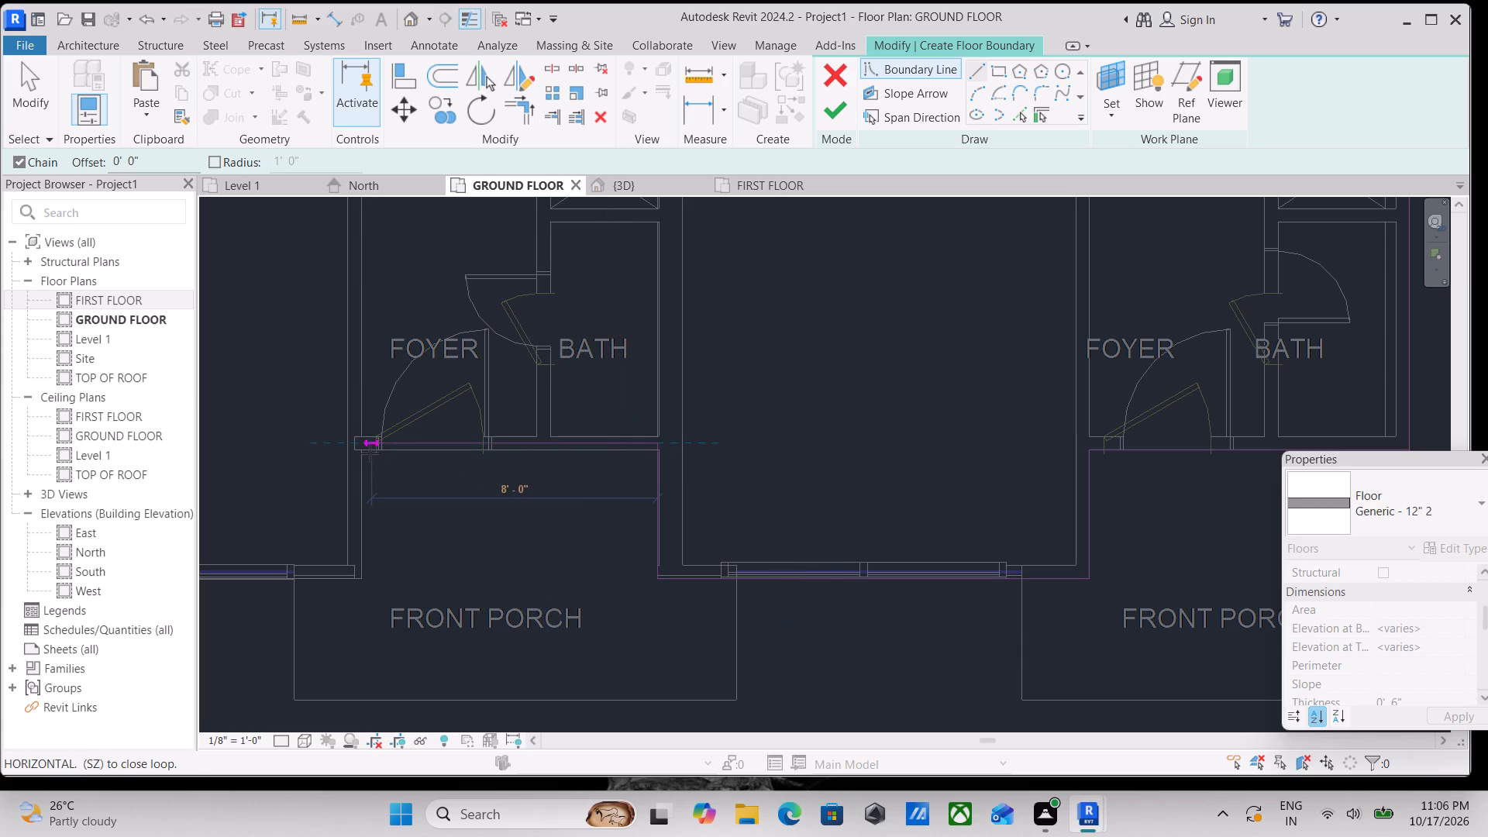
pyautogui.scroll(5, 363, 456)
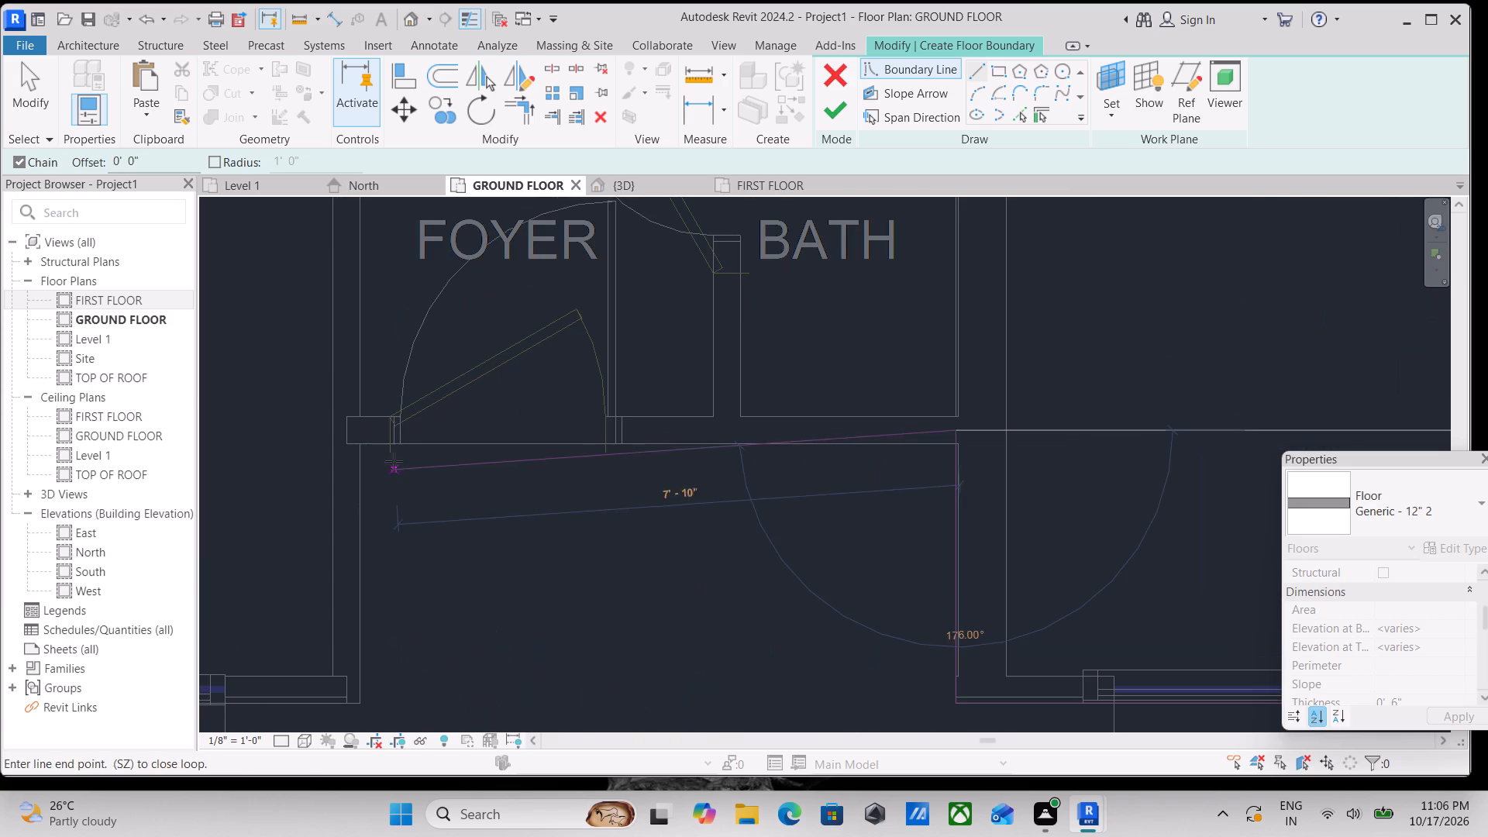
pyautogui.click(363, 449)
pyautogui.scroll(-1, 377, 602)
pyautogui.moveTo(378, 610); pyautogui.dragTo(564, 343, button='middle')
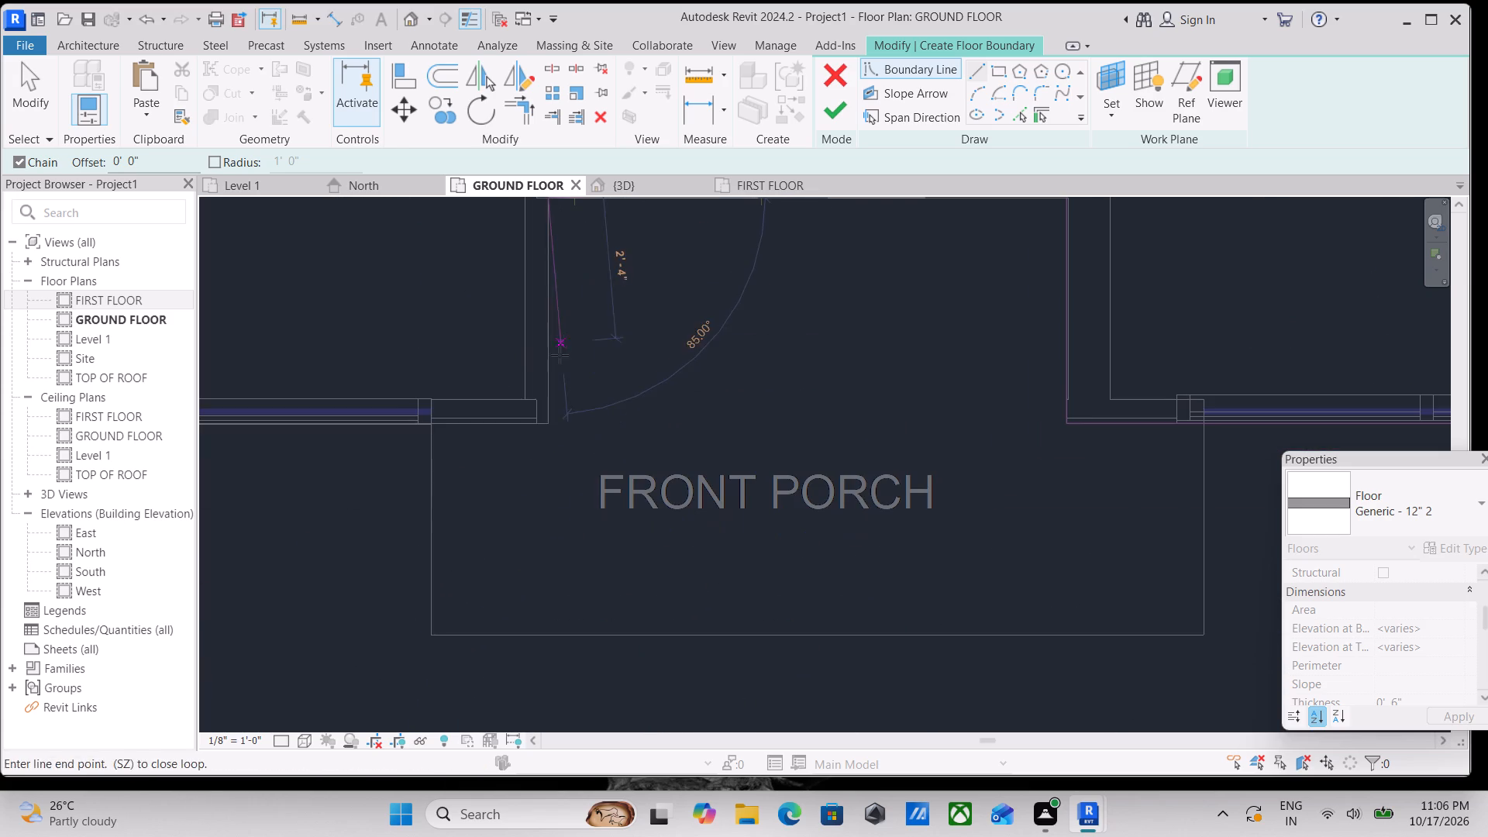
pyautogui.click(548, 428)
# Close the inner boundary across the west garage front and along the west outer wall to the rear corner.
pyautogui.moveTo(383, 455); pyautogui.dragTo(1117, 382, button='middle')
pyautogui.scroll(-1, 451, 444)
pyautogui.scroll(-2, 901, 391)
pyautogui.moveTo(890, 391); pyautogui.dragTo(1021, 431, button='middle')
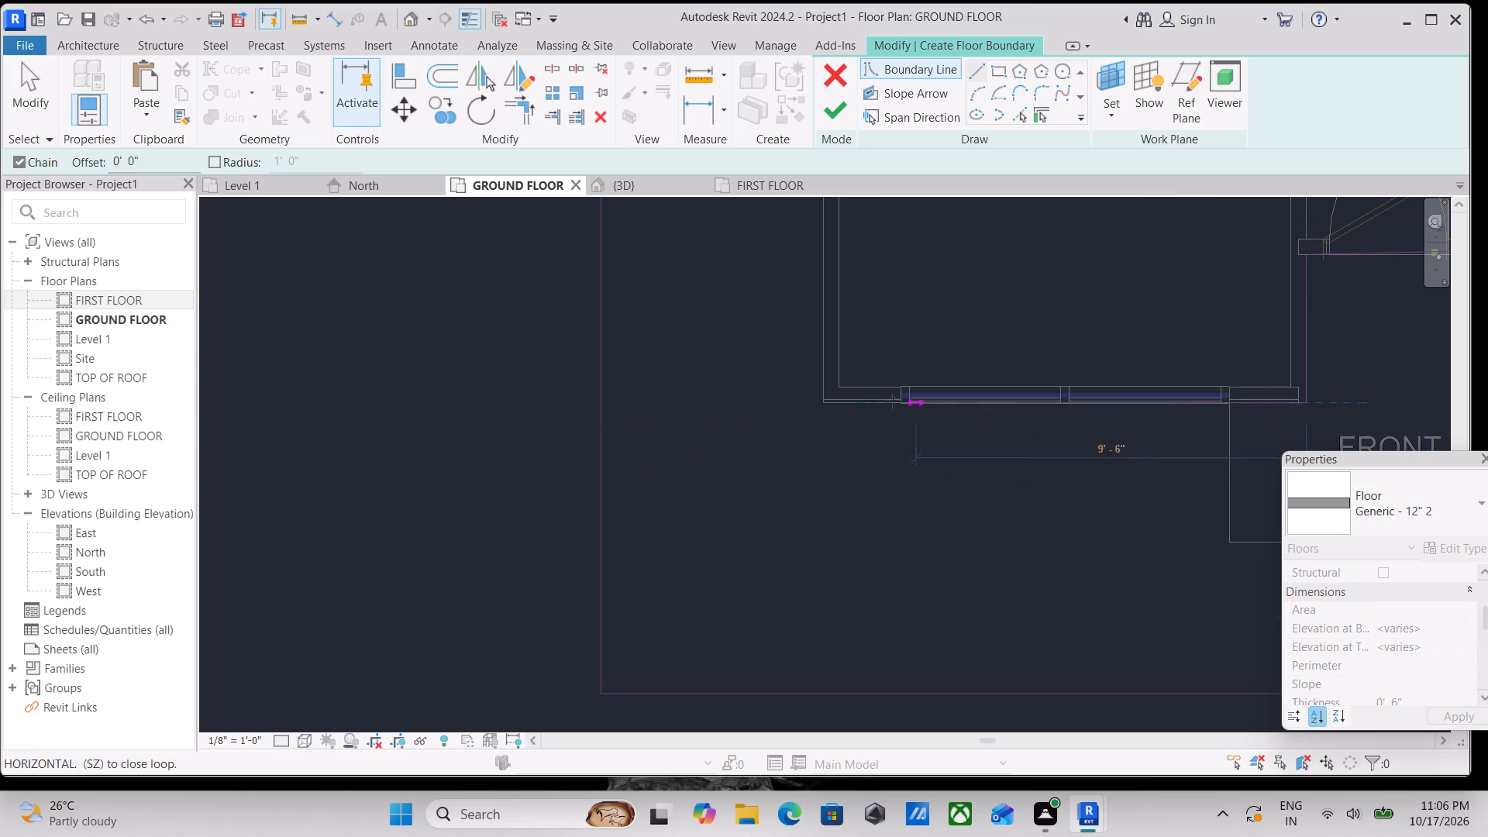
pyautogui.click(818, 406)
pyautogui.scroll(-1, 822, 305)
pyautogui.moveTo(832, 330); pyautogui.dragTo(837, 540, button='middle')
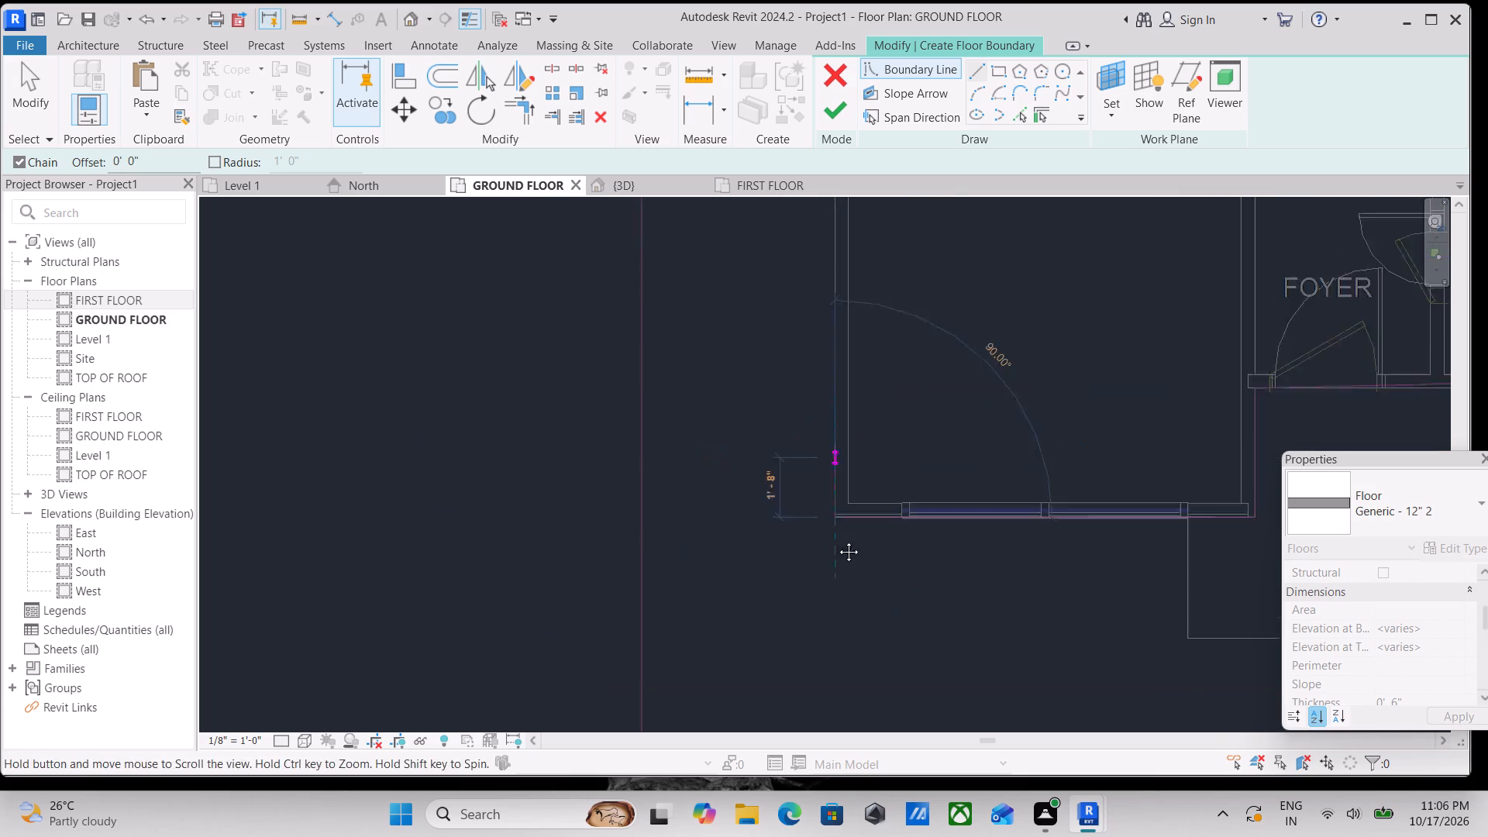
pyautogui.moveTo(837, 540); pyautogui.dragTo(829, 641, button='middle')
pyautogui.scroll(-3, 818, 351)
pyautogui.moveTo(818, 348); pyautogui.dragTo(801, 674, button='middle')
pyautogui.scroll(-2, 808, 491)
pyautogui.moveTo(810, 502); pyautogui.dragTo(796, 714, button='middle')
pyautogui.scroll(-2, 808, 472)
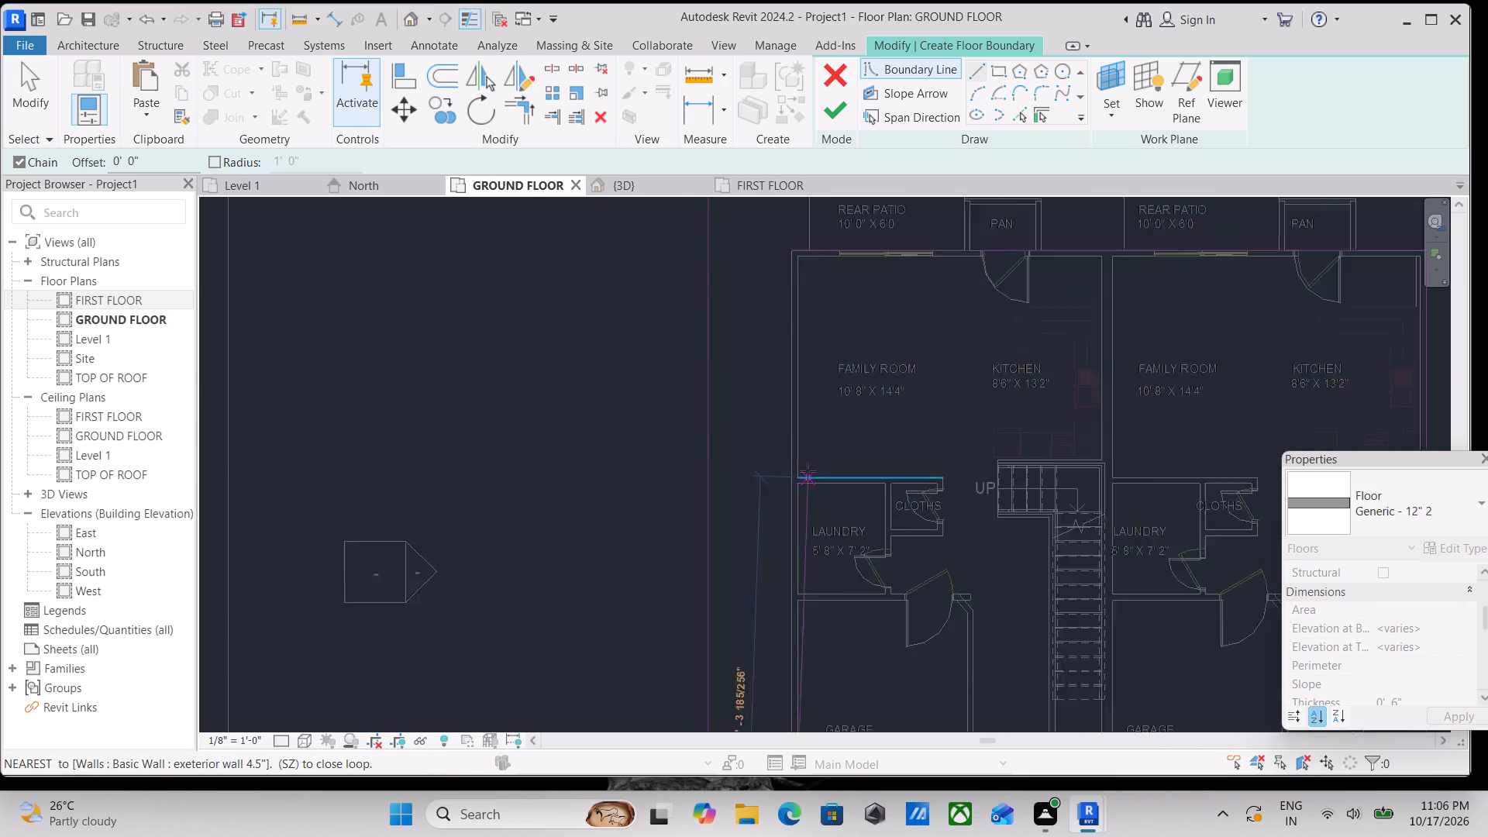
pyautogui.moveTo(808, 474); pyautogui.dragTo(785, 594, button='middle')
pyautogui.scroll(6, 775, 429)
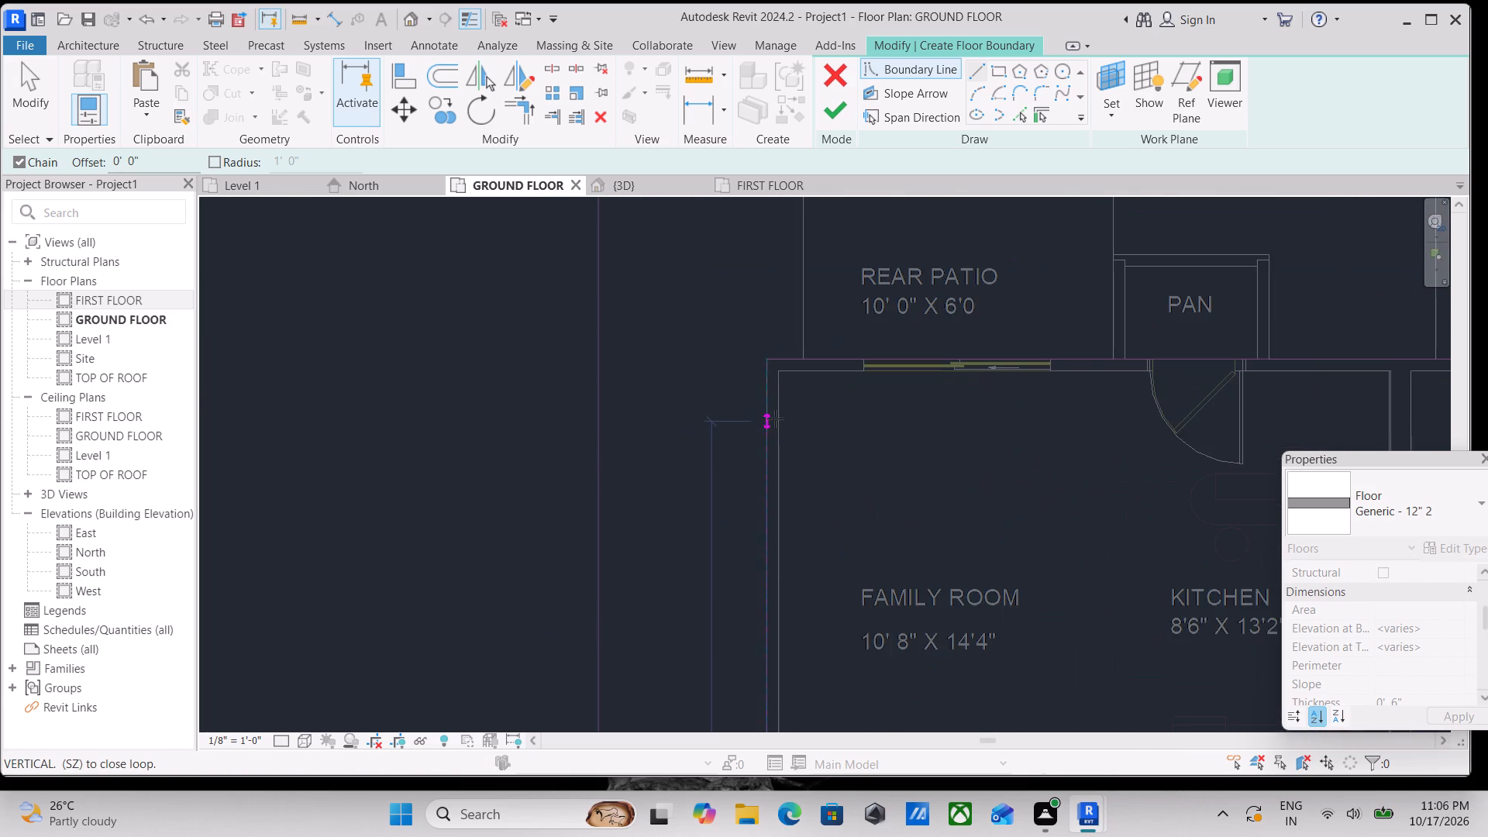
pyautogui.scroll(3, 775, 418)
pyautogui.click(761, 329)
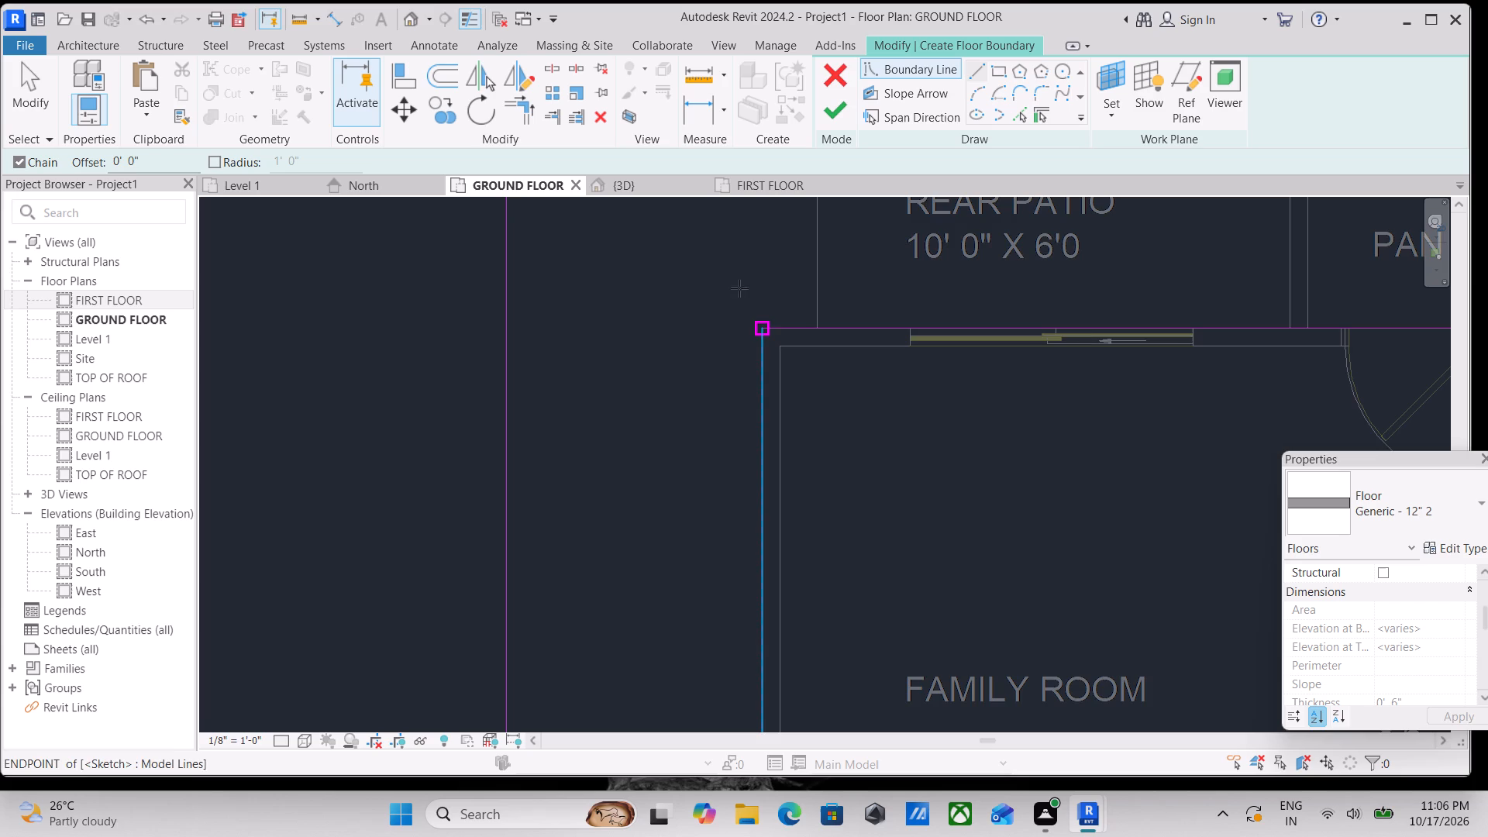
pyautogui.scroll(-5, 777, 287)
pyautogui.scroll(-6, 714, 347)
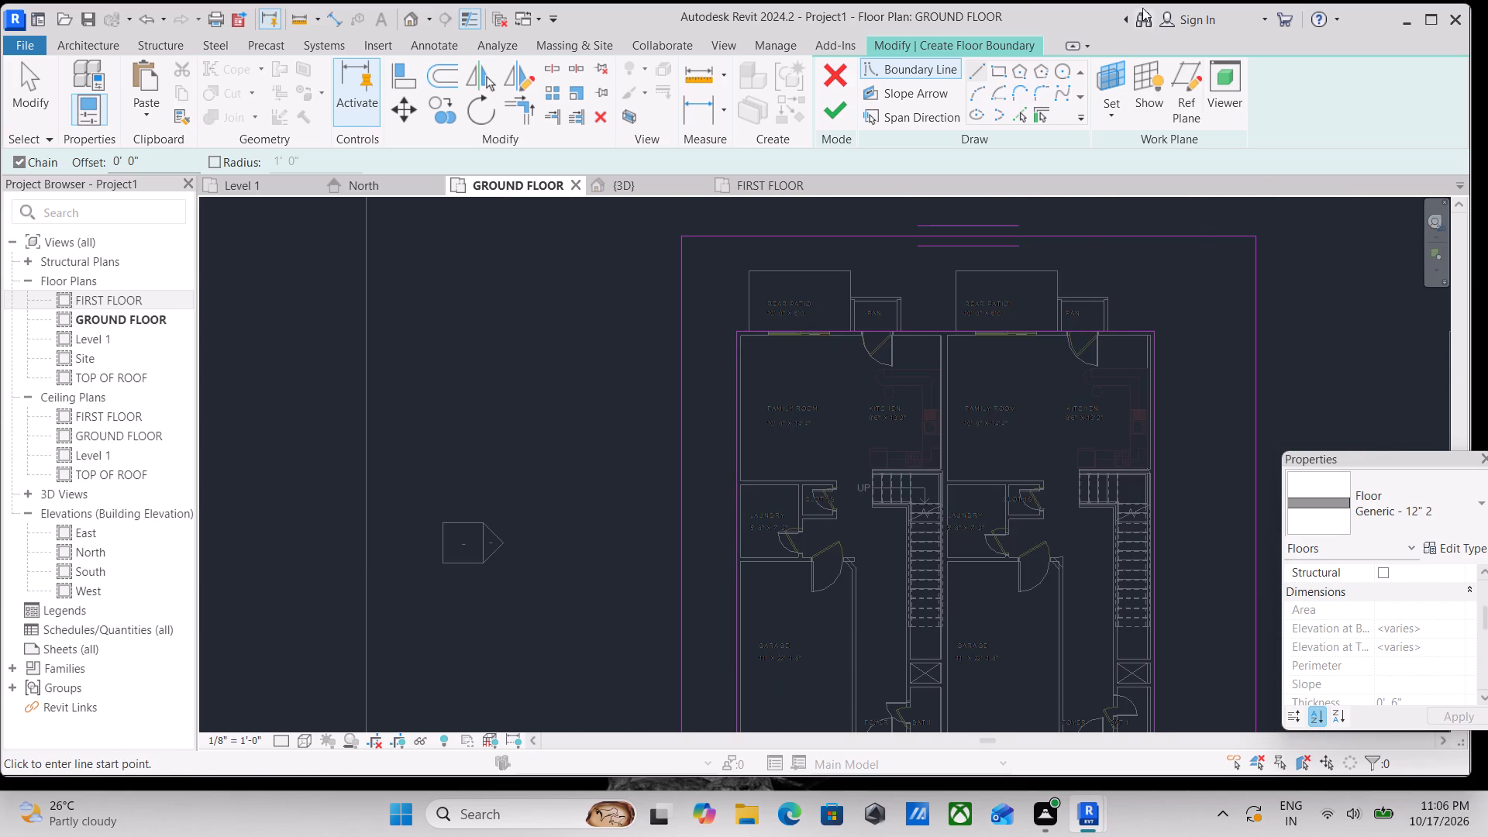
# Finish the floor surround's boundary sketch and dismiss the overlap warning.
pyautogui.click(828, 105)
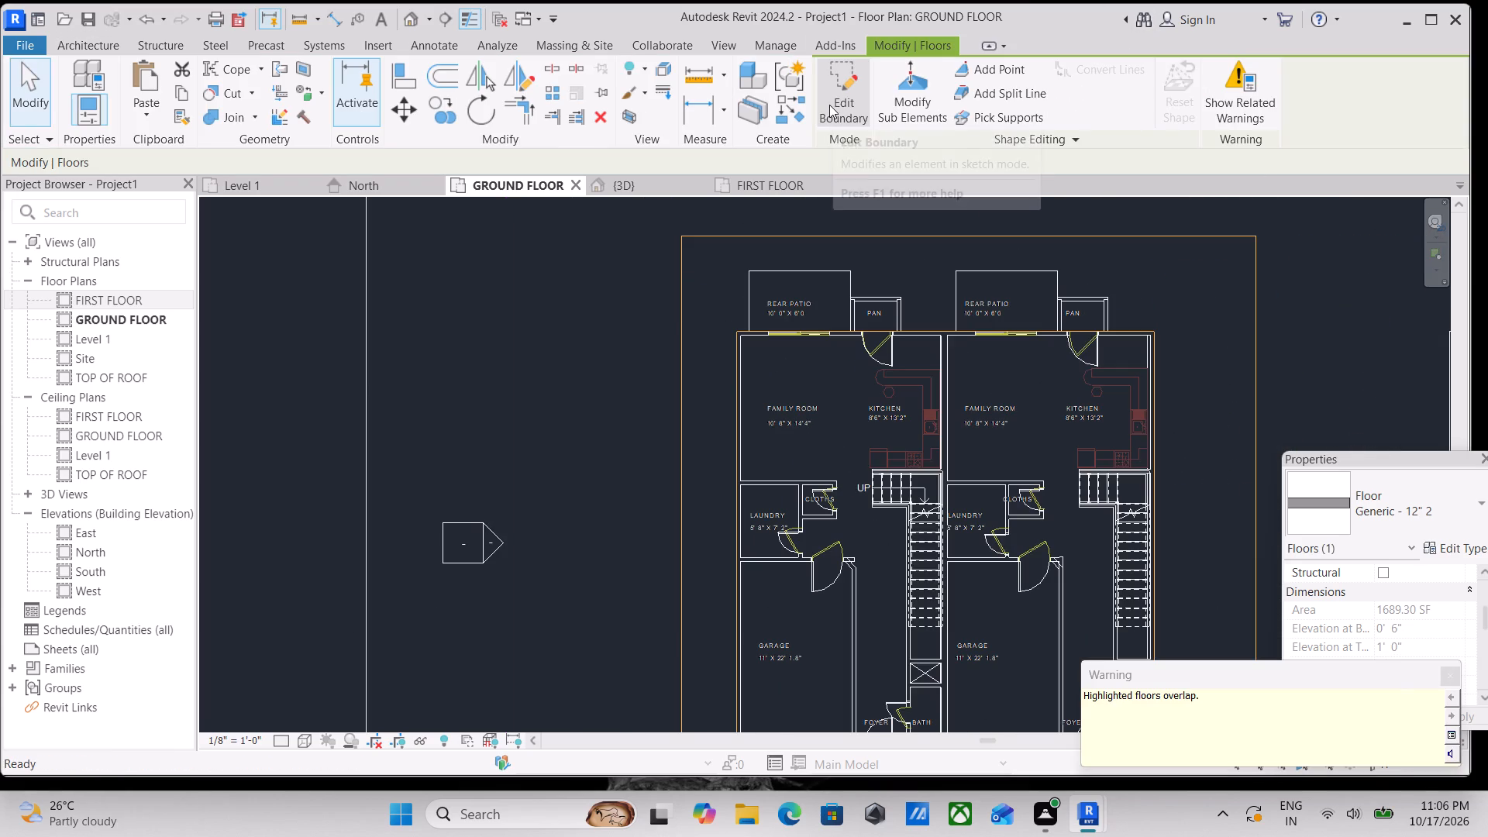
pyautogui.scroll(-2, 914, 315)
pyautogui.click(1441, 673)
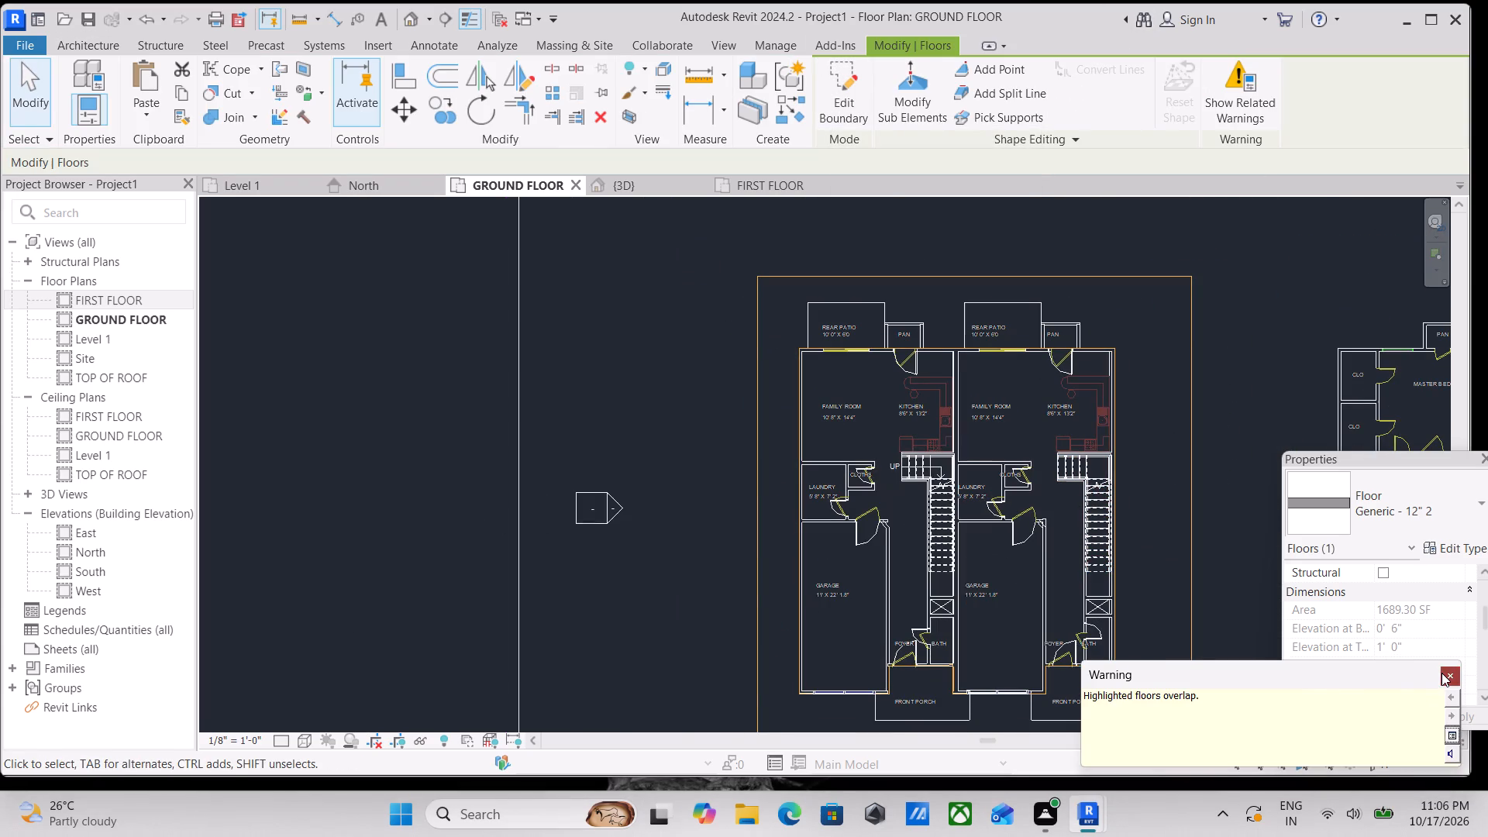
# Examine the new floor surround in 3D along the garage fronts, the porch recesses and the east side wall.
pyautogui.click(593, 194)
pyautogui.scroll(-3, 962, 458)
pyautogui.scroll(1, 996, 474)
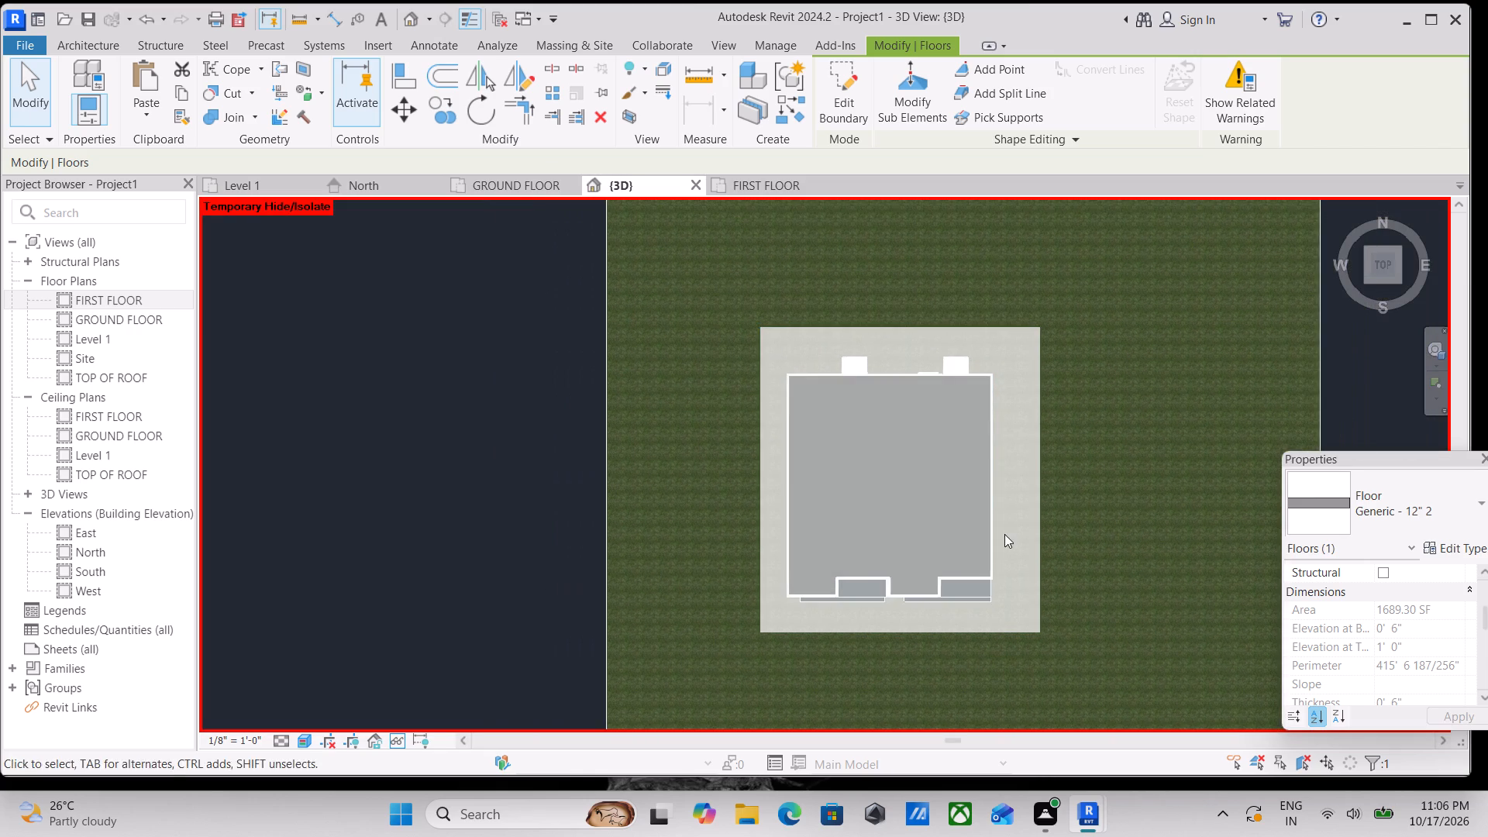
pyautogui.moveTo(1004, 534); pyautogui.dragTo(906, 158, button='middle')
pyautogui.keyDown('shift'); pyautogui.moveTo(854, 591); pyautogui.dragTo(1091, 444, button='middle'); pyautogui.keyUp('shift')
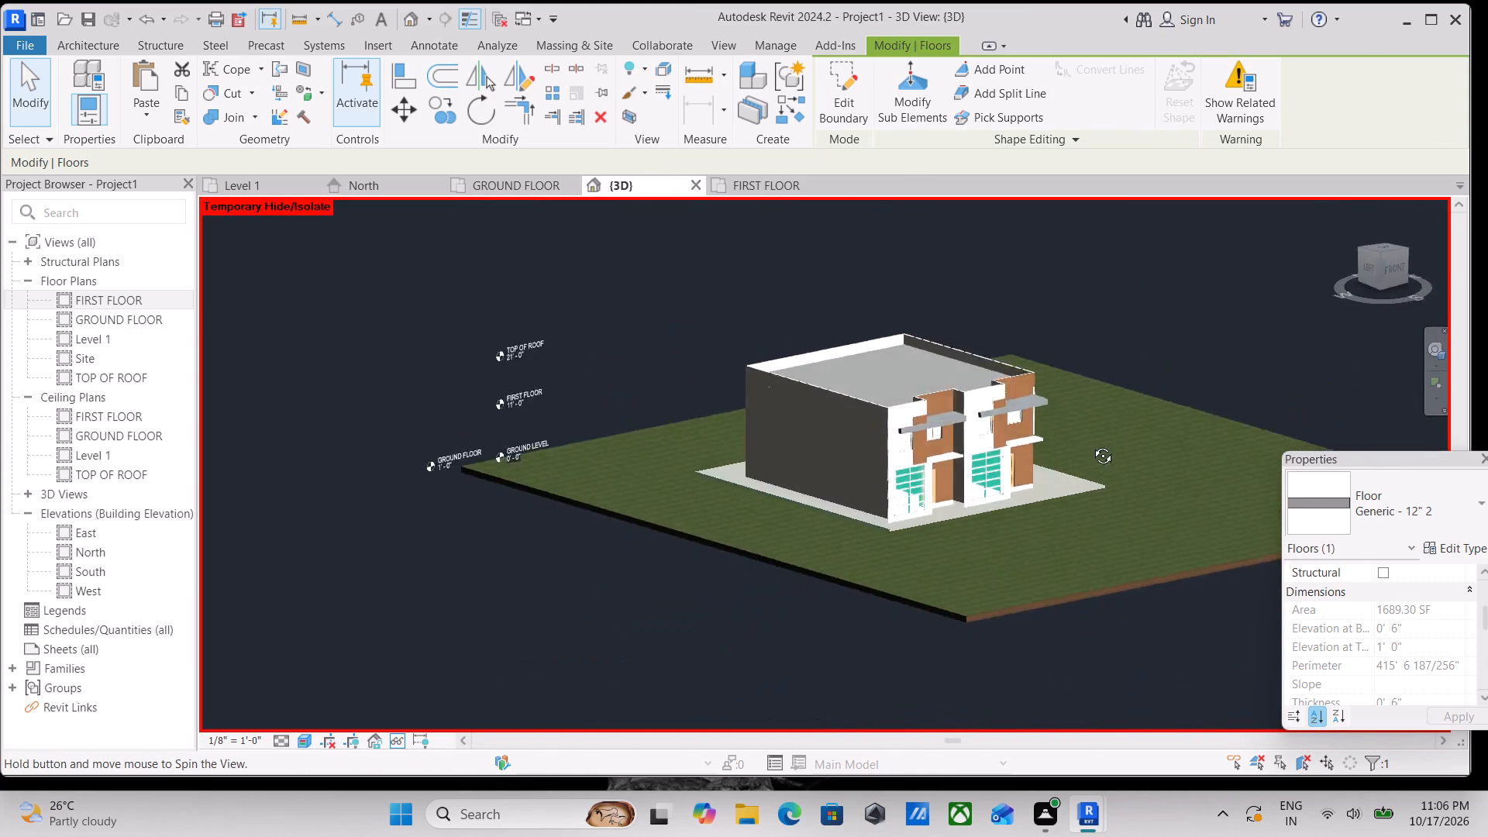
pyautogui.keyDown('shift'); pyautogui.moveTo(1091, 444); pyautogui.dragTo(1142, 469, button='middle'); pyautogui.keyUp('shift')
pyautogui.scroll(10, 1063, 523)
pyautogui.scroll(3, 979, 474)
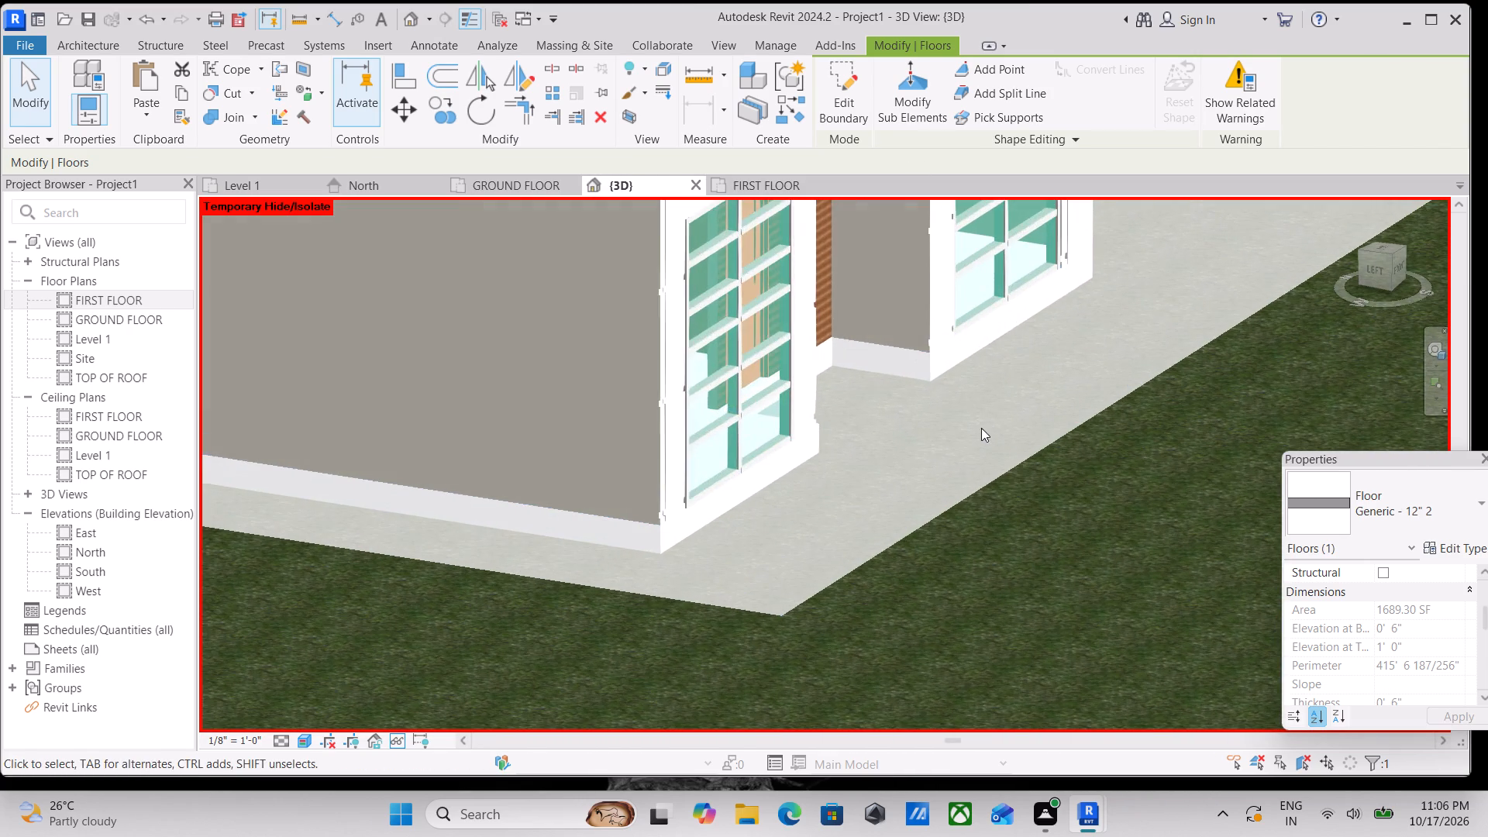
pyautogui.moveTo(1000, 387); pyautogui.dragTo(825, 535, button='middle')
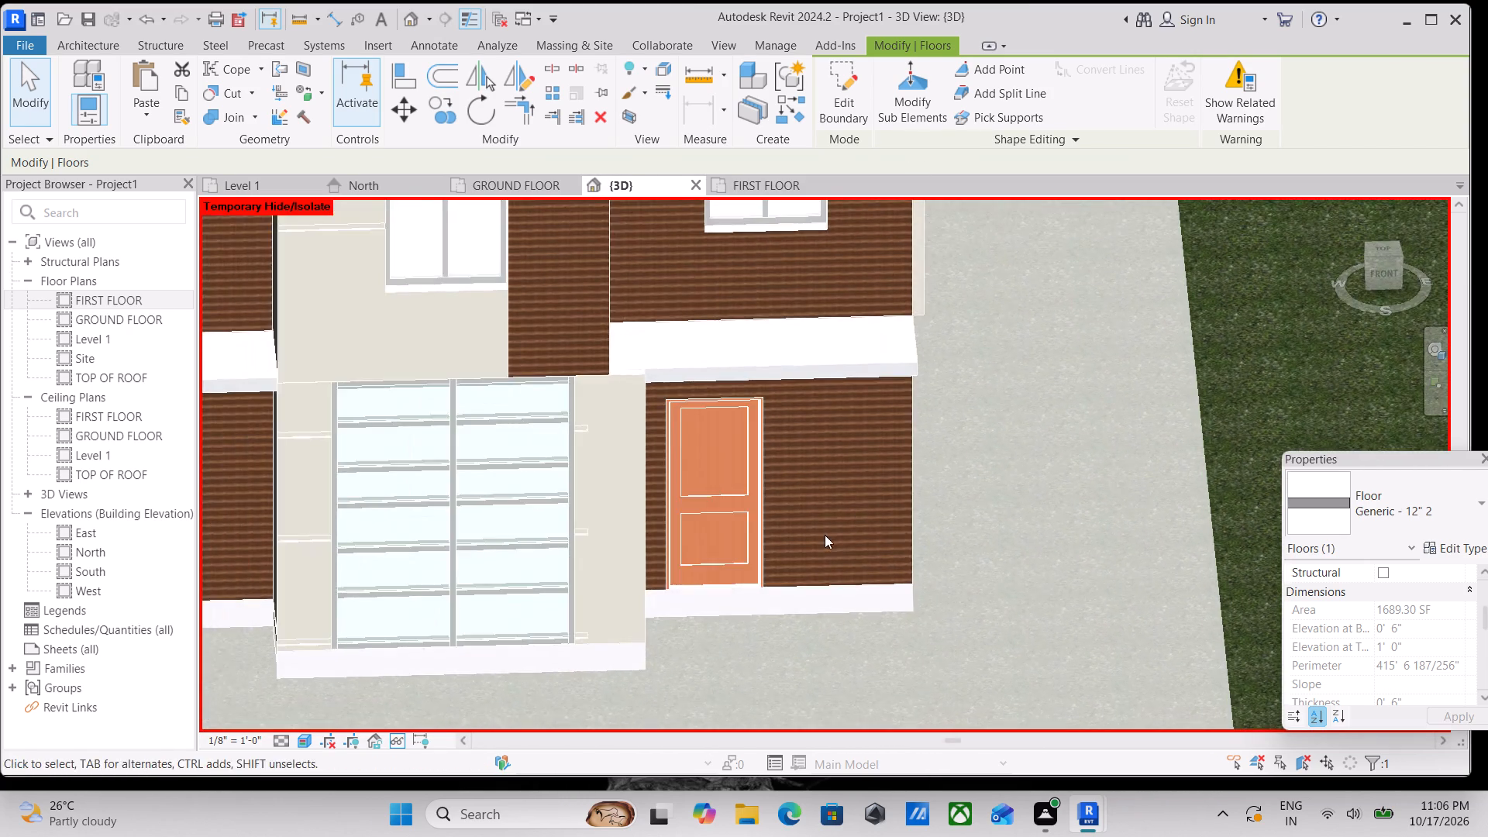
pyautogui.moveTo(934, 449); pyautogui.dragTo(1142, 363, button='middle')
pyautogui.moveTo(794, 479); pyautogui.dragTo(696, 503, button='middle')
pyautogui.moveTo(697, 503); pyautogui.dragTo(752, 364, button='middle')
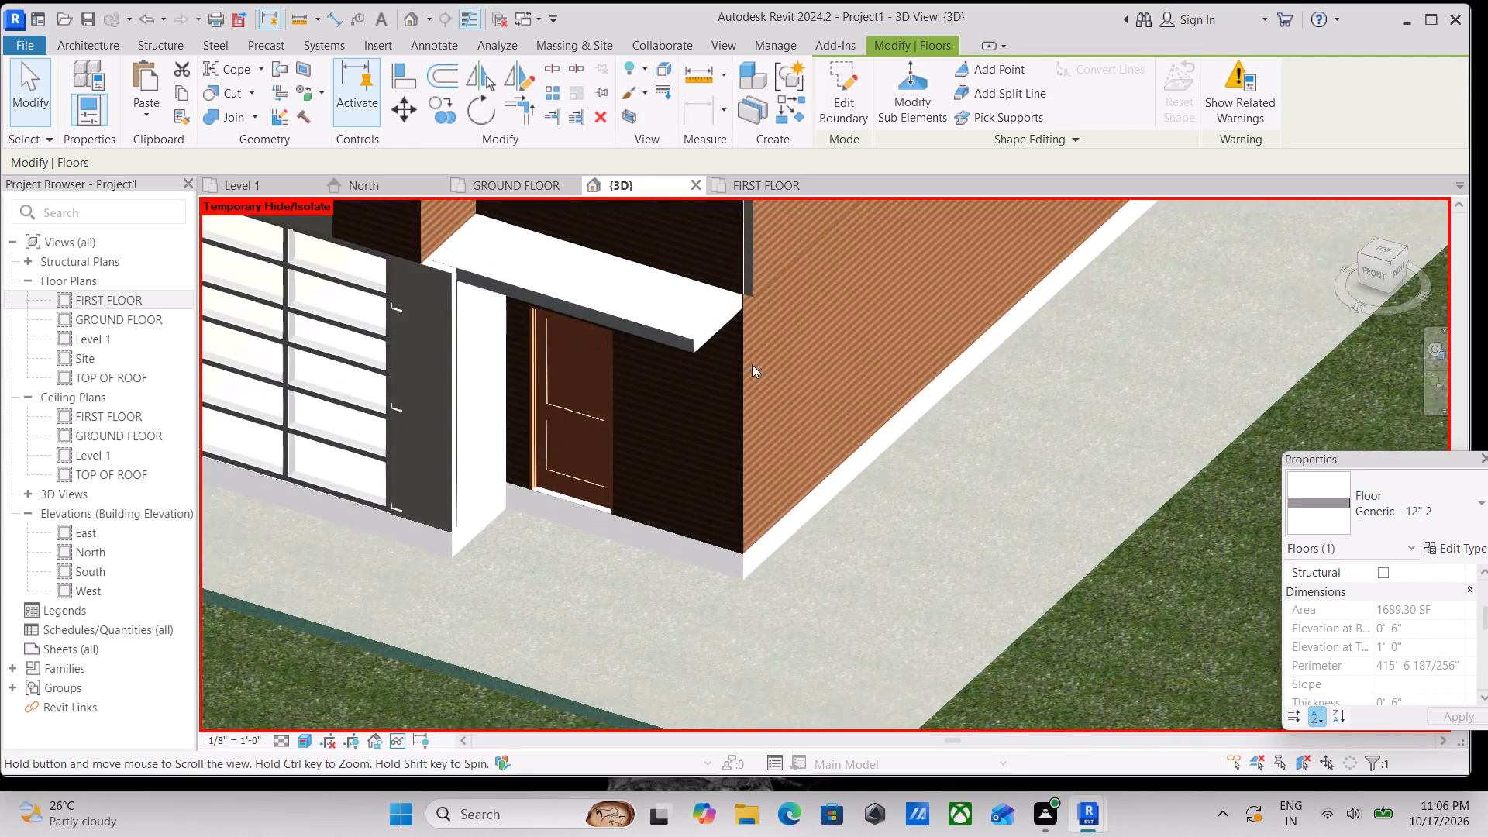
pyautogui.moveTo(752, 364); pyautogui.dragTo(749, 371, button='middle')
pyautogui.scroll(-2, 1052, 511)
pyautogui.moveTo(964, 537); pyautogui.dragTo(977, 490, button='middle')
pyautogui.scroll(-2, 979, 494)
pyautogui.moveTo(979, 494); pyautogui.dragTo(959, 570, button='middle')
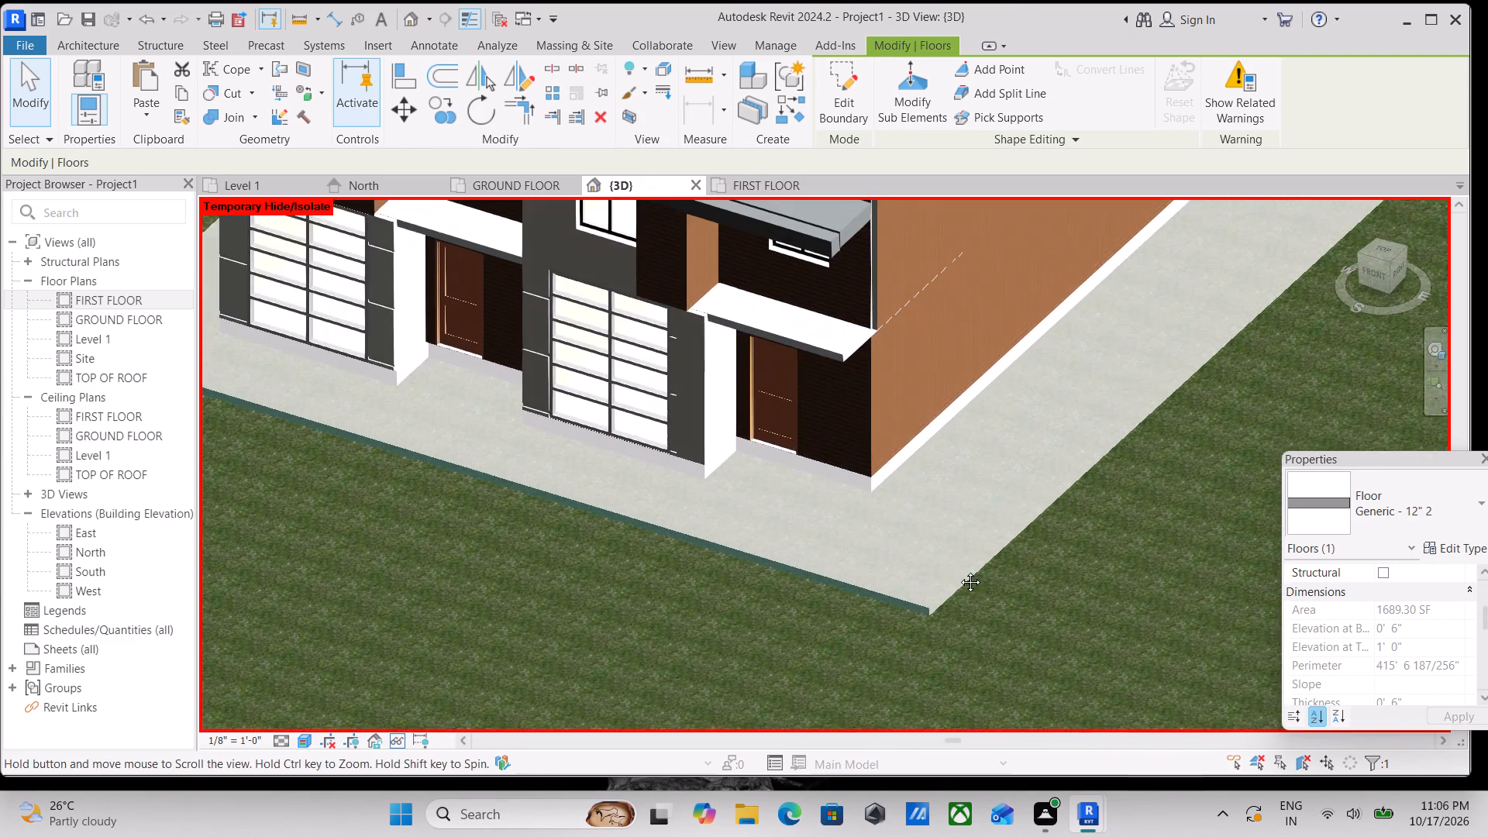
pyautogui.moveTo(959, 570); pyautogui.dragTo(946, 639, button='middle')
pyautogui.scroll(2, 939, 498)
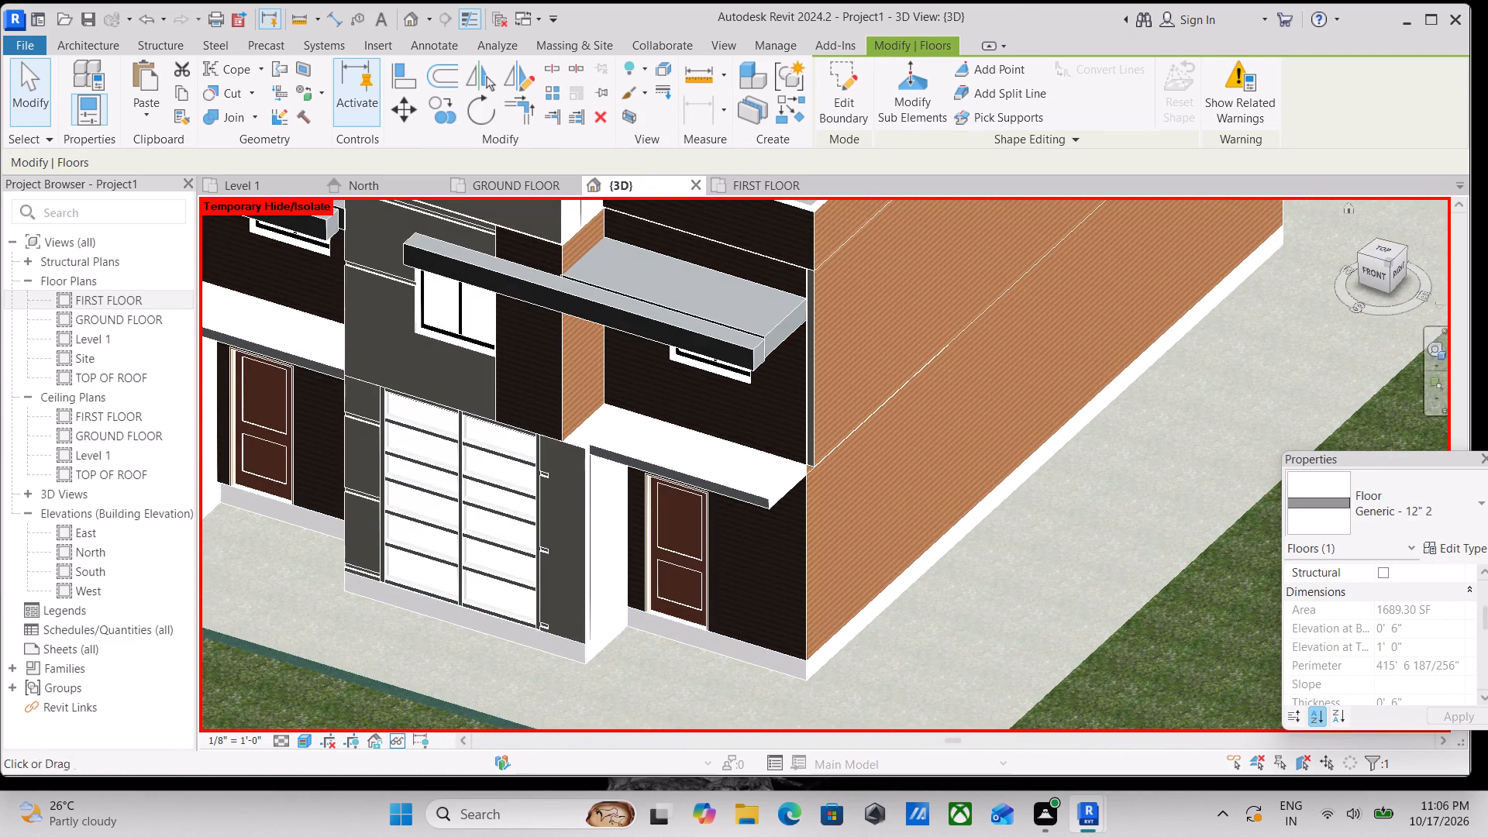
pyautogui.scroll(3, 658, 836)
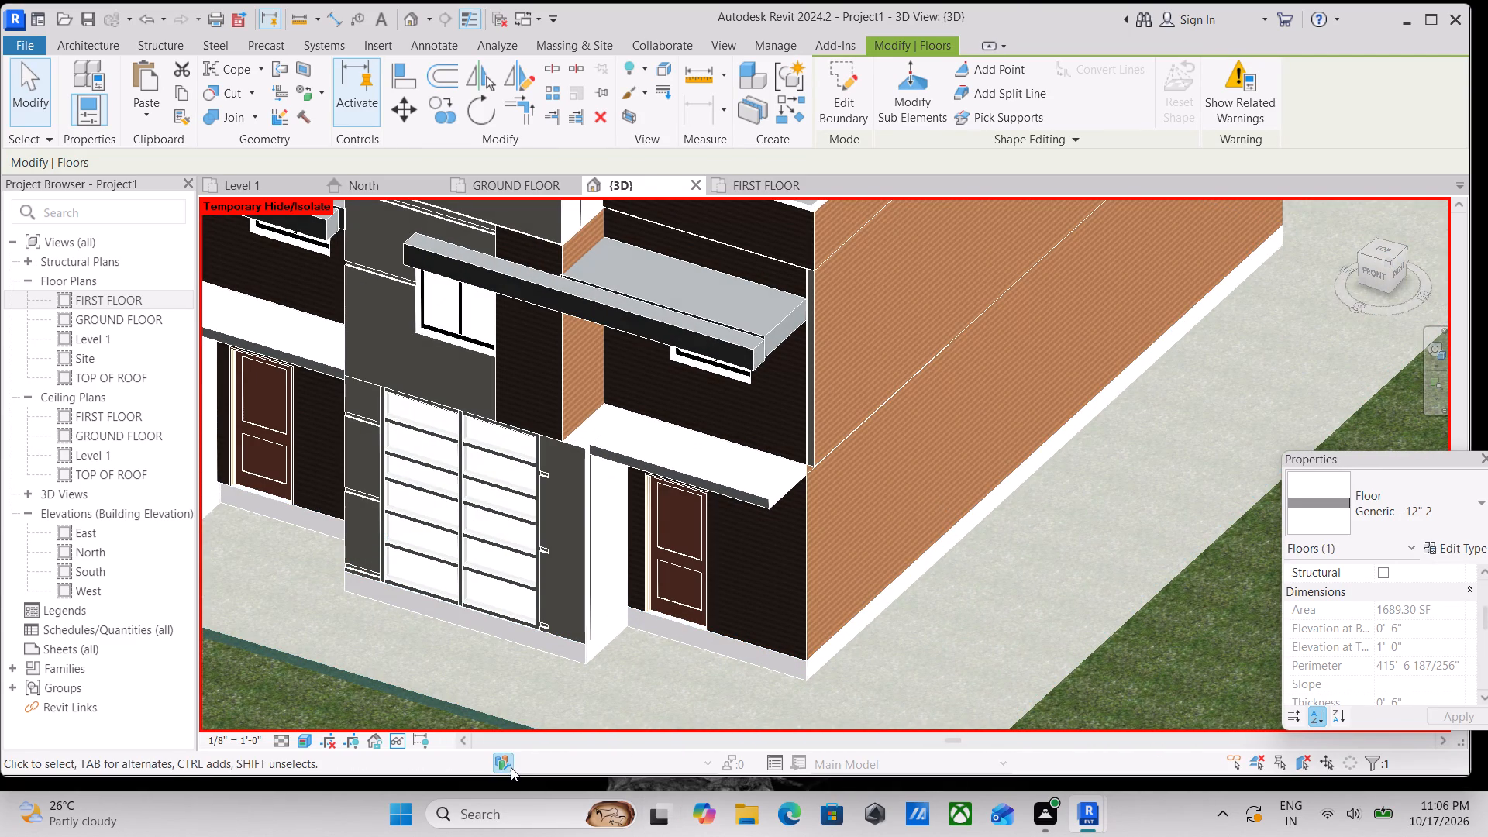
pyautogui.scroll(2, 511, 767)
pyautogui.moveTo(468, 447); pyautogui.dragTo(494, 400, button='middle')
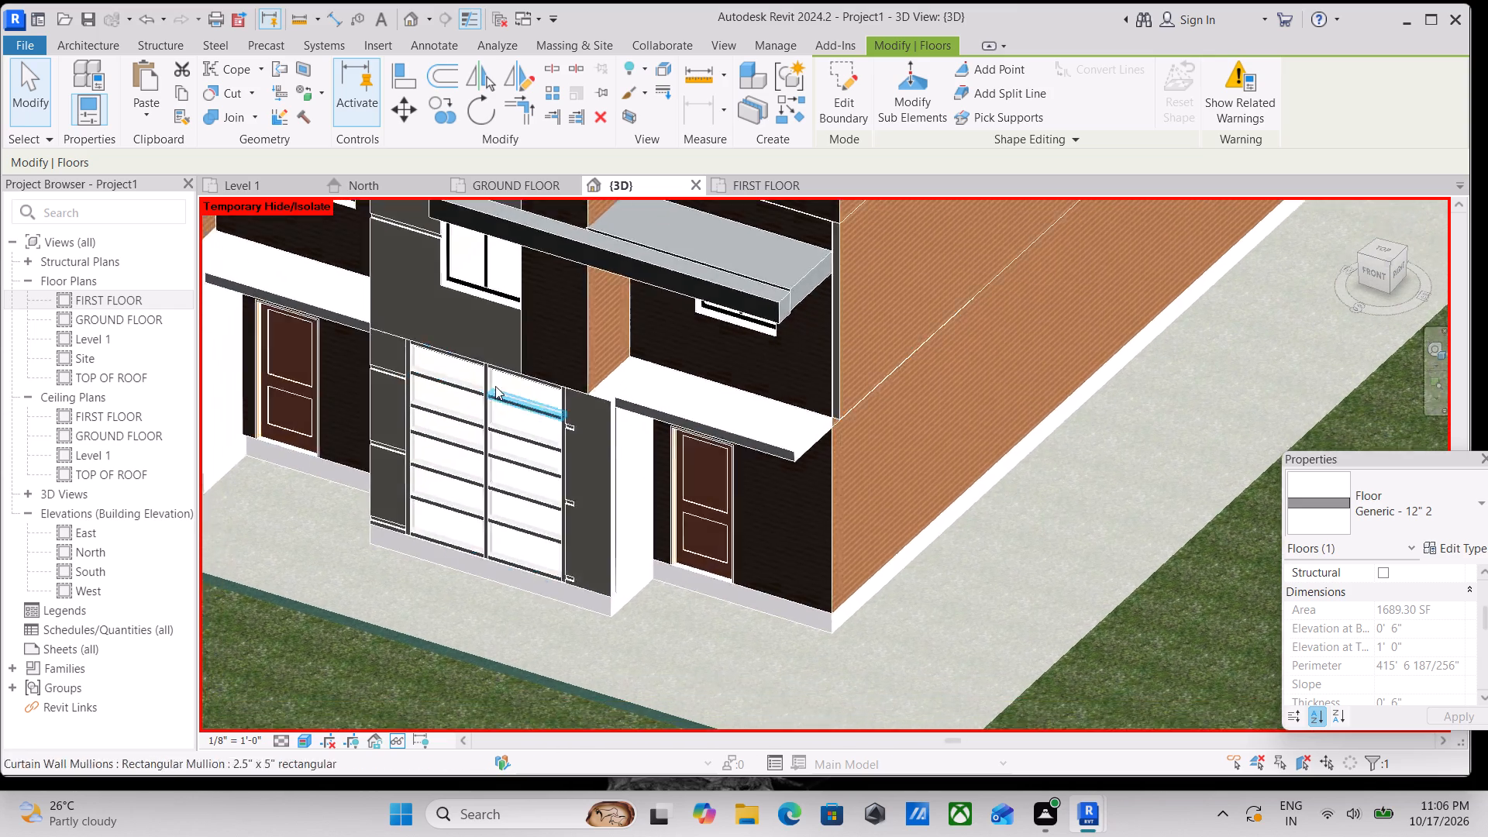
pyautogui.scroll(1, 495, 387)
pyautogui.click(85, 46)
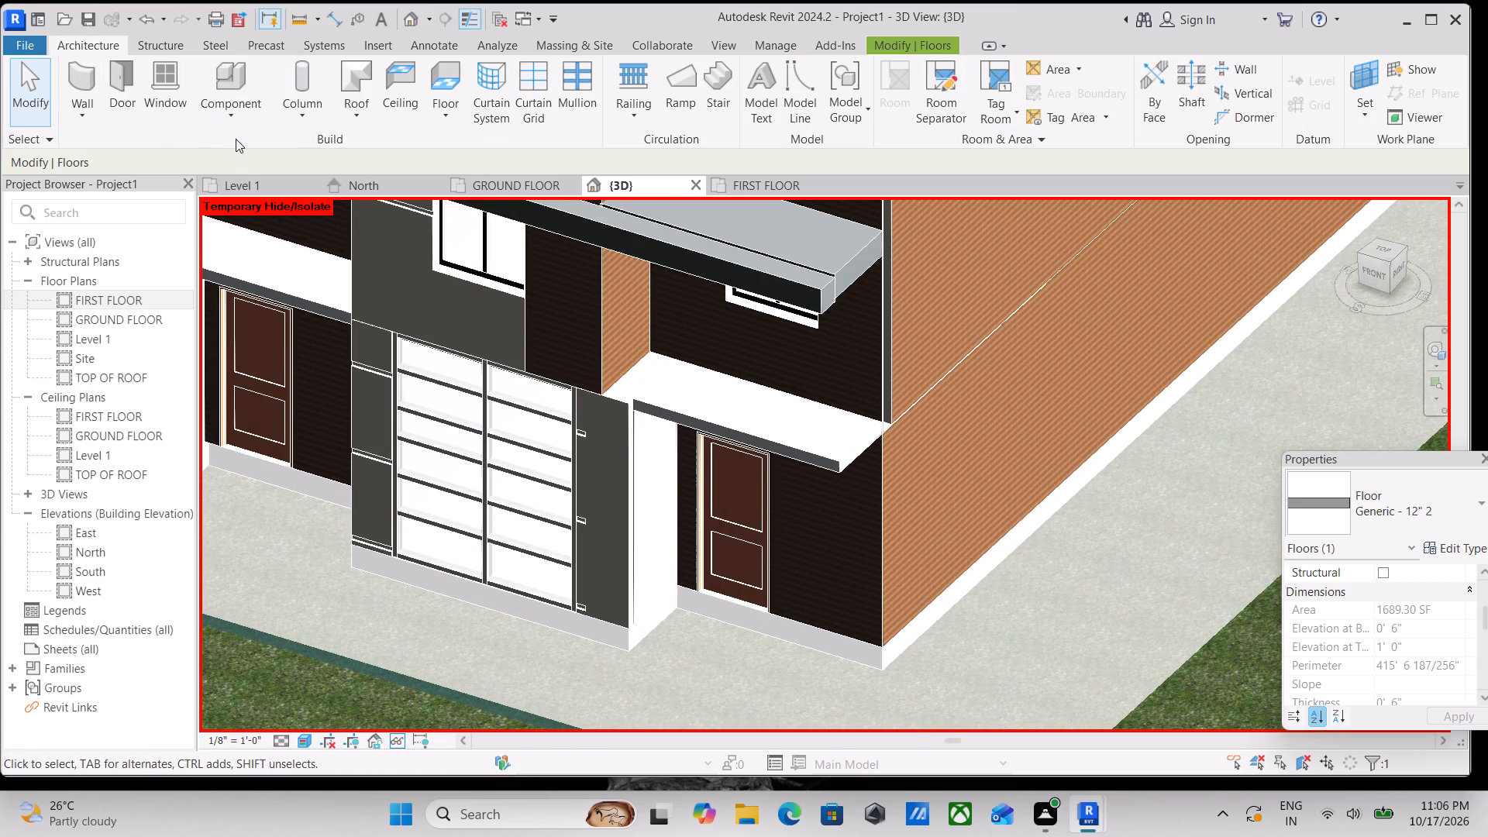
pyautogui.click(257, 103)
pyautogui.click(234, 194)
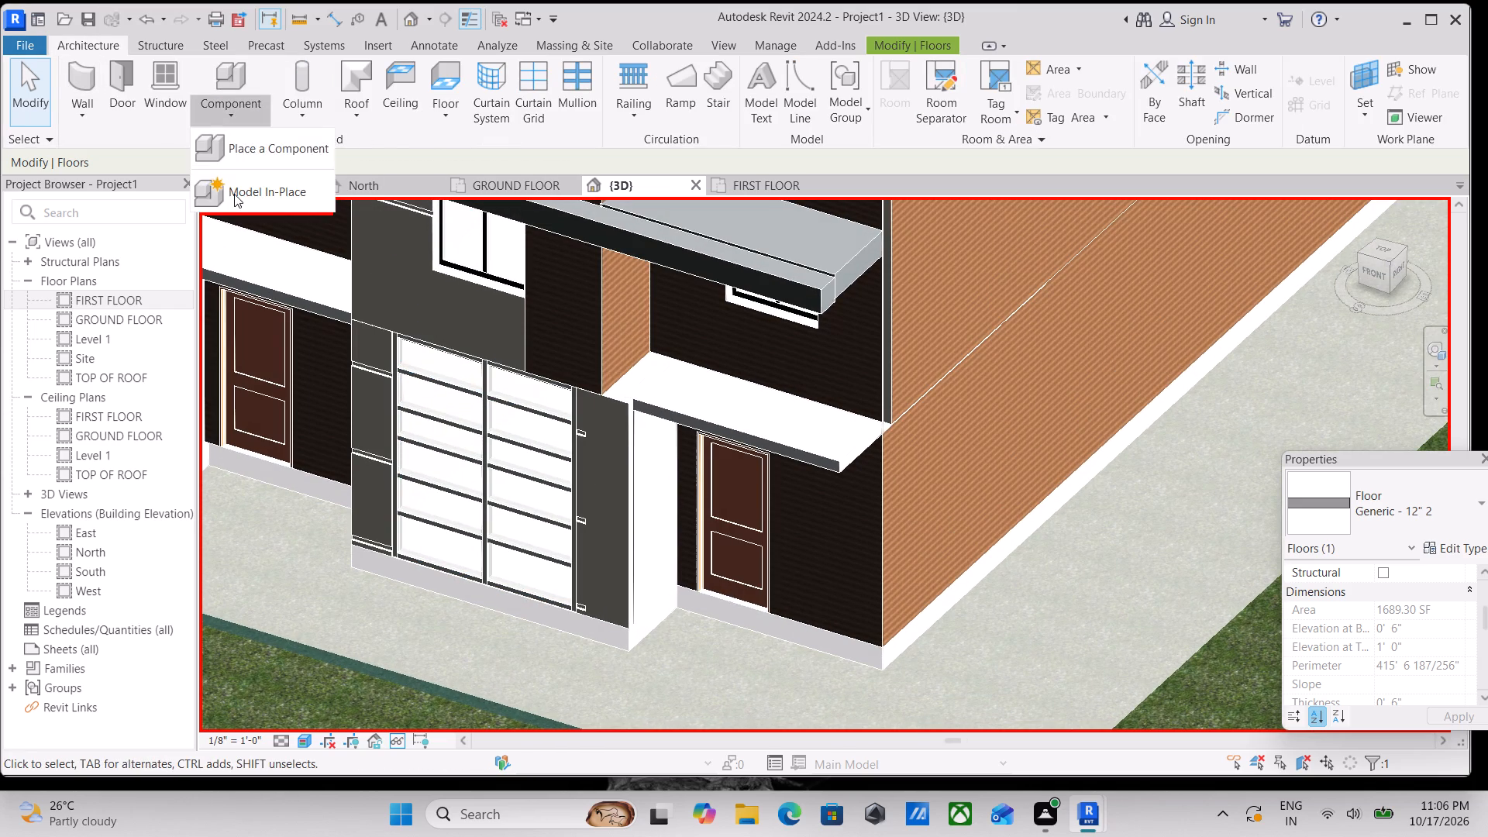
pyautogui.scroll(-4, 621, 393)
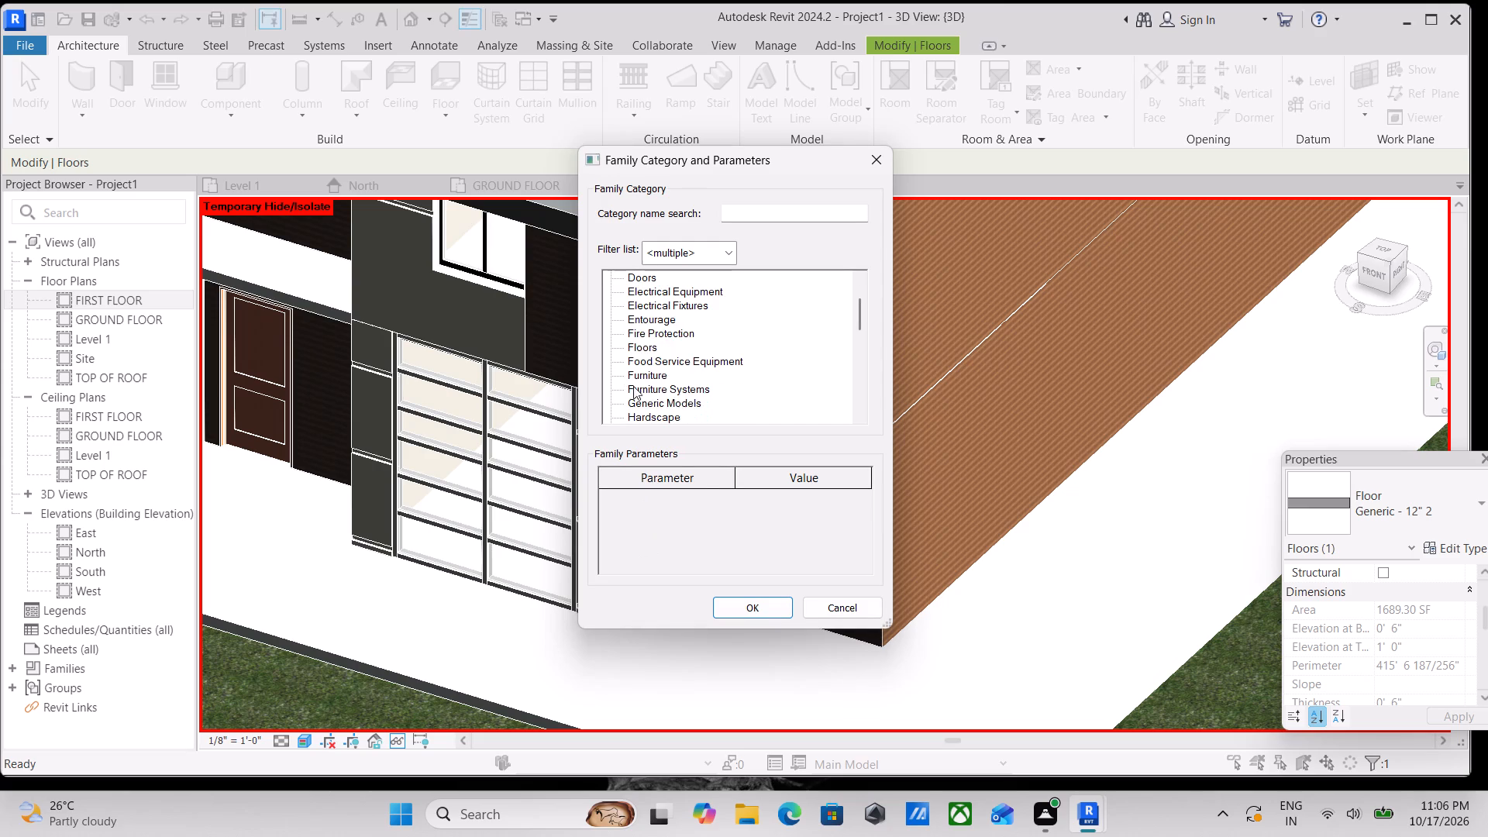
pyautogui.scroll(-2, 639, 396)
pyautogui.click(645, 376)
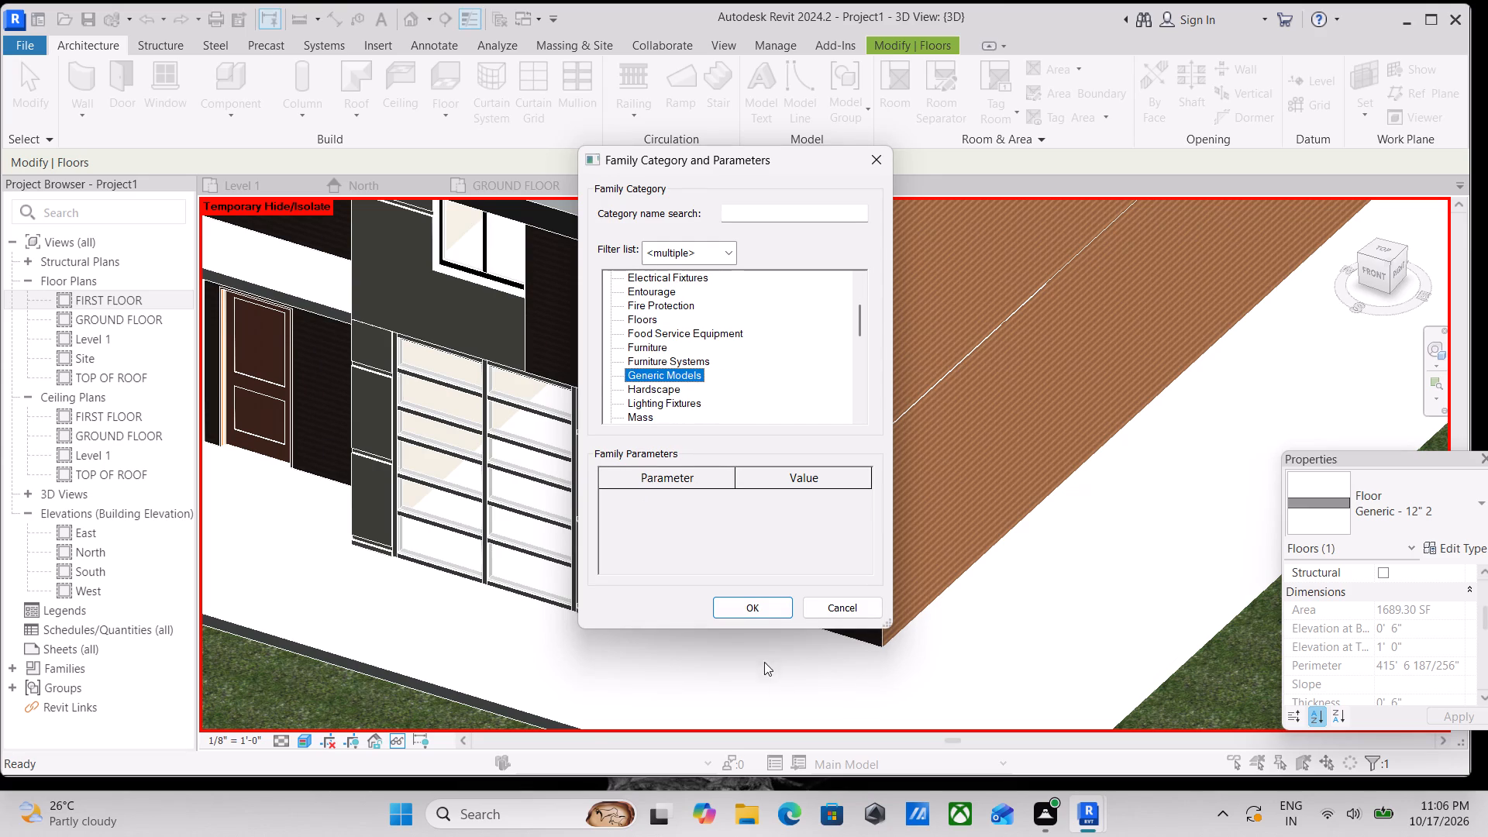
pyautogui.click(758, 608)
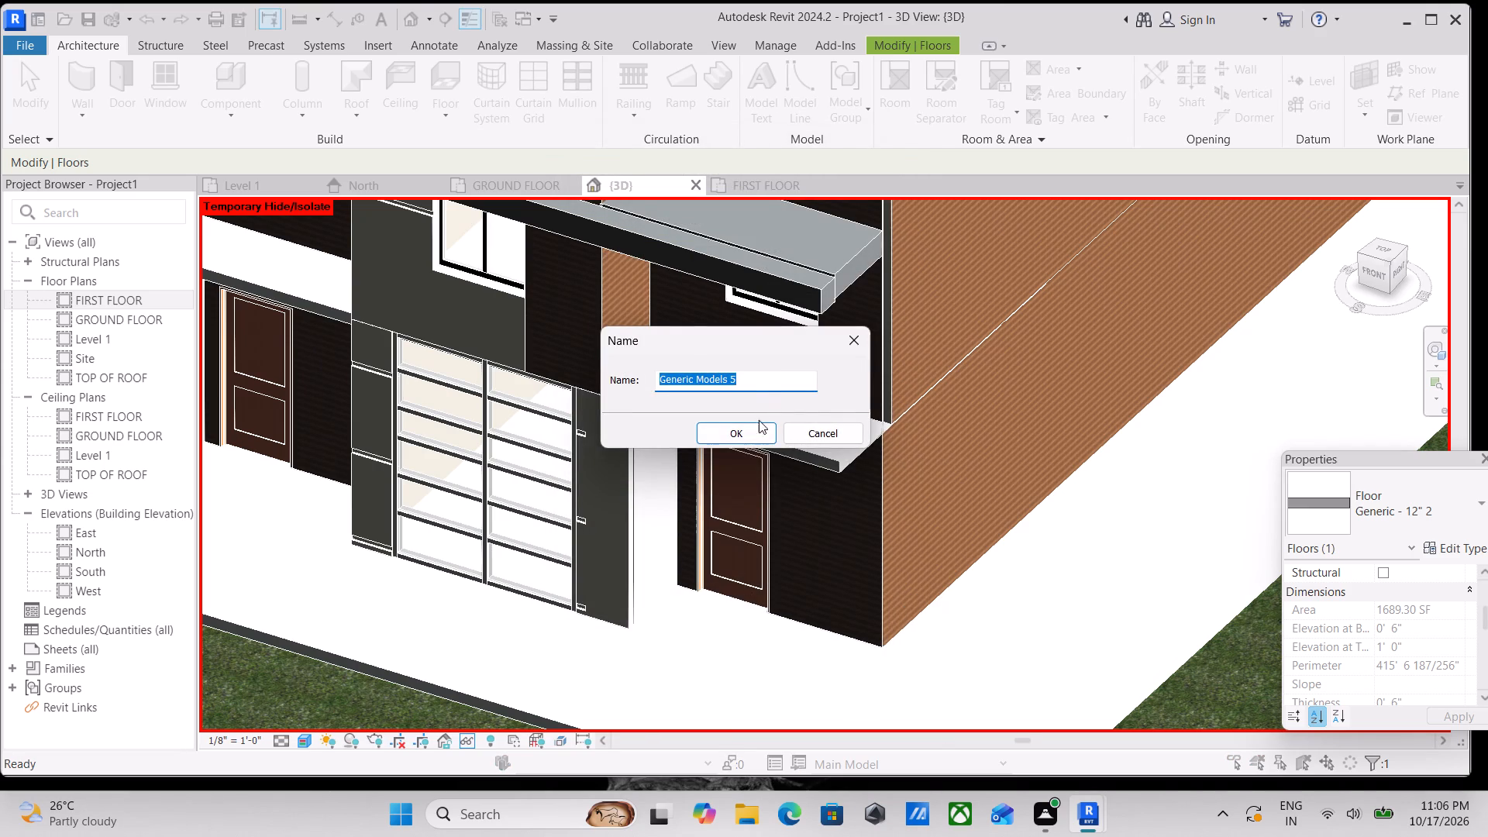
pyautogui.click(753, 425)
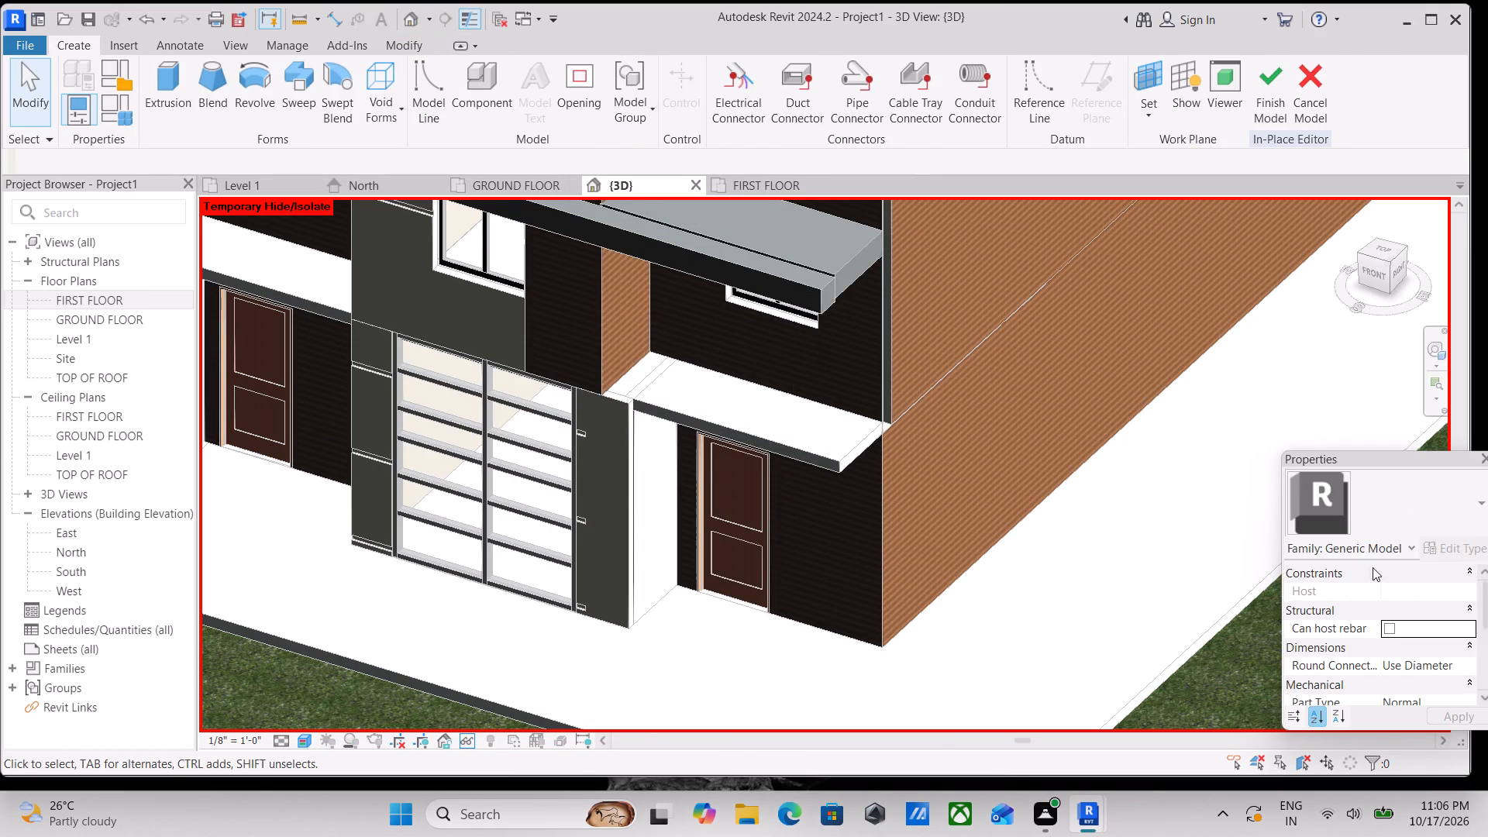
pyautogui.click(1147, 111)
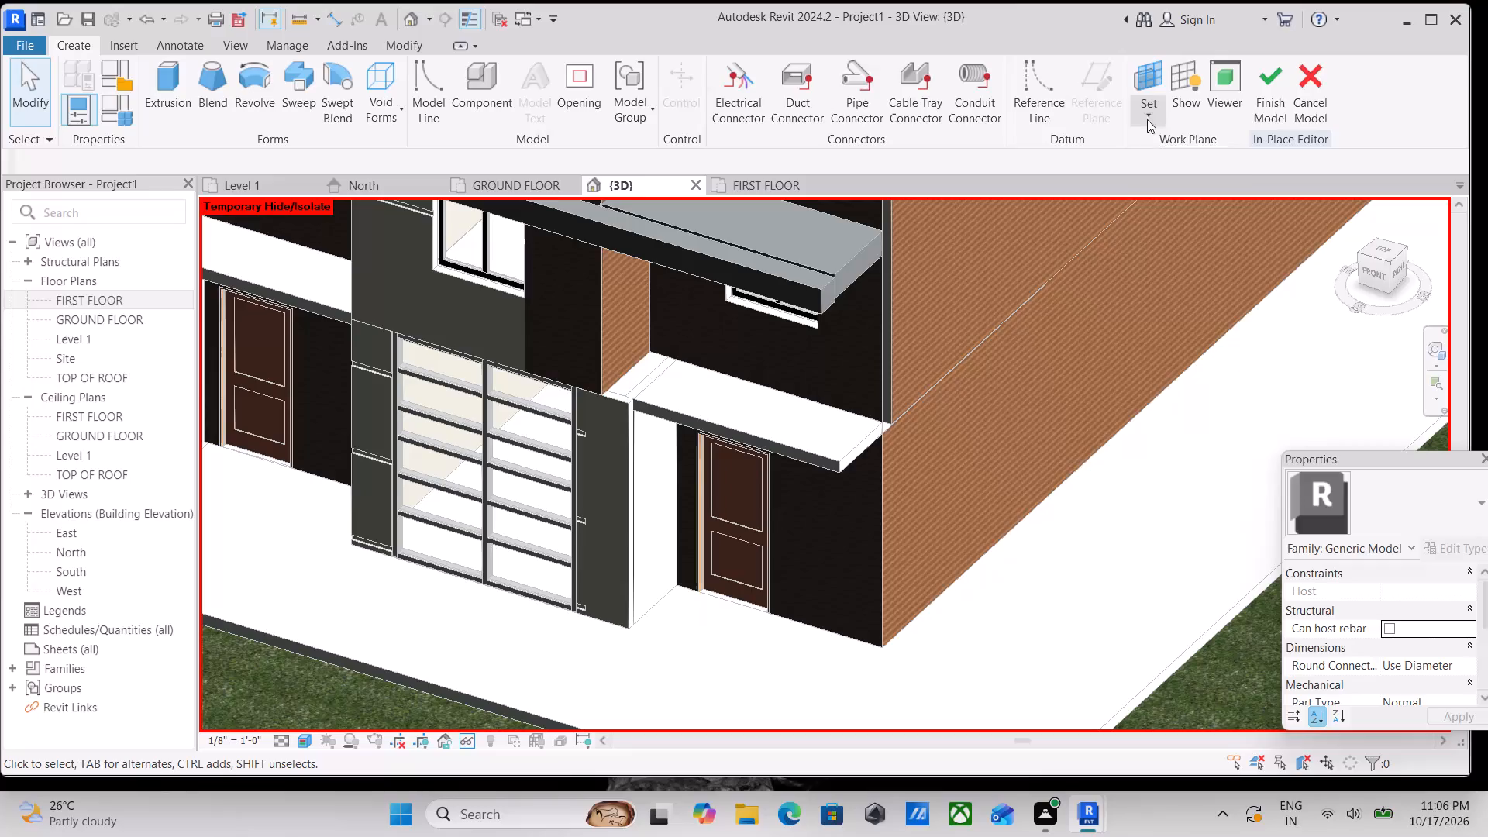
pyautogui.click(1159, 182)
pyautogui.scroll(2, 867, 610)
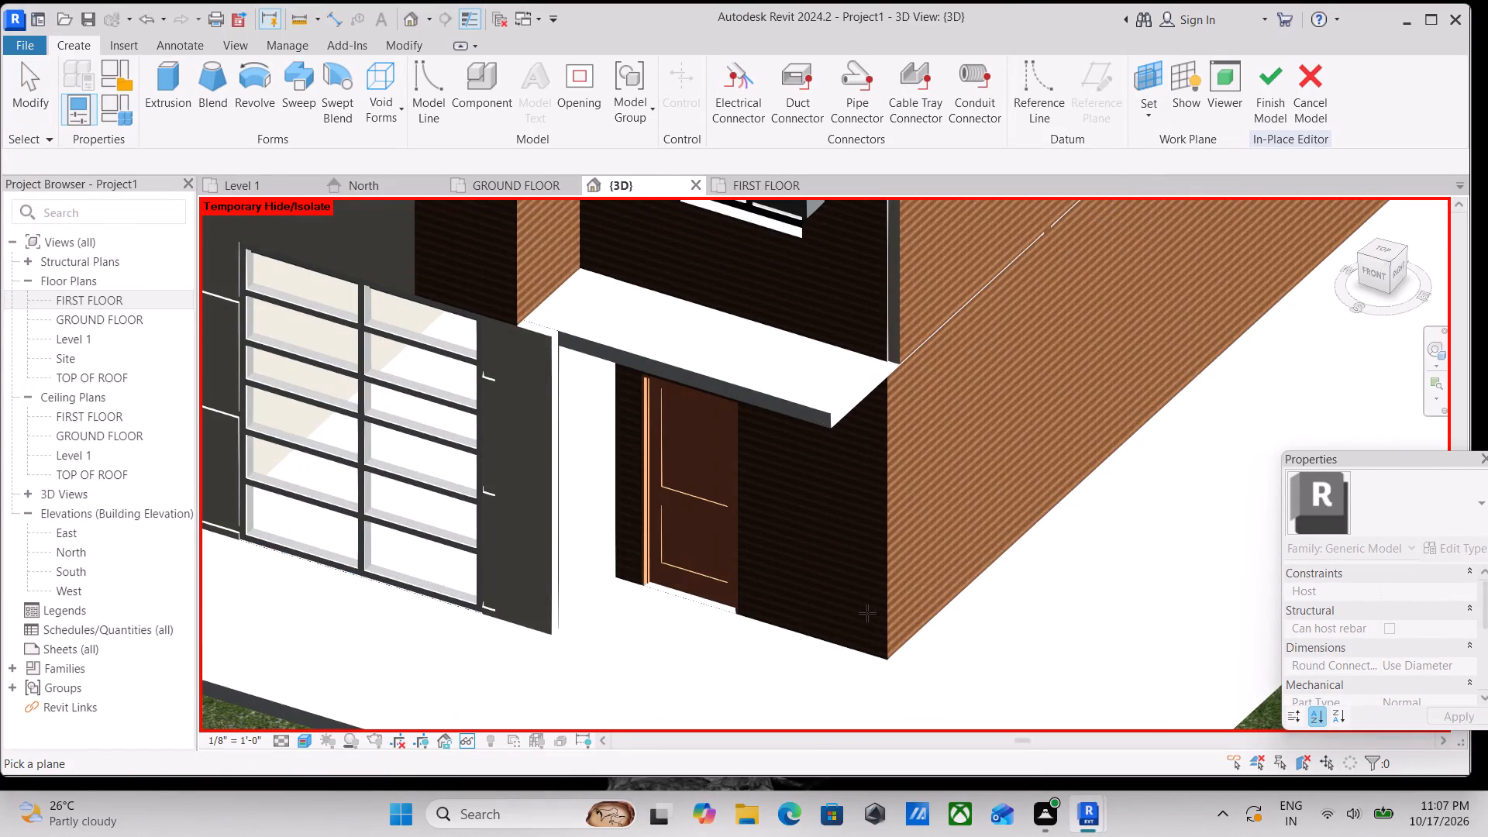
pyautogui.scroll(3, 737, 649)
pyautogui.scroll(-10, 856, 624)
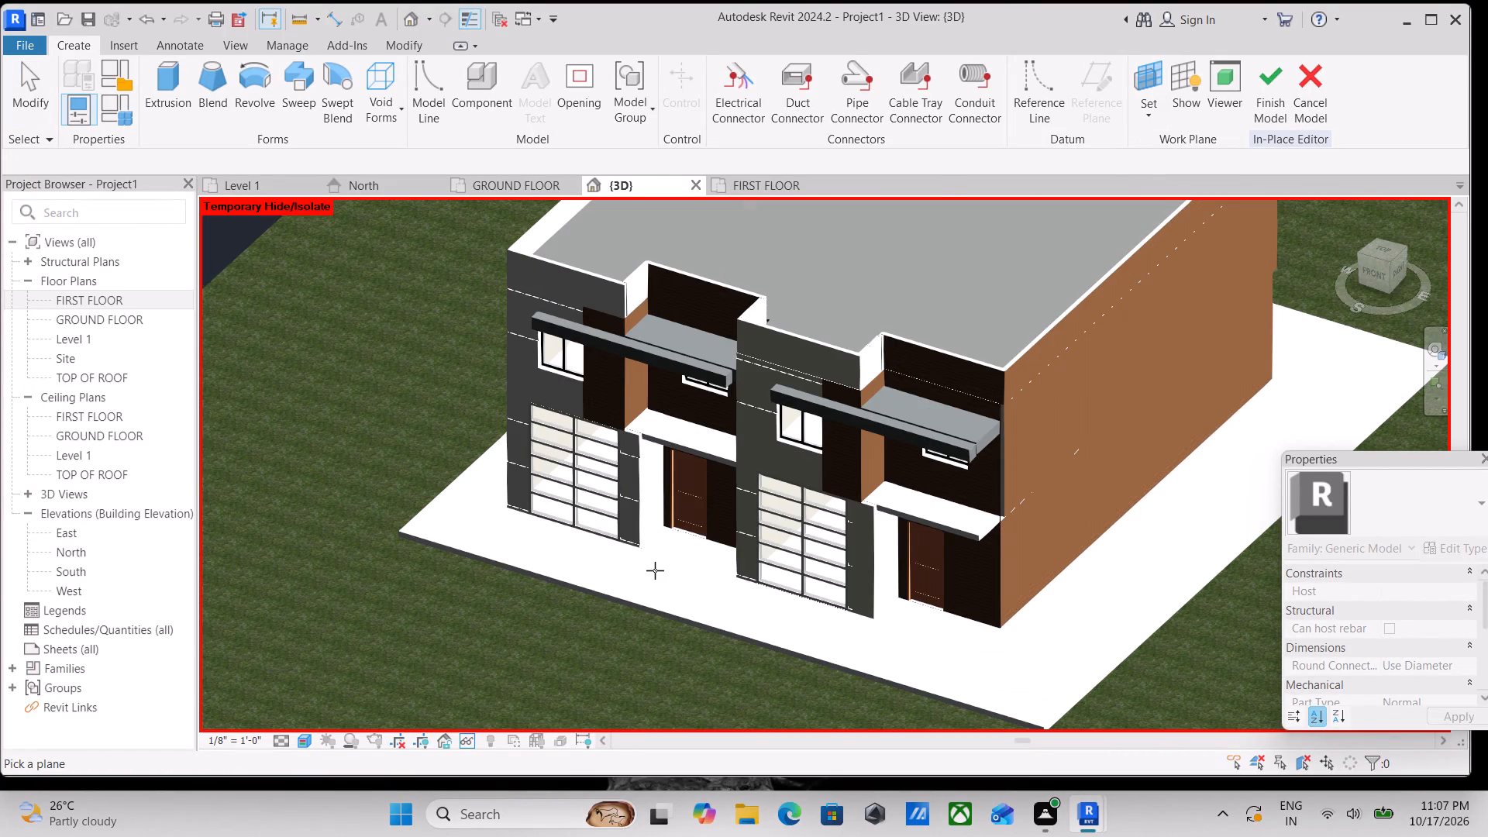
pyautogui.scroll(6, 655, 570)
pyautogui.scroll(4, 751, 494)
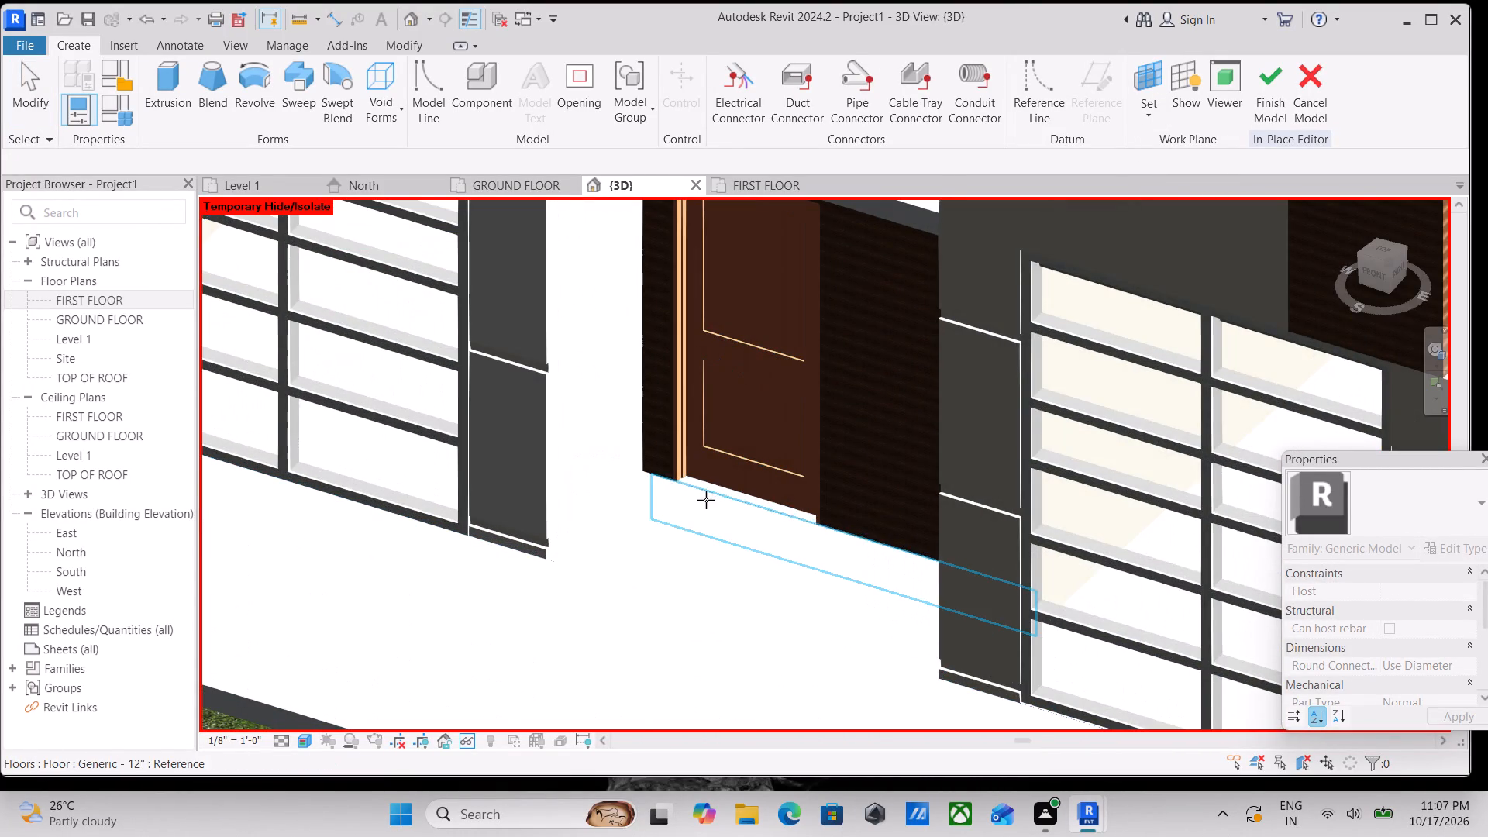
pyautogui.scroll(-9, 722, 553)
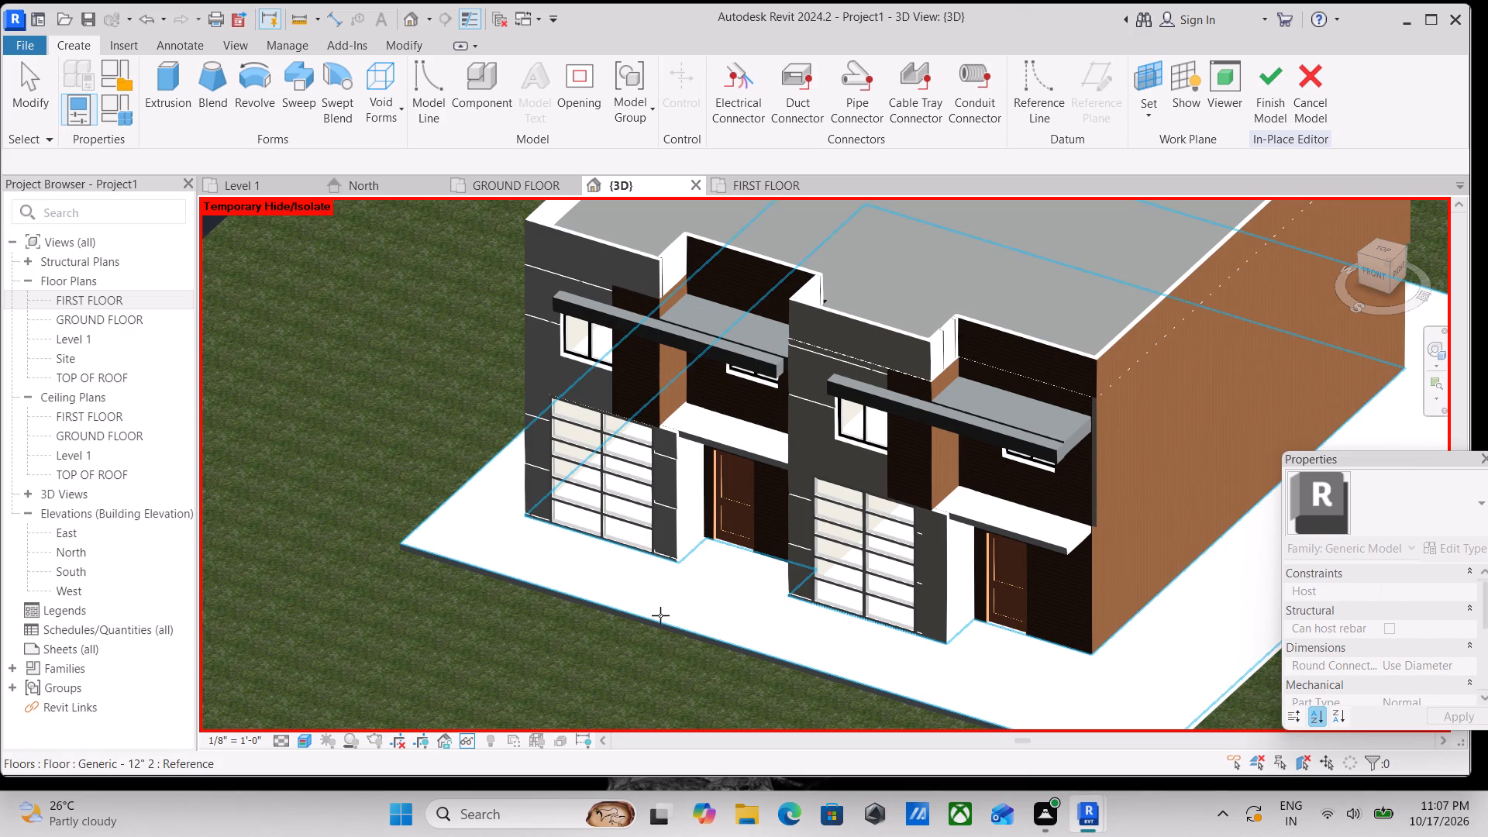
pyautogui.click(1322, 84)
# Examine from the front how the floor surround sits against the house base and the grassland terrain.
pyautogui.scroll(-4, 1000, 463)
pyautogui.moveTo(995, 460); pyautogui.dragTo(991, 415, button='middle')
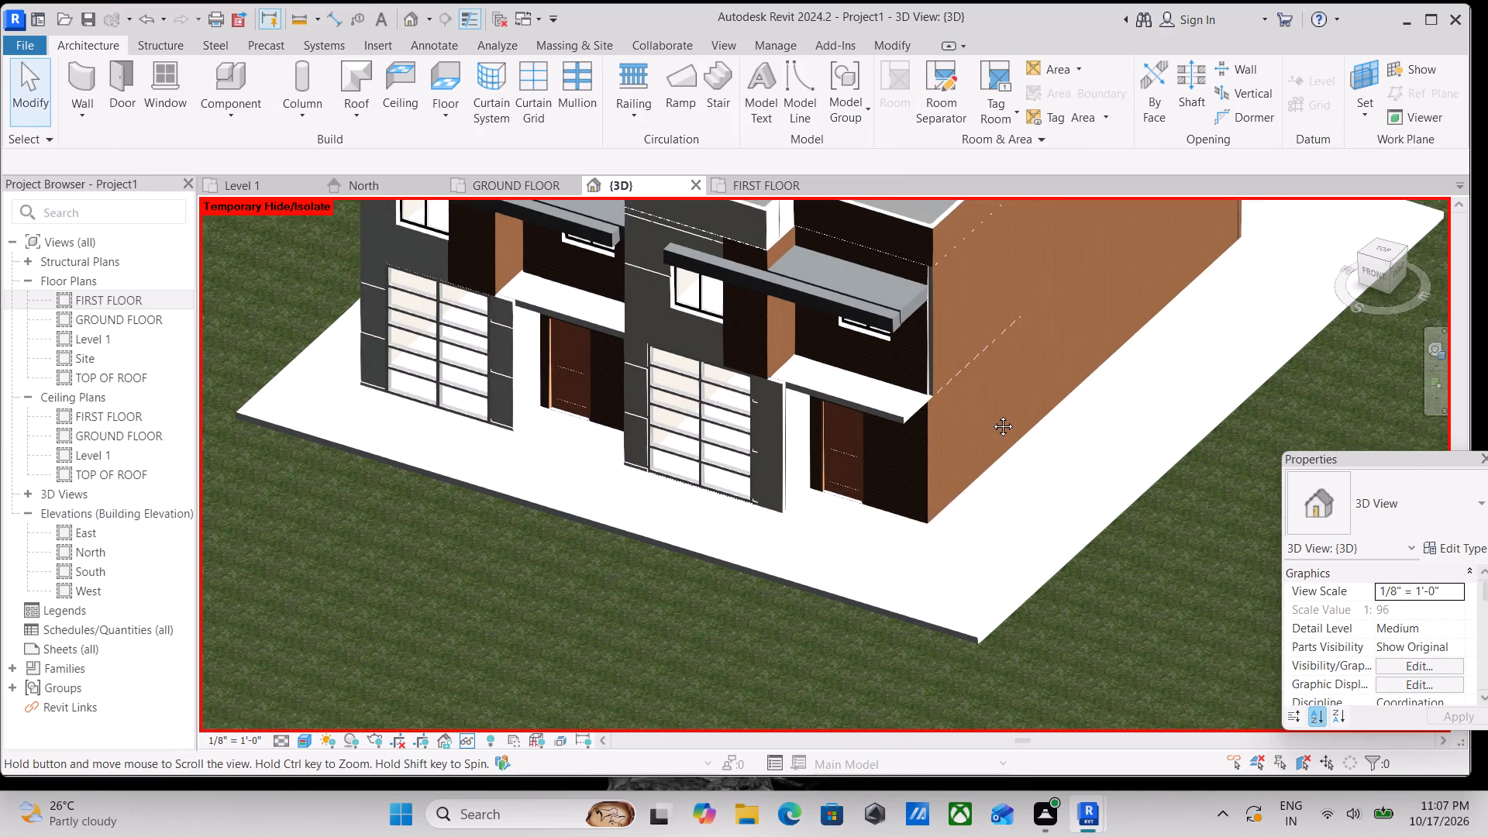
pyautogui.moveTo(991, 415); pyautogui.dragTo(994, 408, button='middle')
pyautogui.scroll(1, 999, 401)
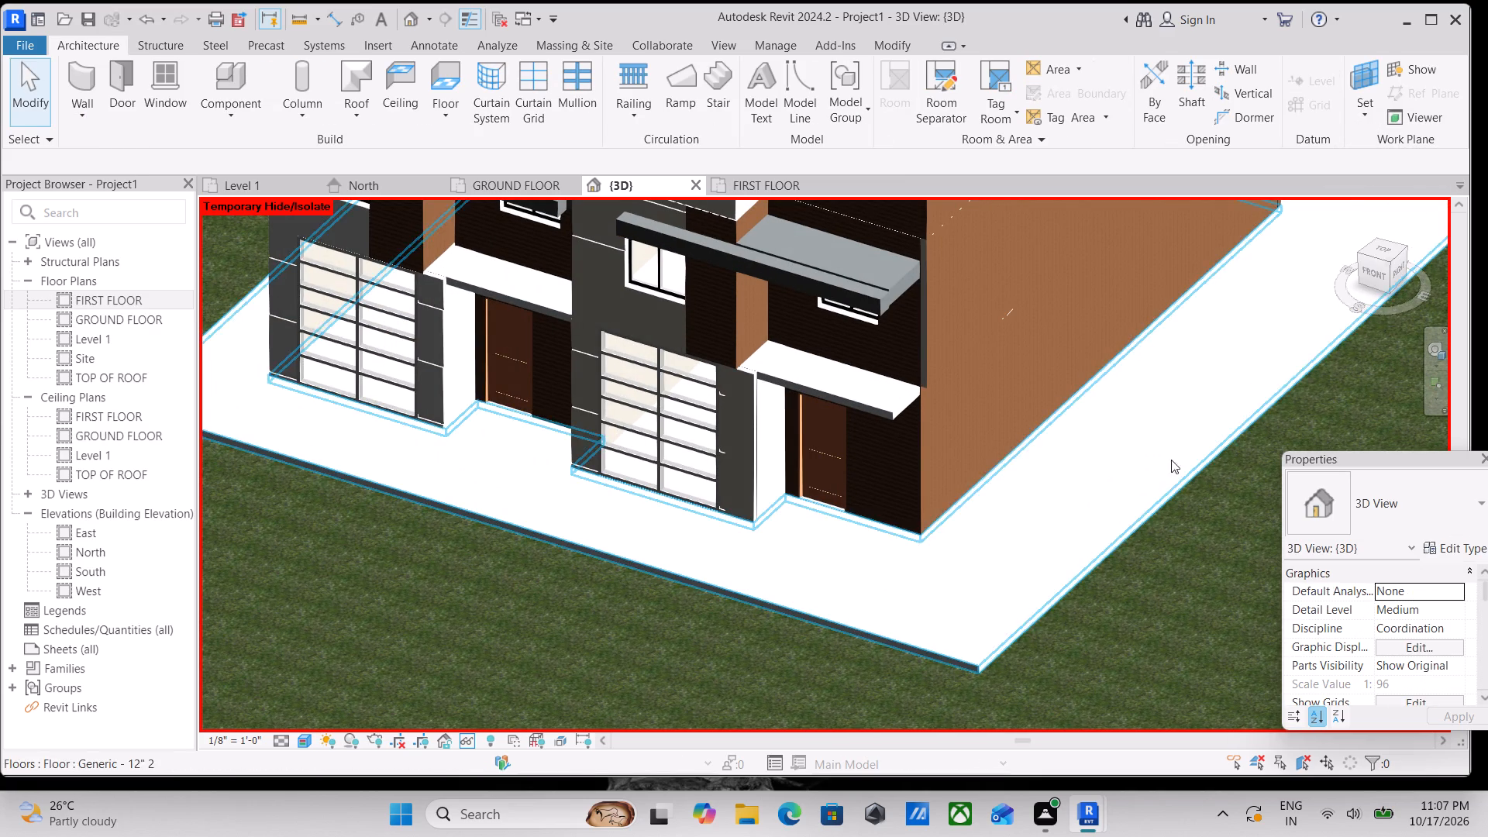
pyautogui.click(1372, 274)
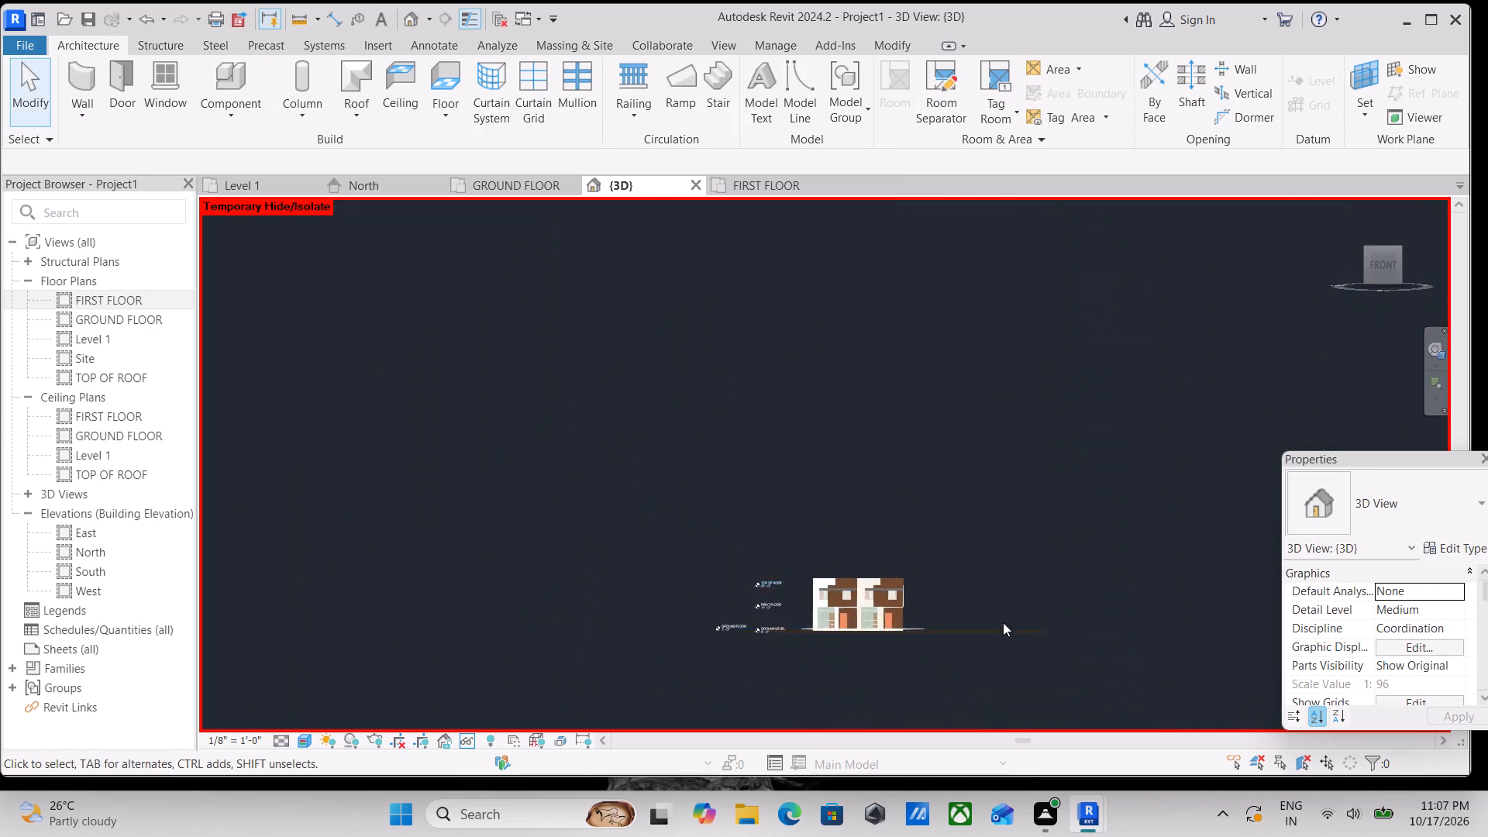
pyautogui.scroll(3, 744, 651)
pyautogui.scroll(3, 722, 500)
pyautogui.scroll(6, 912, 457)
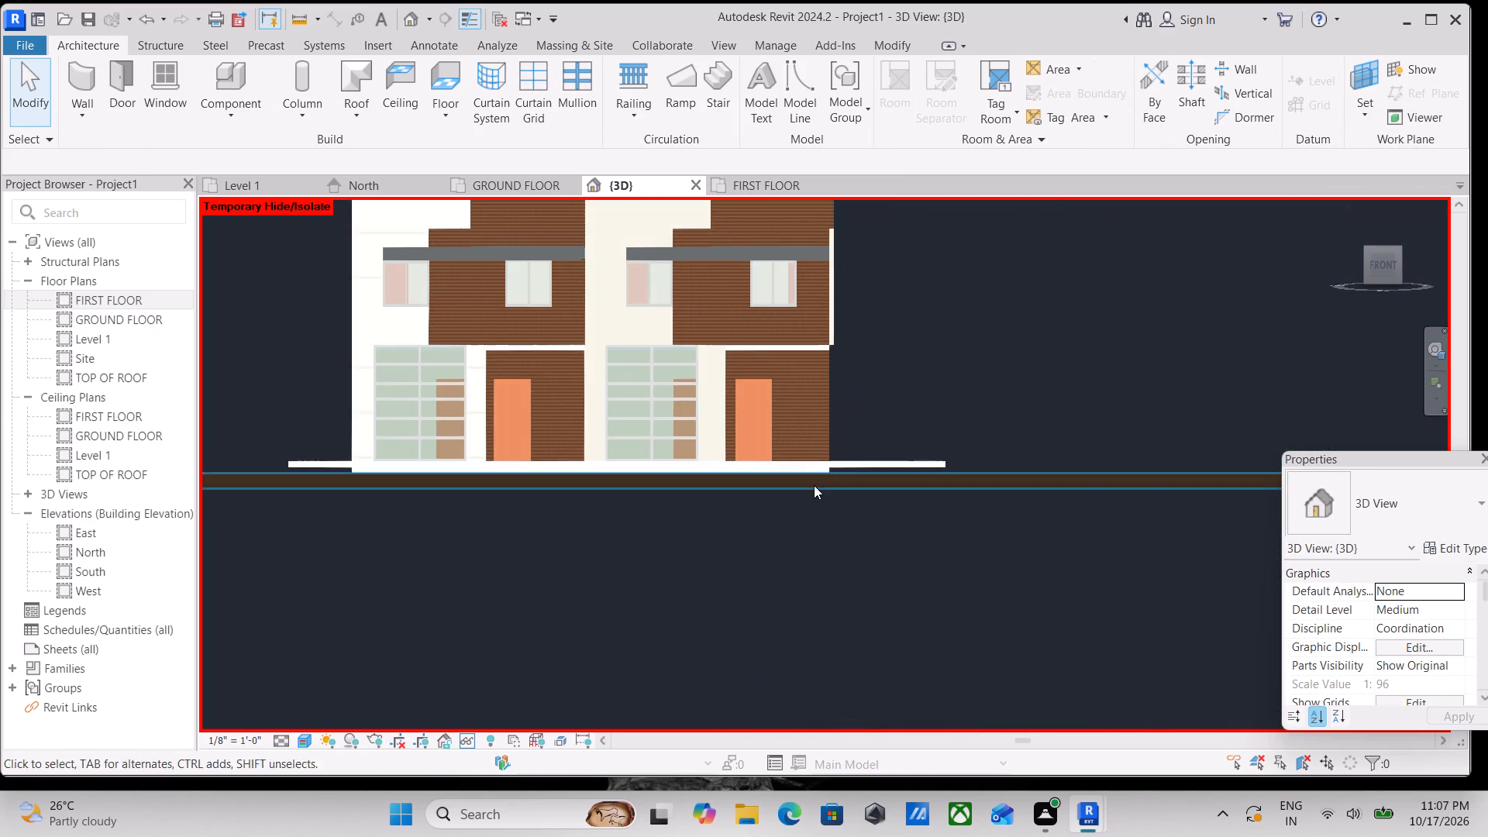
pyautogui.scroll(3, 814, 485)
pyautogui.click(884, 450)
pyautogui.moveTo(766, 491); pyautogui.dragTo(913, 501, button='middle')
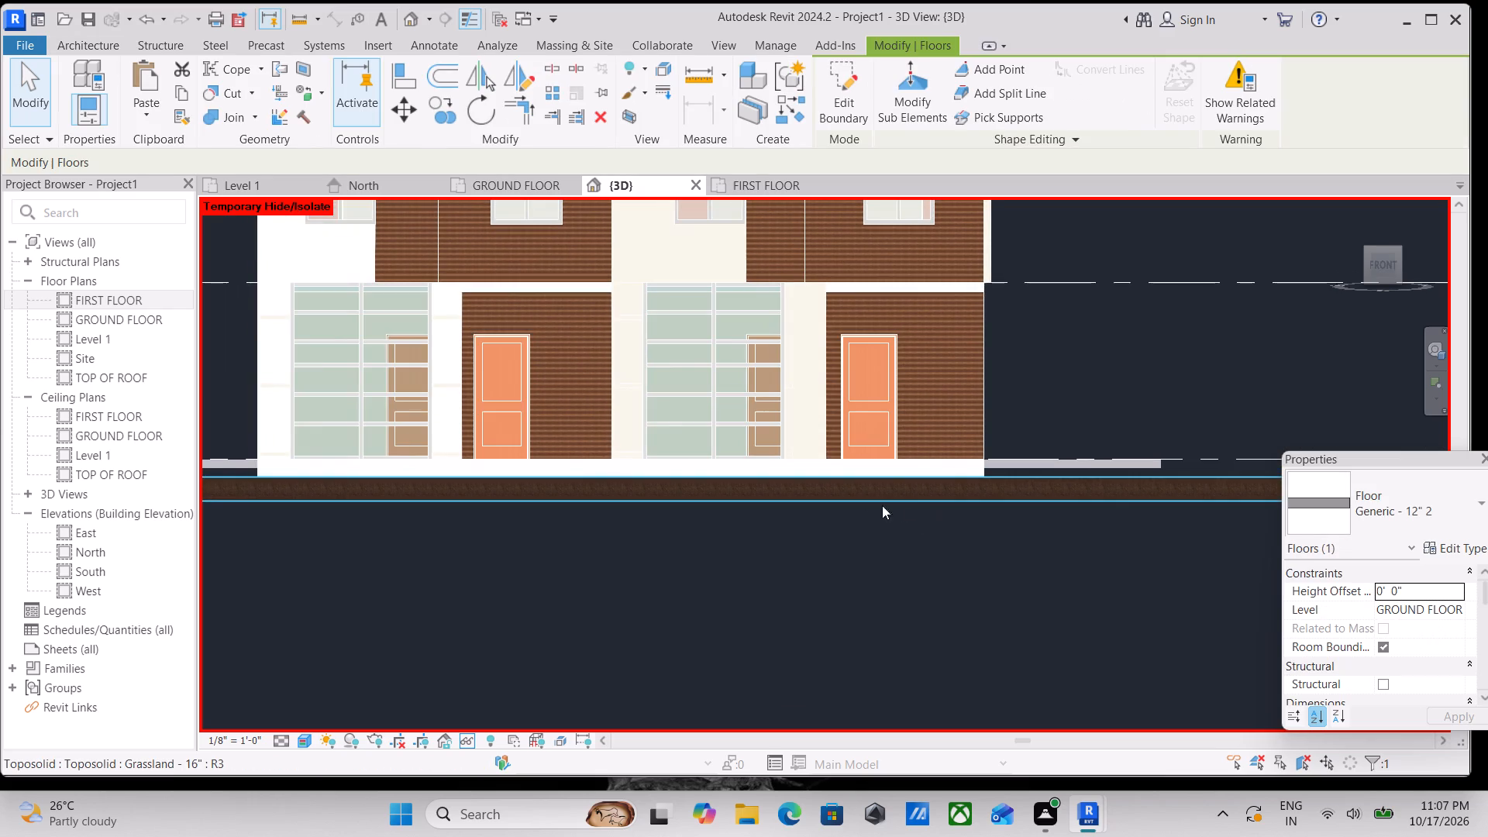
pyautogui.moveTo(766, 487); pyautogui.dragTo(1100, 558, button='middle')
pyautogui.scroll(3, 705, 526)
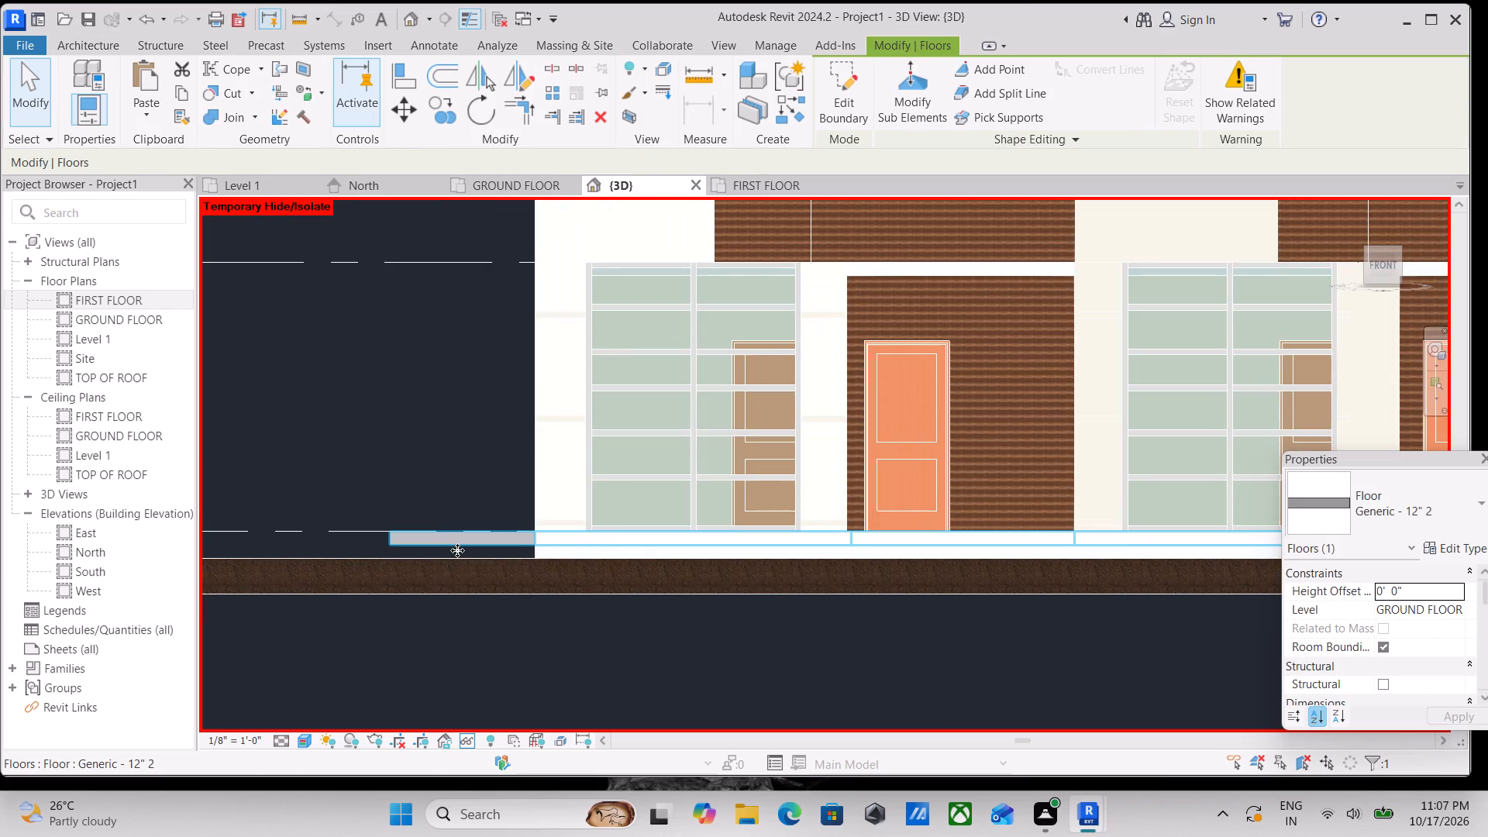
# Move the floor surround straight down about 9 inches from the house base's top corner, to a height offset of -0' 9".
pyautogui.click(456, 550)
pyautogui.scroll(-1, 469, 548)
pyautogui.moveTo(469, 548); pyautogui.dragTo(523, 522, button='middle')
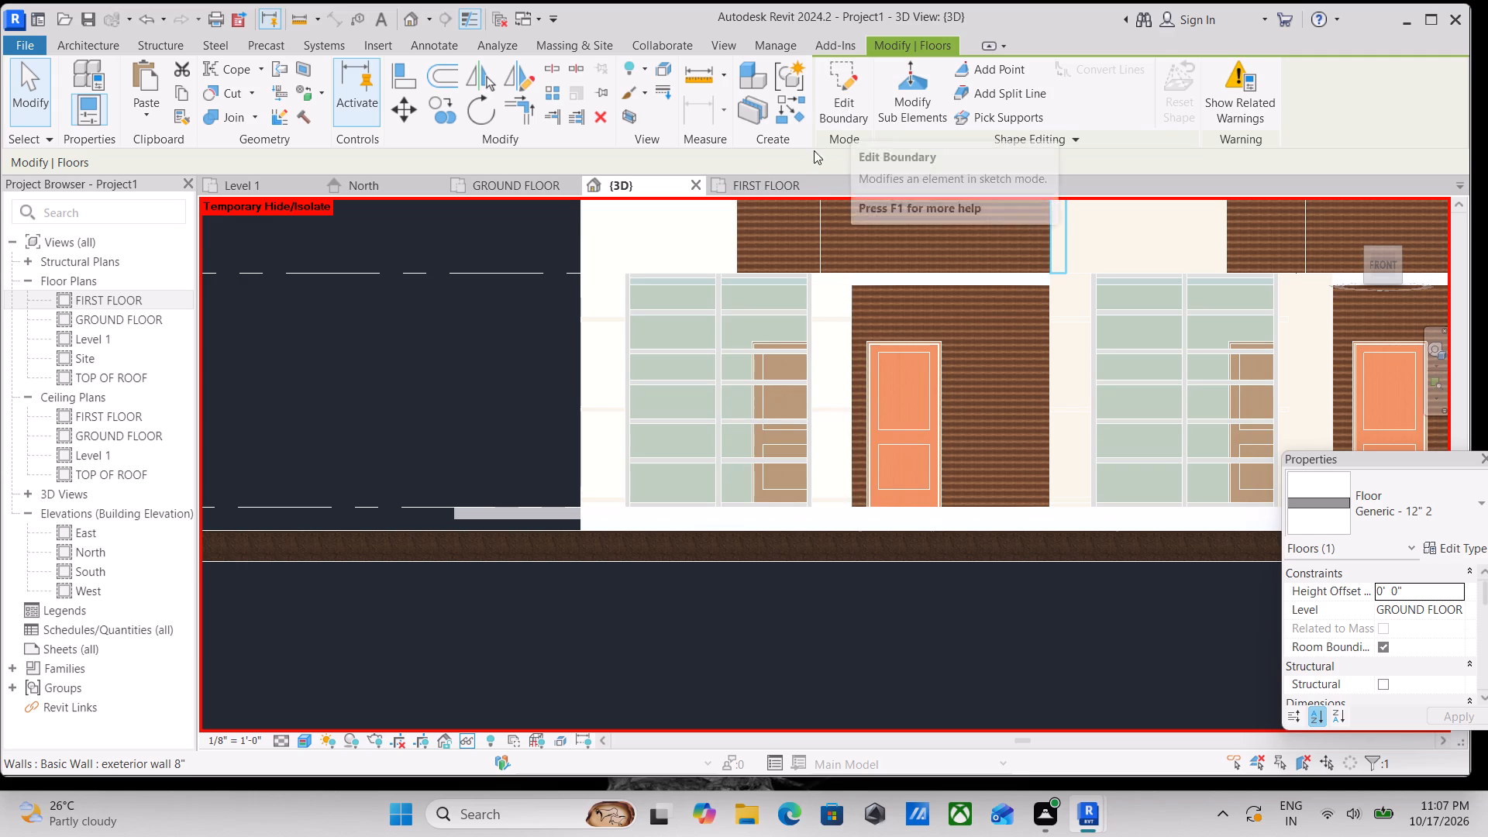
pyautogui.click(478, 522)
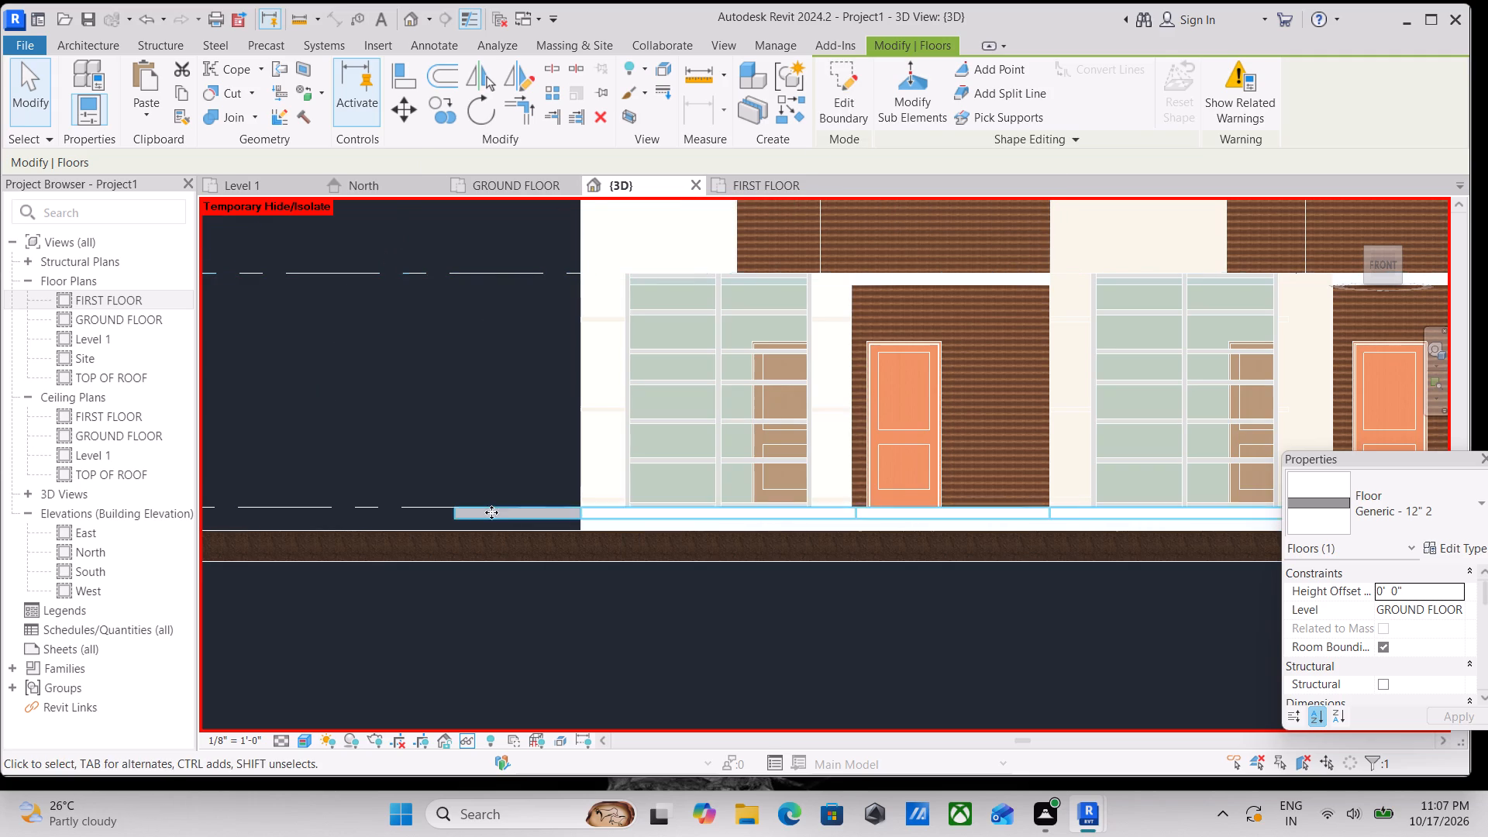
pyautogui.scroll(4, 464, 551)
pyautogui.click(458, 480)
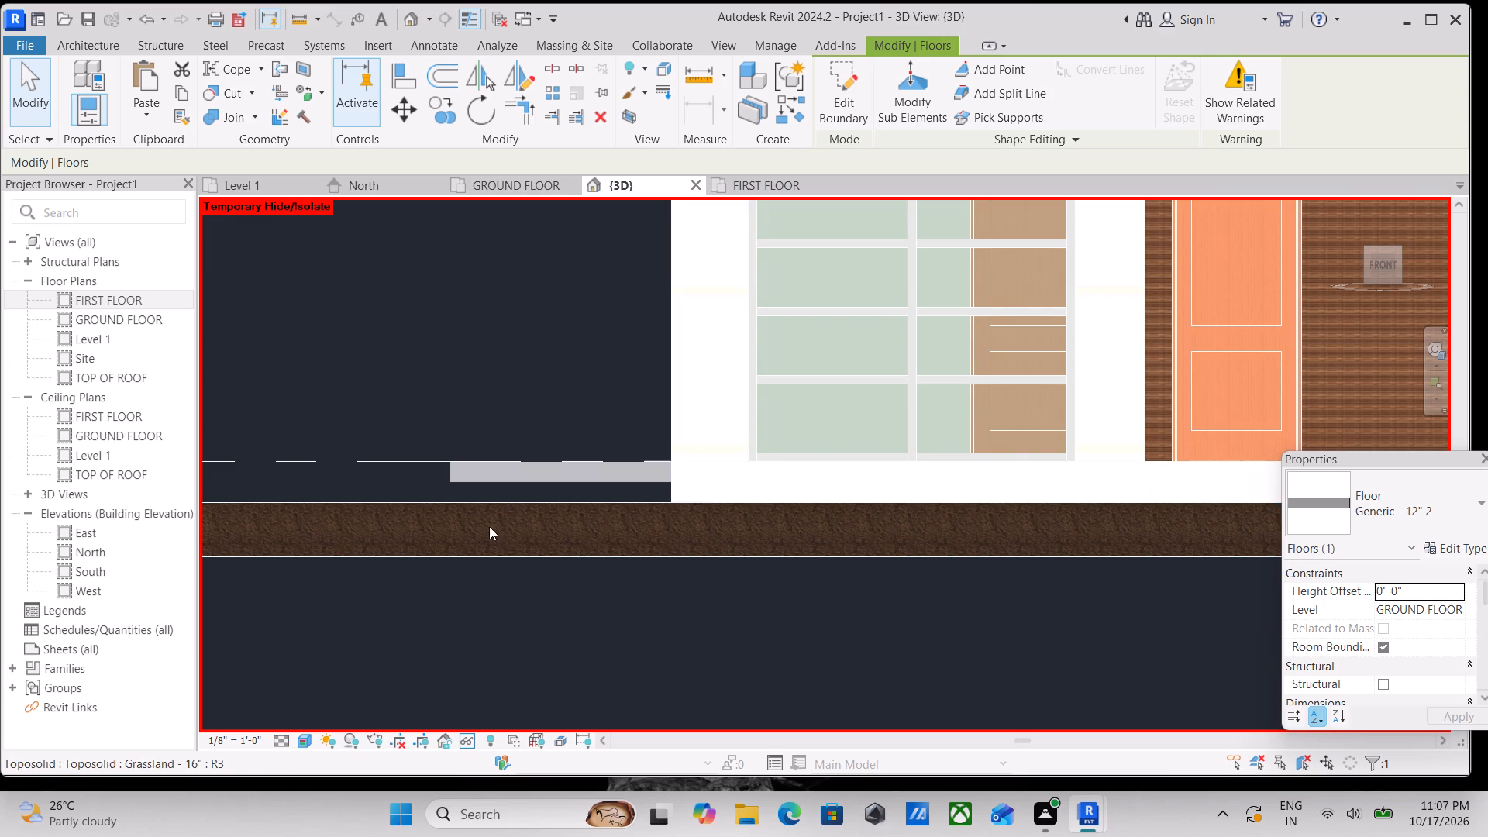
pyautogui.keyDown('ctrl'); pyautogui.click(495, 483); pyautogui.keyUp('ctrl')
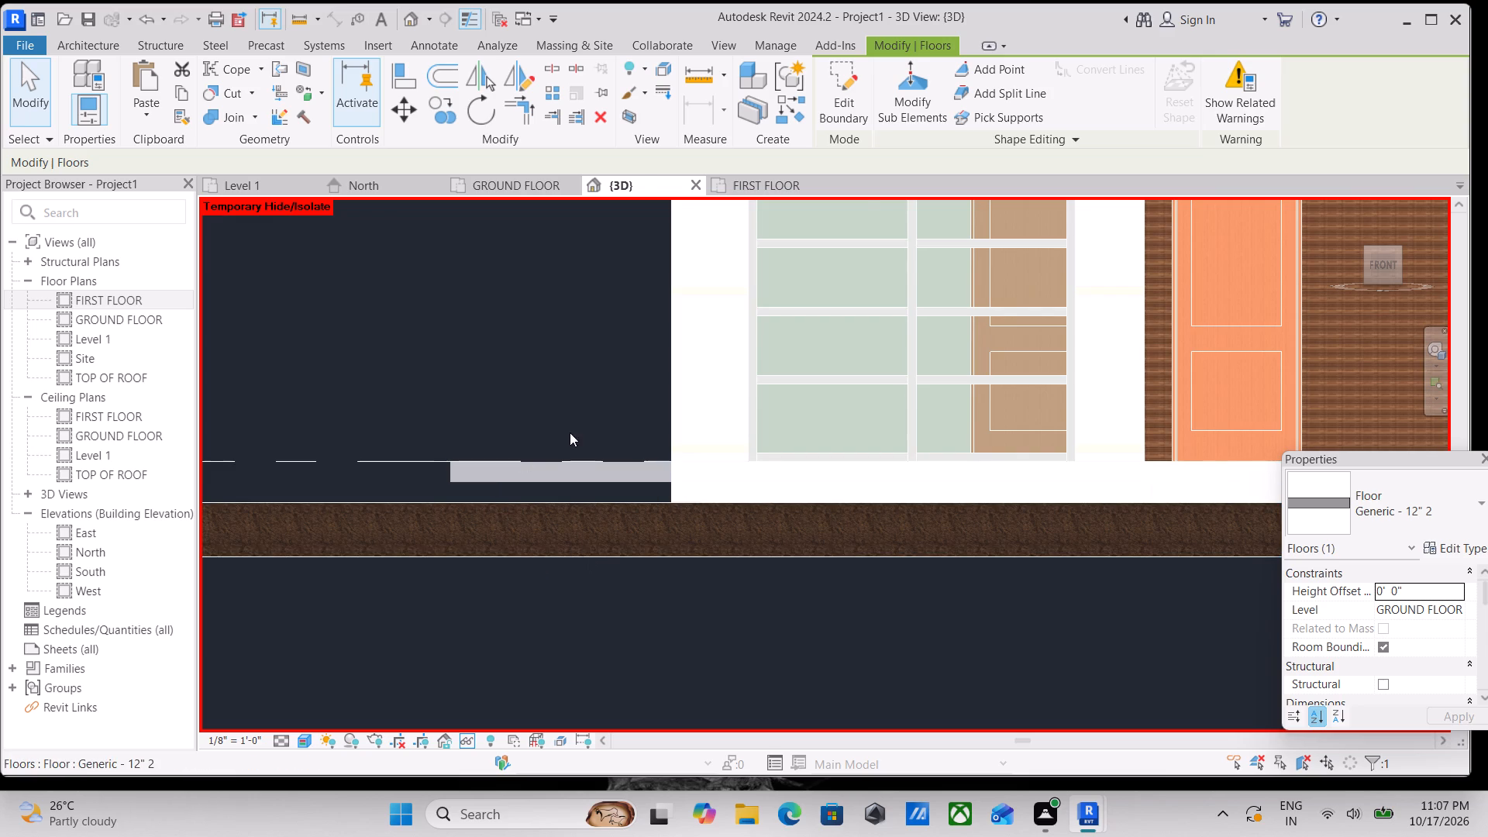
pyautogui.scroll(-2, 570, 432)
pyautogui.click(490, 465)
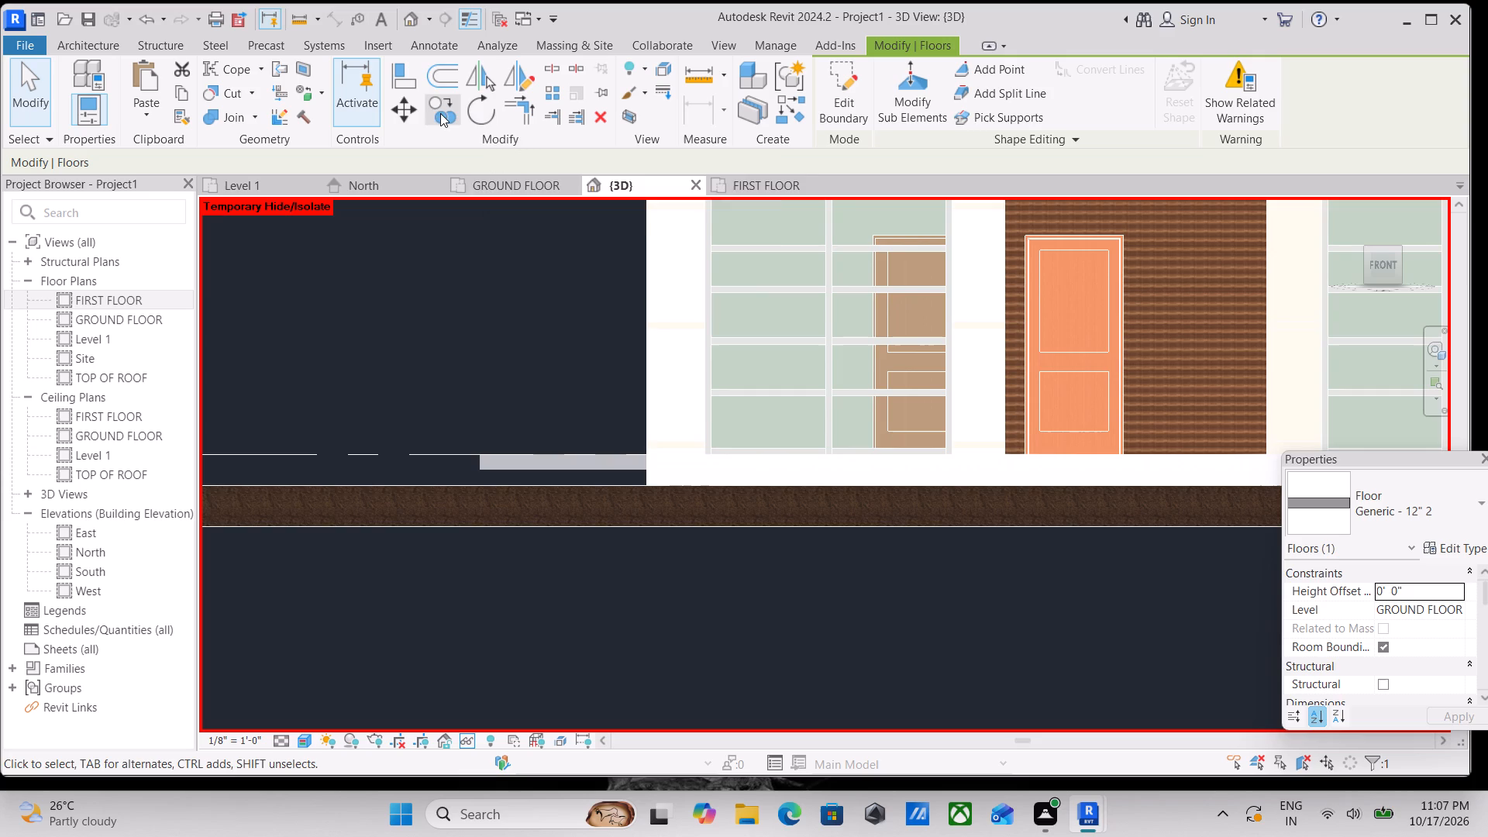
pyautogui.click(407, 112)
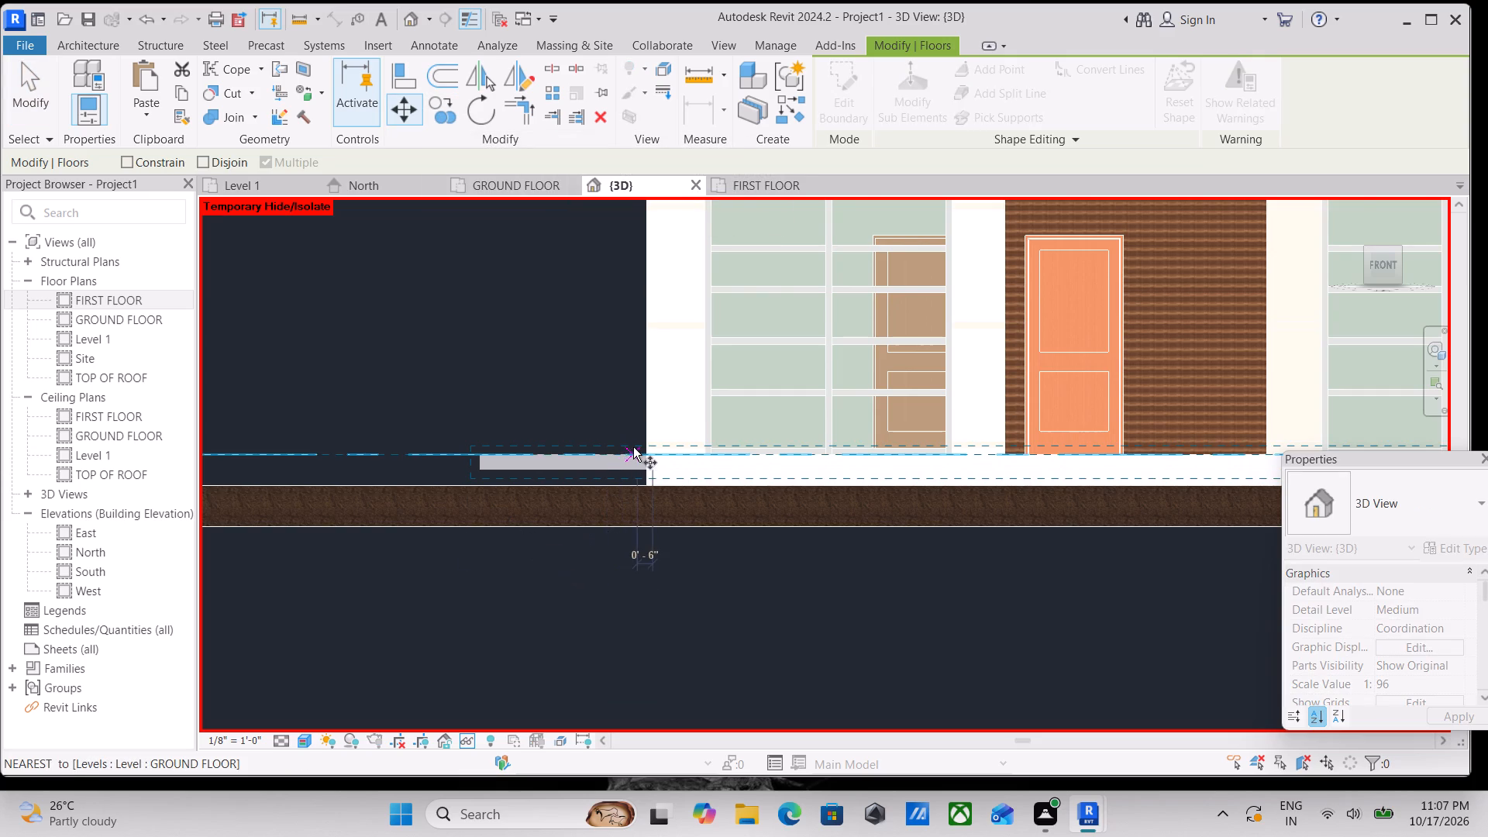
pyautogui.scroll(4, 635, 447)
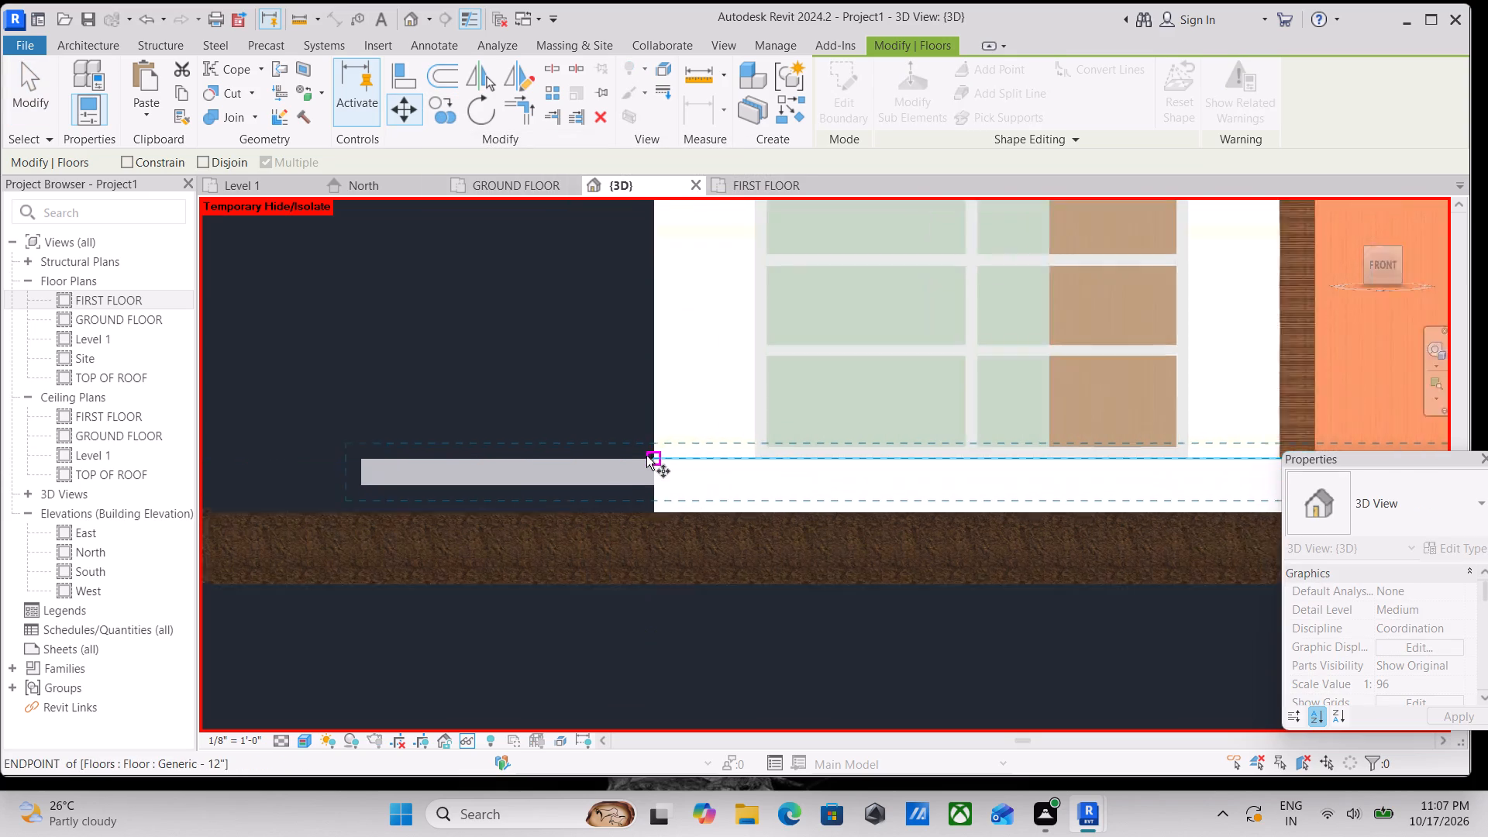
pyautogui.scroll(2, 646, 456)
pyautogui.click(652, 455)
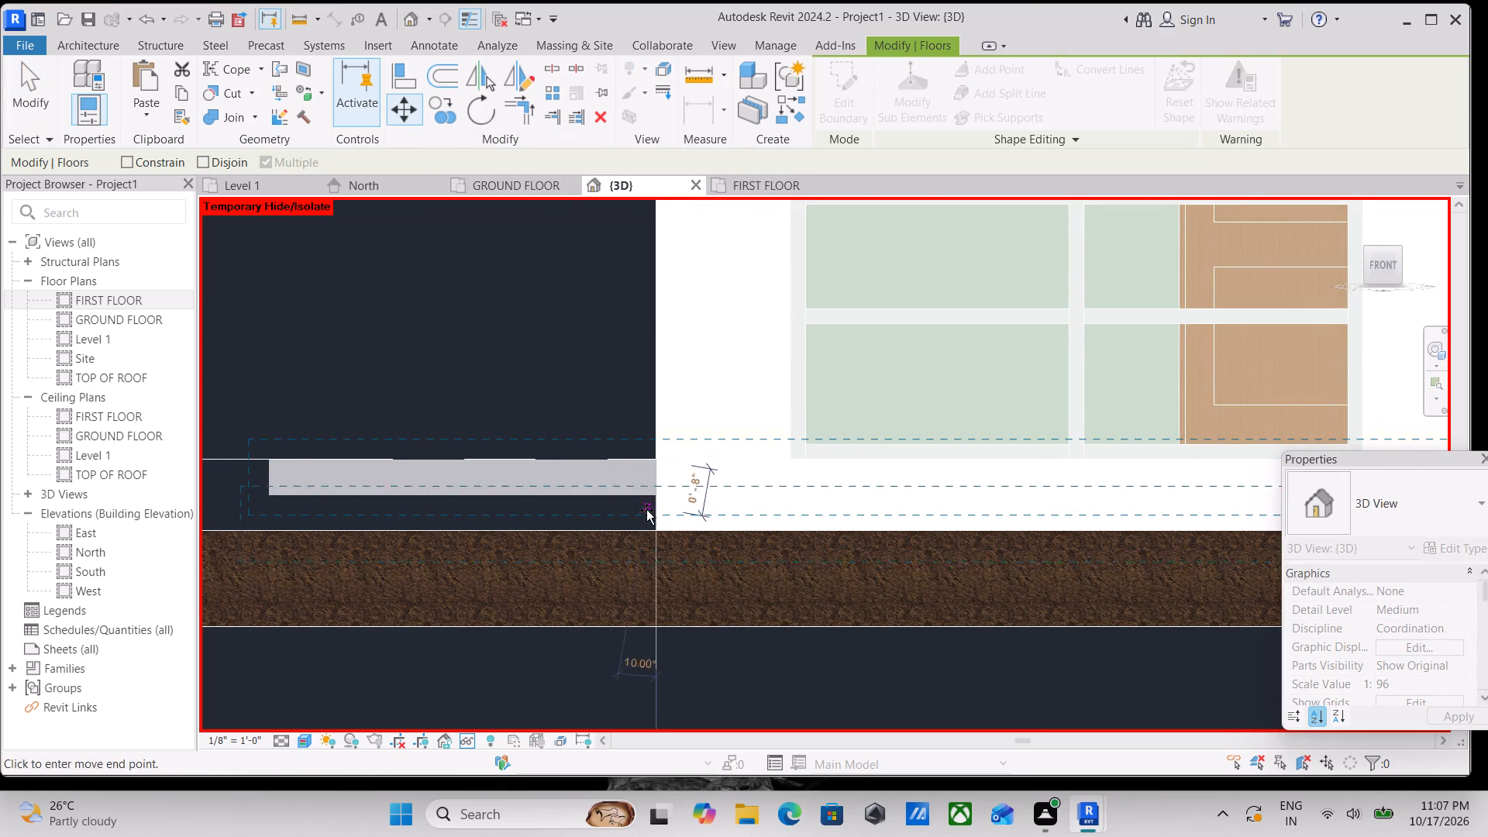
pyautogui.click(654, 515)
pyautogui.scroll(-3, 654, 515)
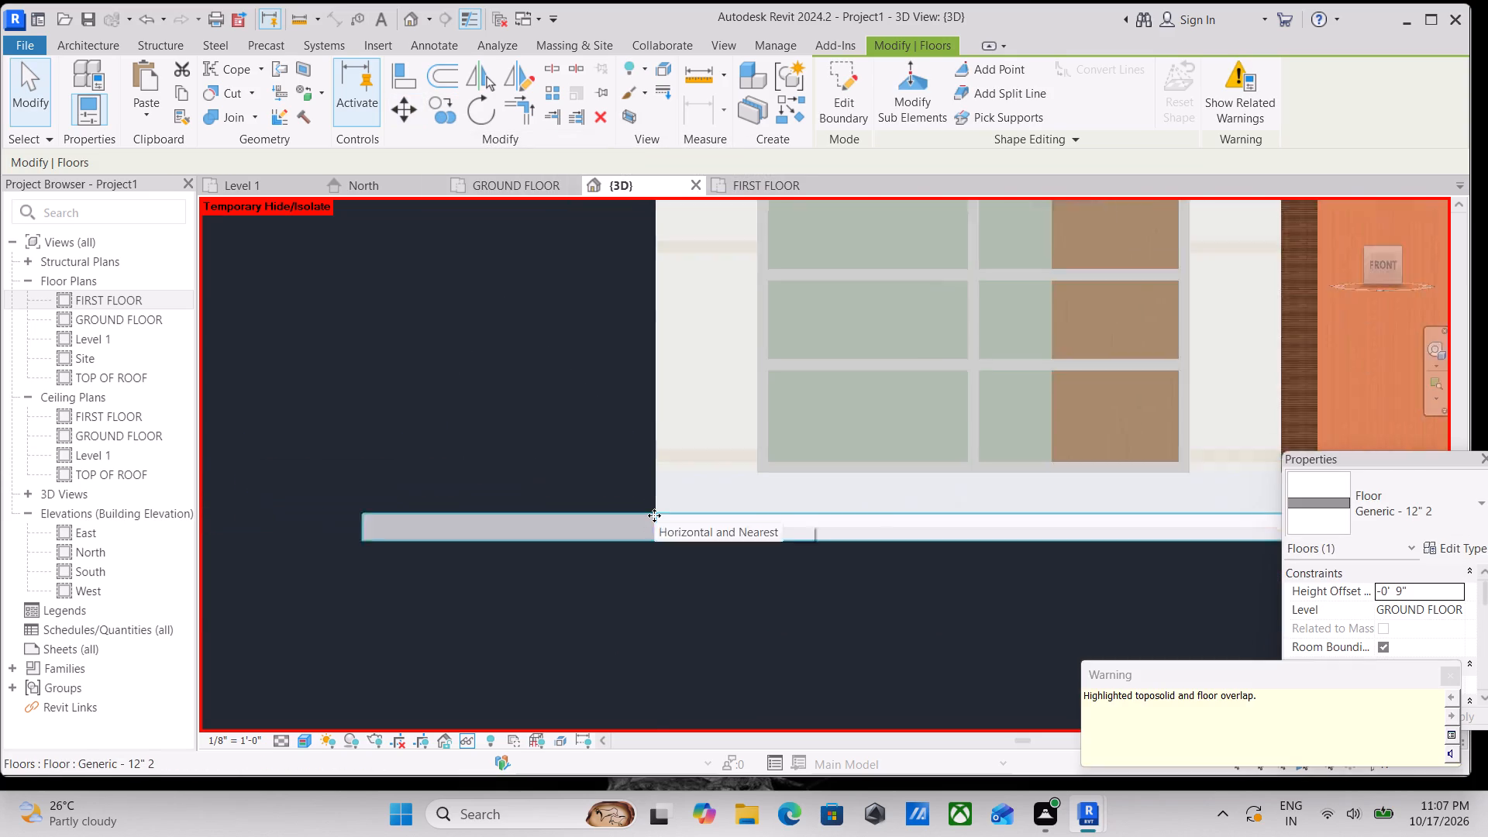
pyautogui.scroll(-1, 654, 515)
pyautogui.scroll(-2, 720, 518)
pyautogui.moveTo(718, 518); pyautogui.dragTo(527, 525, button='middle')
pyautogui.scroll(-4, 608, 518)
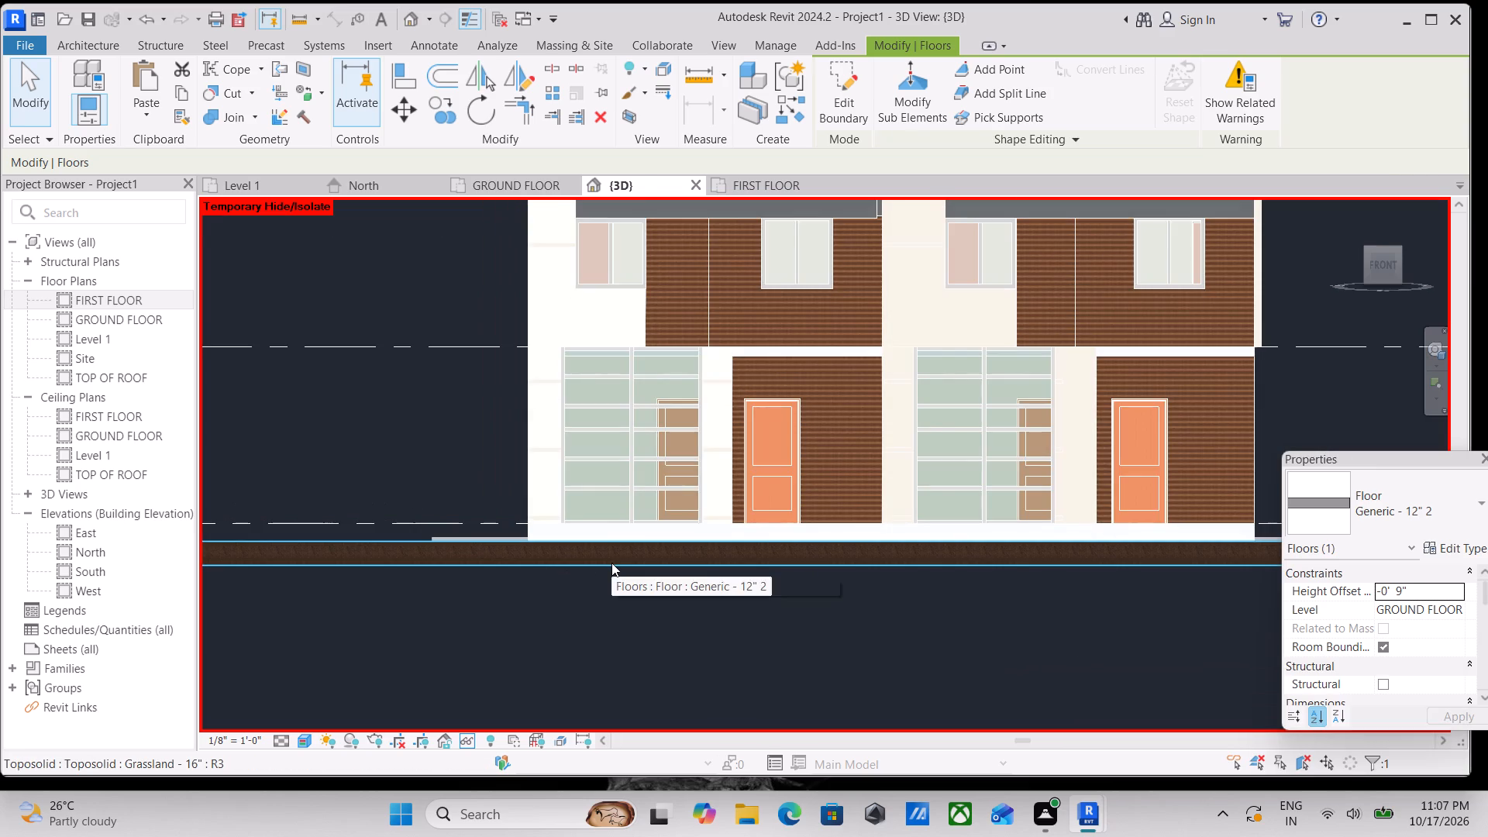
pyautogui.press('Escape')
# Examine the lowered floor surround in 3D from the east front corner along the garage fronts to the west front corner.
pyautogui.scroll(-3, 611, 563)
pyautogui.scroll(1, 801, 509)
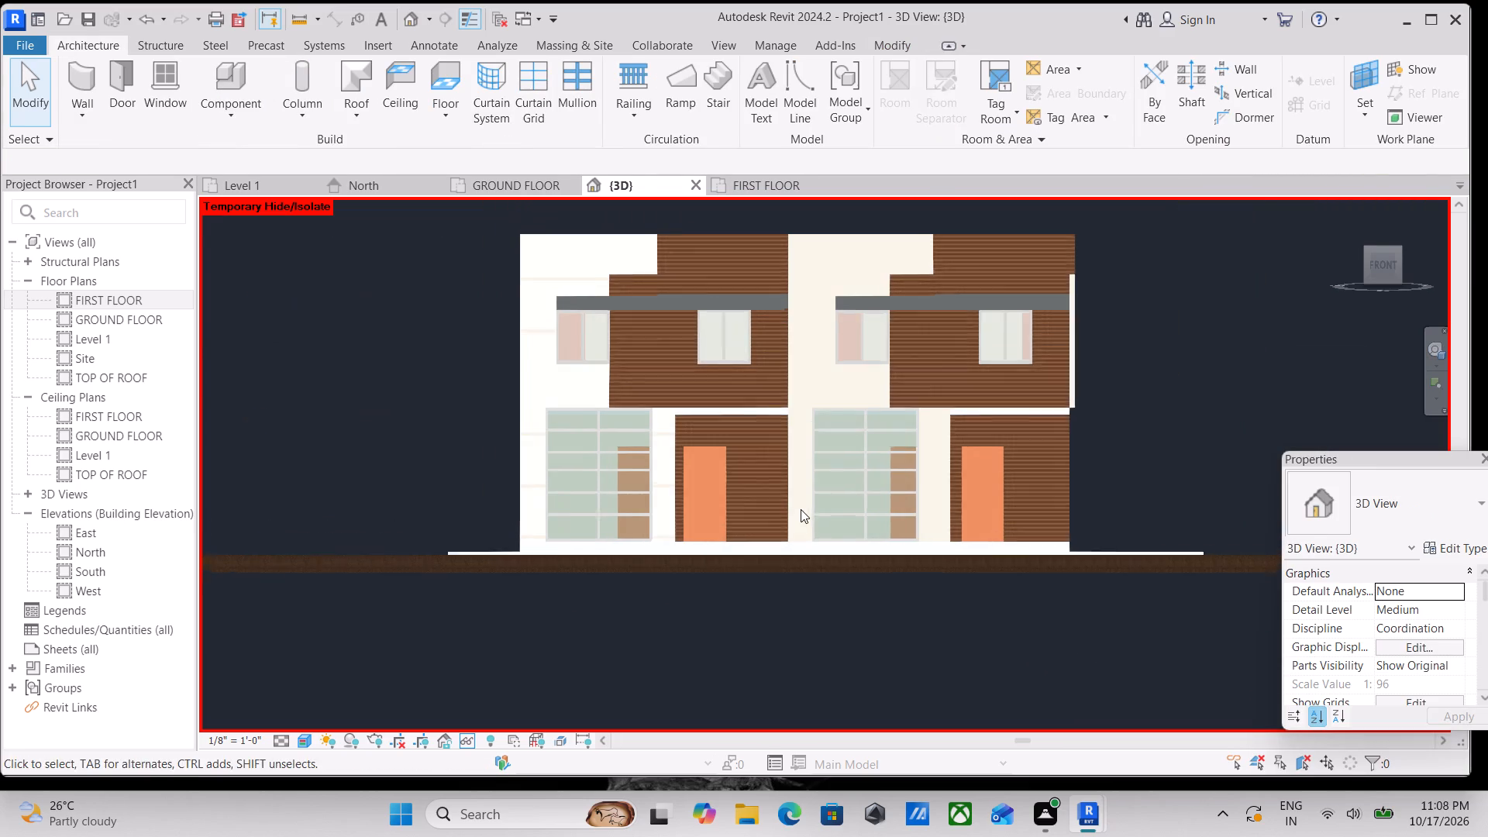
pyautogui.scroll(1, 801, 509)
pyautogui.scroll(3, 935, 567)
pyautogui.scroll(-1, 1021, 523)
pyautogui.moveTo(1021, 522); pyautogui.dragTo(834, 732, button='middle')
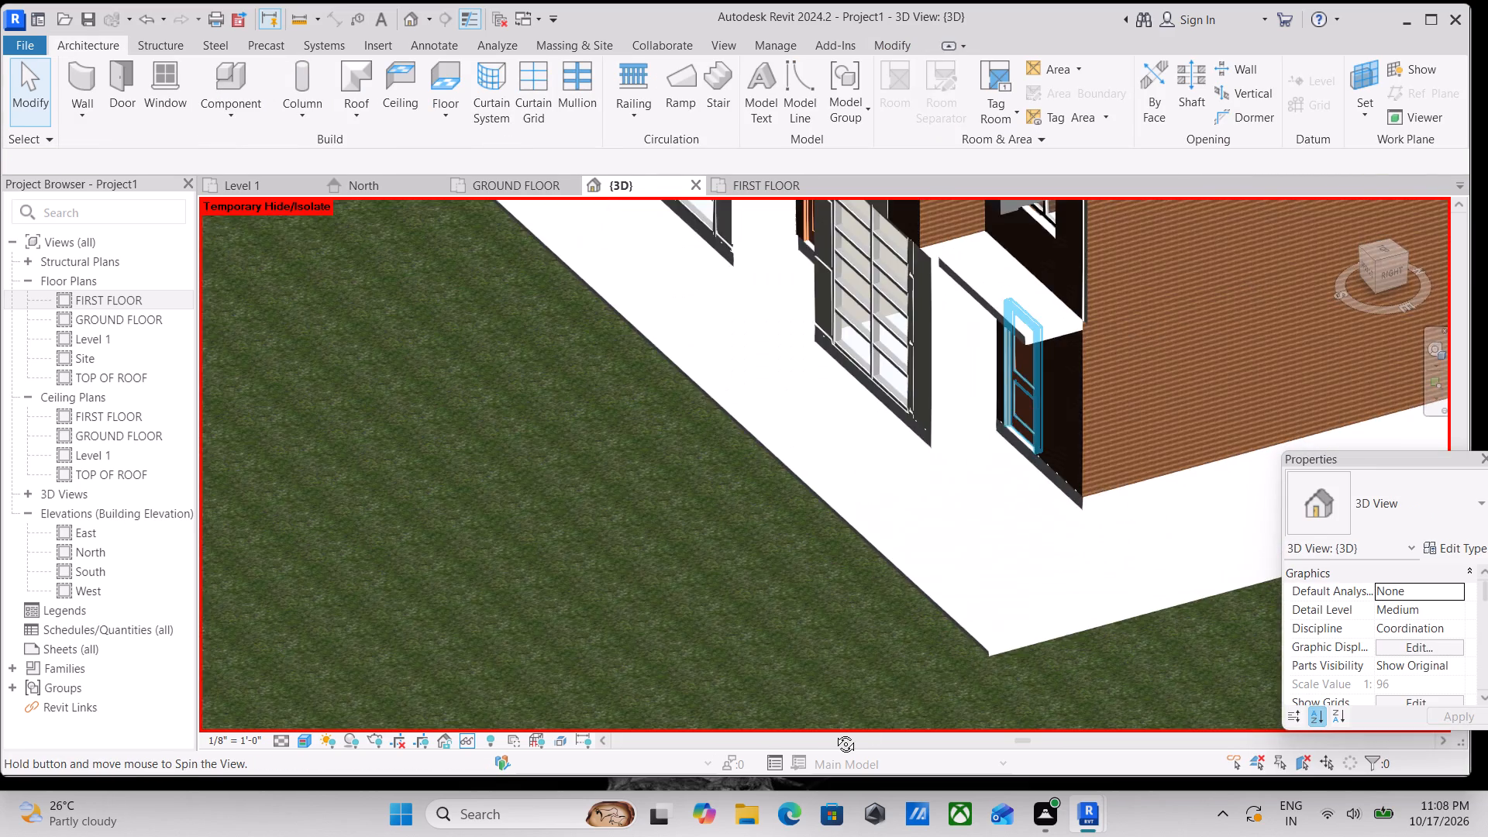
pyautogui.moveTo(834, 732); pyautogui.dragTo(836, 734, button='middle')
pyautogui.scroll(3, 1072, 615)
pyautogui.scroll(1, 1037, 417)
pyautogui.moveTo(1038, 423); pyautogui.dragTo(1031, 567, button='middle')
pyautogui.scroll(-3, 958, 474)
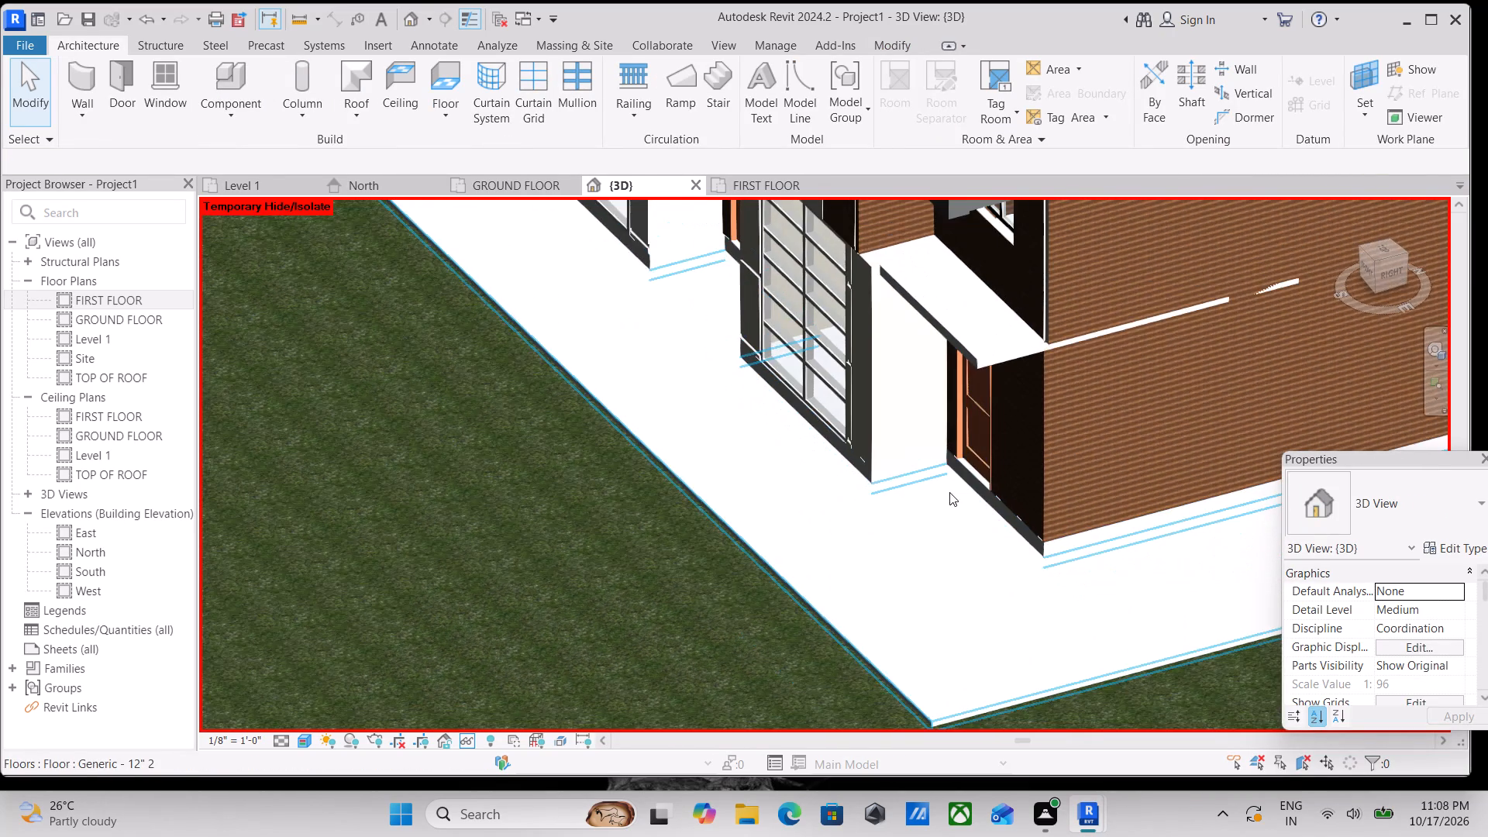
pyautogui.moveTo(725, 498); pyautogui.dragTo(820, 640, button='middle')
pyautogui.moveTo(679, 423); pyautogui.dragTo(706, 550, button='middle')
pyautogui.scroll(2, 391, 439)
pyautogui.scroll(13, 449, 368)
pyautogui.scroll(-6, 488, 449)
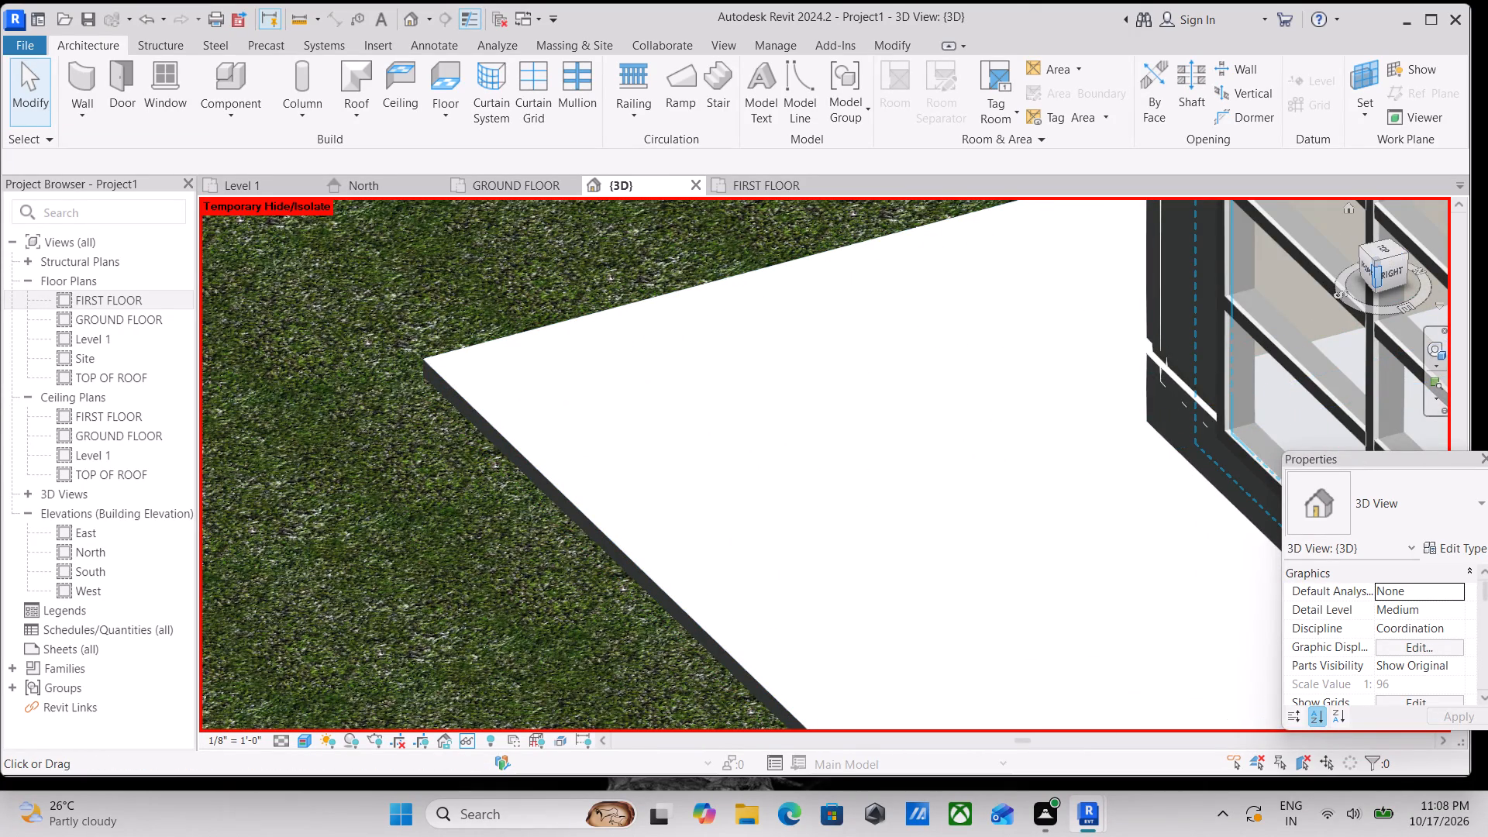
# Examine the floor surround's height above the grassland at the east front corner, from the front and in 3D.
pyautogui.click(1362, 270)
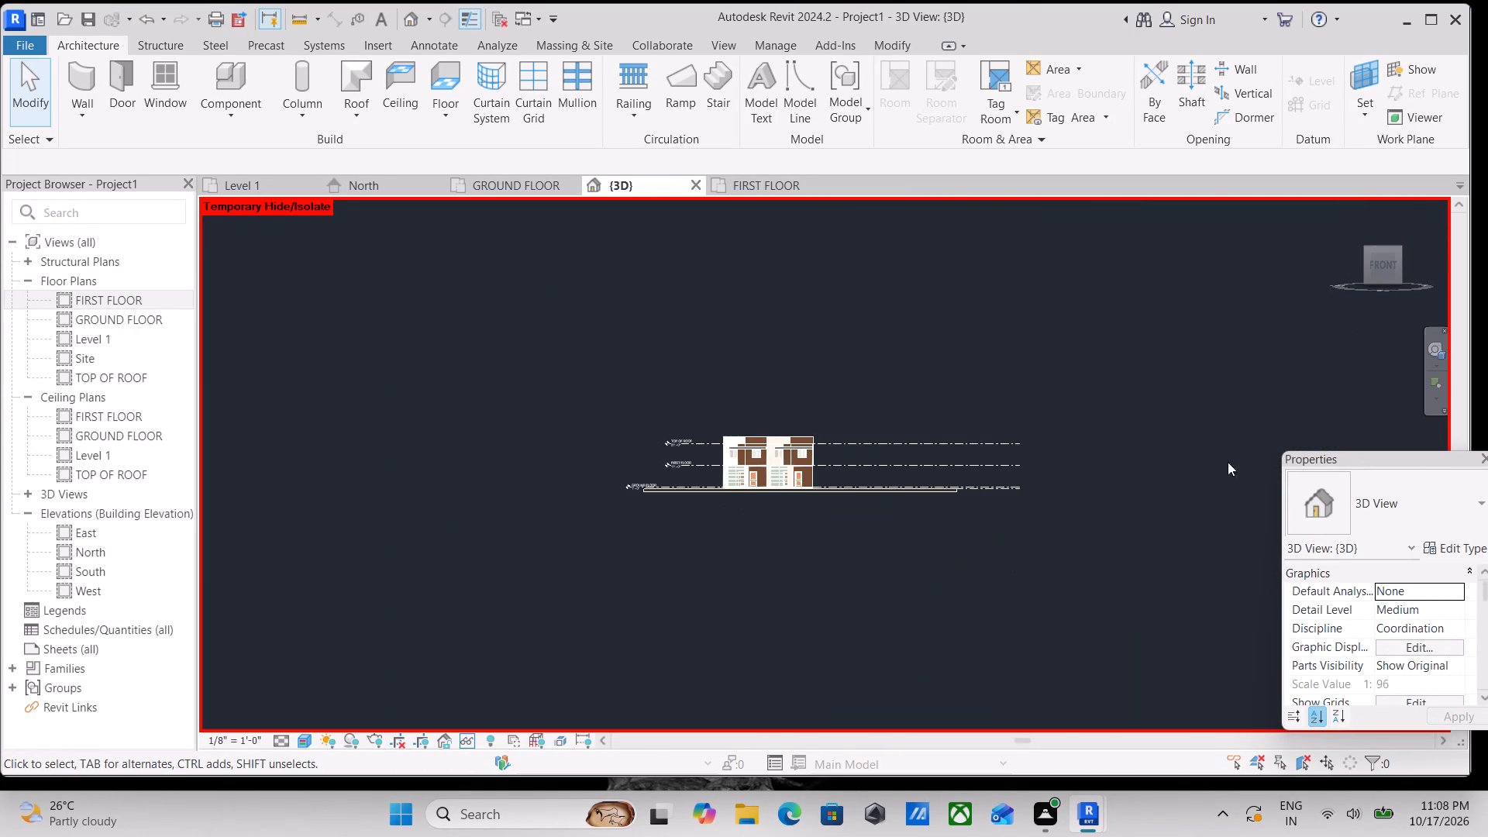
pyautogui.scroll(2, 656, 576)
pyautogui.scroll(8, 808, 477)
pyautogui.scroll(3, 910, 443)
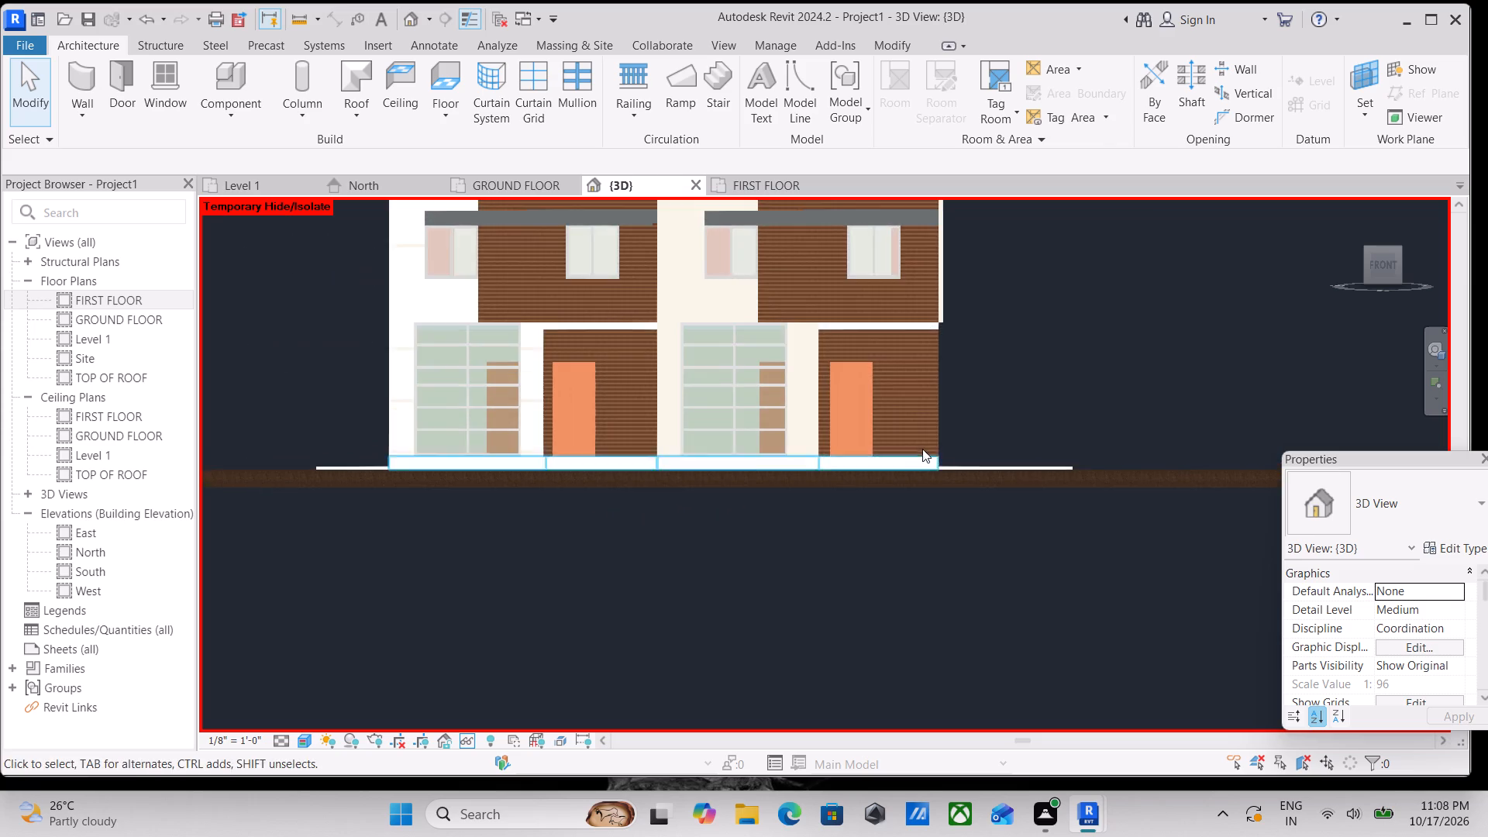
pyautogui.scroll(8, 964, 470)
pyautogui.scroll(4, 878, 470)
pyautogui.scroll(-2, 856, 432)
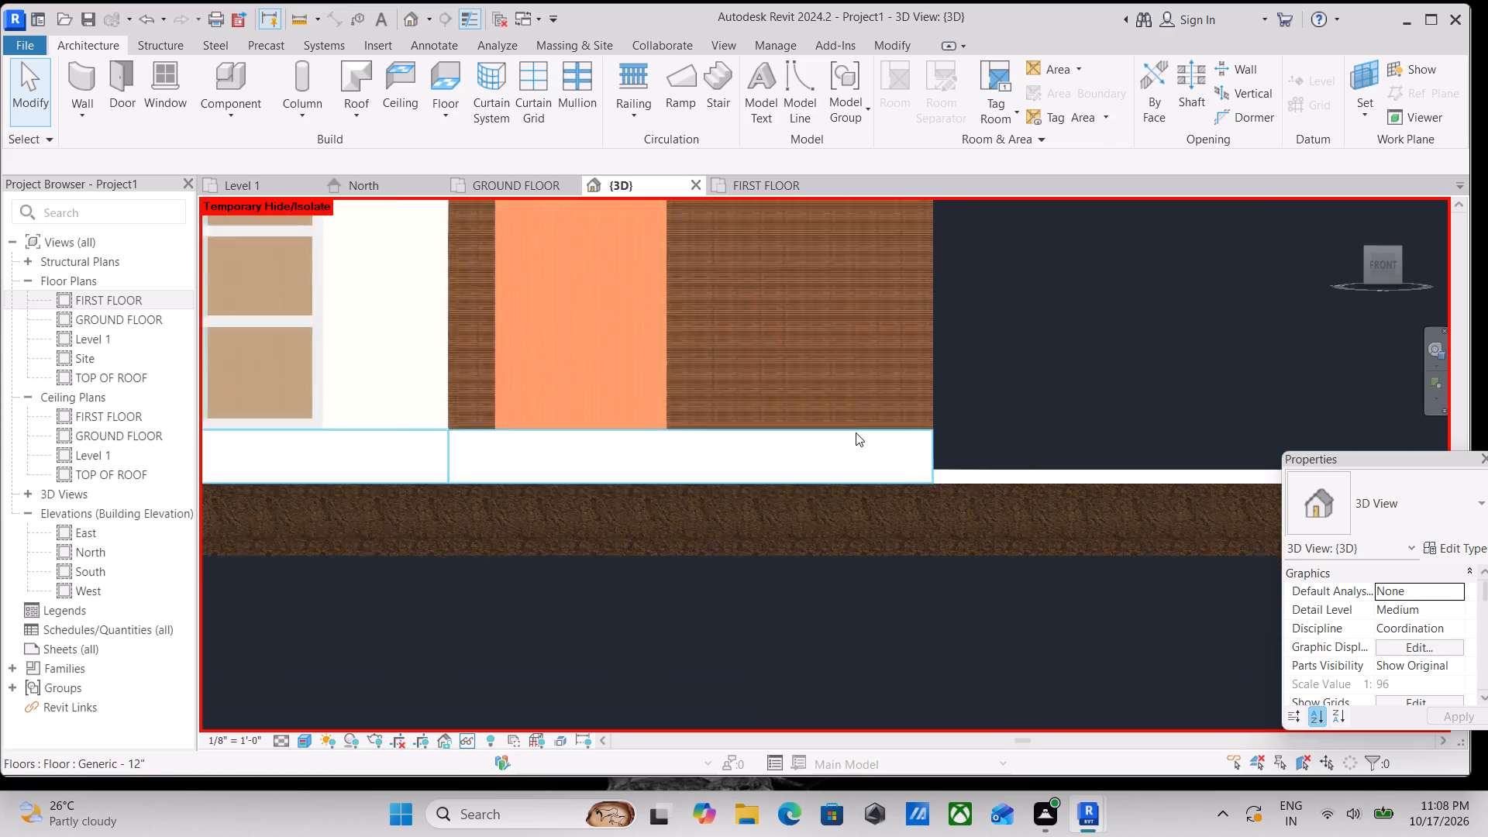
pyautogui.scroll(-5, 856, 432)
pyautogui.keyDown('shift'); pyautogui.moveTo(859, 426); pyautogui.dragTo(688, 625, button='middle'); pyautogui.keyUp('shift')
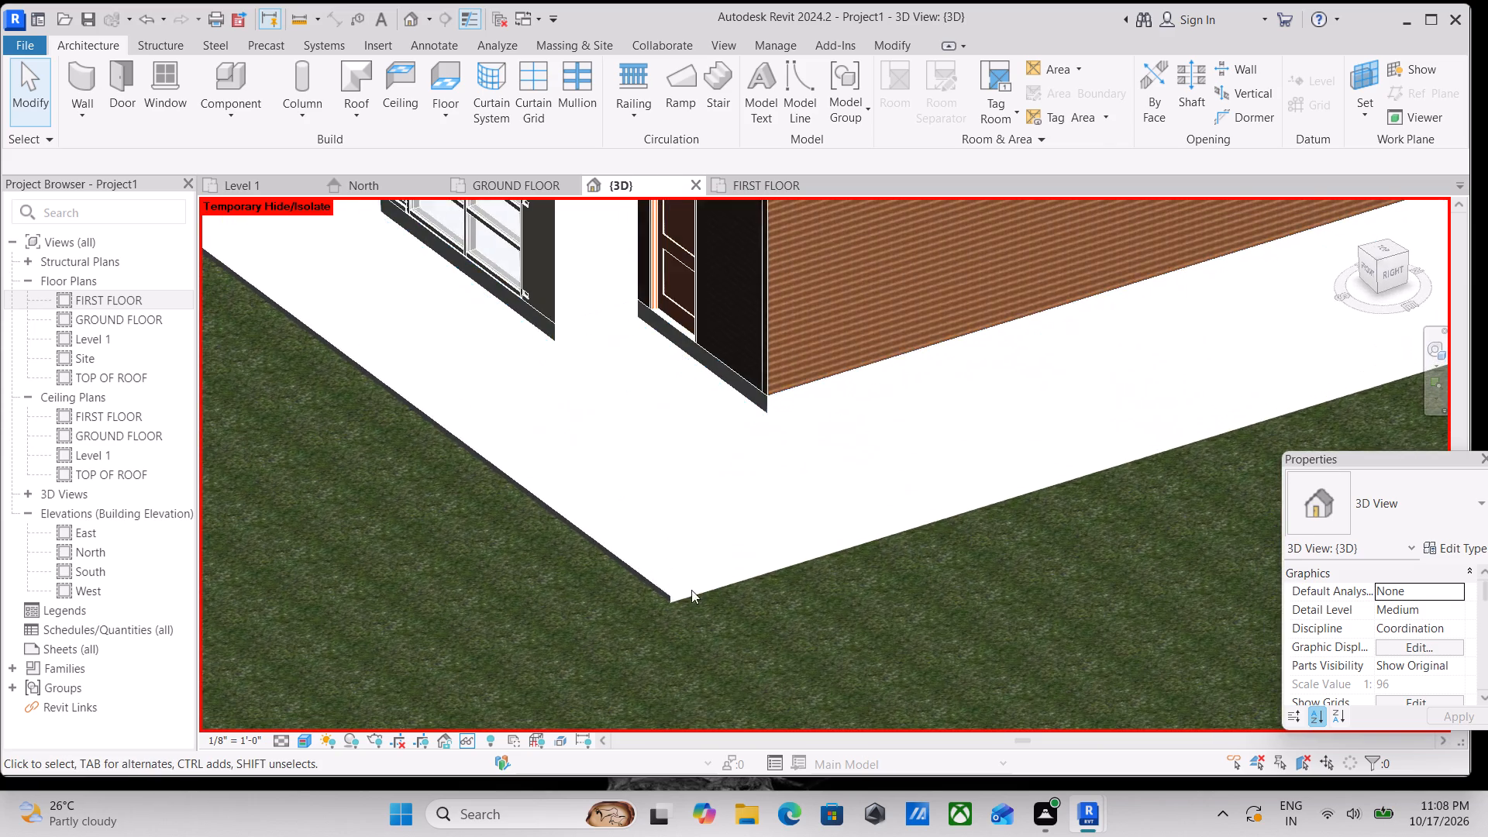
pyautogui.scroll(2, 698, 441)
pyautogui.scroll(-5, 728, 425)
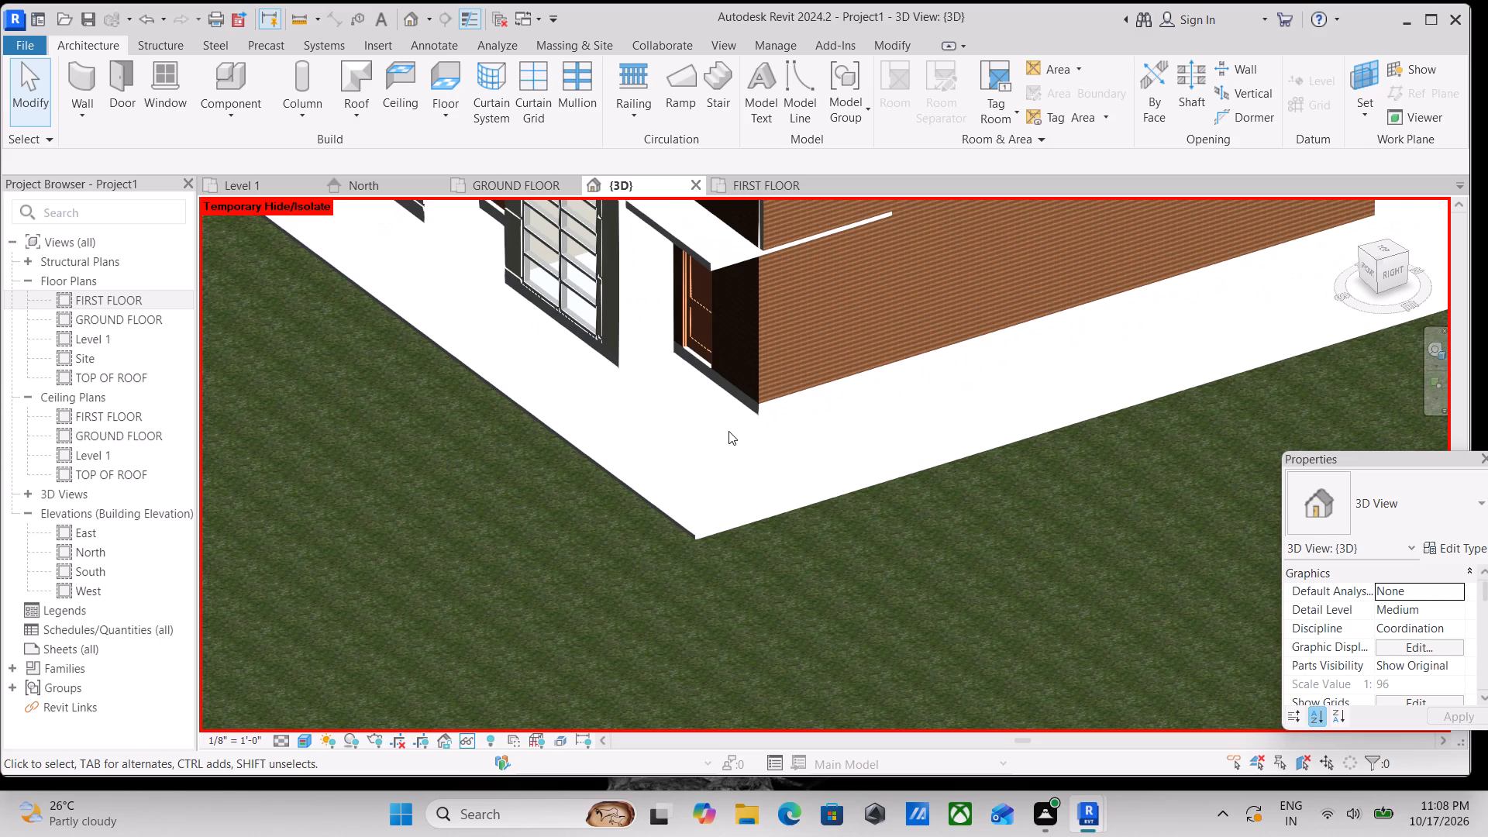
# Move the floor surround down another 3 inches so its top aligns with GROUND LEVEL, at a height offset of -1' 0".
pyautogui.click(1373, 277)
pyautogui.scroll(10, 1001, 406)
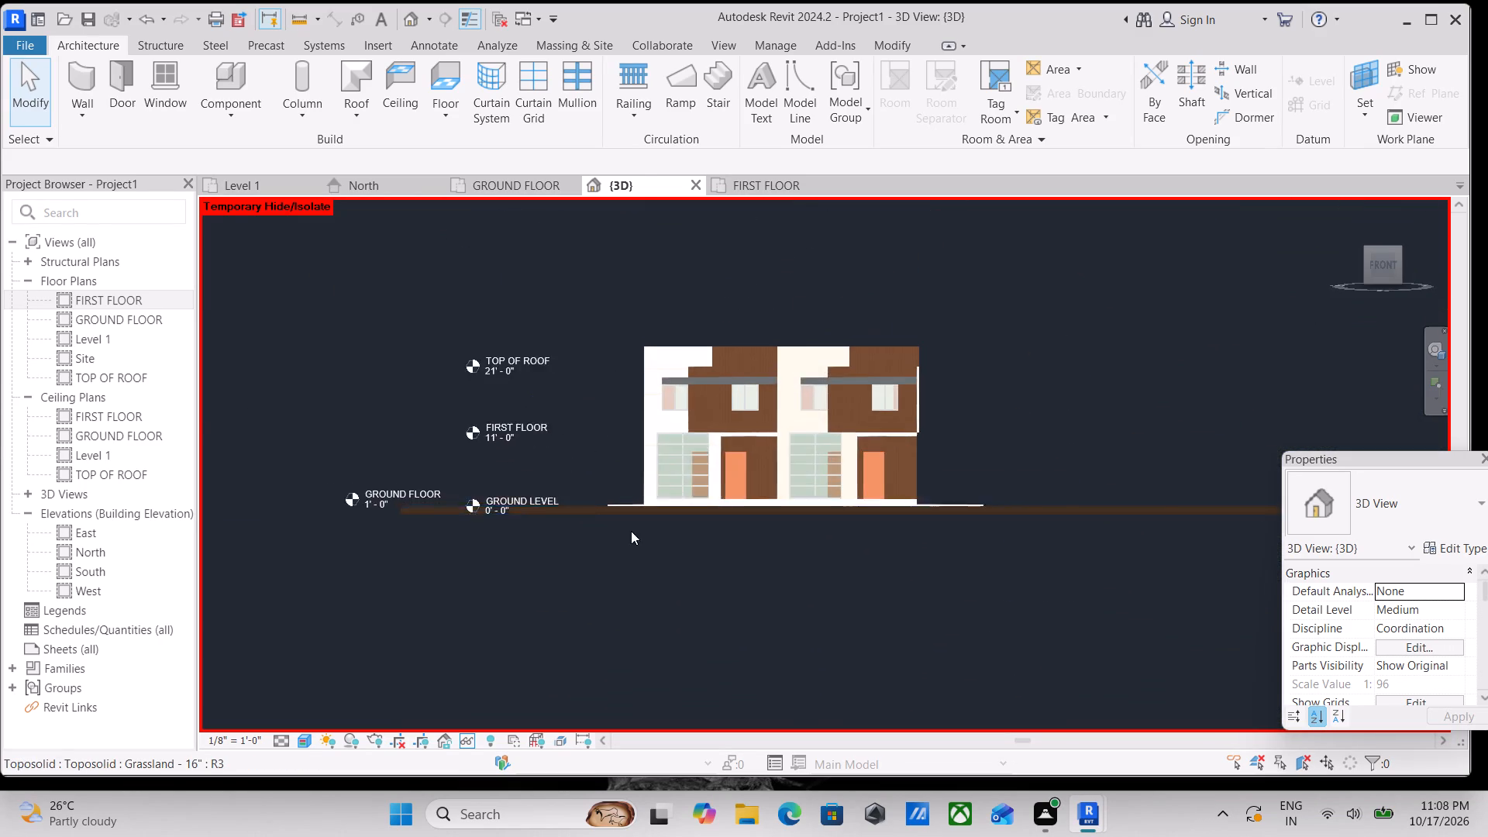
pyautogui.scroll(10, 631, 531)
pyautogui.click(591, 454)
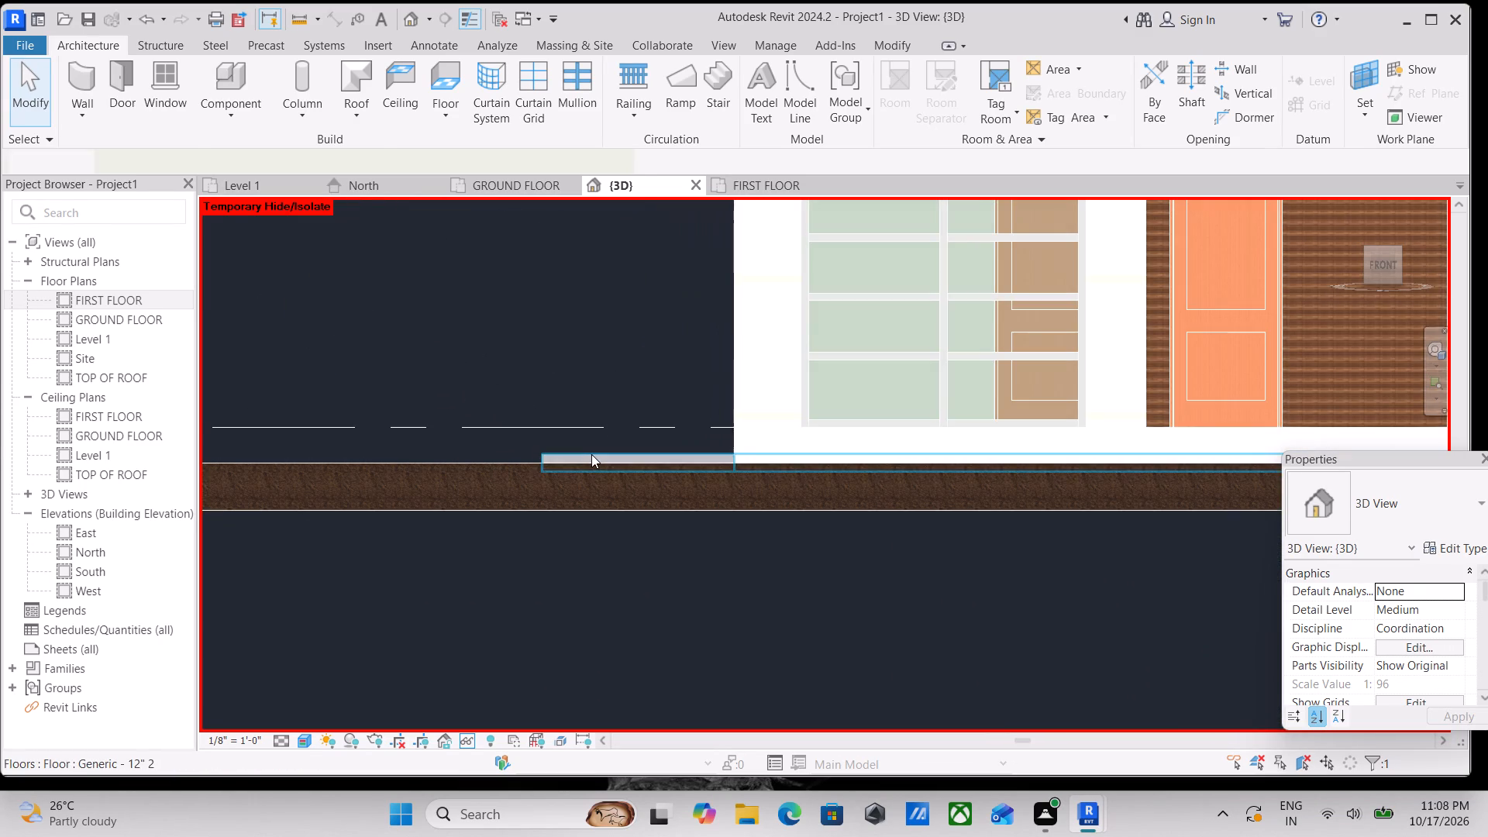
pyautogui.moveTo(749, 465); pyautogui.dragTo(680, 521, button='middle')
pyautogui.scroll(3, 553, 493)
pyautogui.scroll(3, 427, 505)
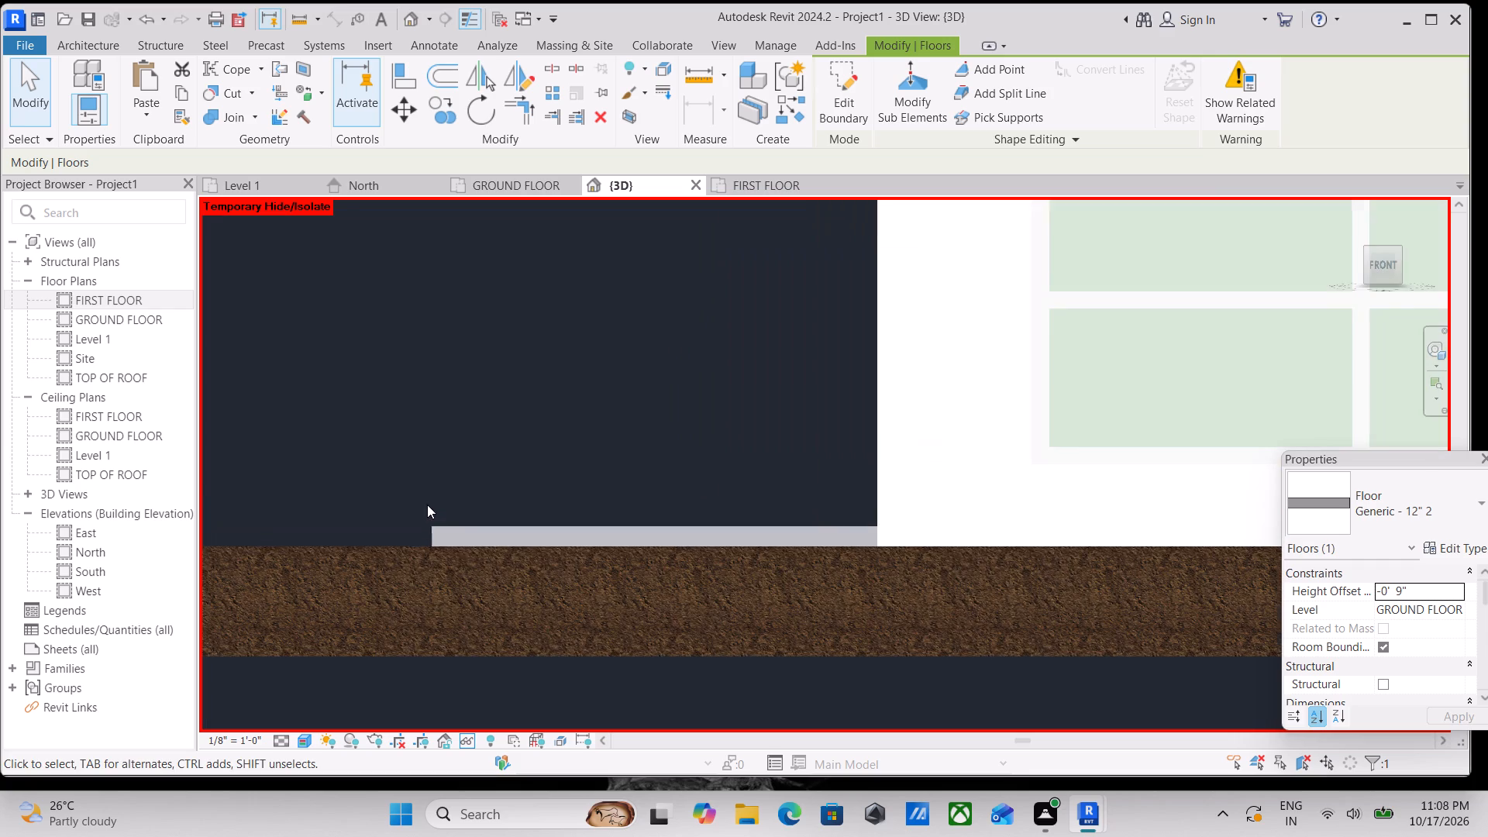
pyautogui.press('Escape')
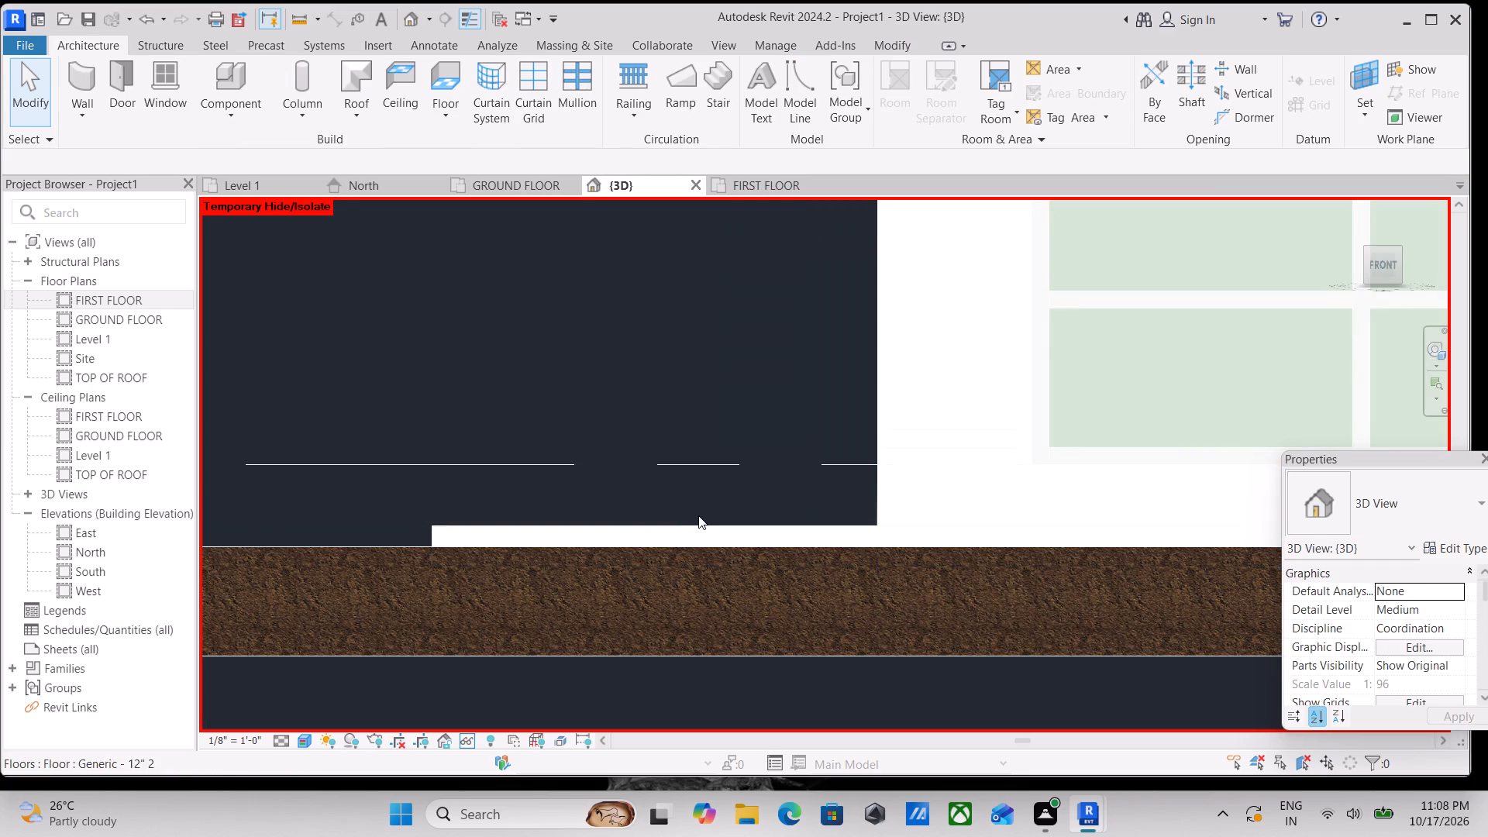
pyautogui.keyDown('ctrl'); pyautogui.click(447, 531); pyautogui.keyUp('ctrl')
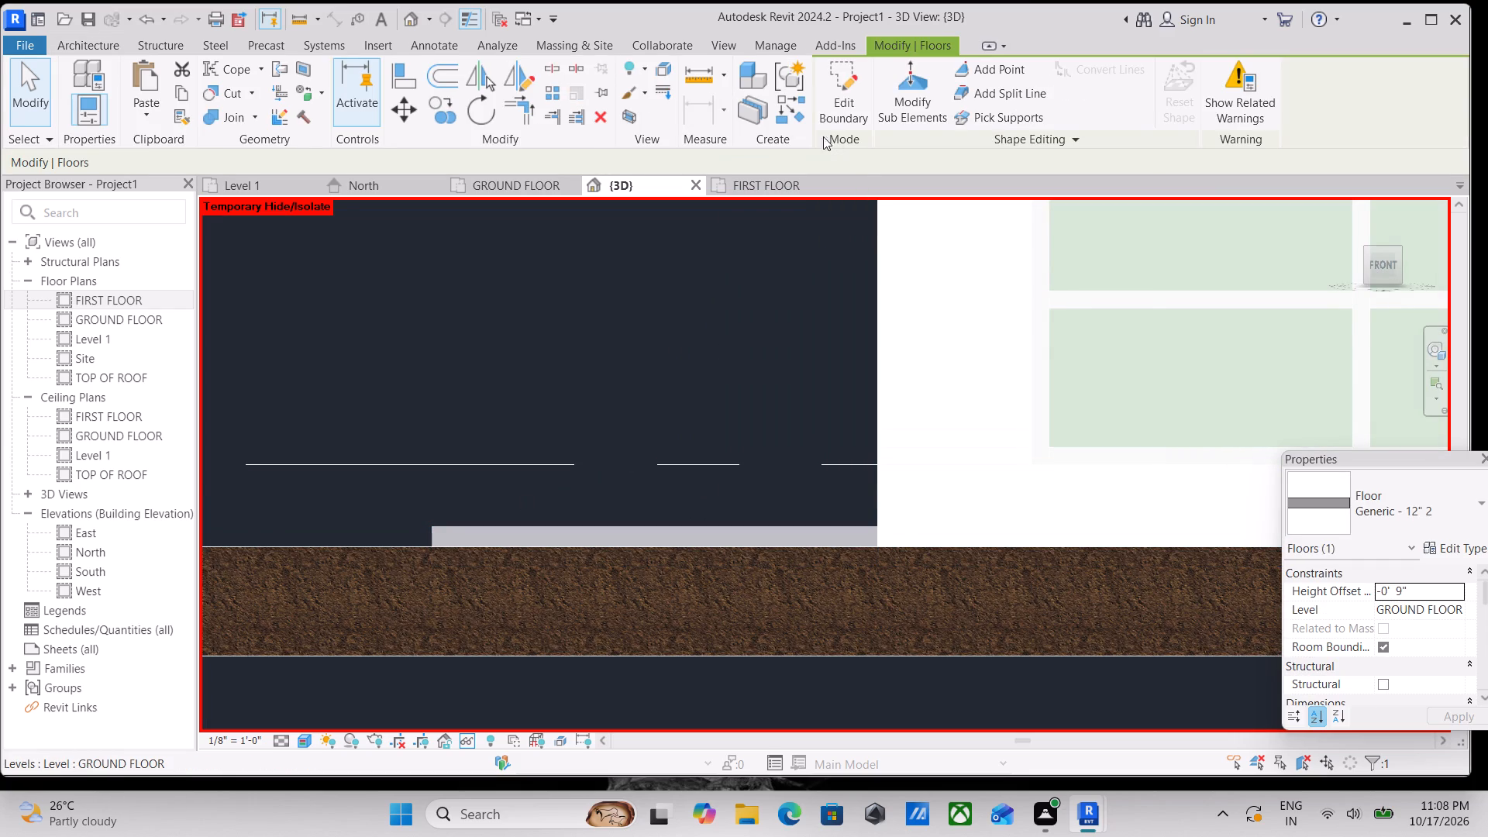
pyautogui.click(405, 101)
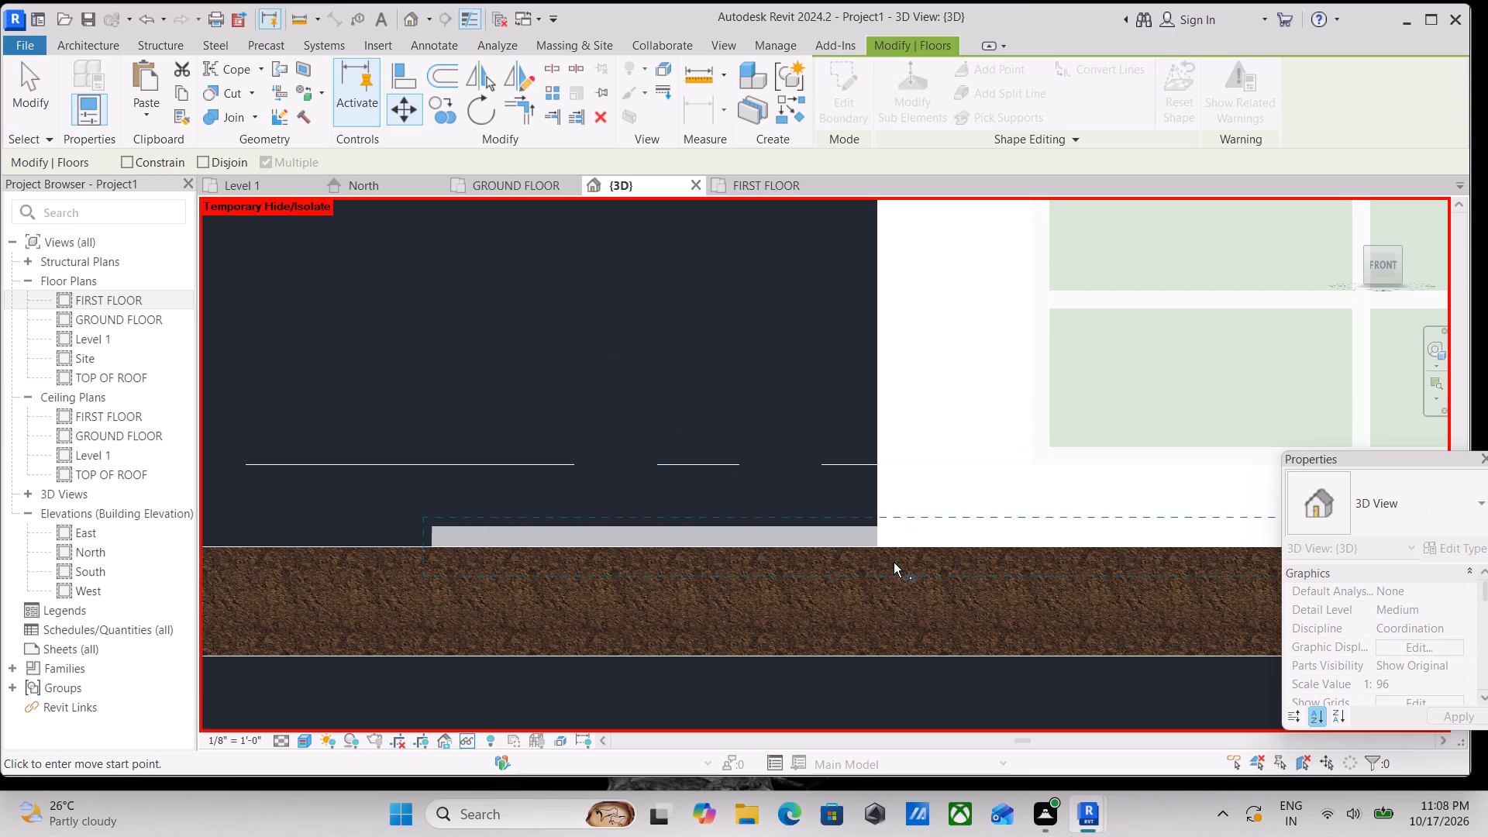
pyautogui.scroll(2, 888, 542)
pyautogui.click(879, 518)
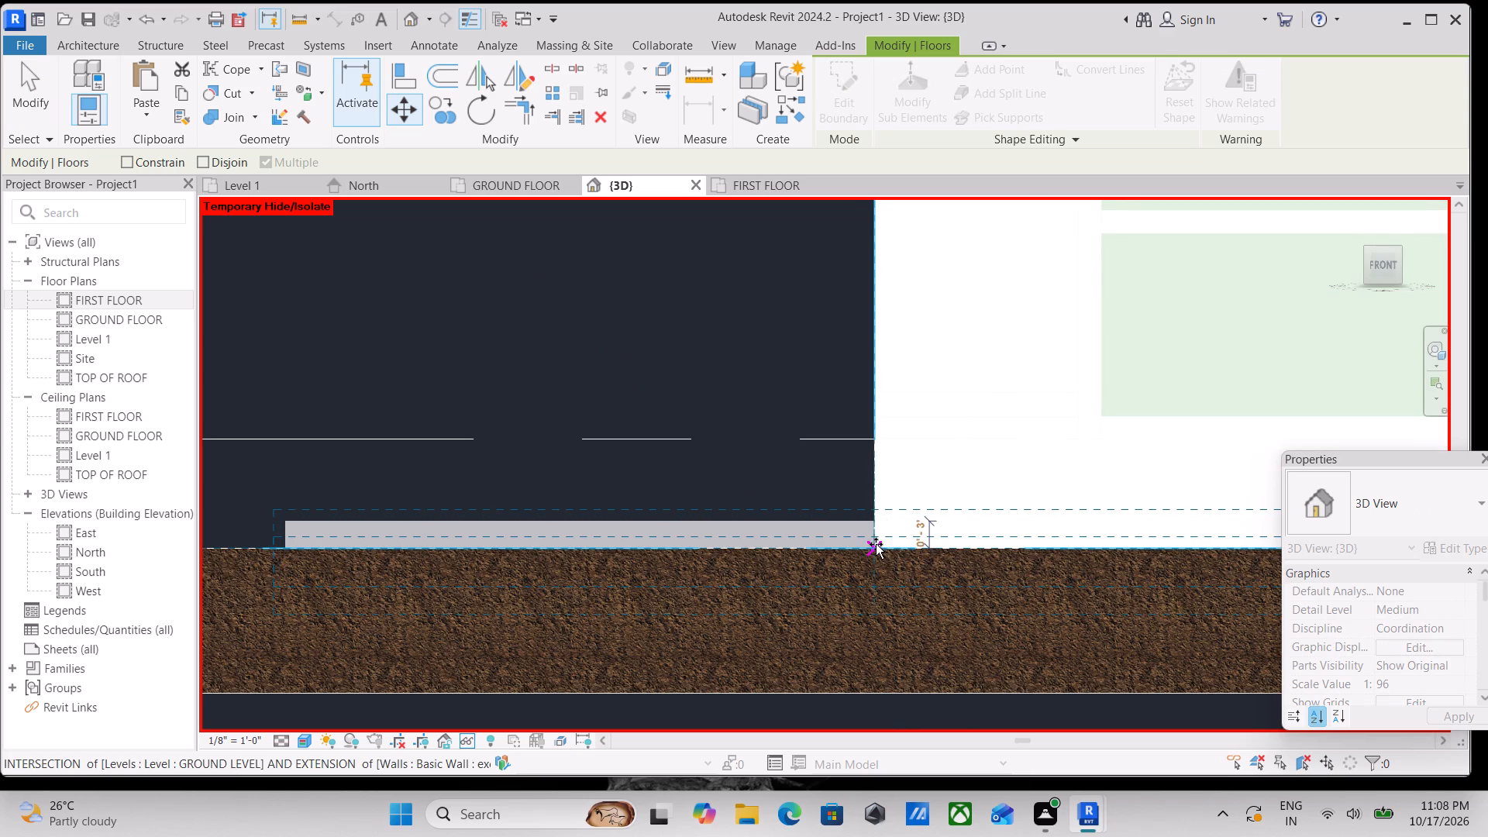
pyautogui.click(876, 540)
pyautogui.scroll(-4, 876, 540)
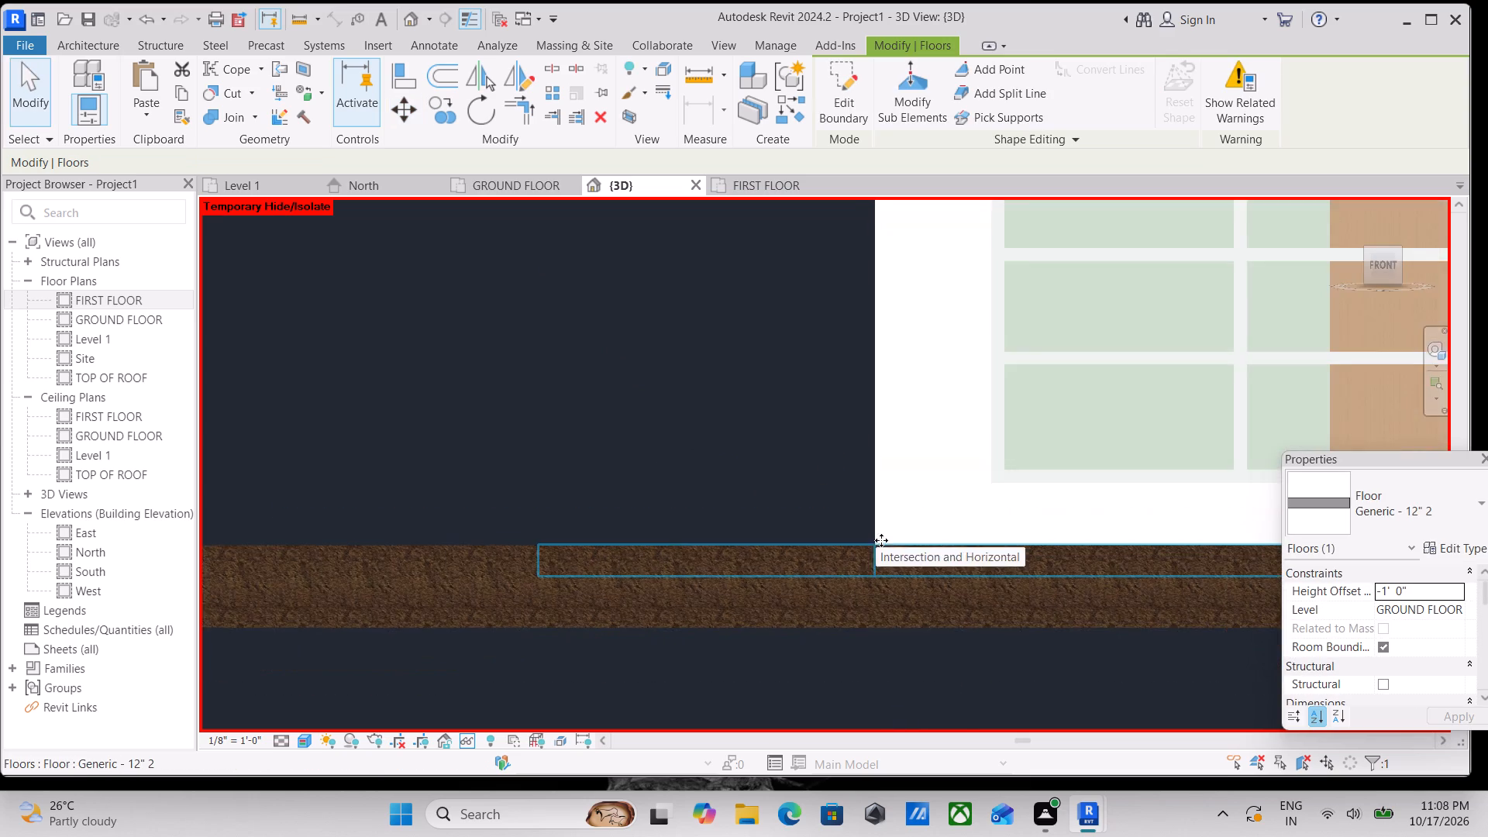
pyautogui.scroll(-6, 914, 536)
pyautogui.press('Escape')
# Examine the lowered floor surround against the grassland around the house, from the front and in 3D.
pyautogui.scroll(-4, 981, 540)
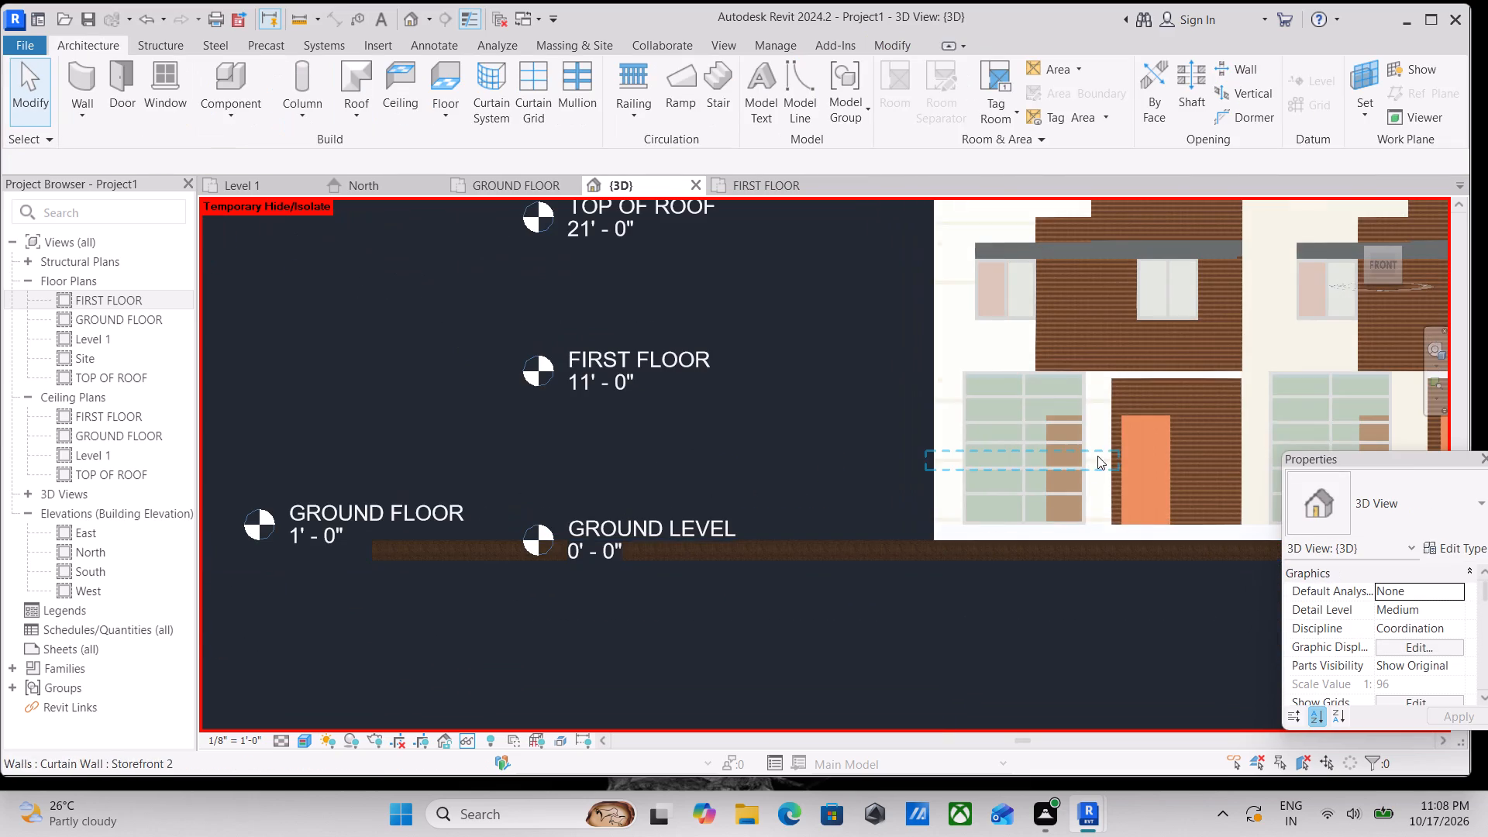
pyautogui.keyDown('shift'); pyautogui.moveTo(1097, 456); pyautogui.dragTo(960, 660, button='middle'); pyautogui.keyUp('shift')
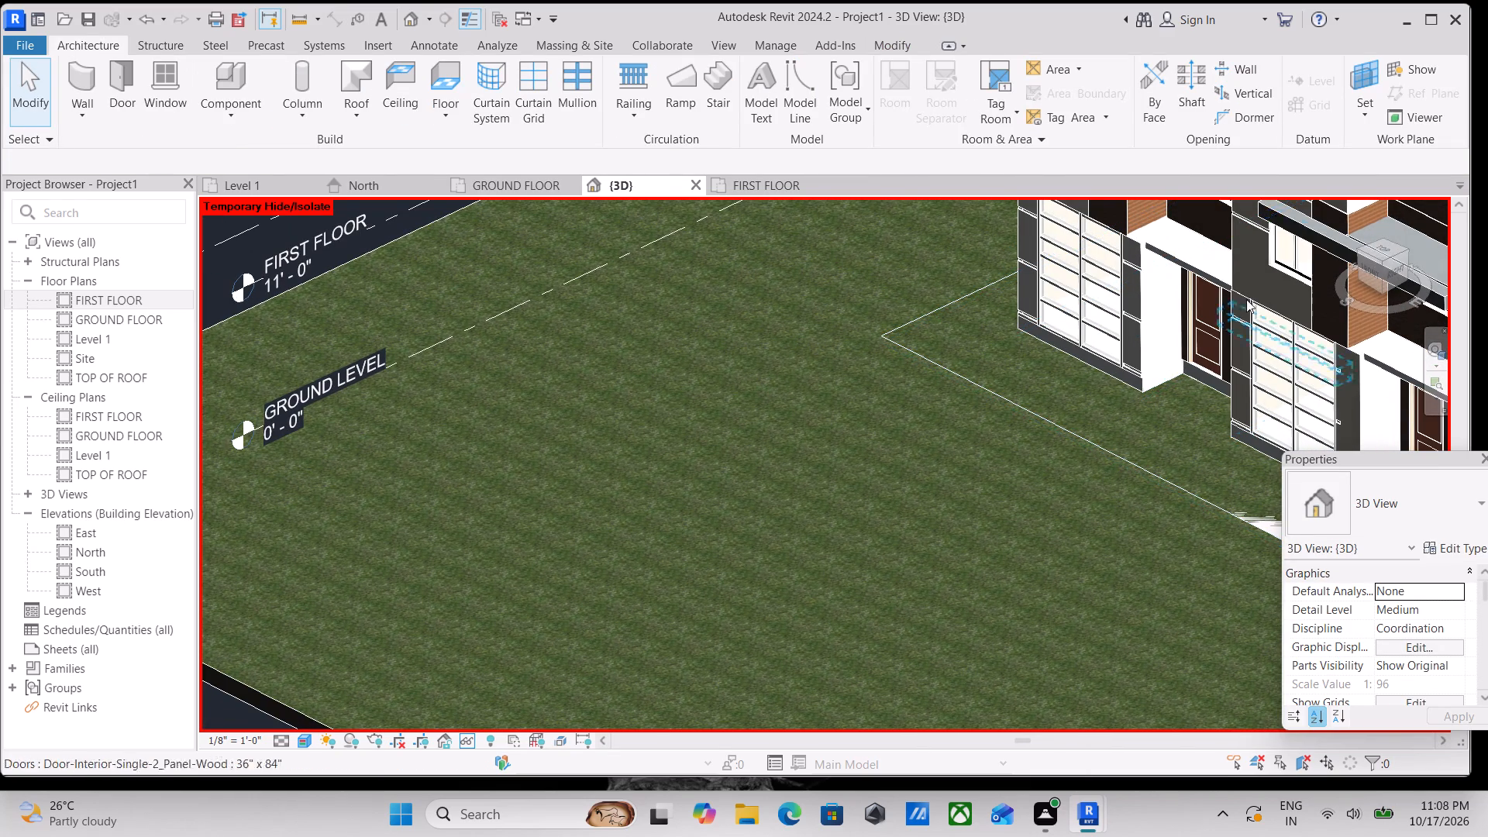
pyautogui.click(1369, 275)
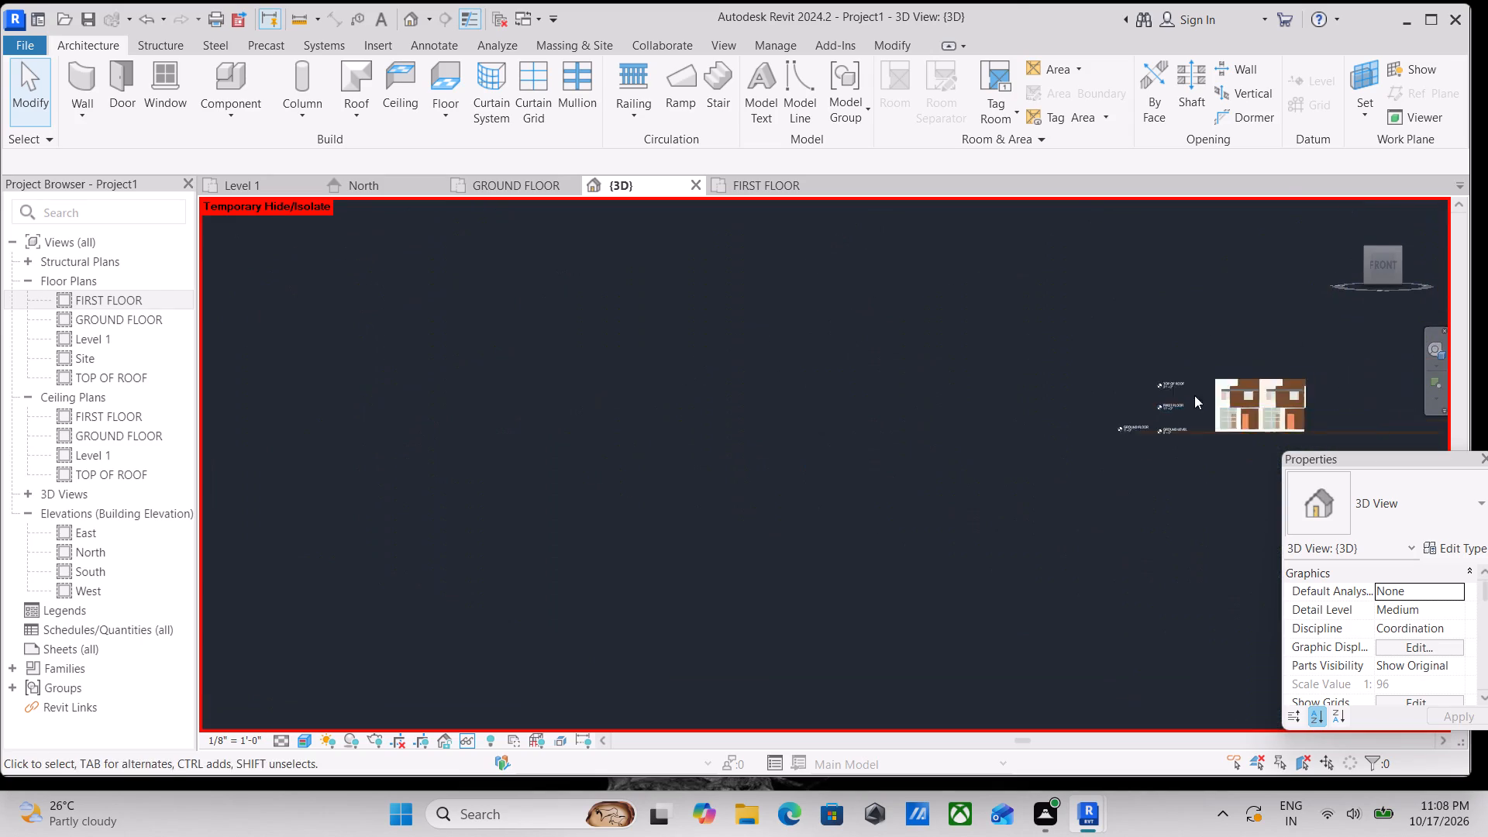
pyautogui.scroll(3, 966, 477)
pyautogui.scroll(10, 580, 502)
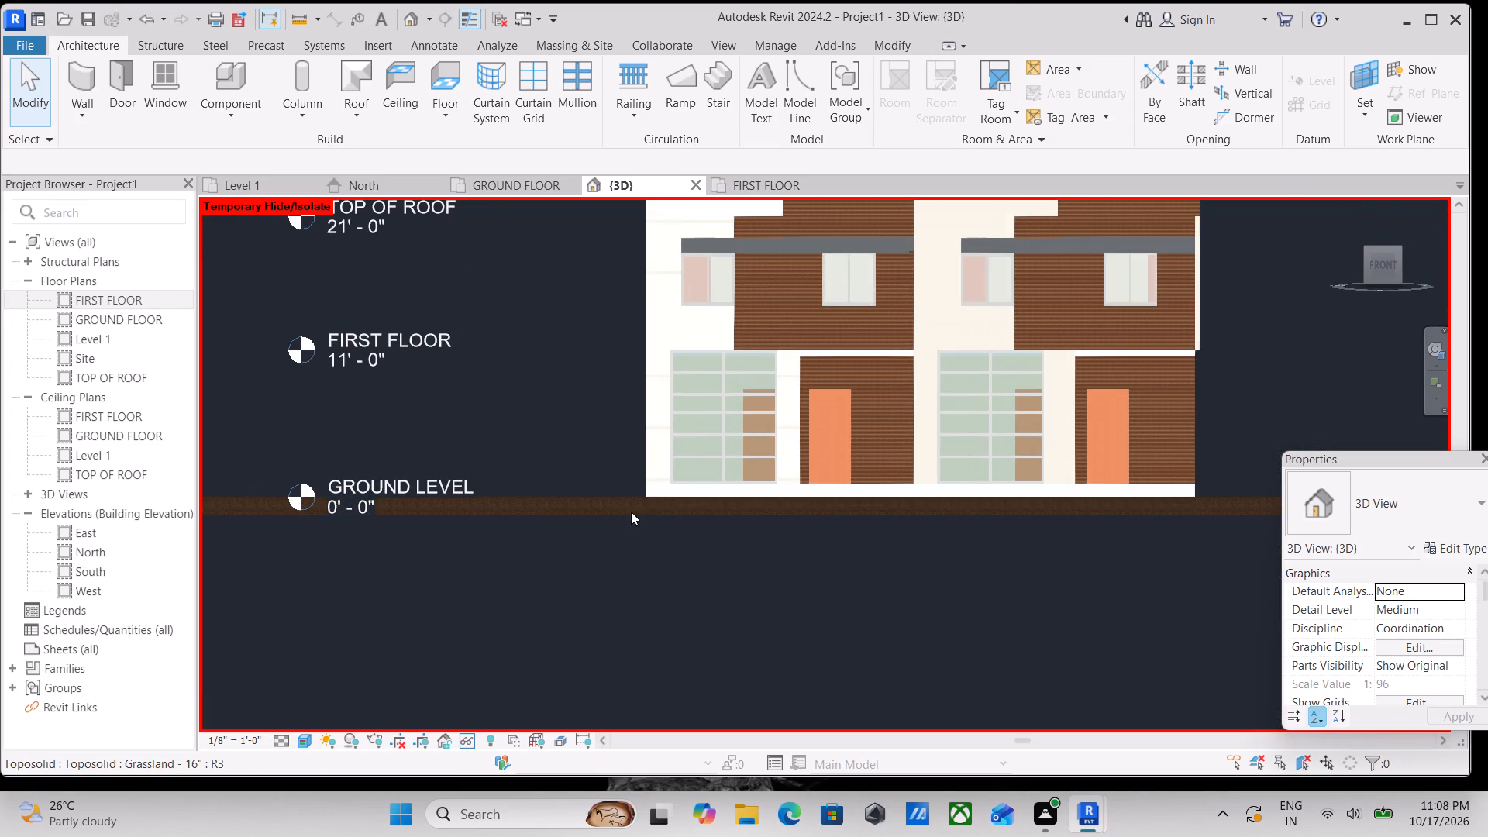
pyautogui.scroll(-4, 694, 484)
pyautogui.keyDown('shift'); pyautogui.moveTo(706, 434); pyautogui.dragTo(733, 601, button='middle'); pyautogui.keyUp('shift')
pyautogui.click(665, 567)
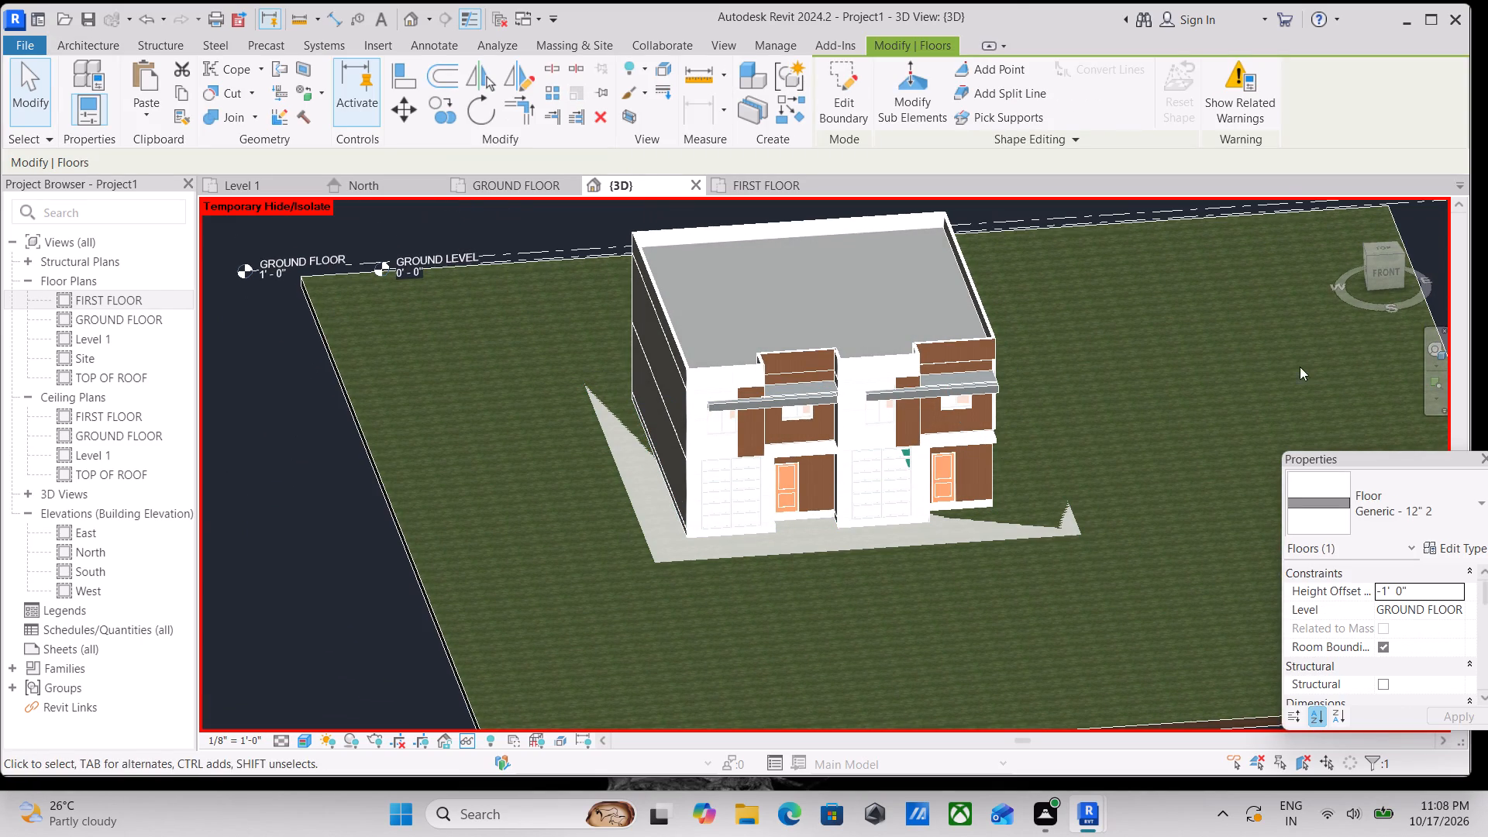
pyautogui.click(1395, 281)
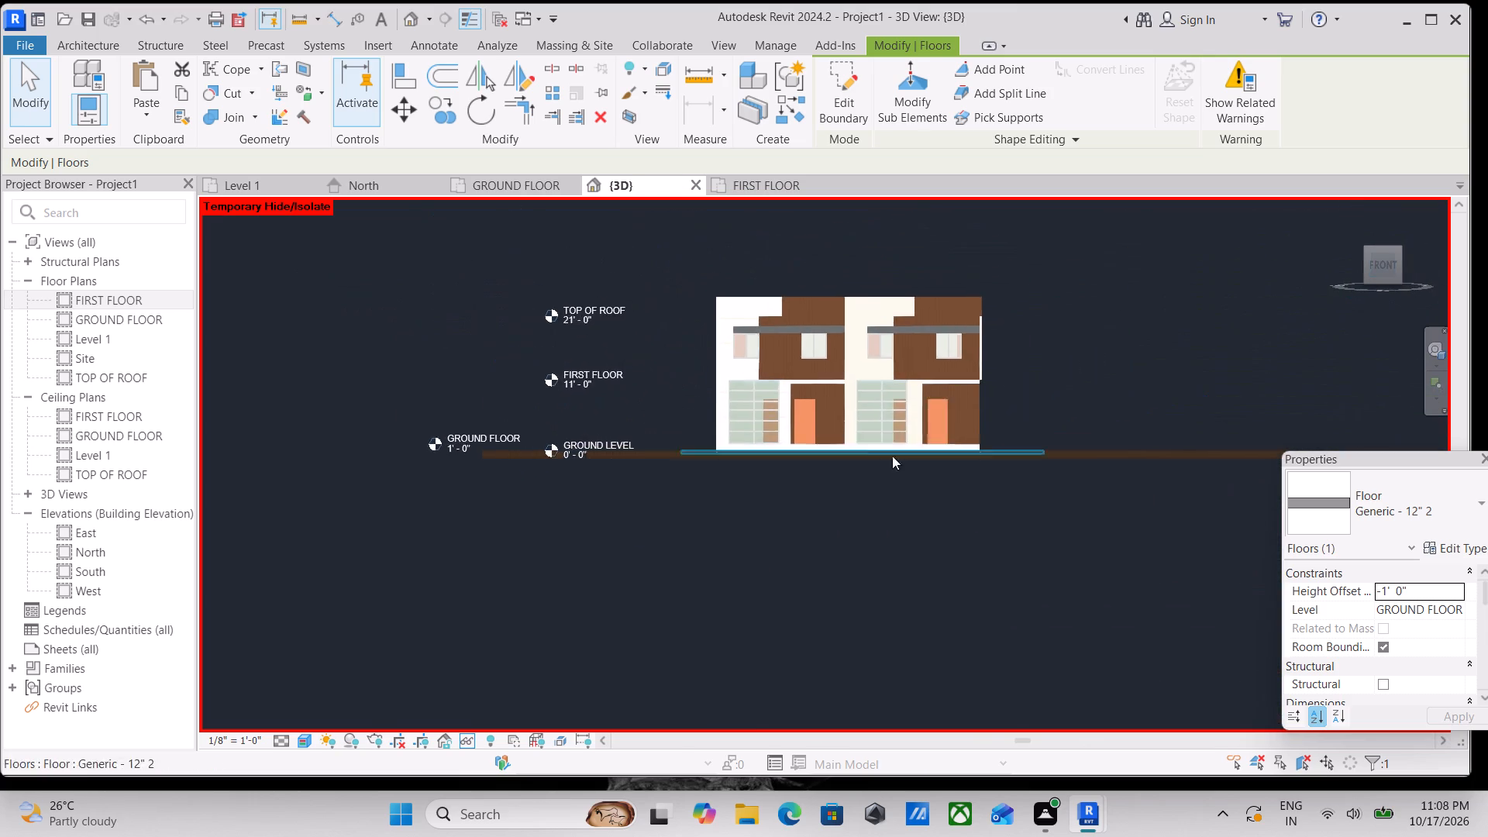
pyautogui.scroll(3, 828, 471)
pyautogui.scroll(6, 470, 501)
pyautogui.scroll(3, 813, 291)
pyautogui.scroll(2, 812, 487)
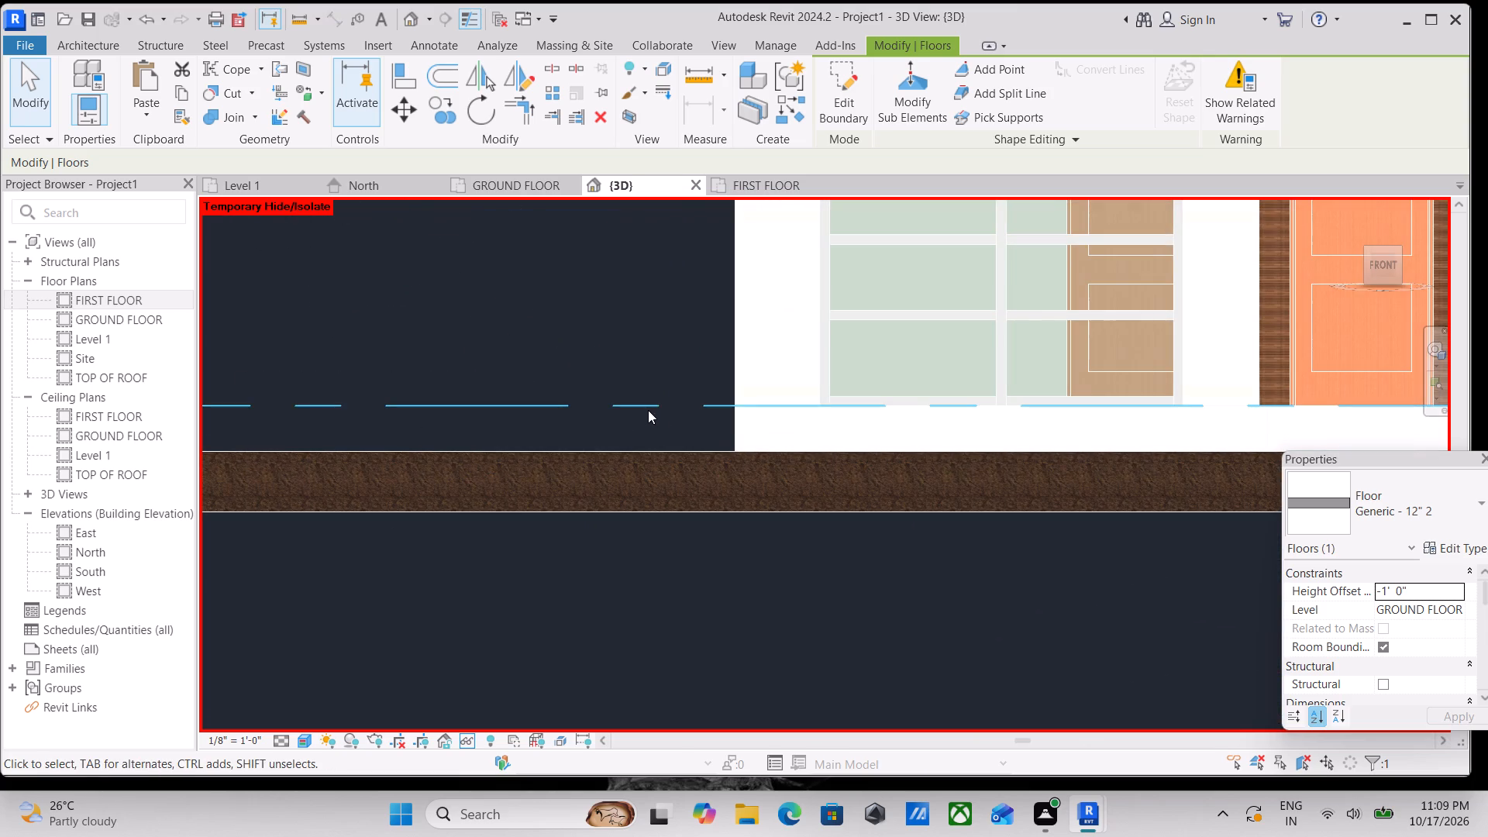
pyautogui.scroll(-2, 648, 413)
pyautogui.keyDown('shift'); pyautogui.moveTo(635, 416); pyautogui.dragTo(633, 438, button='middle'); pyautogui.keyUp('shift')
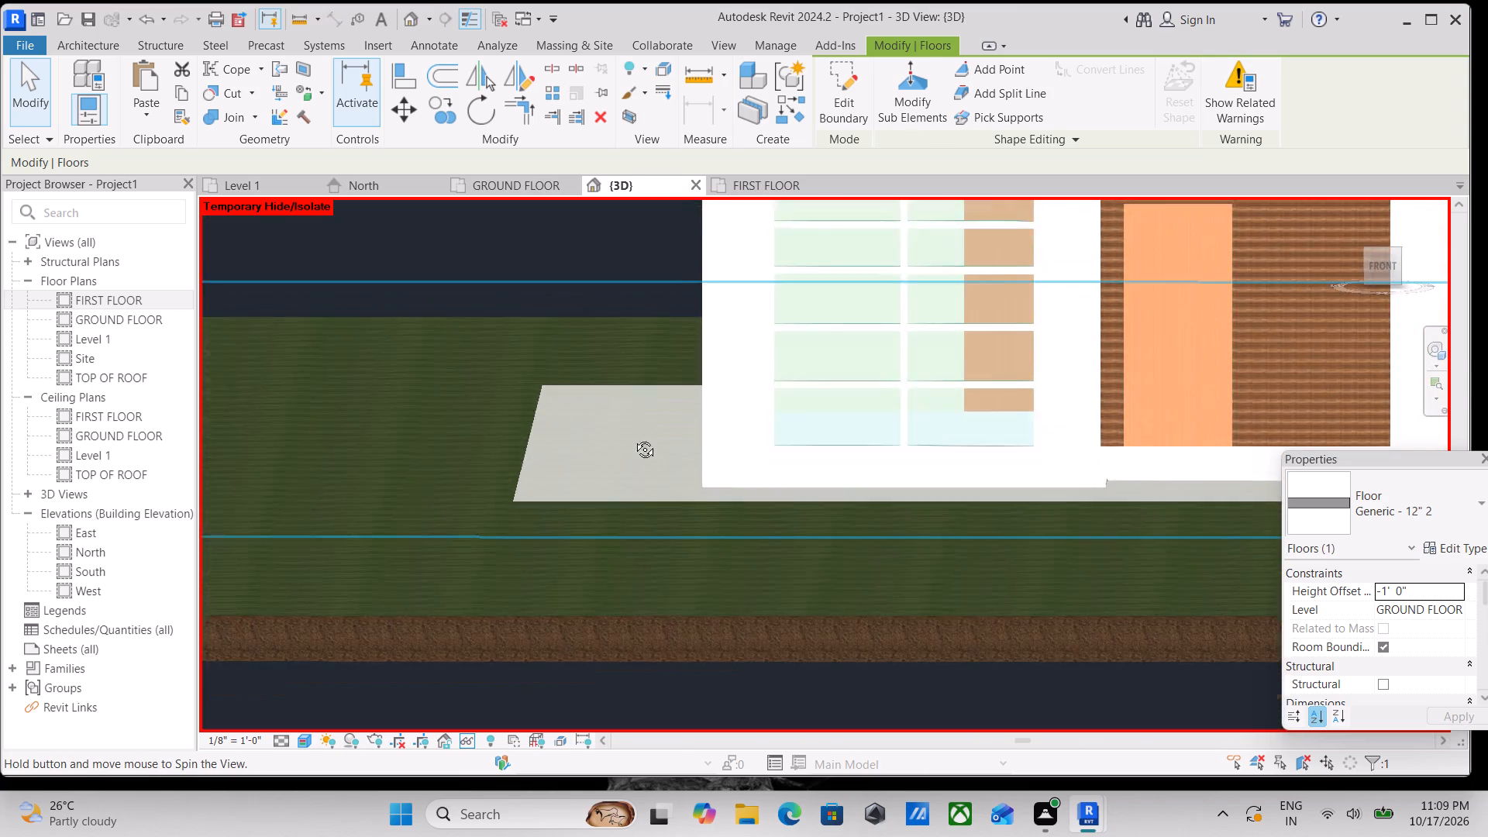
pyautogui.keyDown('shift'); pyautogui.moveTo(633, 438); pyautogui.dragTo(640, 446, button='middle'); pyautogui.keyUp('shift')
# Delete the Generic - 12" 2 floor surround around the house.
pyautogui.click(591, 523)
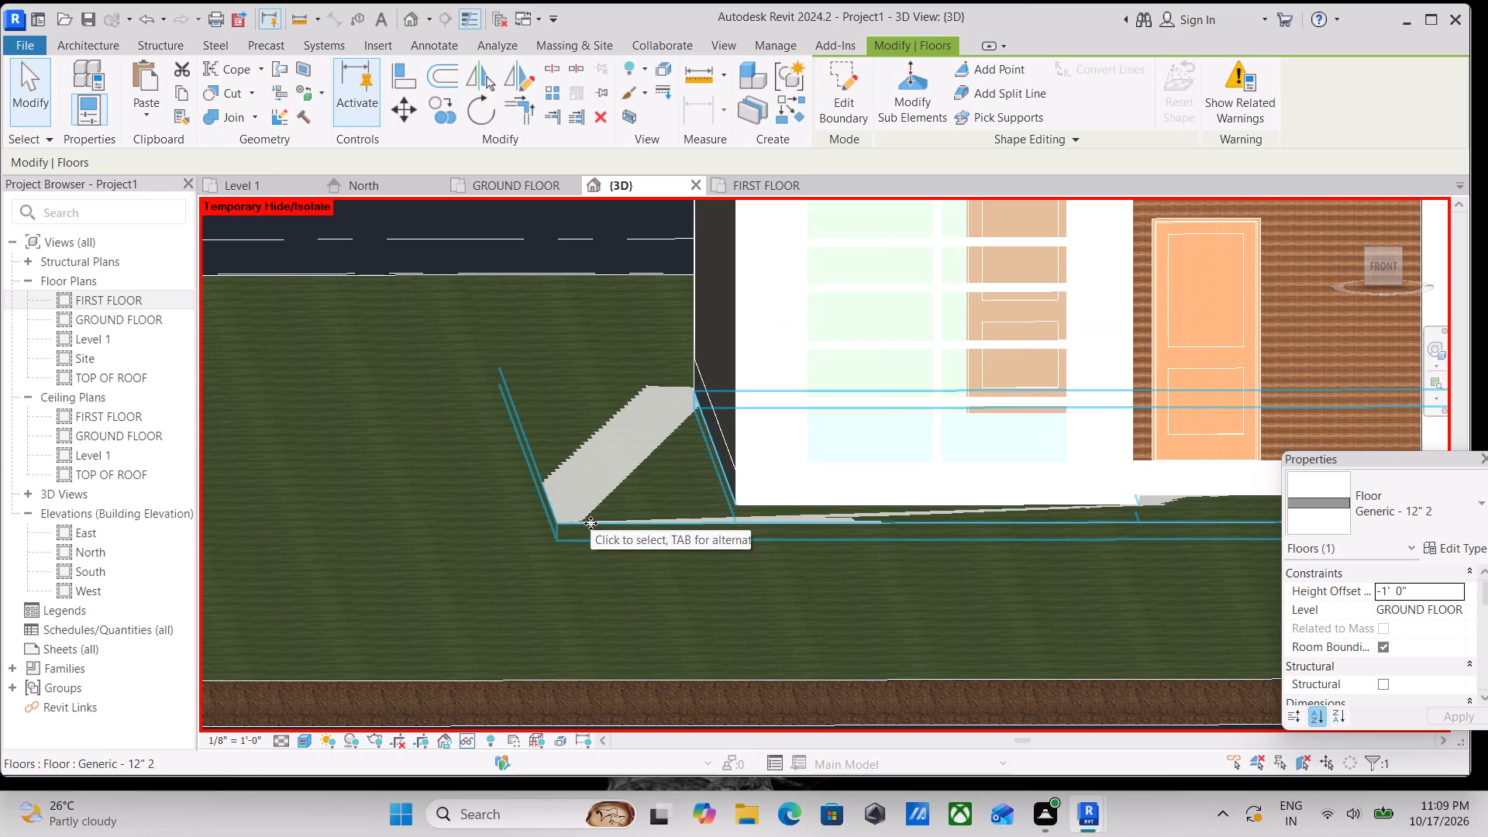
pyautogui.scroll(-2, 591, 523)
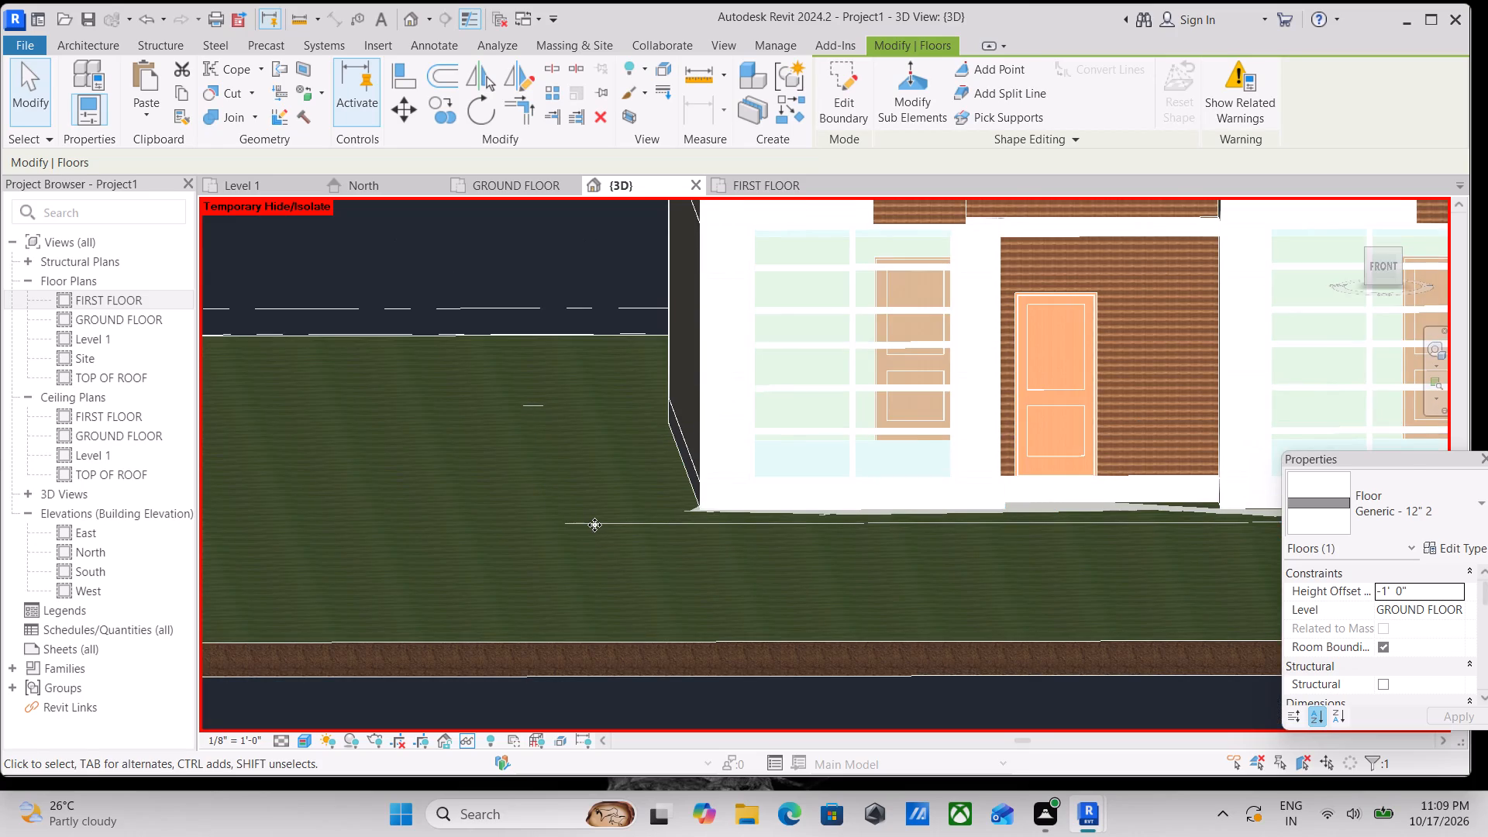
pyautogui.click(594, 525)
pyautogui.rightClick(594, 525)
pyautogui.click(629, 211)
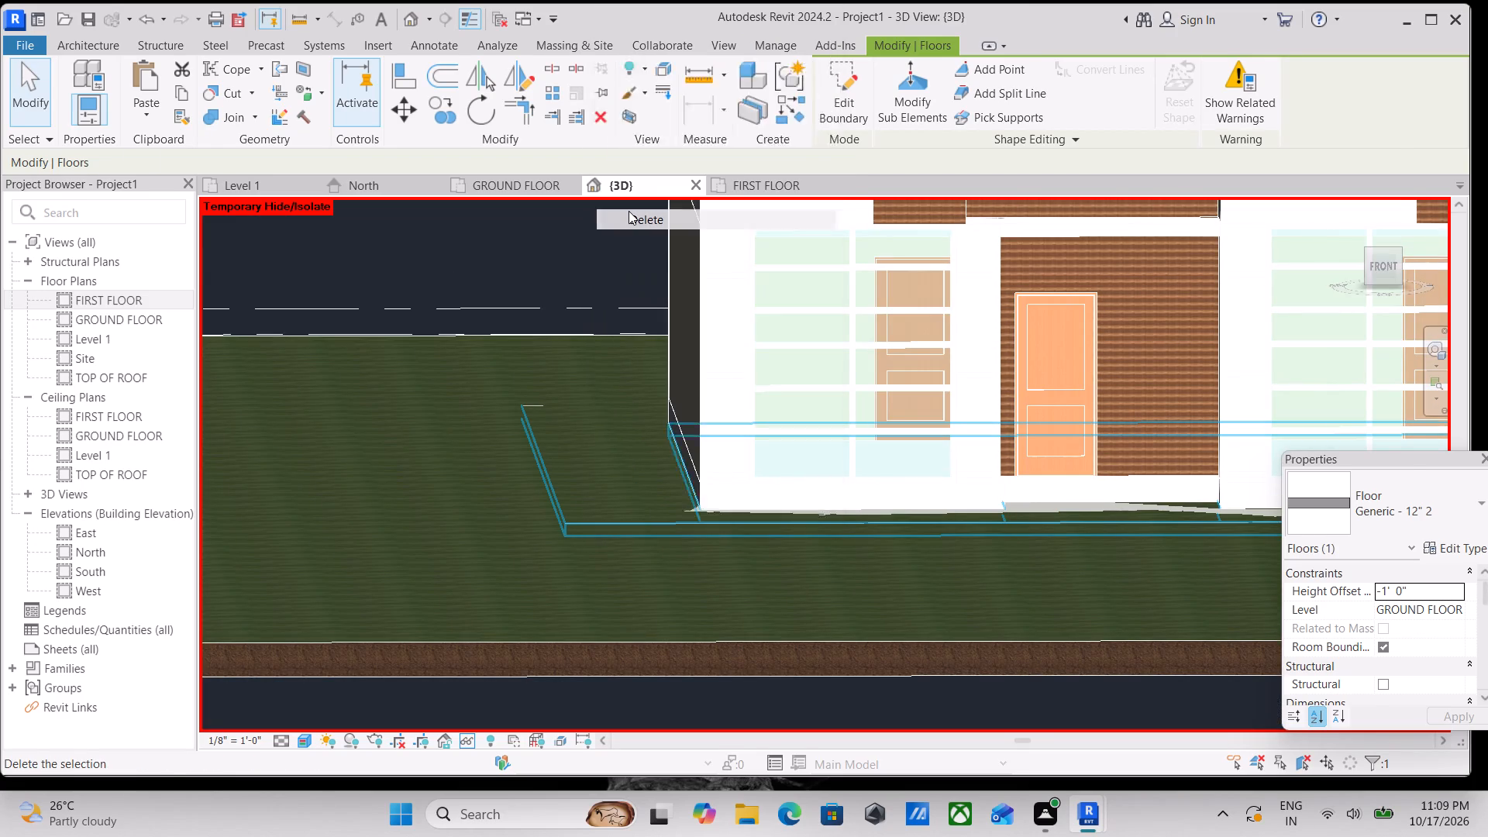
# Examine the house base and surrounding grassland in 3D from the garage fronts and the east side, and from the top.
pyautogui.scroll(-2, 764, 420)
pyautogui.scroll(-3, 1233, 445)
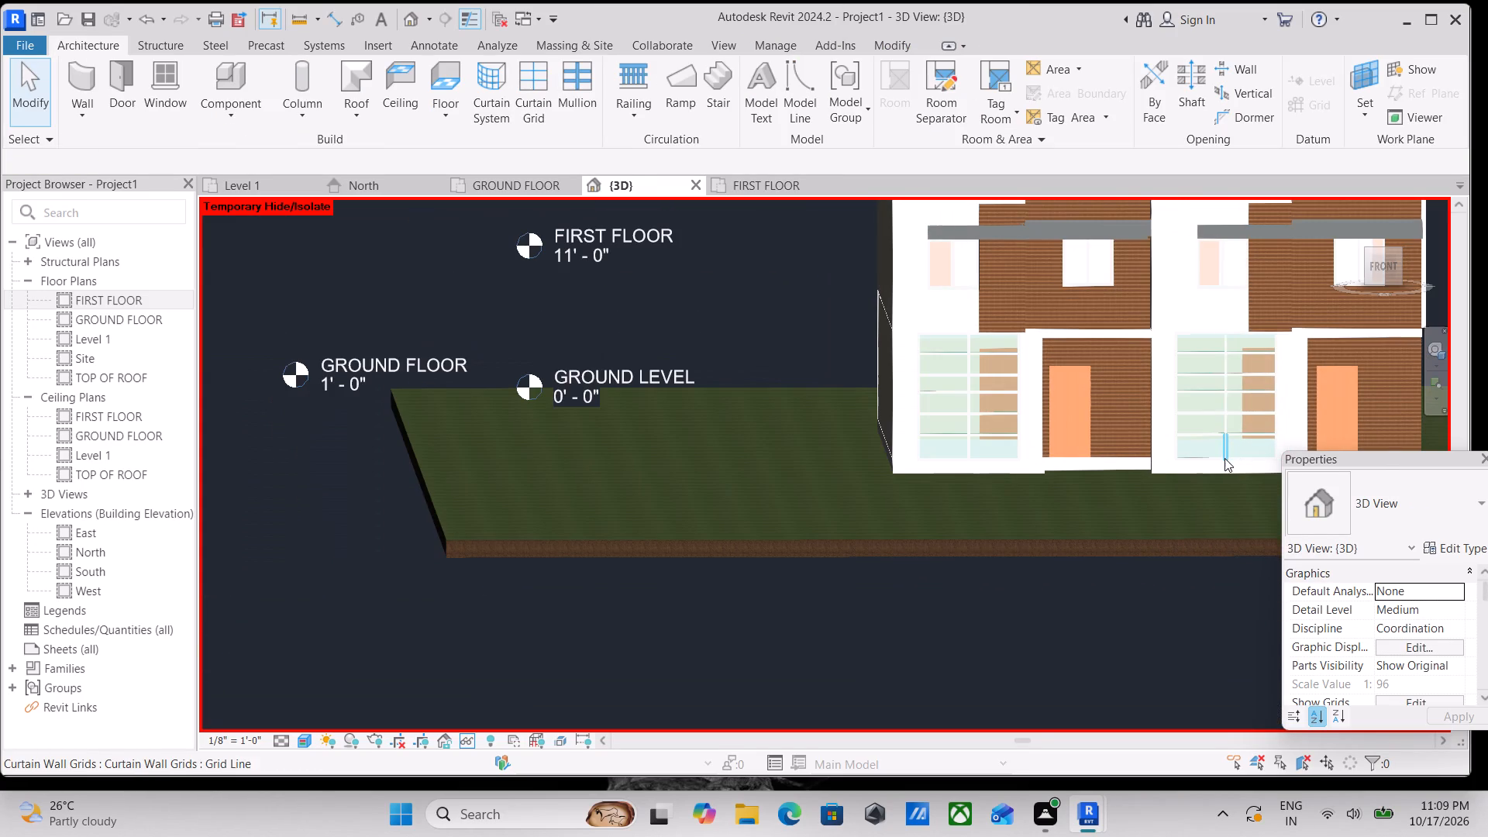
pyautogui.keyDown('shift'); pyautogui.moveTo(1224, 457); pyautogui.dragTo(1019, 769, button='middle'); pyautogui.keyUp('shift')
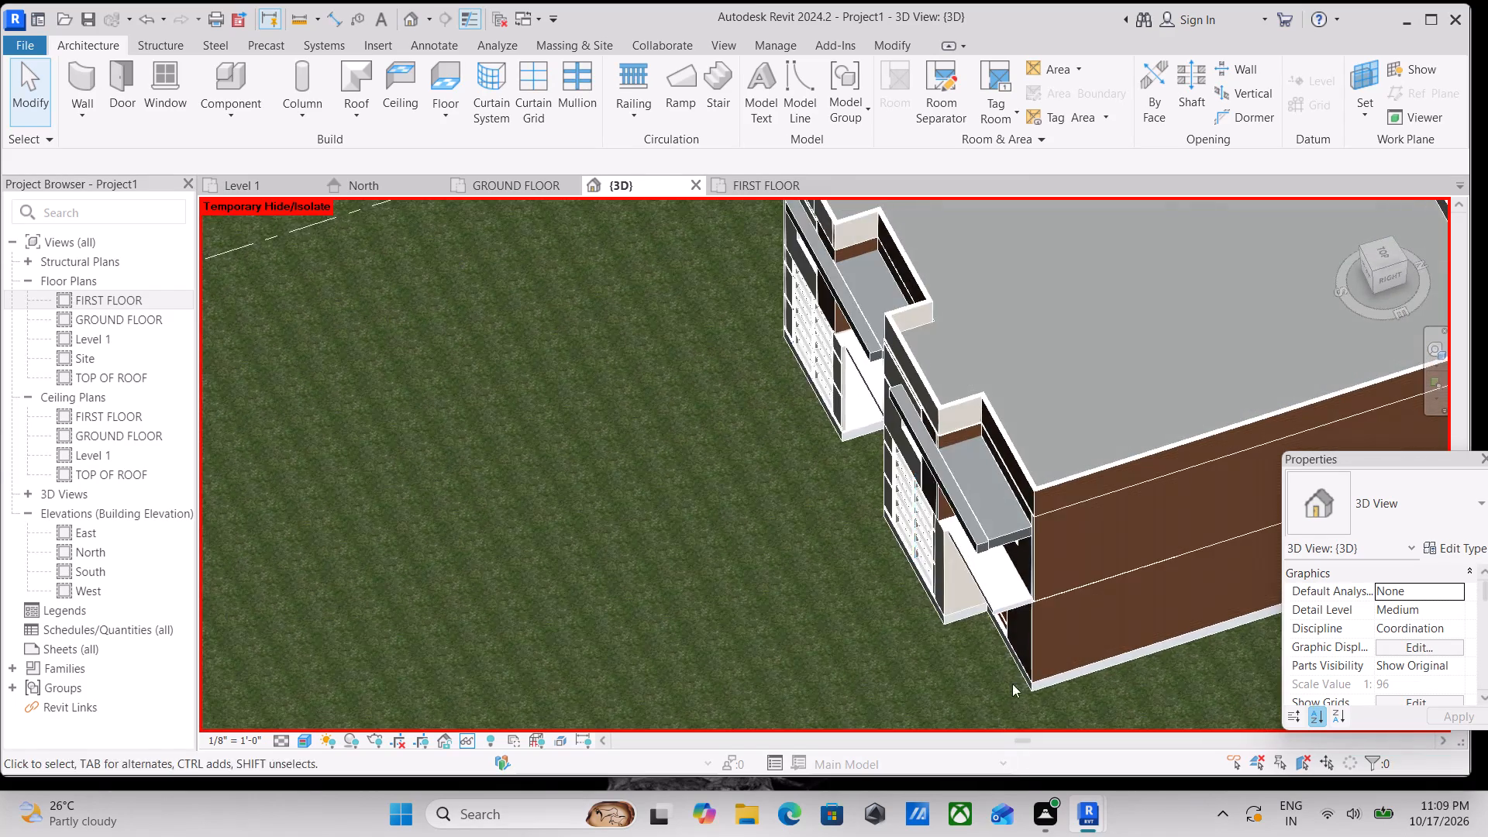
pyautogui.moveTo(1007, 662); pyautogui.dragTo(1055, 660, button='middle')
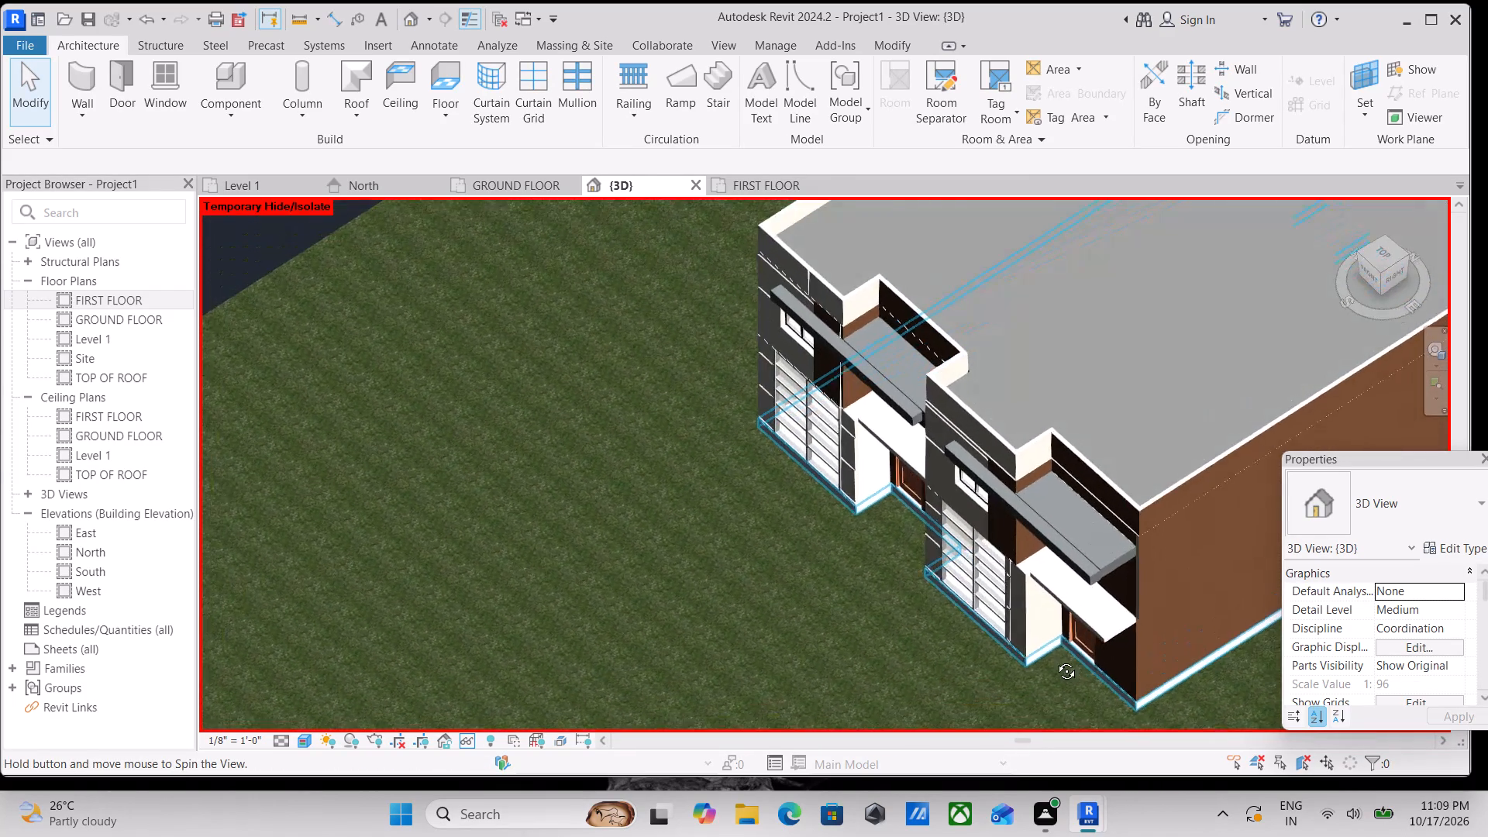
pyautogui.moveTo(1055, 660); pyautogui.dragTo(1035, 673, button='middle')
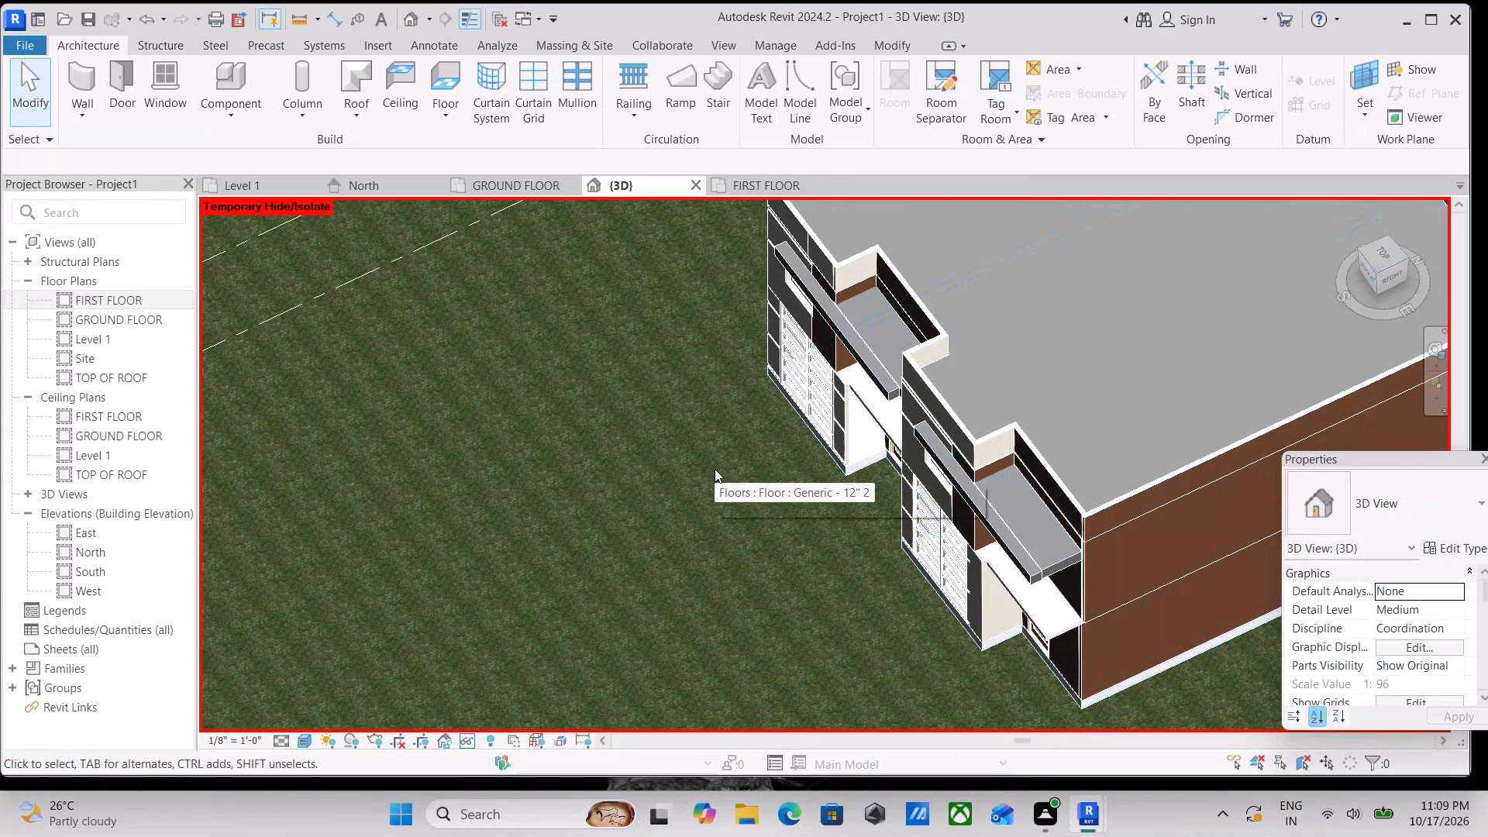
pyautogui.press('s')
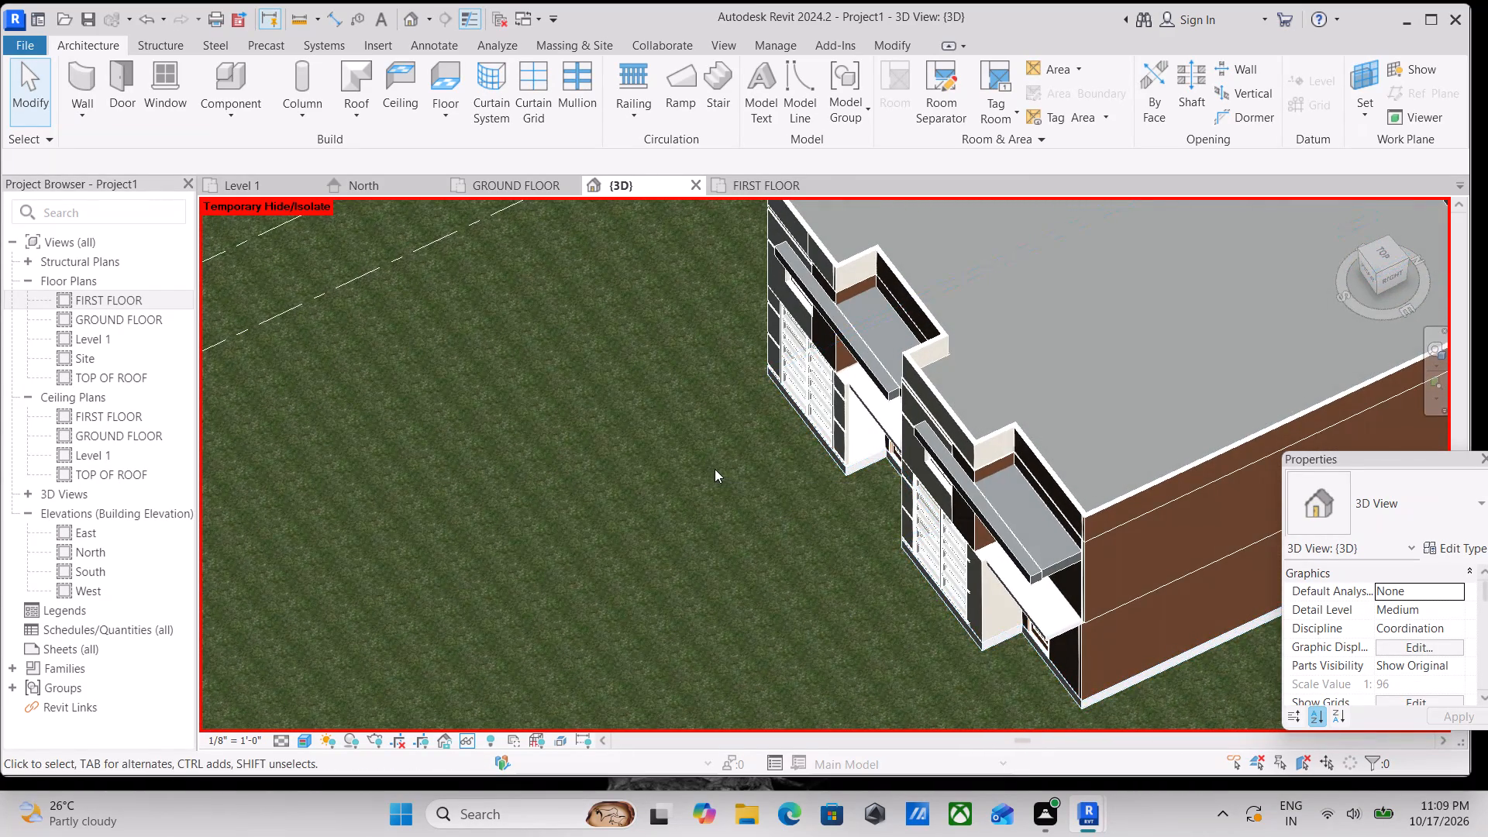
pyautogui.press('Escape')
pyautogui.scroll(-2, 731, 473)
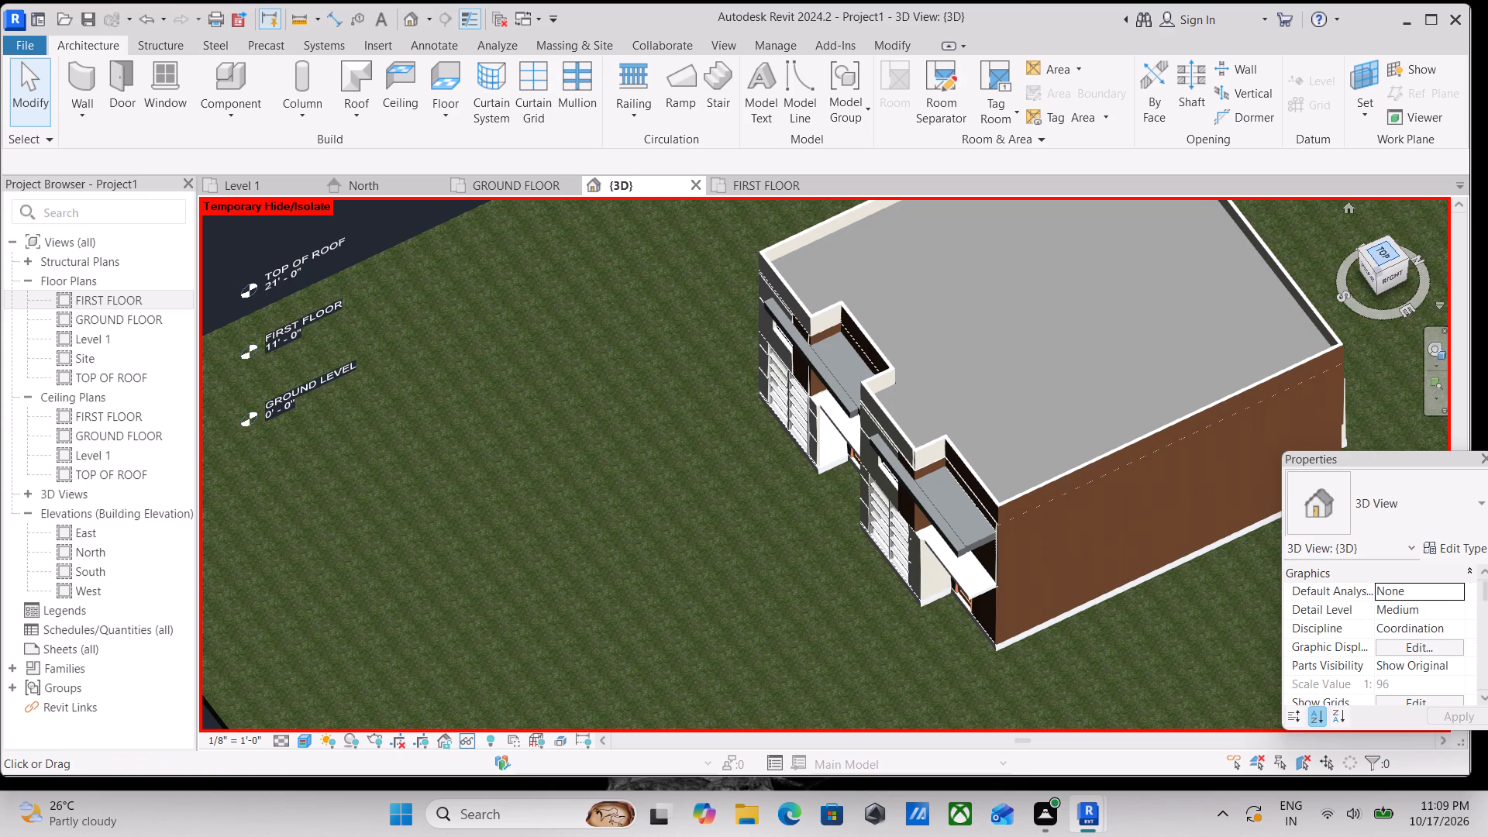
pyautogui.click(1382, 257)
pyautogui.scroll(3, 1125, 391)
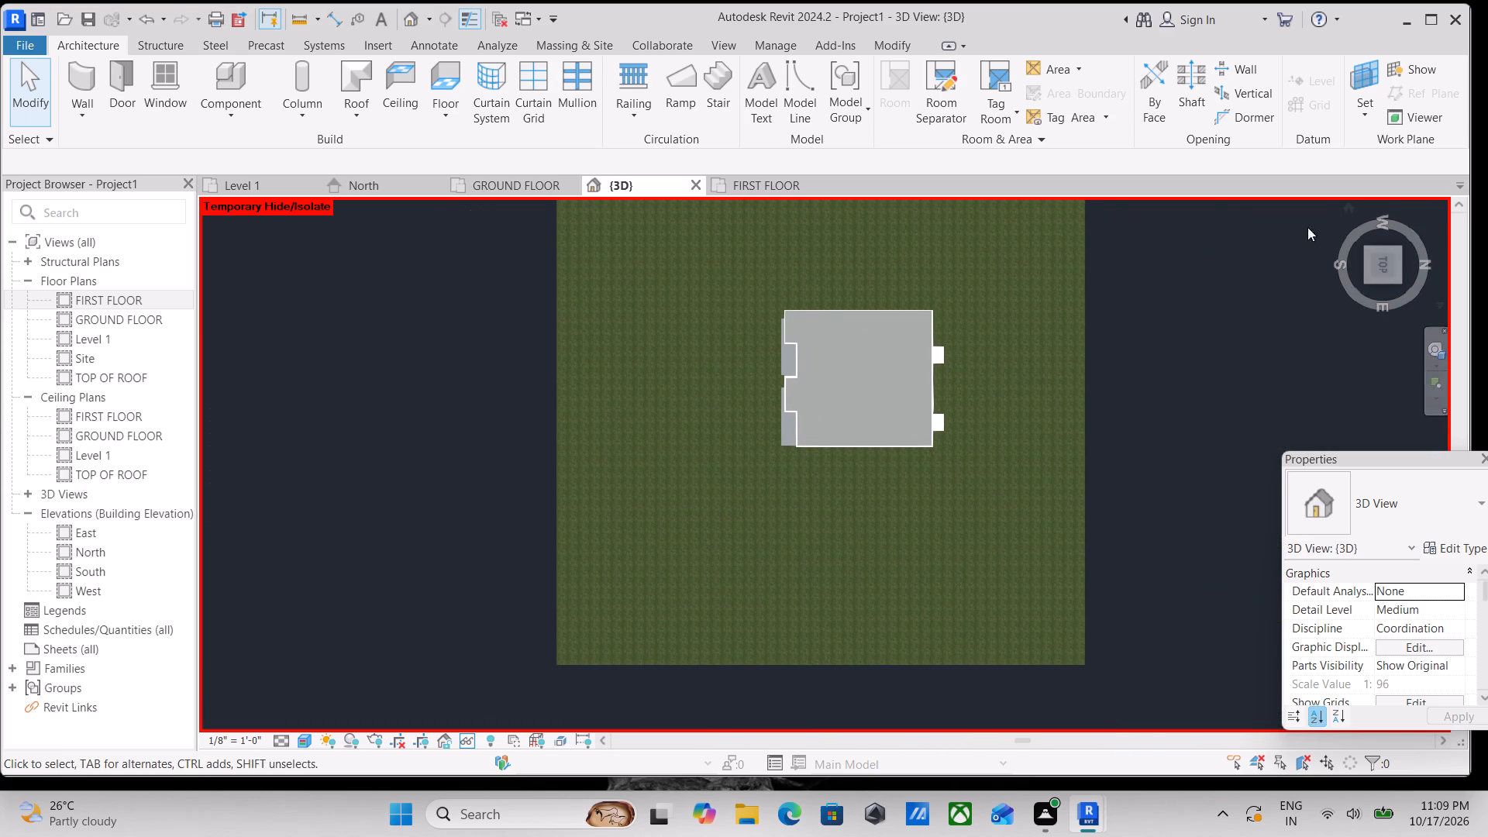
pyautogui.click(1366, 253)
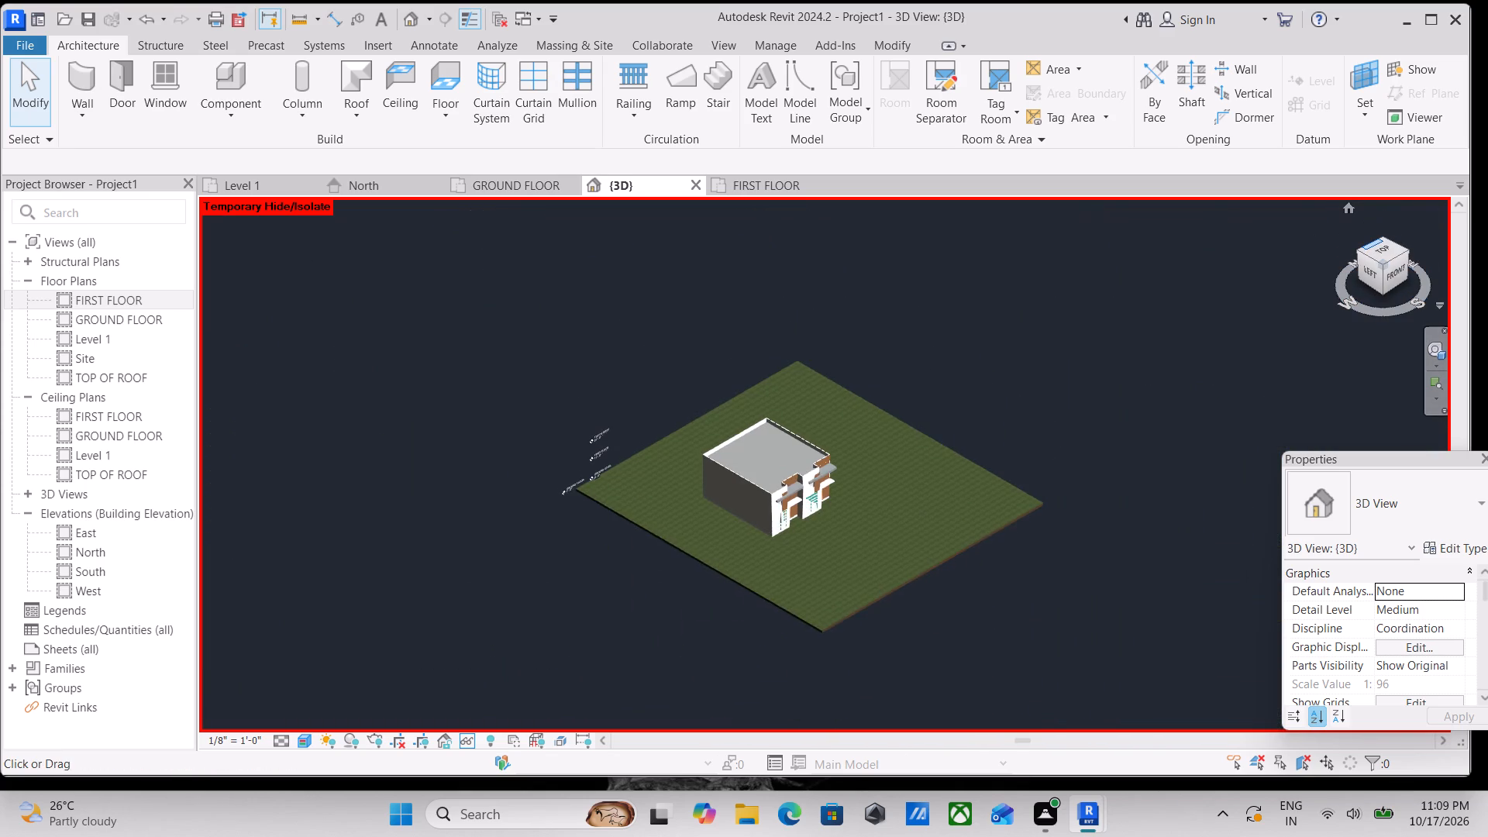
pyautogui.click(1383, 250)
pyautogui.scroll(3, 918, 436)
pyautogui.scroll(2, 848, 441)
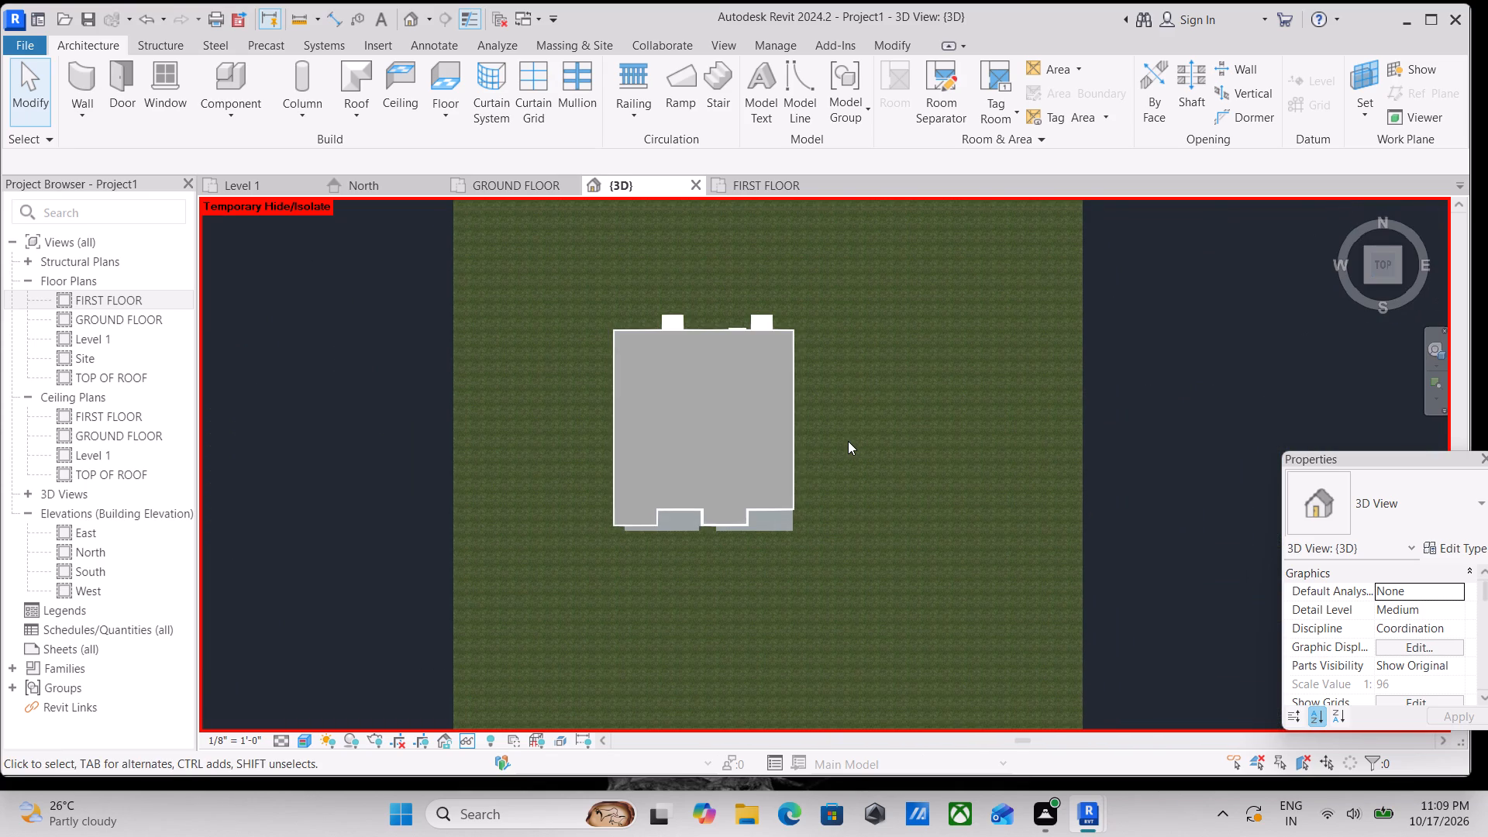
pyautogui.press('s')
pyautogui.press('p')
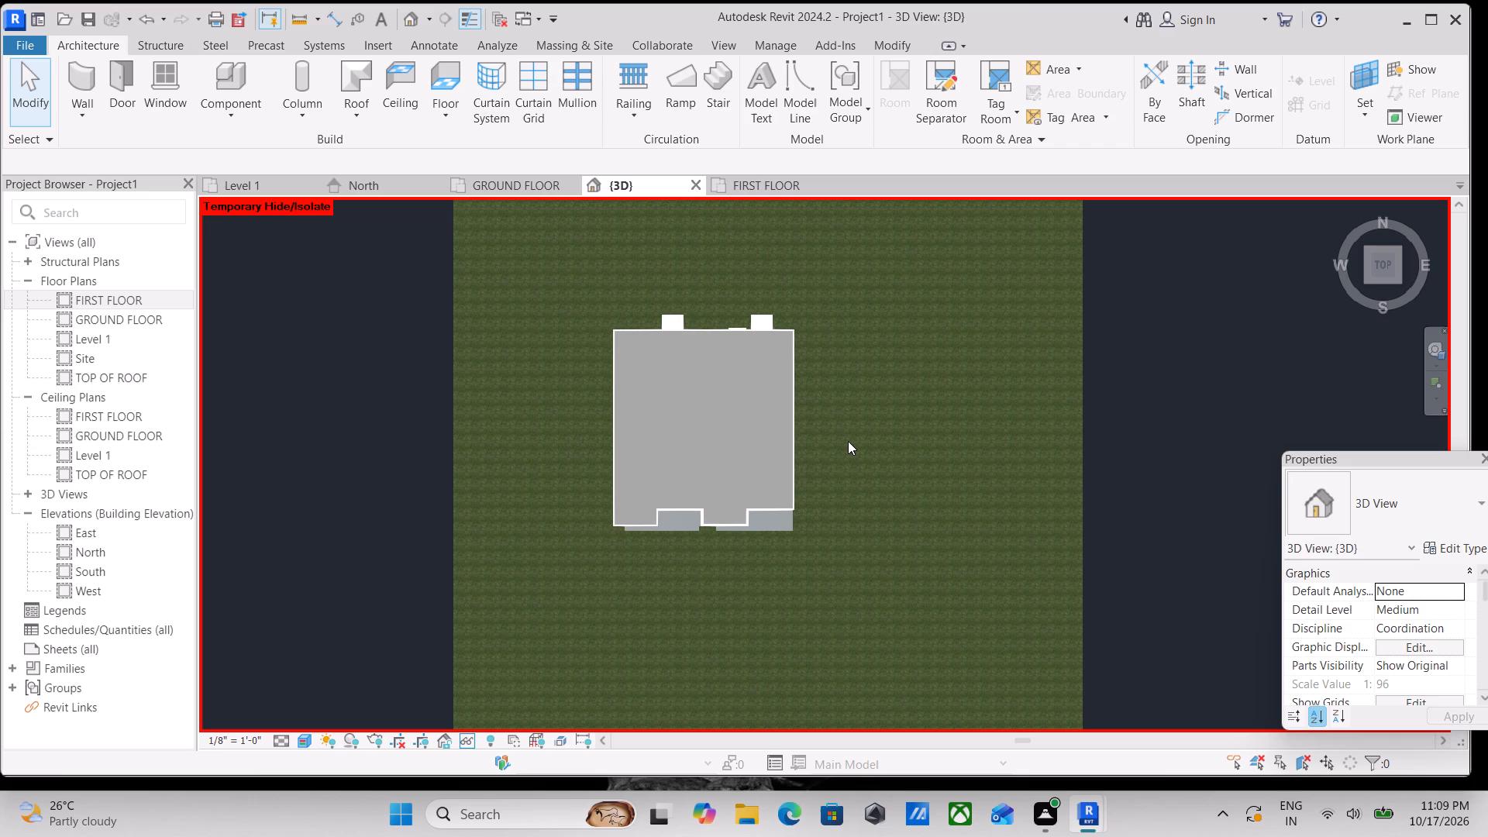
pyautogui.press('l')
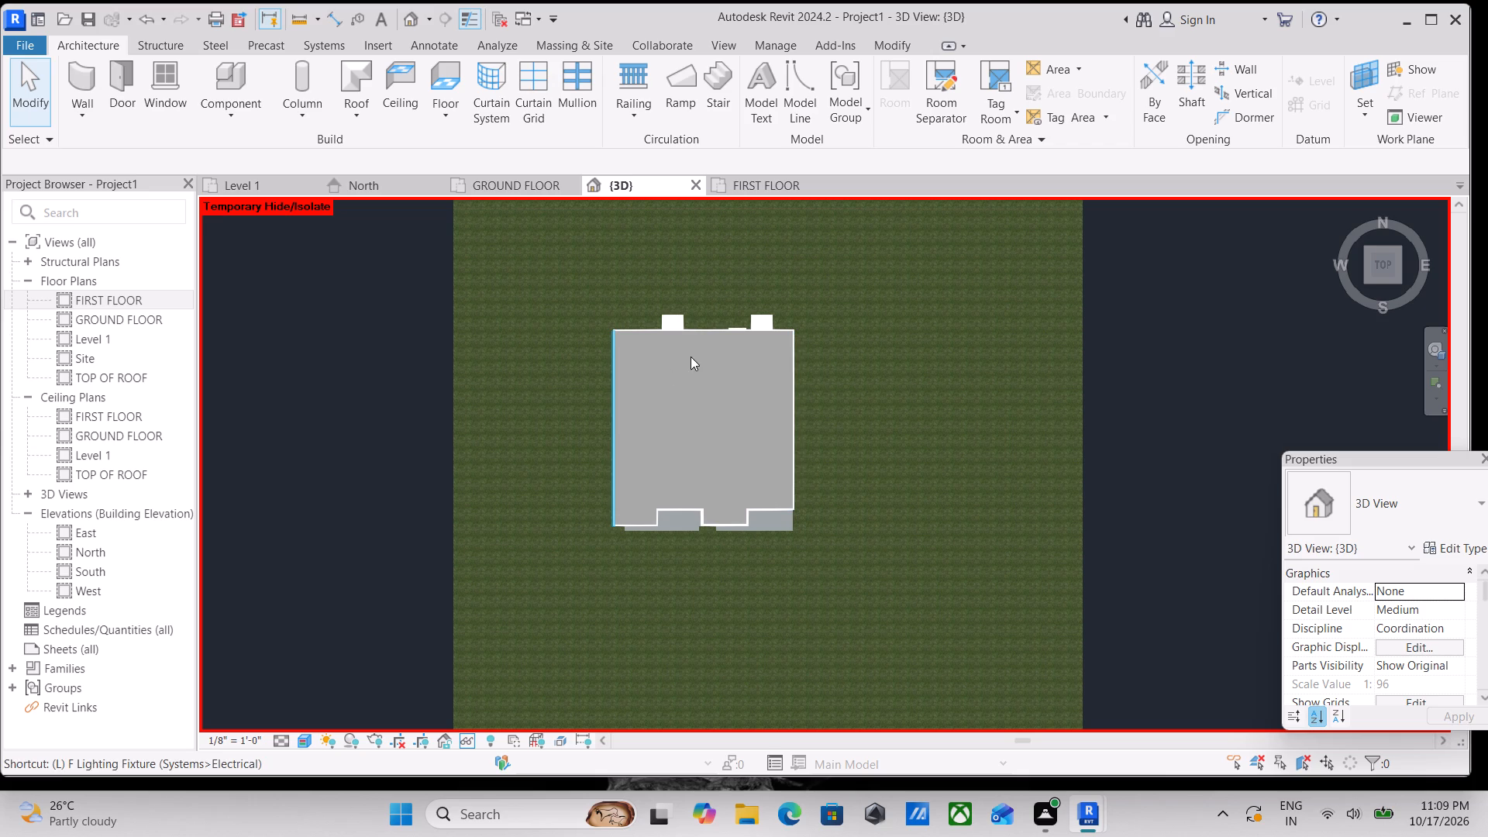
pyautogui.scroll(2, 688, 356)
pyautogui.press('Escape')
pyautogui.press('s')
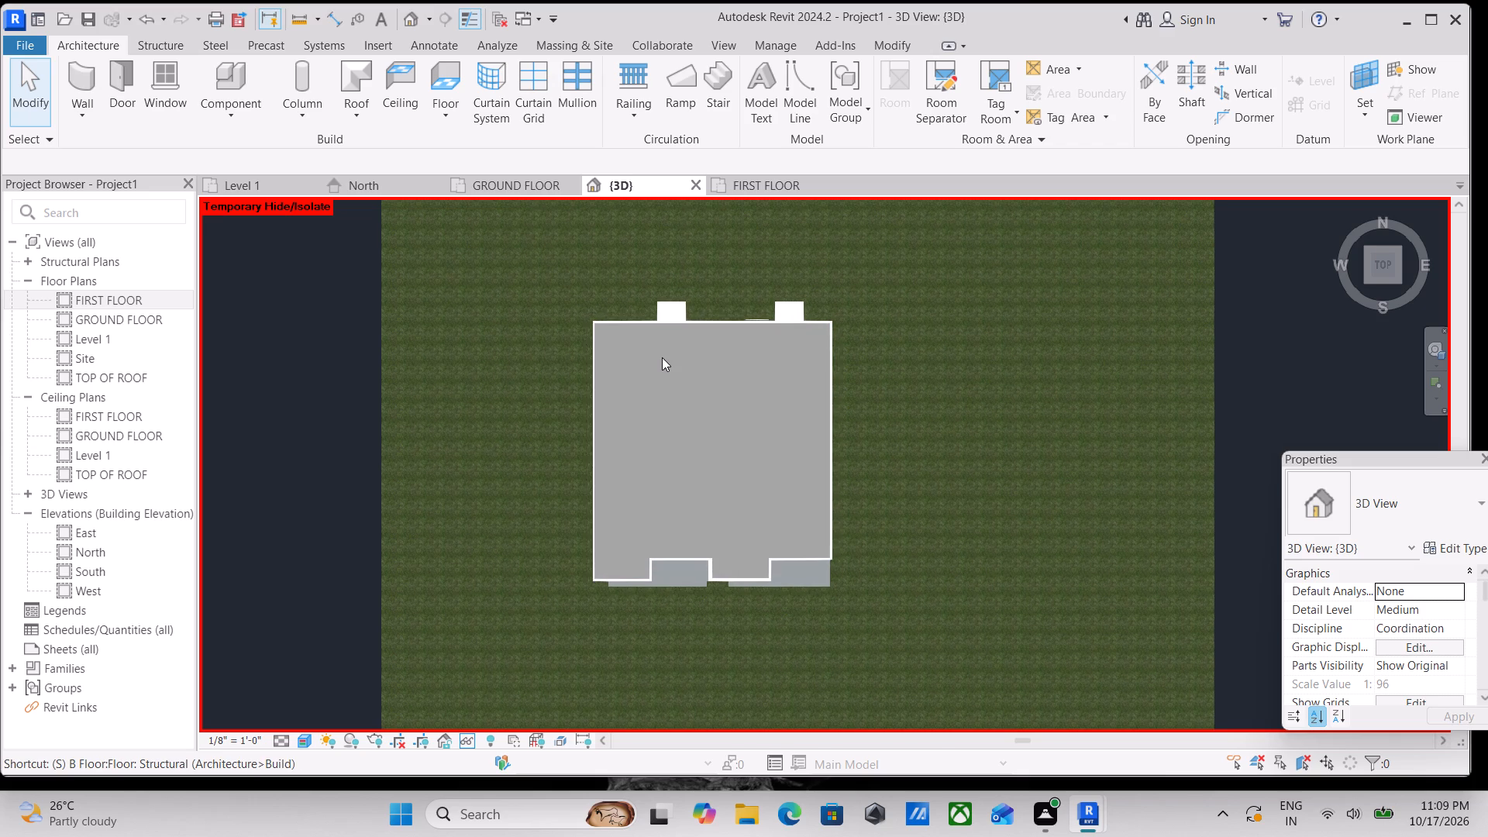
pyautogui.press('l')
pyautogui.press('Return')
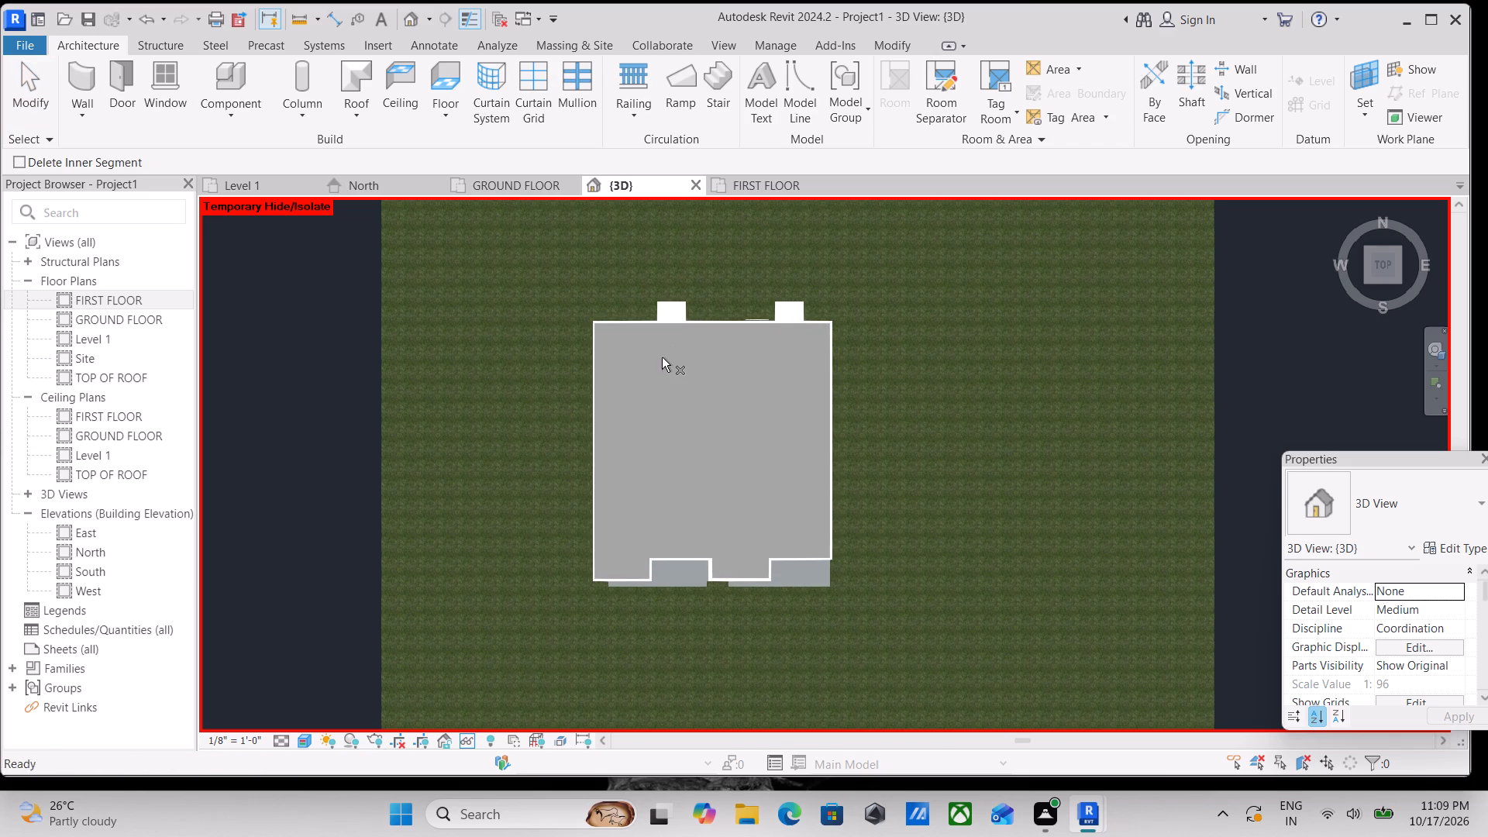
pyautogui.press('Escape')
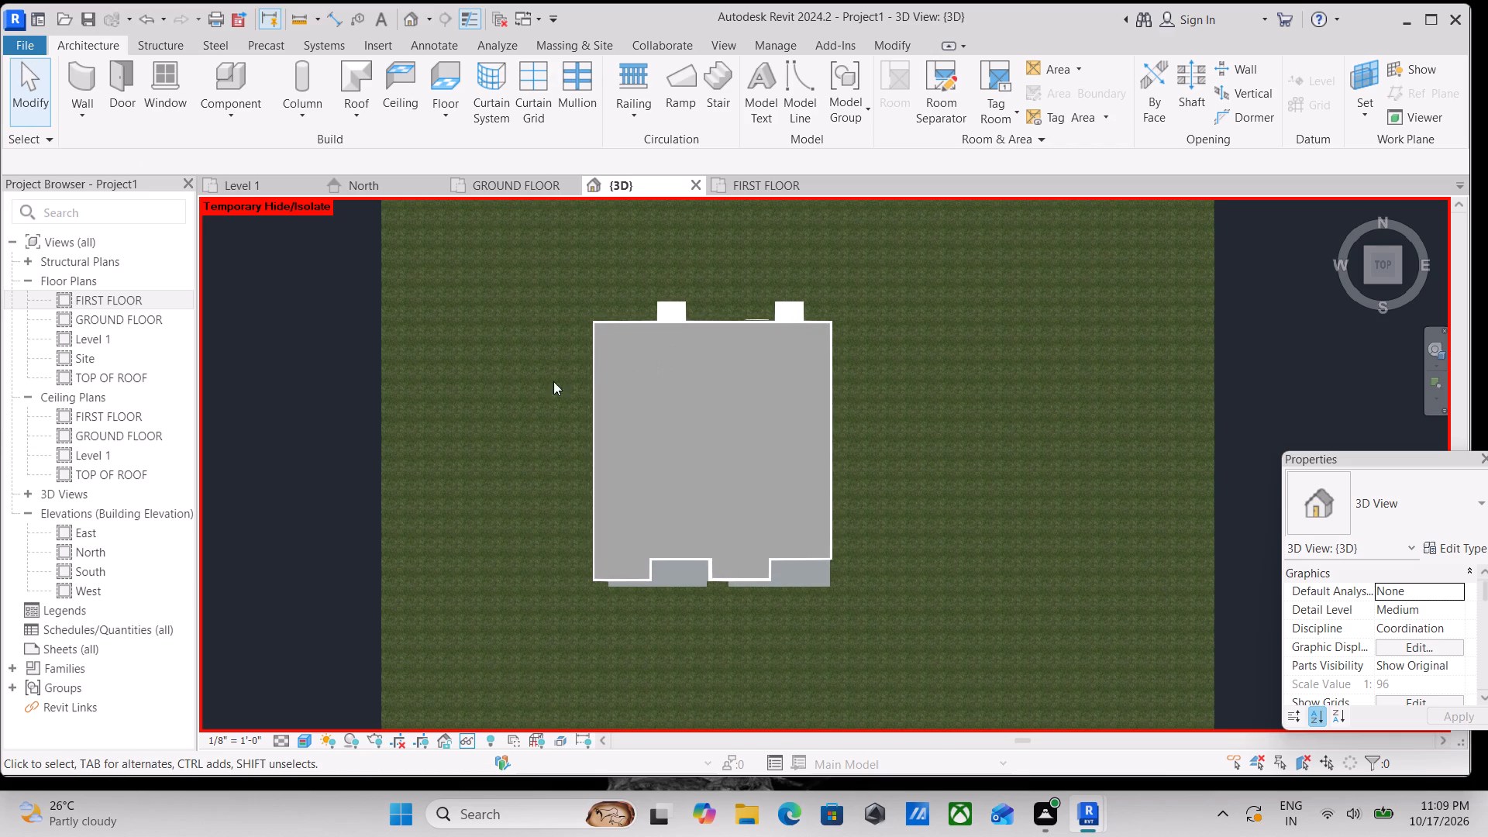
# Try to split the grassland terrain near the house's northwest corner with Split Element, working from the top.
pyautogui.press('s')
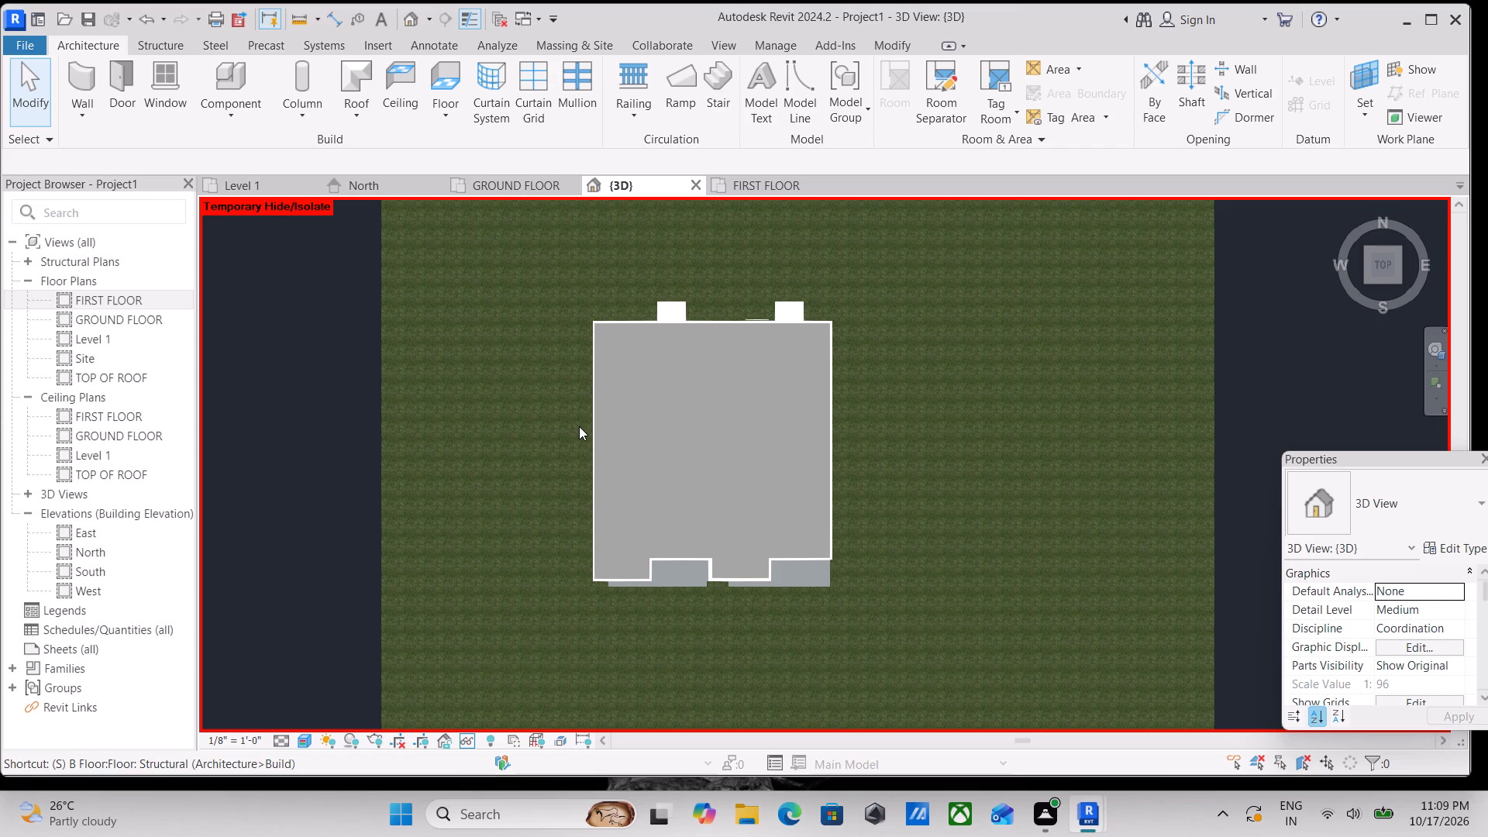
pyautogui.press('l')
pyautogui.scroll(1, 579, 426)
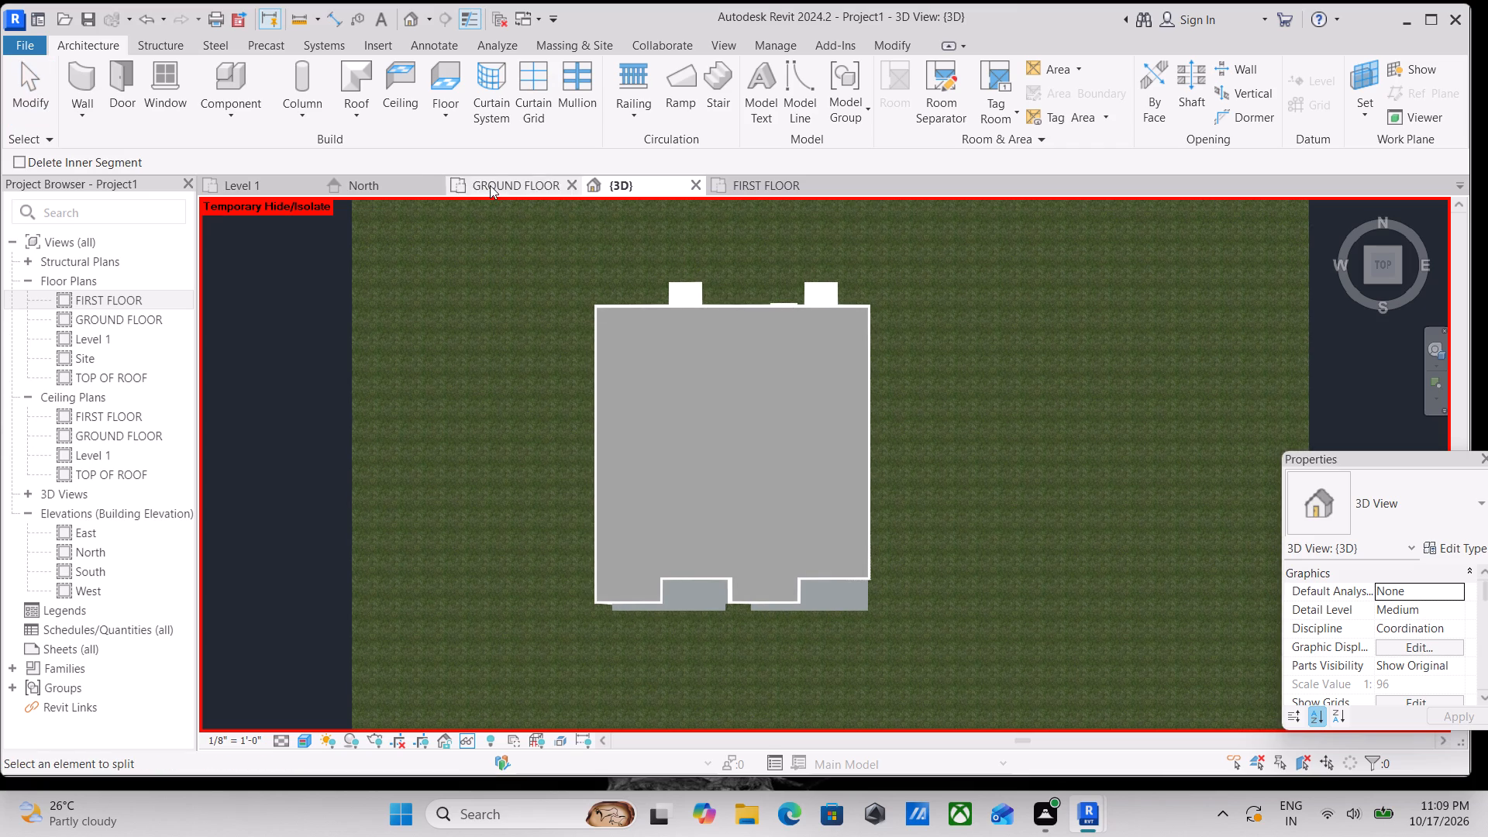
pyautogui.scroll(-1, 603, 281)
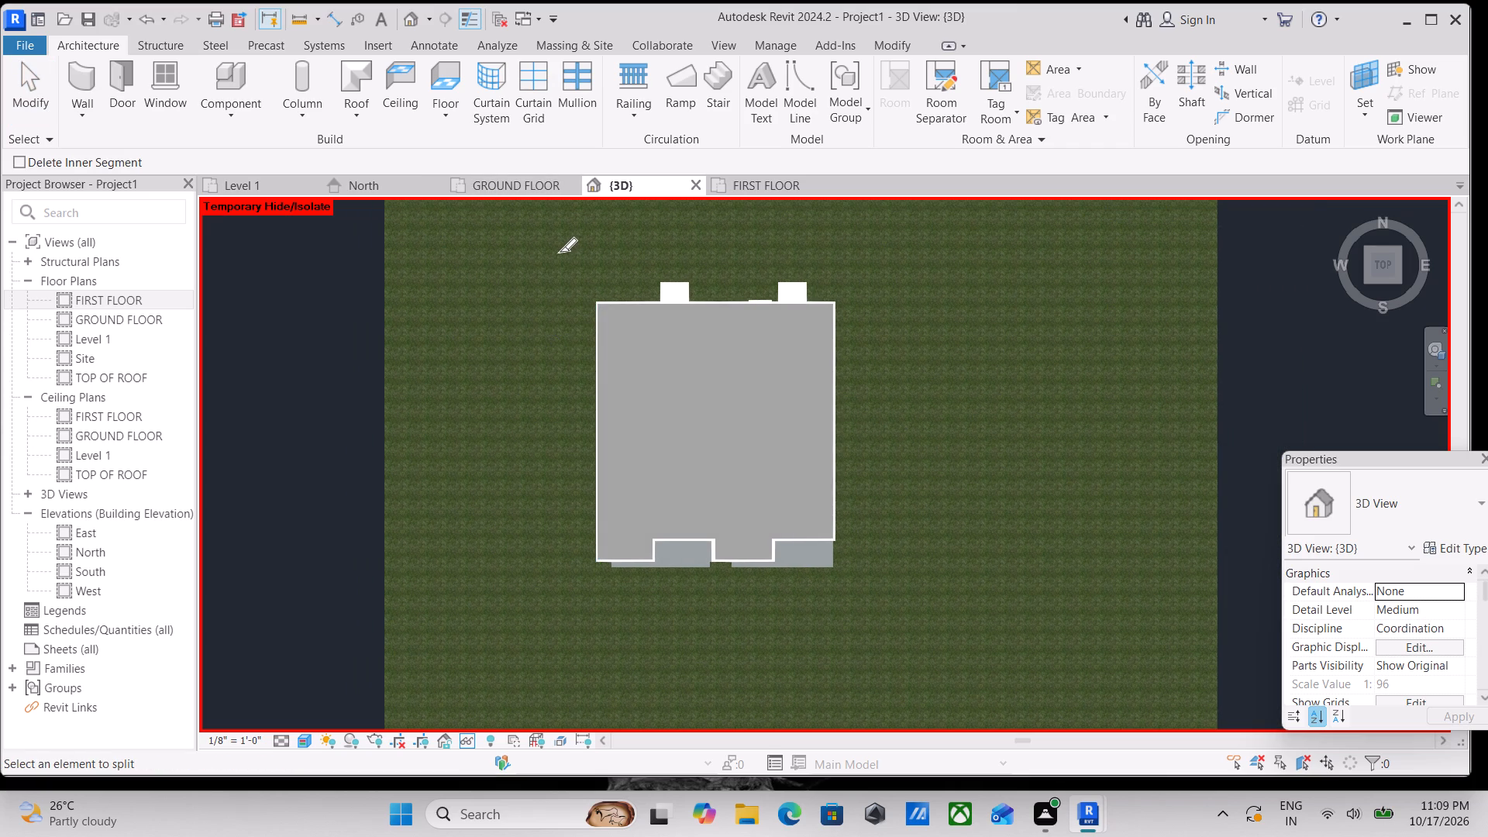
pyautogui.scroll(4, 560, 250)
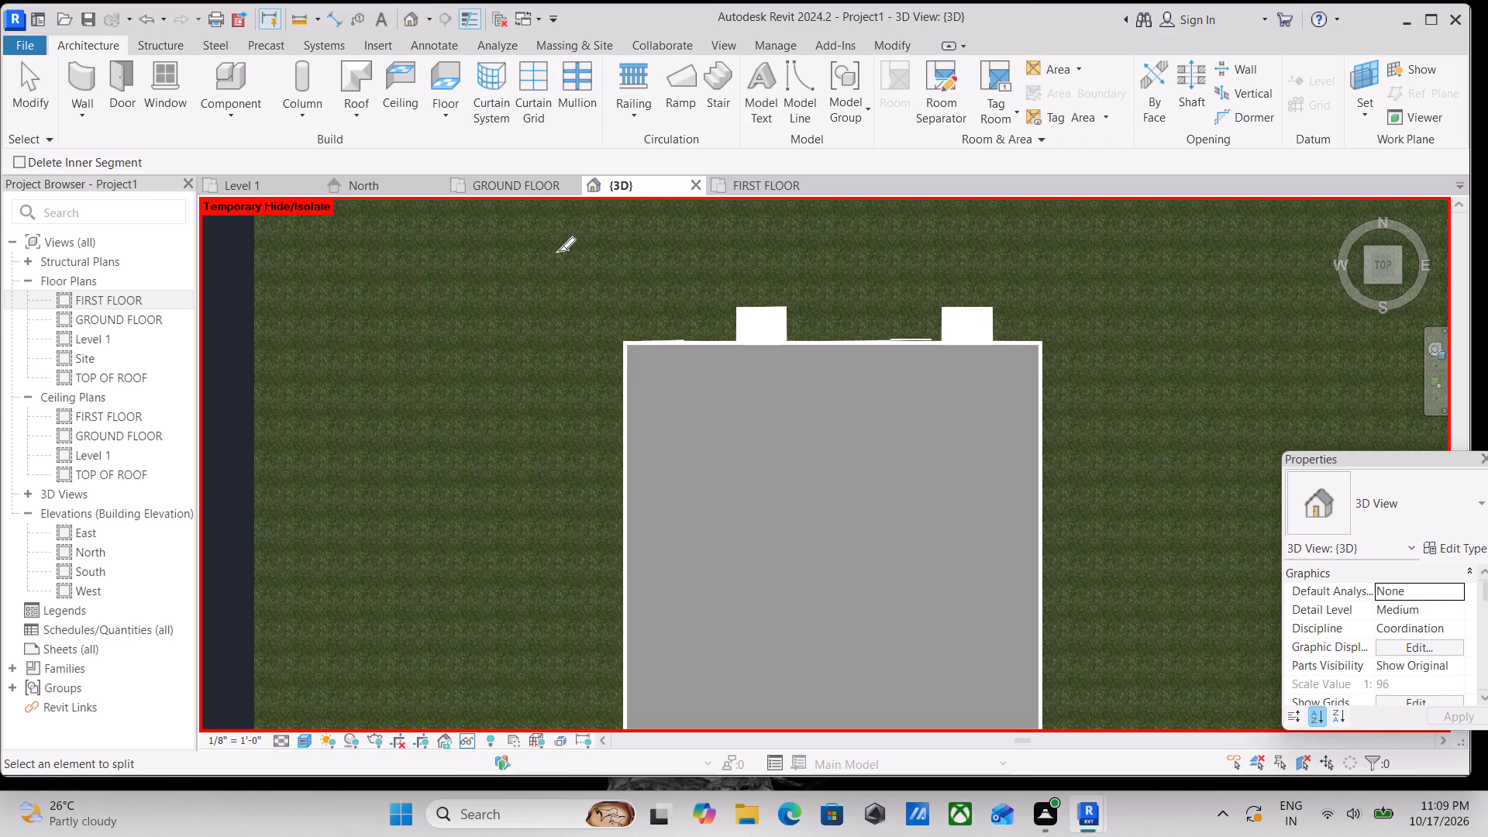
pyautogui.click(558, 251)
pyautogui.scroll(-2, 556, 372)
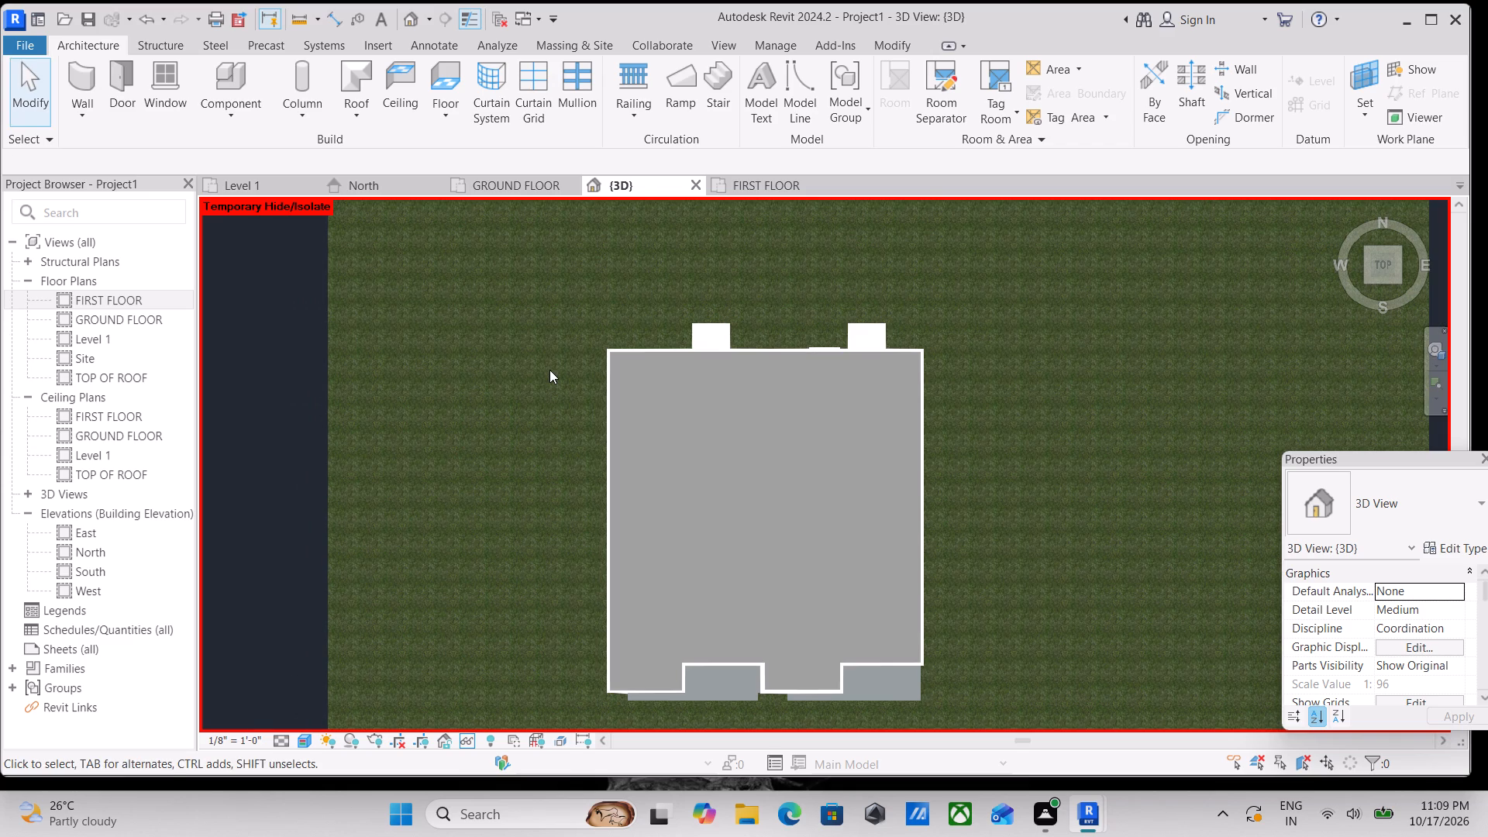
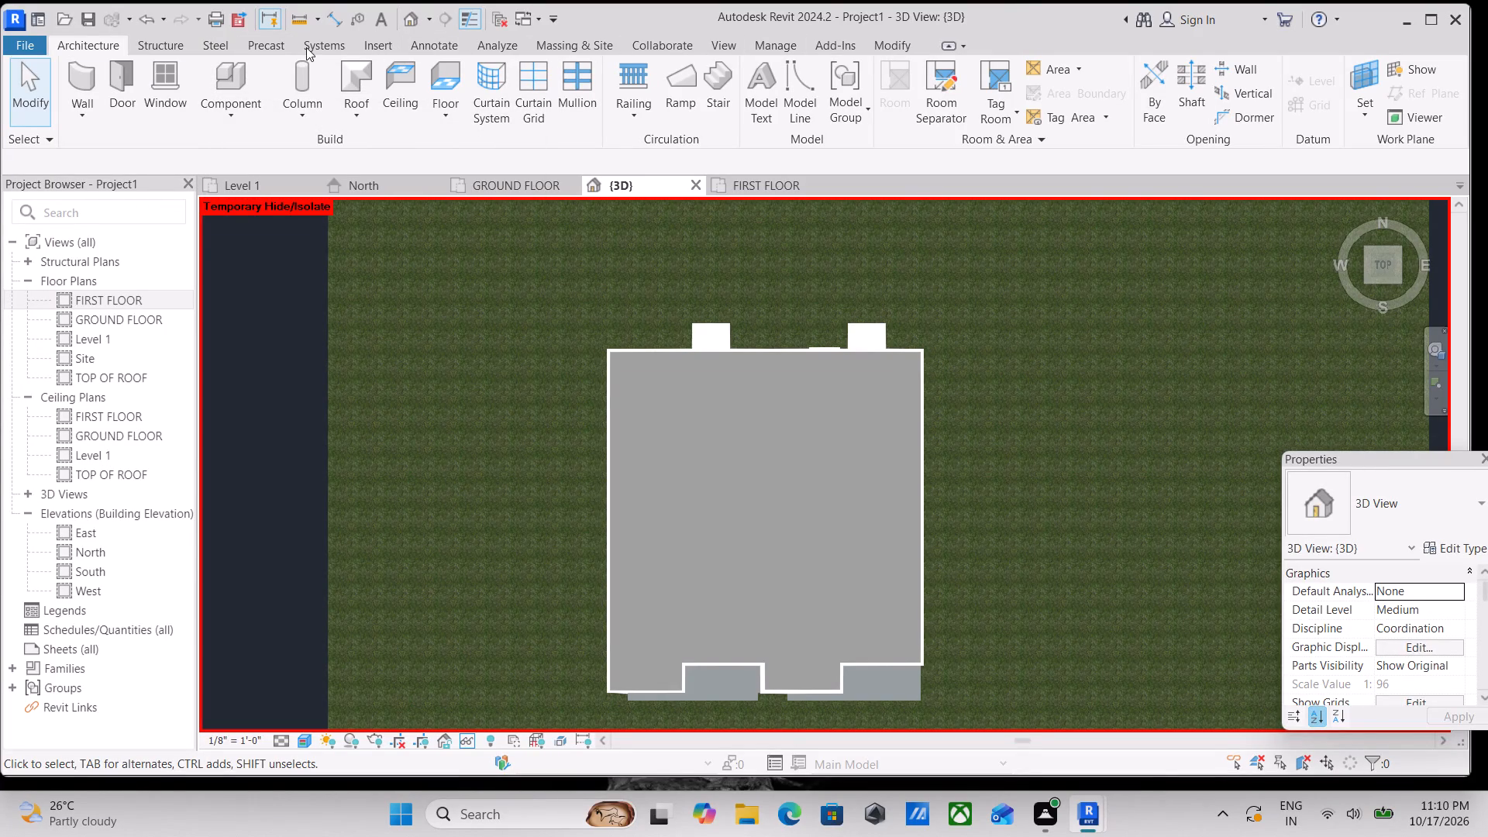
# Split the grassland's top face with a rectangular boundary around the house, about 60' by 68', using Split Face.
pyautogui.click(883, 47)
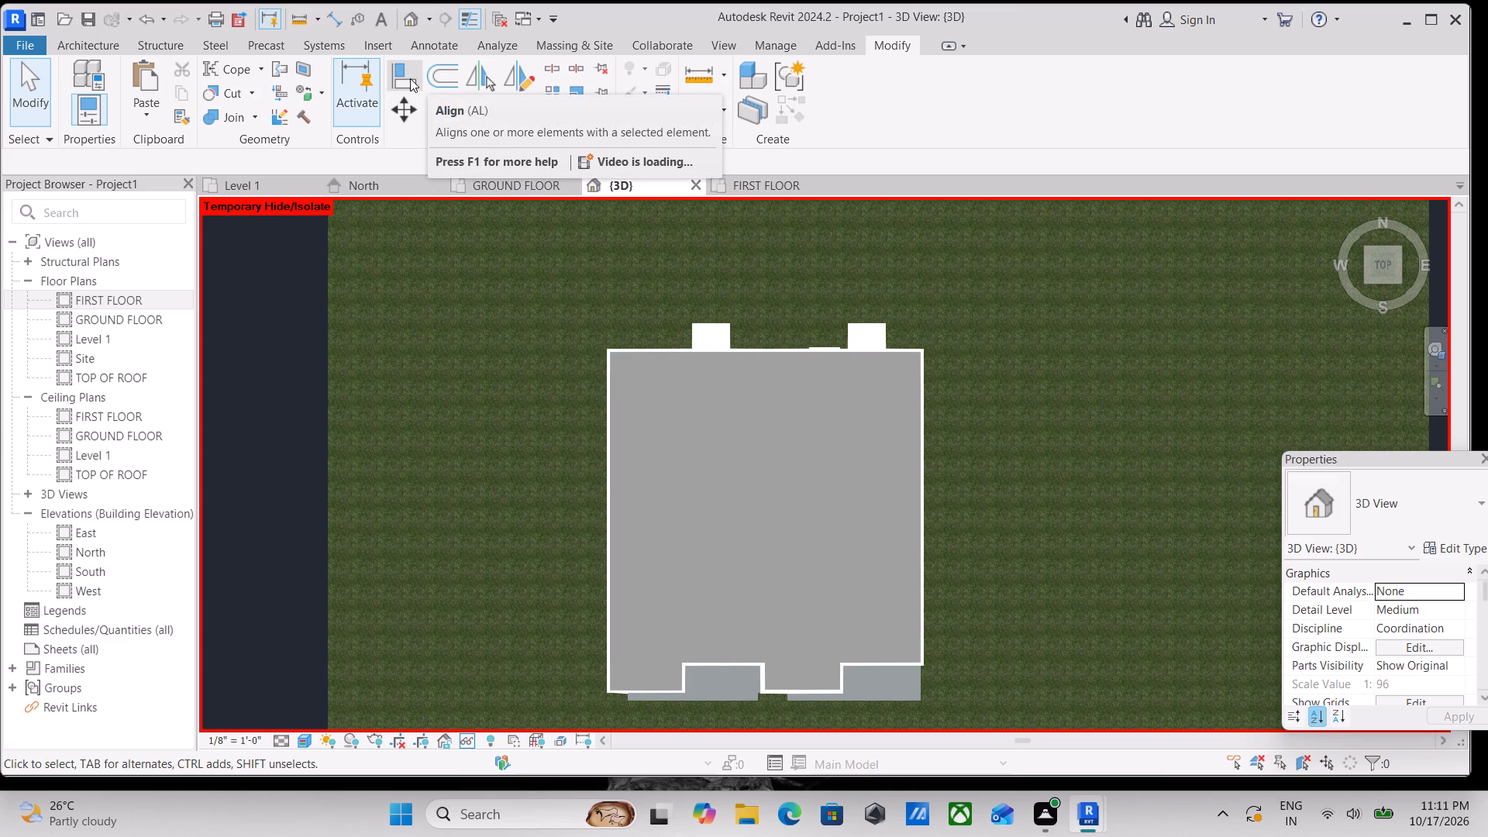
pyautogui.click(311, 79)
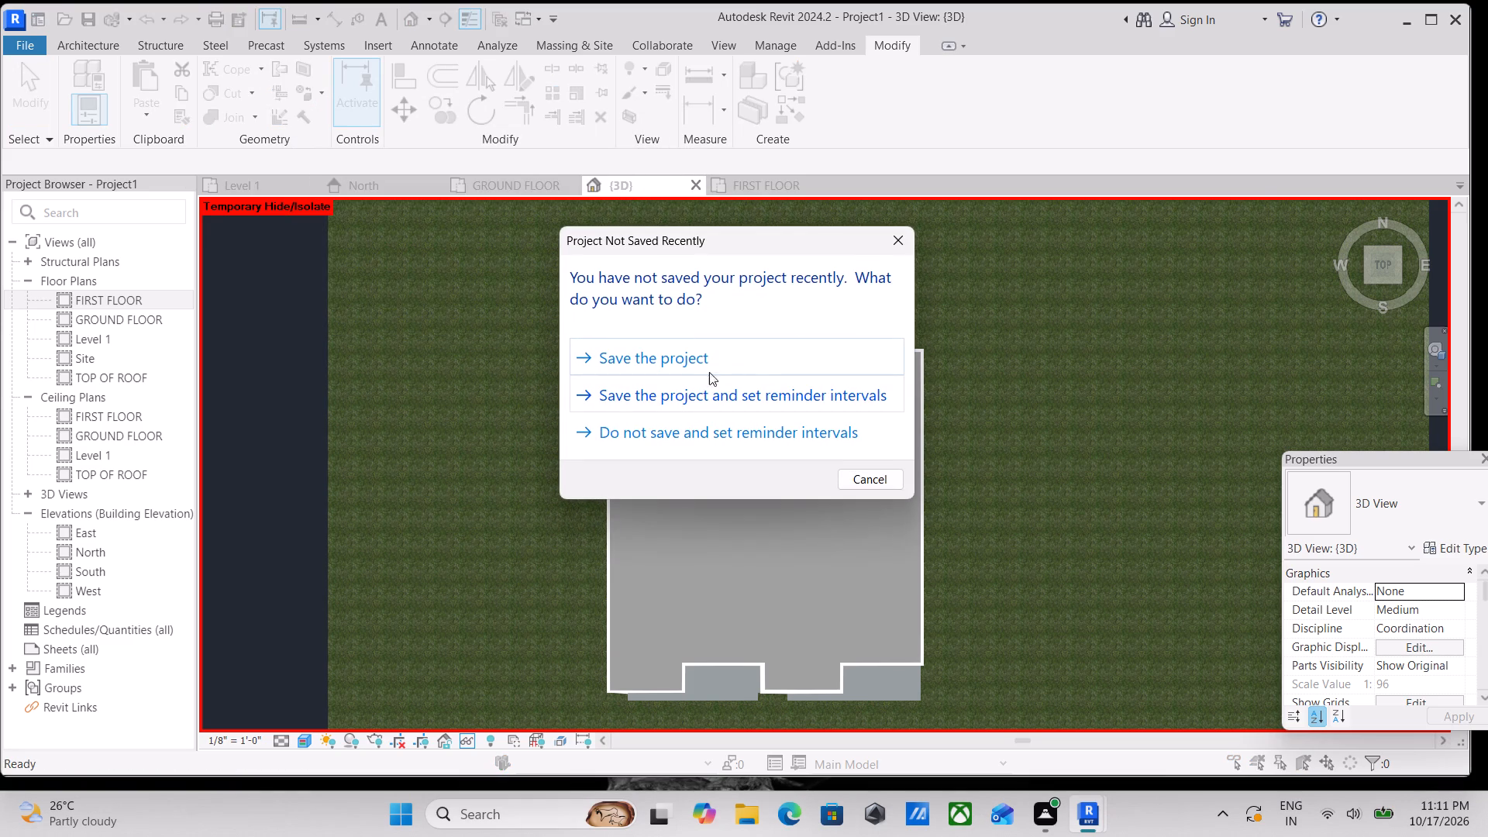
pyautogui.click(908, 243)
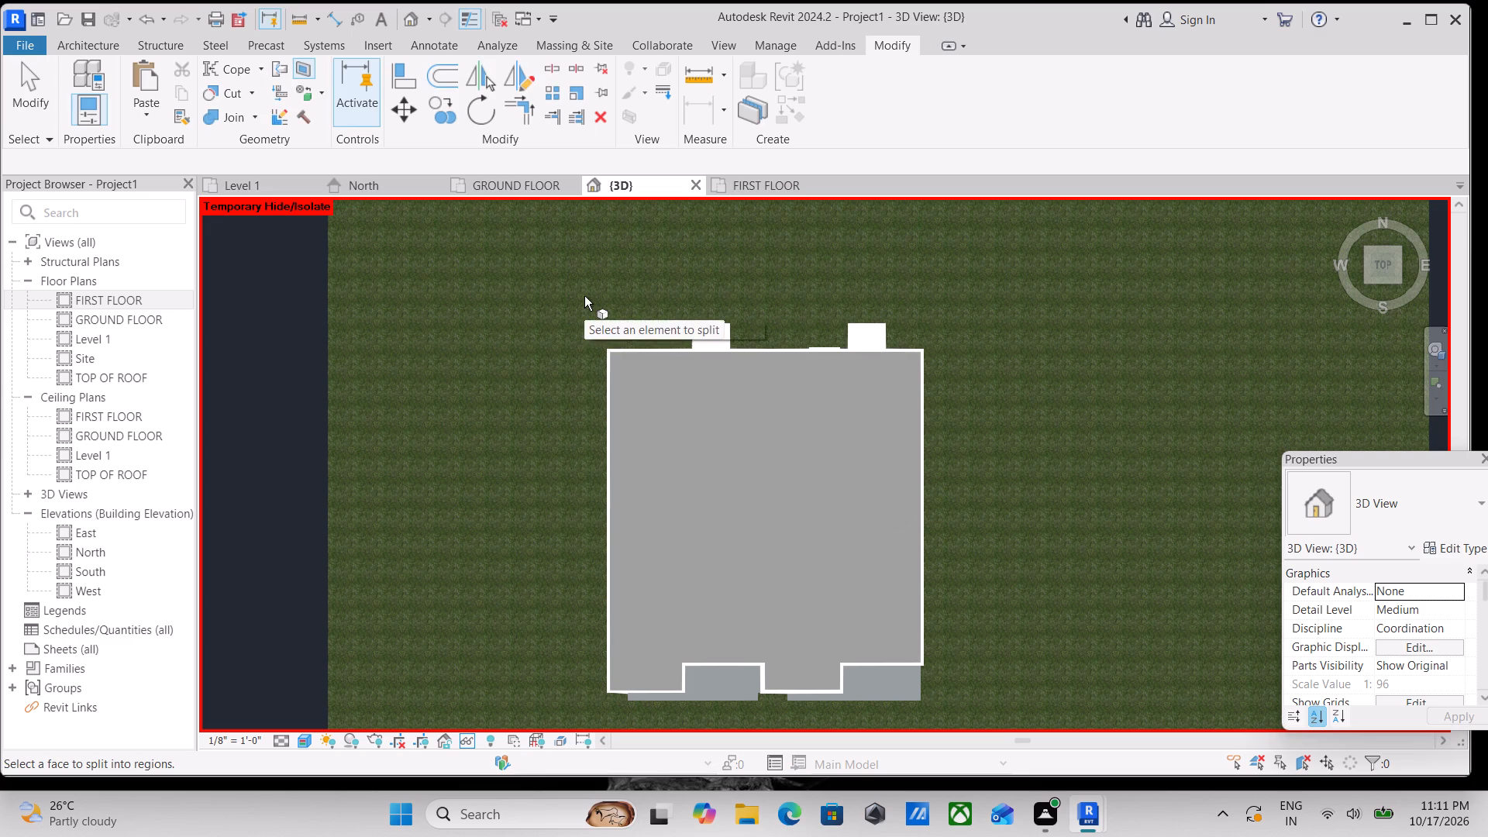
pyautogui.scroll(-1, 588, 297)
pyautogui.scroll(-3, 350, 449)
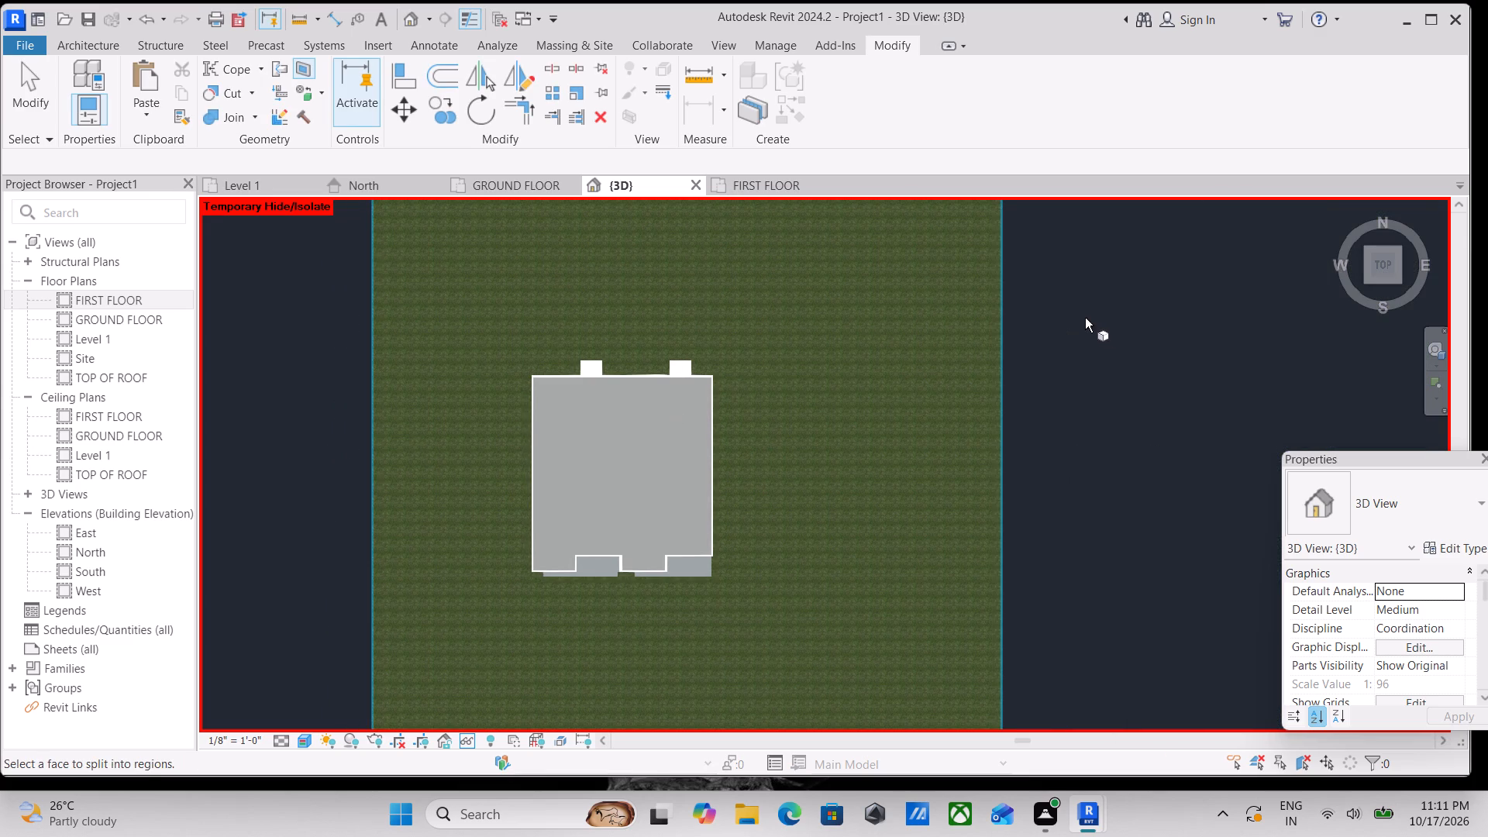
pyautogui.click(1002, 374)
pyautogui.scroll(-1, 810, 355)
pyautogui.moveTo(812, 355); pyautogui.dragTo(960, 363, button='middle')
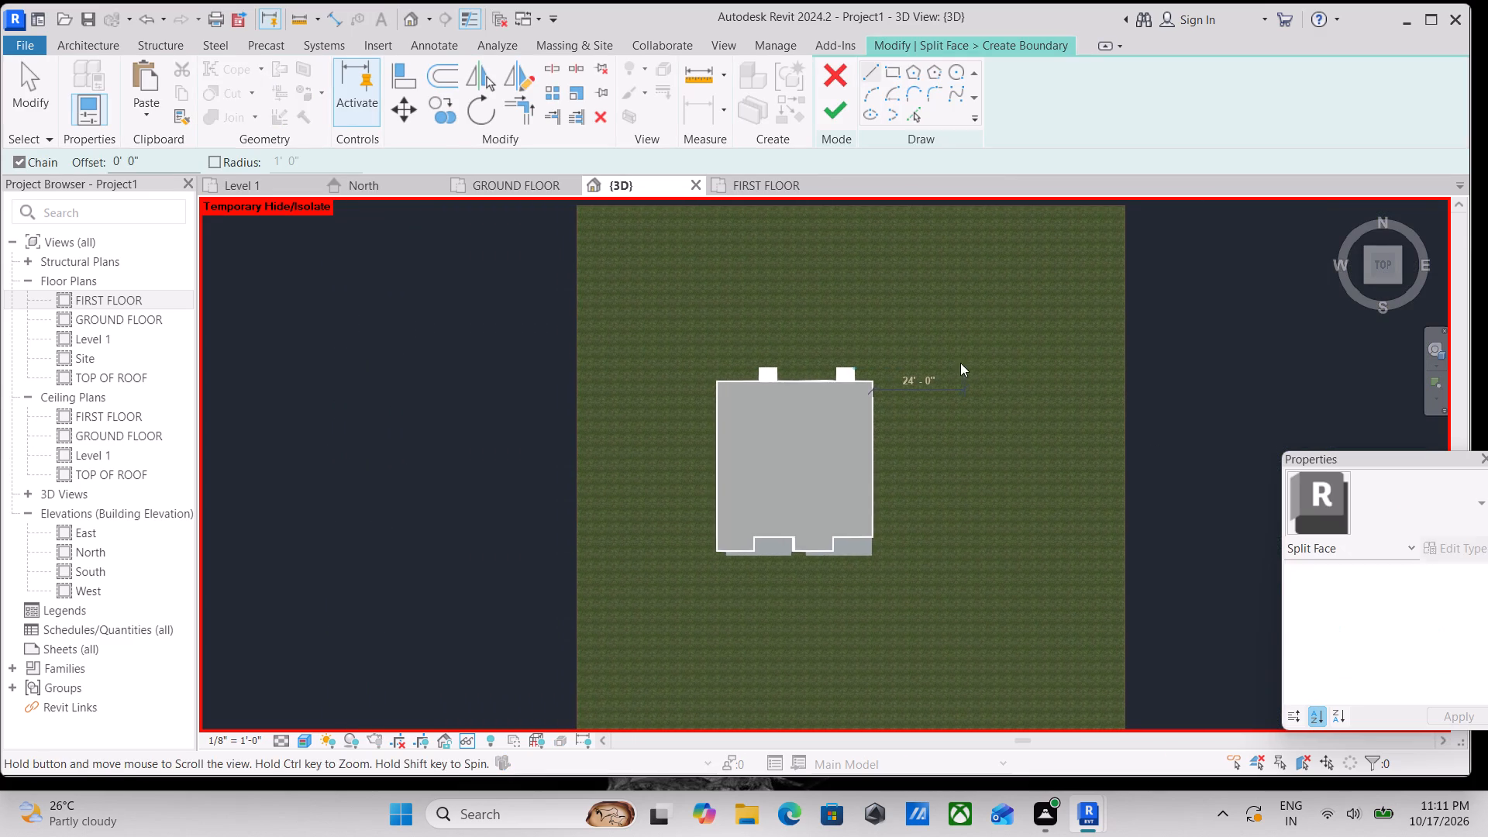
pyautogui.click(887, 79)
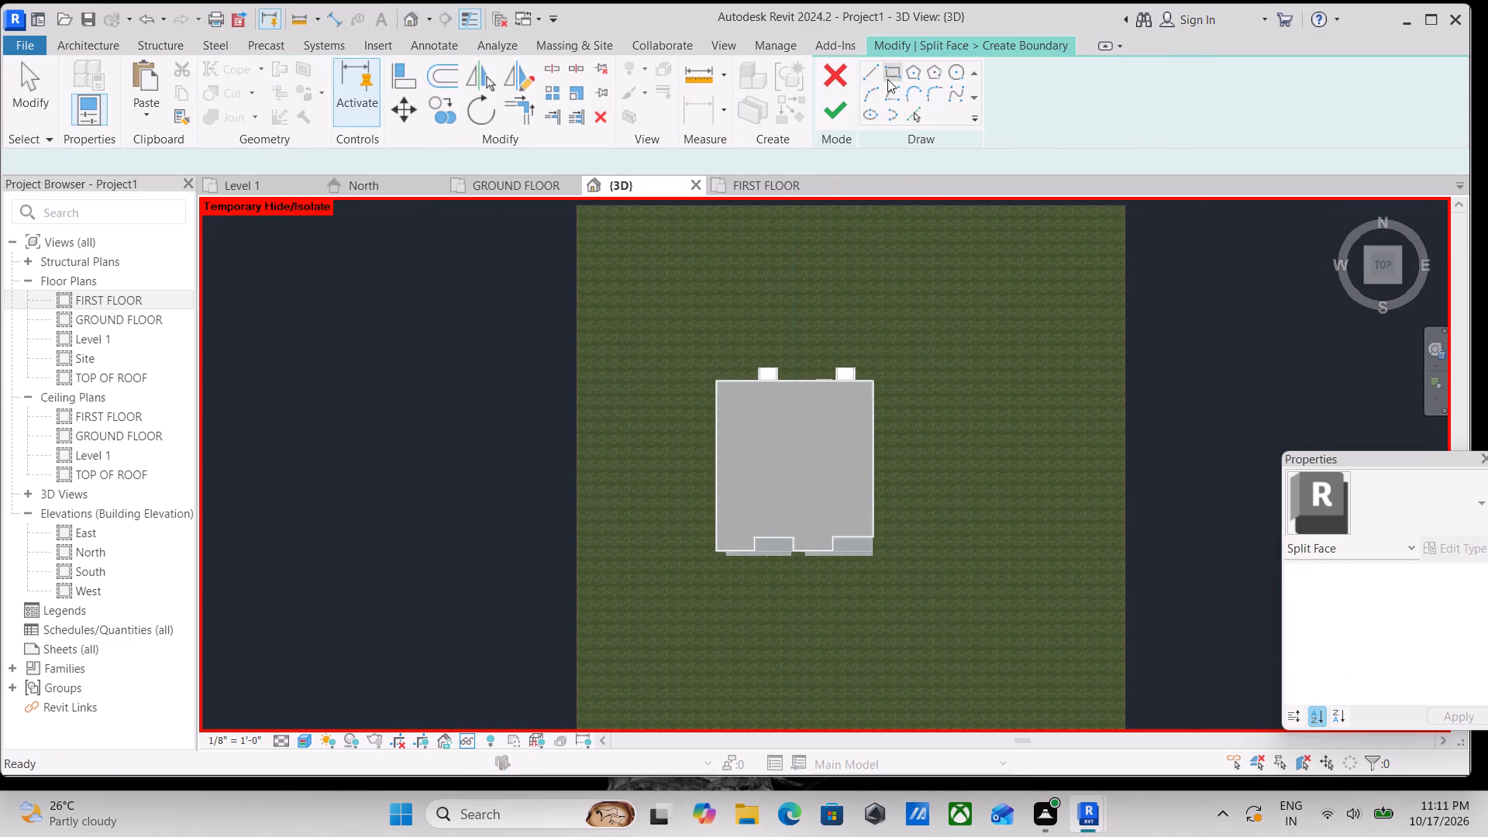
pyautogui.click(695, 349)
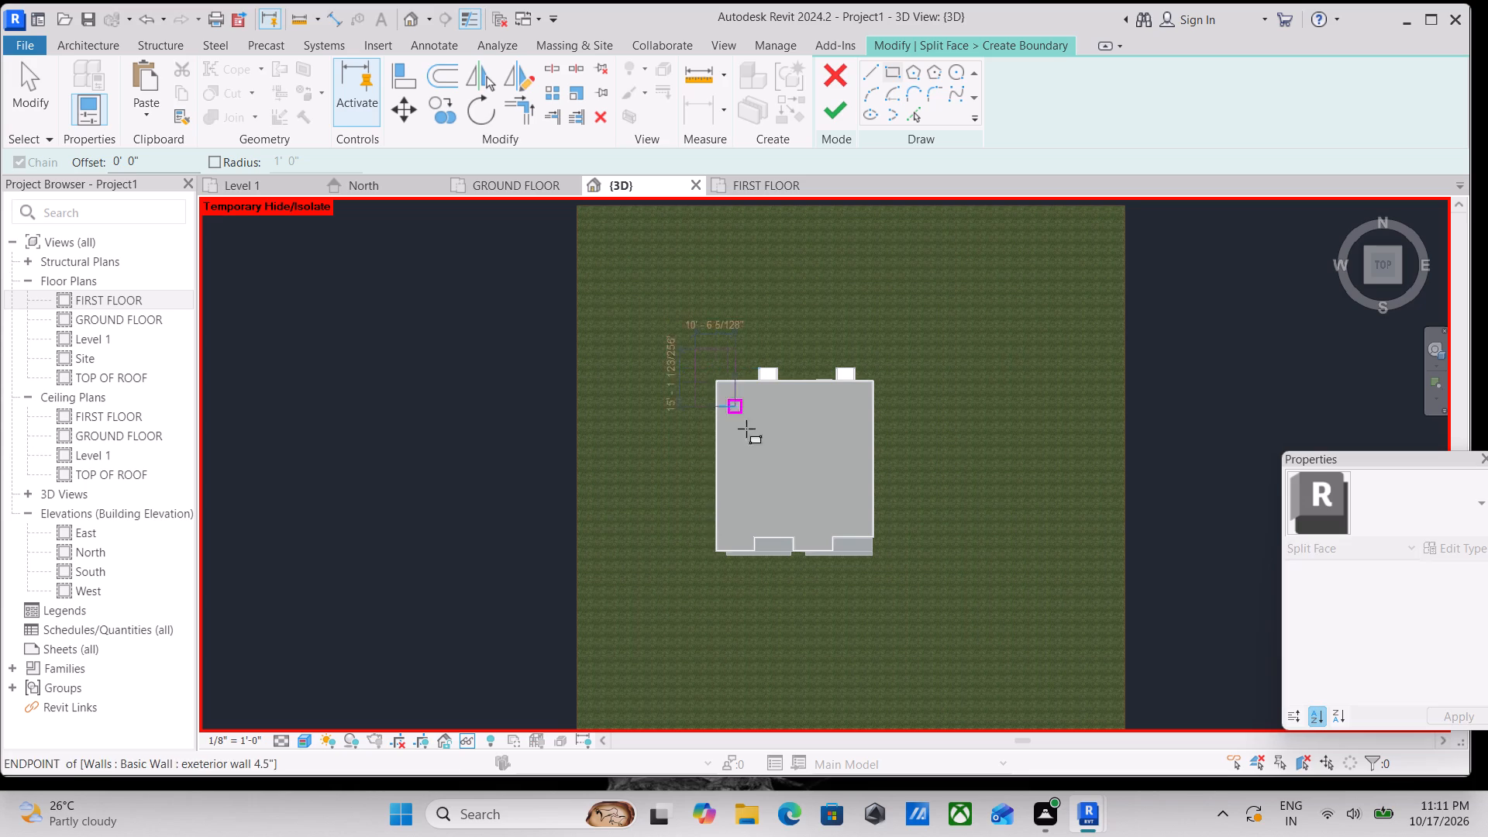
pyautogui.click(924, 607)
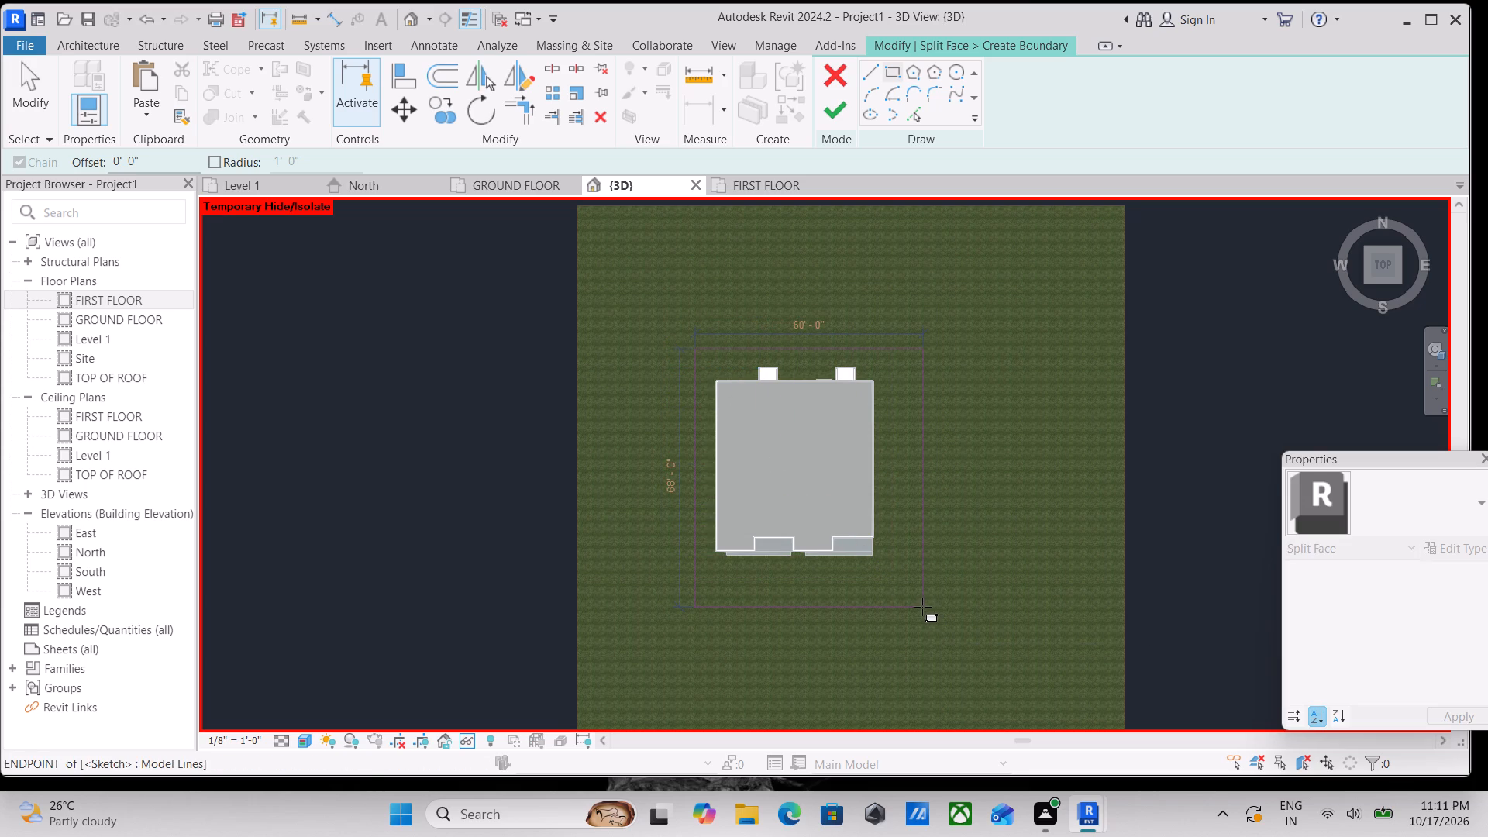
pyautogui.scroll(3, 817, 254)
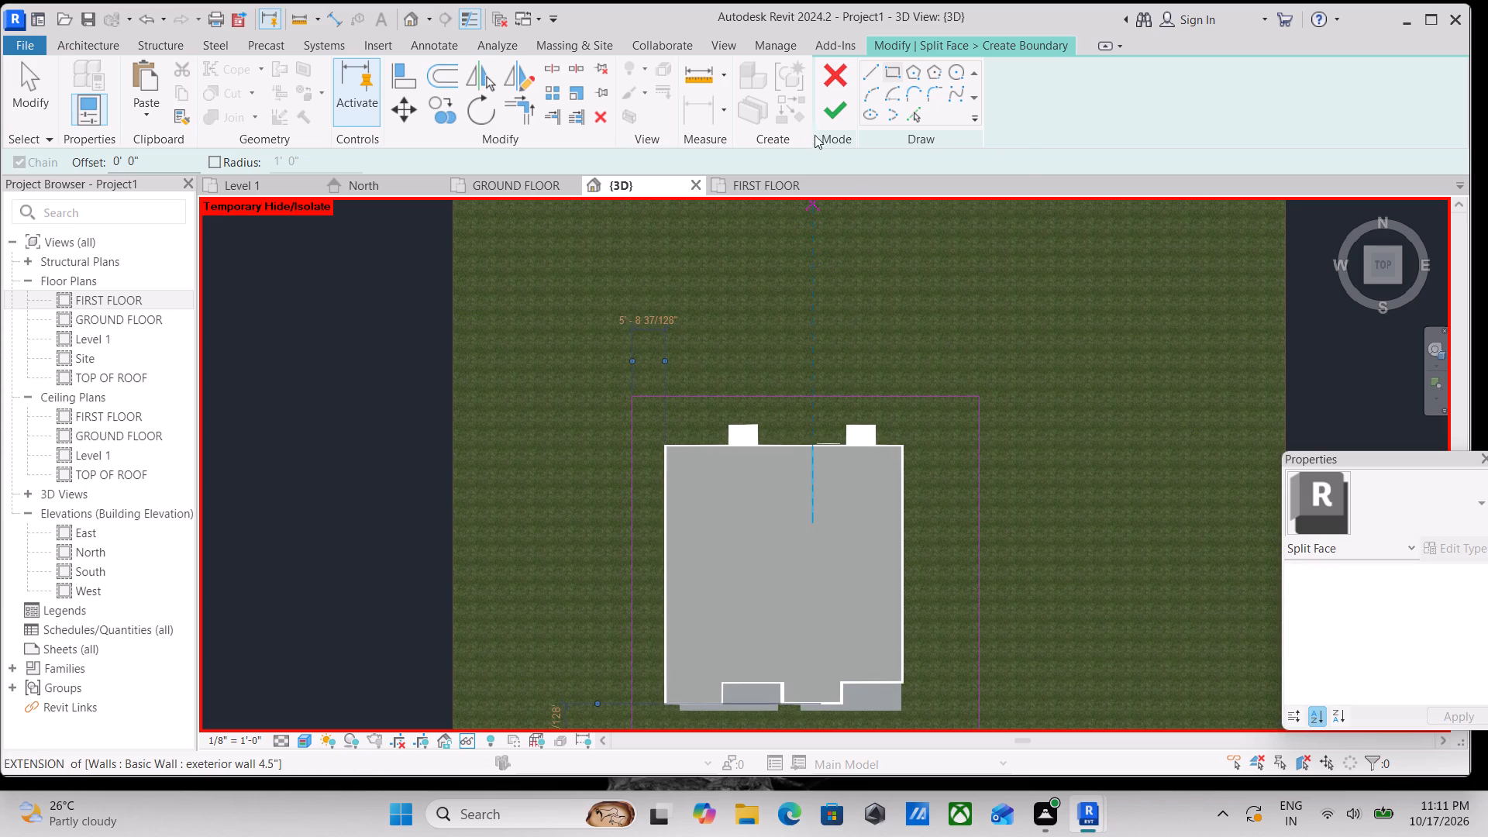
pyautogui.click(835, 115)
# Examine the split region's outline on the grassland in 3D, around the house and in front of the garages.
pyautogui.scroll(-8, 997, 398)
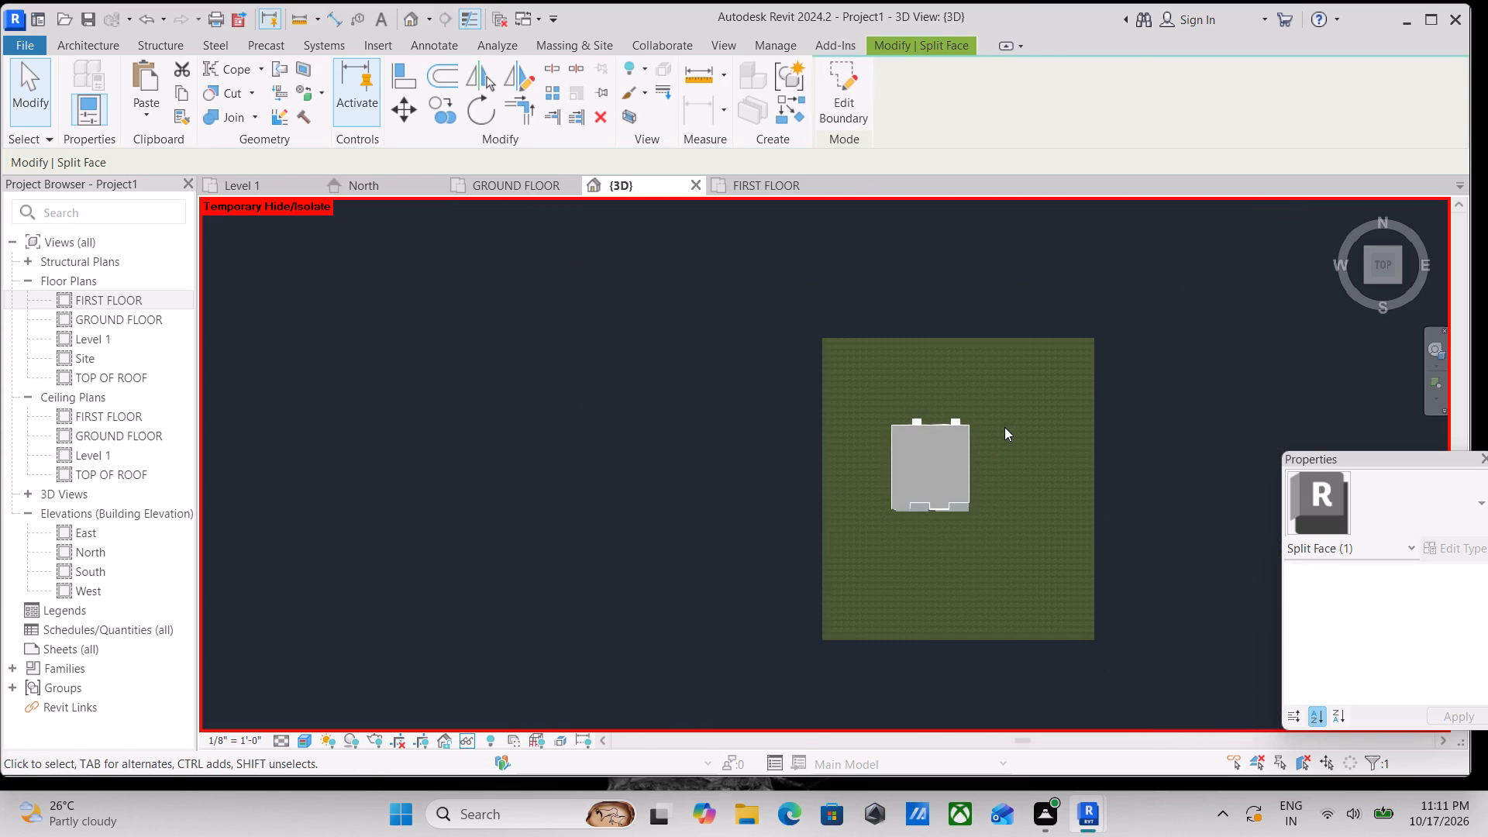
pyautogui.keyDown('shift'); pyautogui.moveTo(1022, 615); pyautogui.dragTo(952, 363, button='middle'); pyautogui.keyUp('shift')
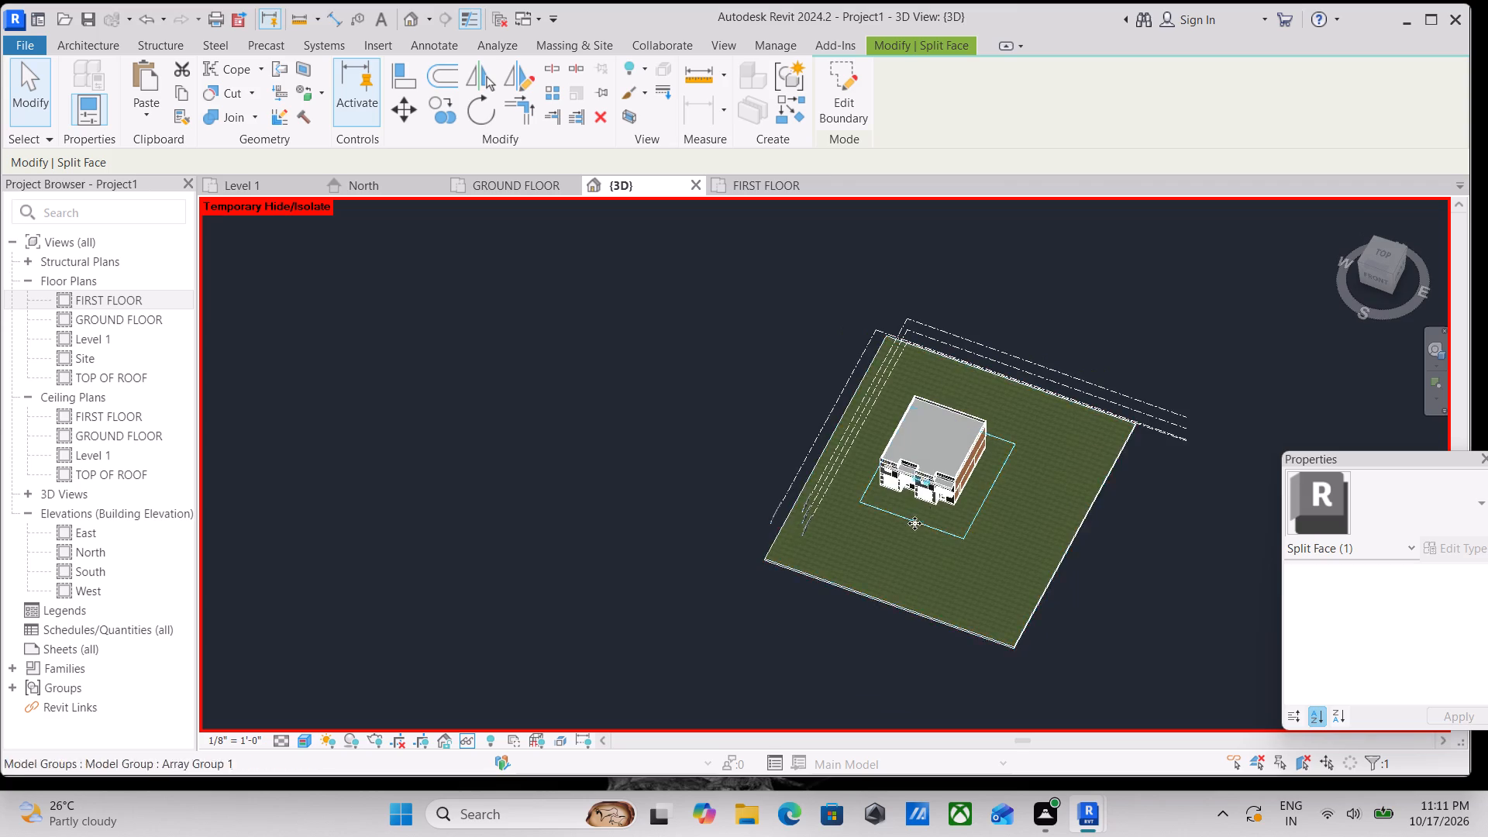
pyautogui.scroll(4, 914, 526)
pyautogui.press('Escape')
pyautogui.click(983, 523)
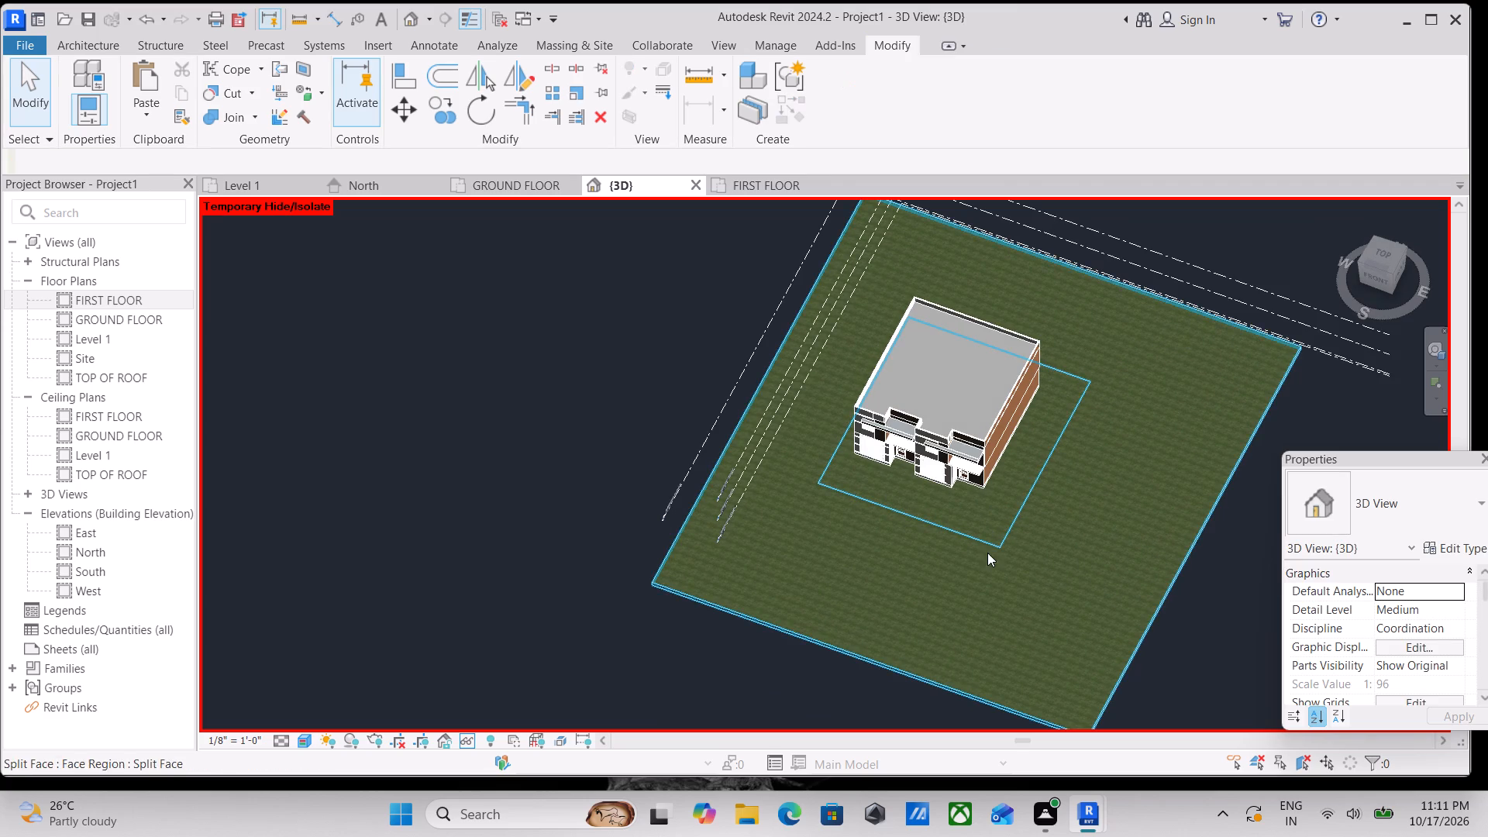
pyautogui.click(987, 543)
pyautogui.scroll(3, 987, 539)
pyautogui.scroll(3, 815, 473)
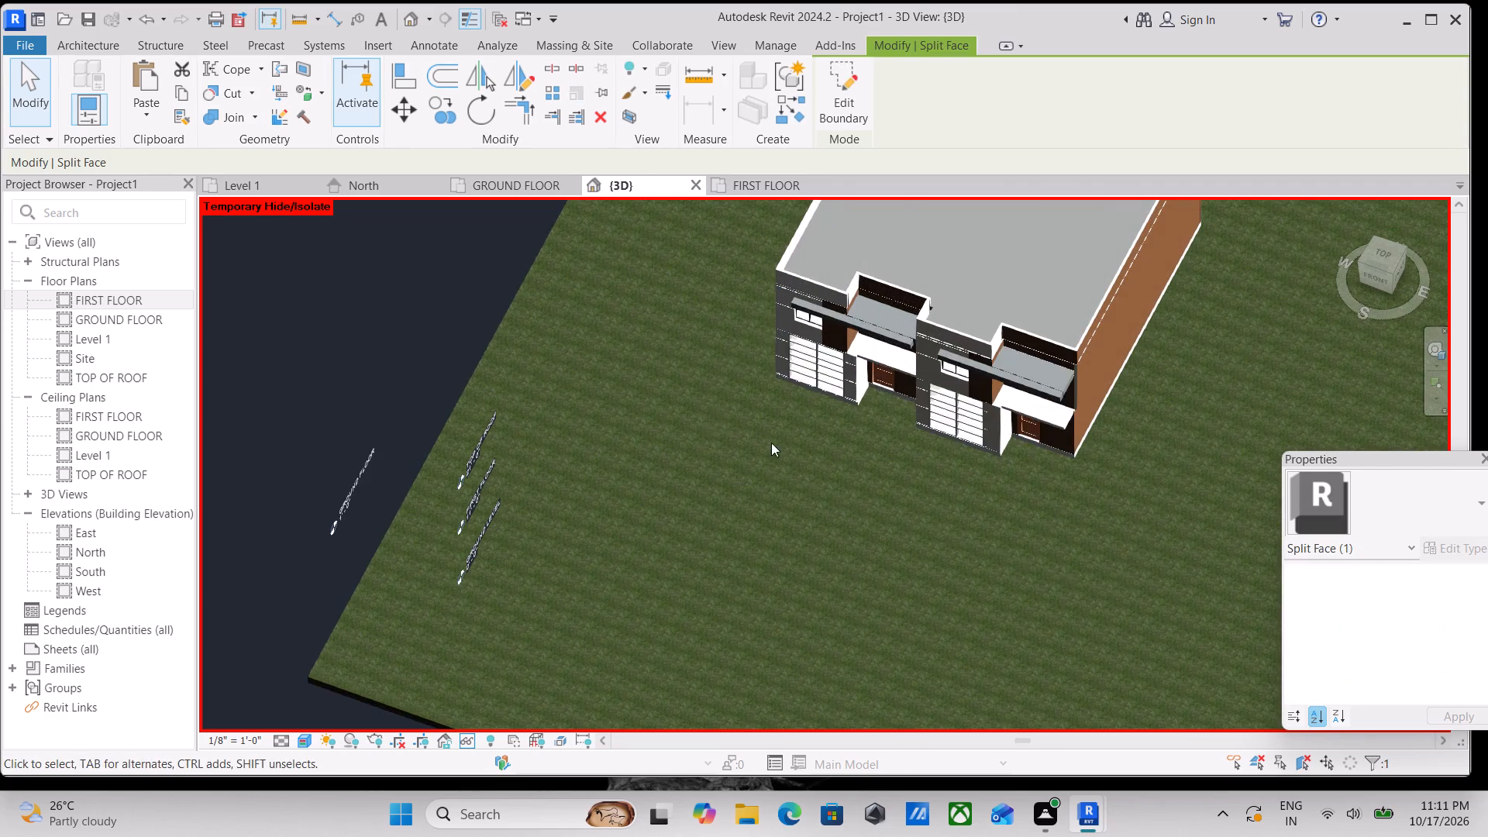
pyautogui.press('Escape')
pyautogui.click(710, 443)
pyautogui.click(720, 457)
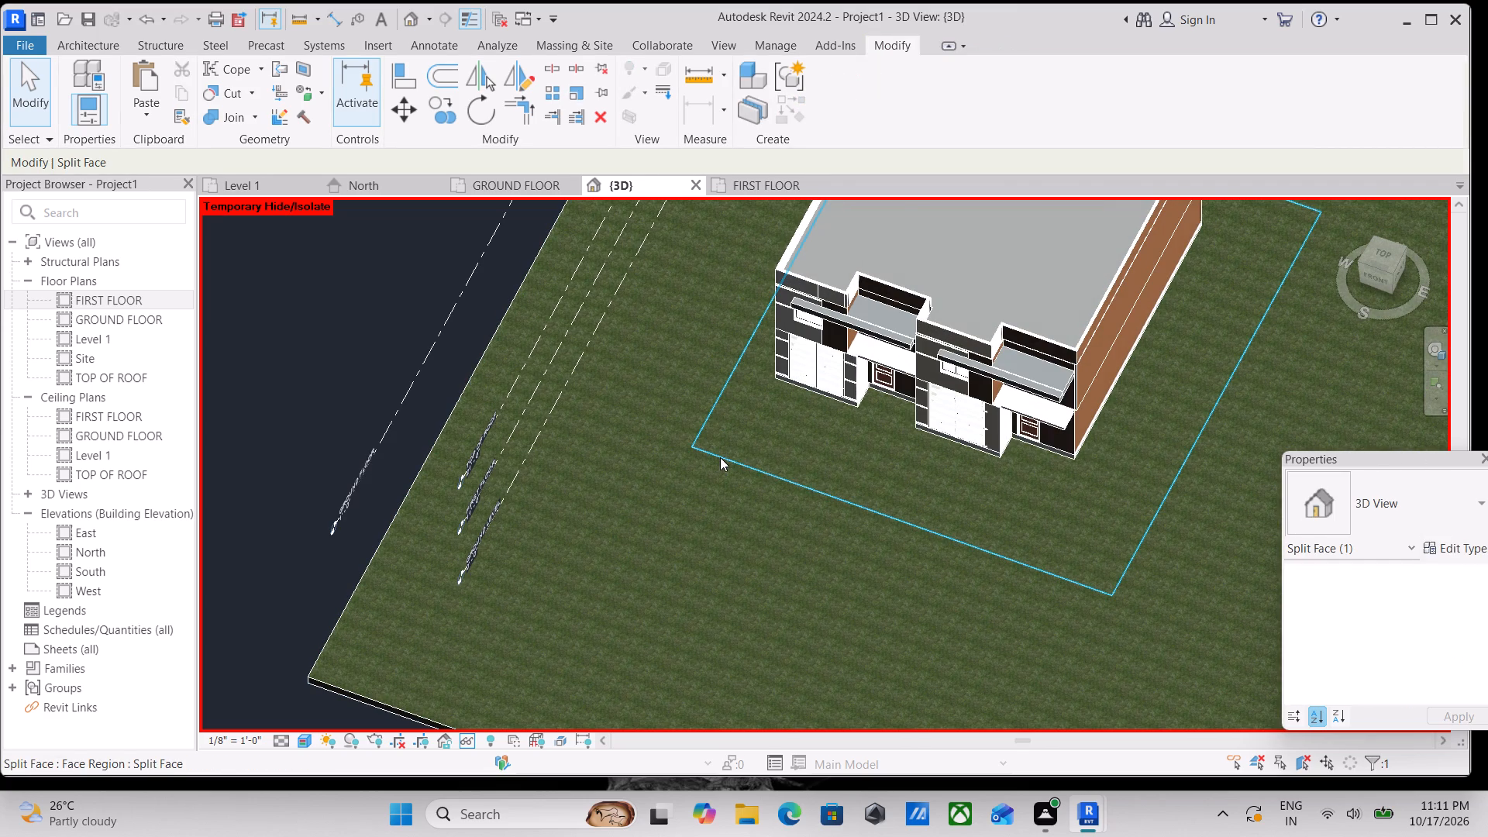
pyautogui.press('Escape')
pyautogui.scroll(2, 761, 423)
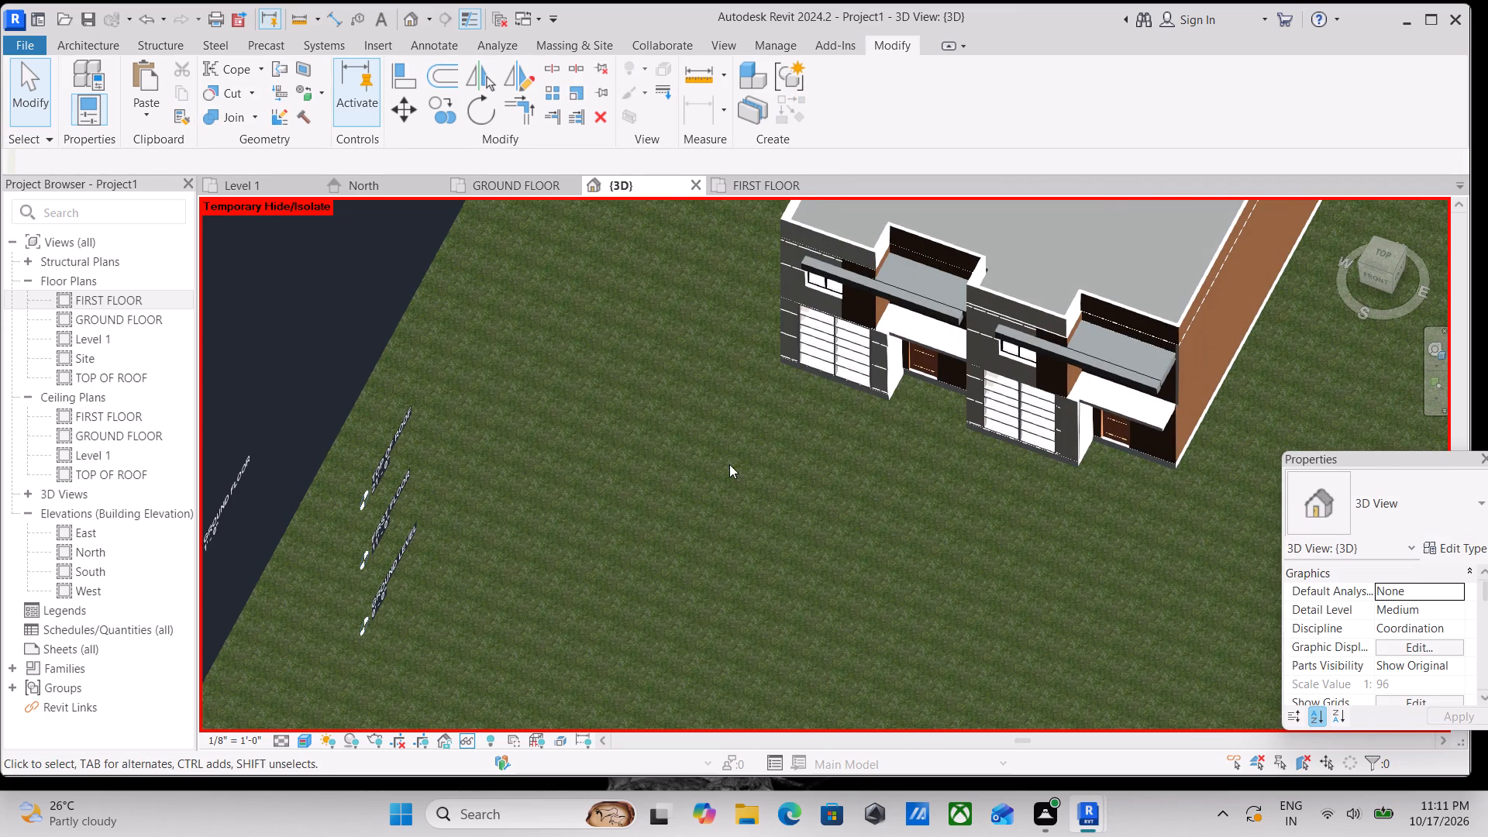
pyautogui.click(728, 470)
pyautogui.press('Escape')
pyautogui.scroll(-1, 763, 454)
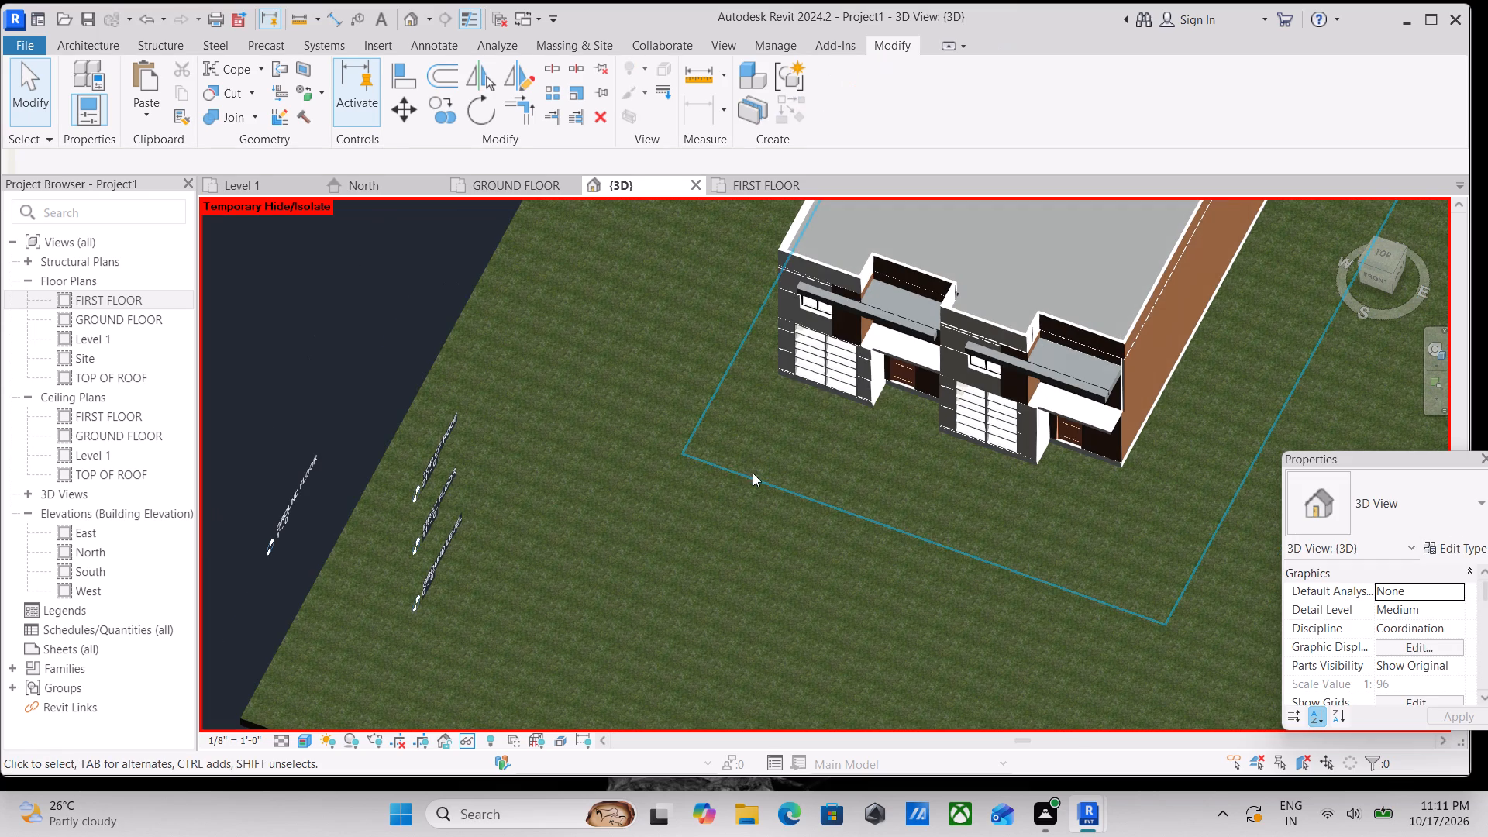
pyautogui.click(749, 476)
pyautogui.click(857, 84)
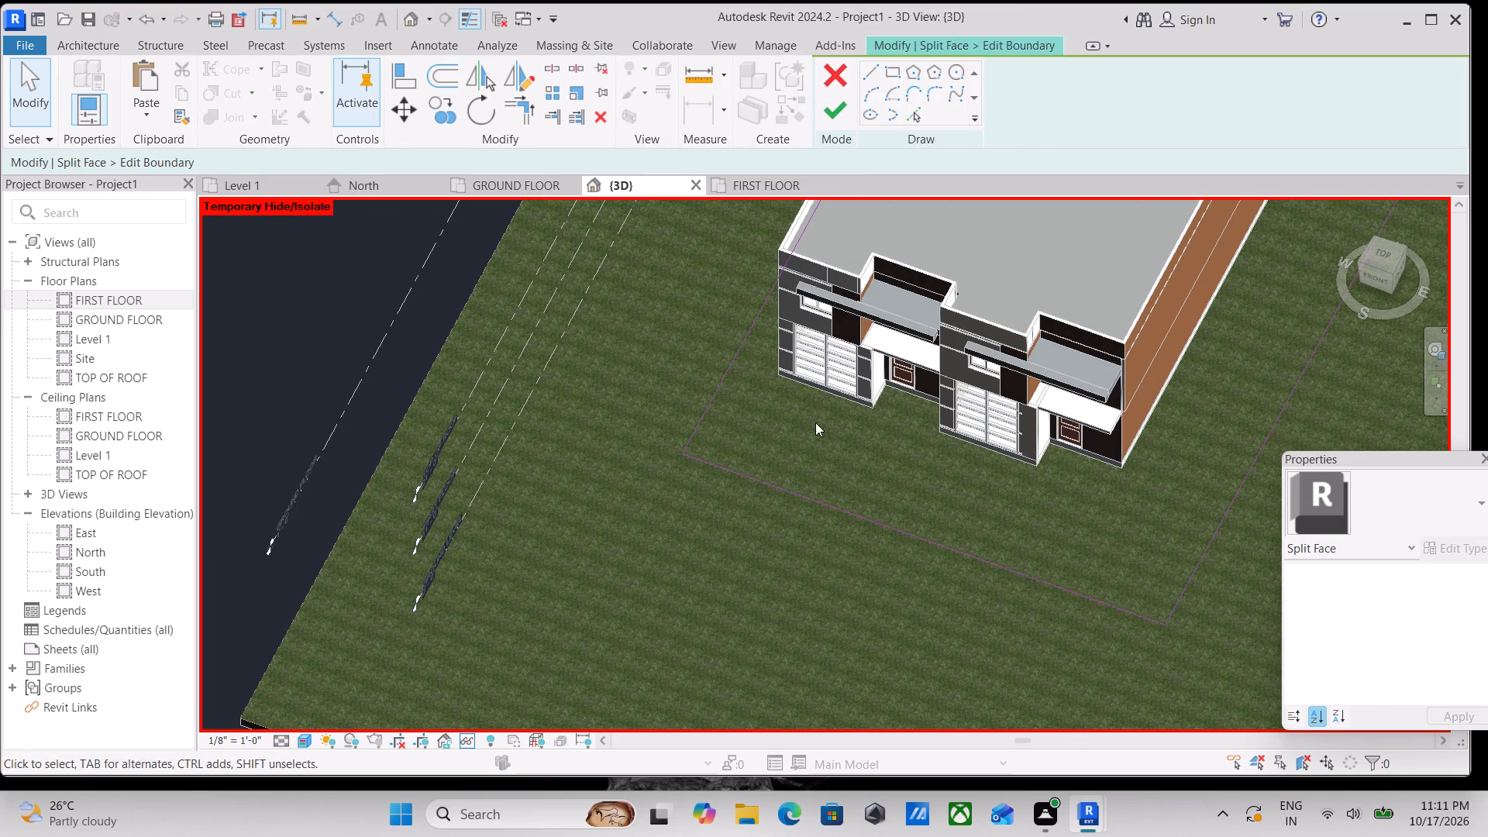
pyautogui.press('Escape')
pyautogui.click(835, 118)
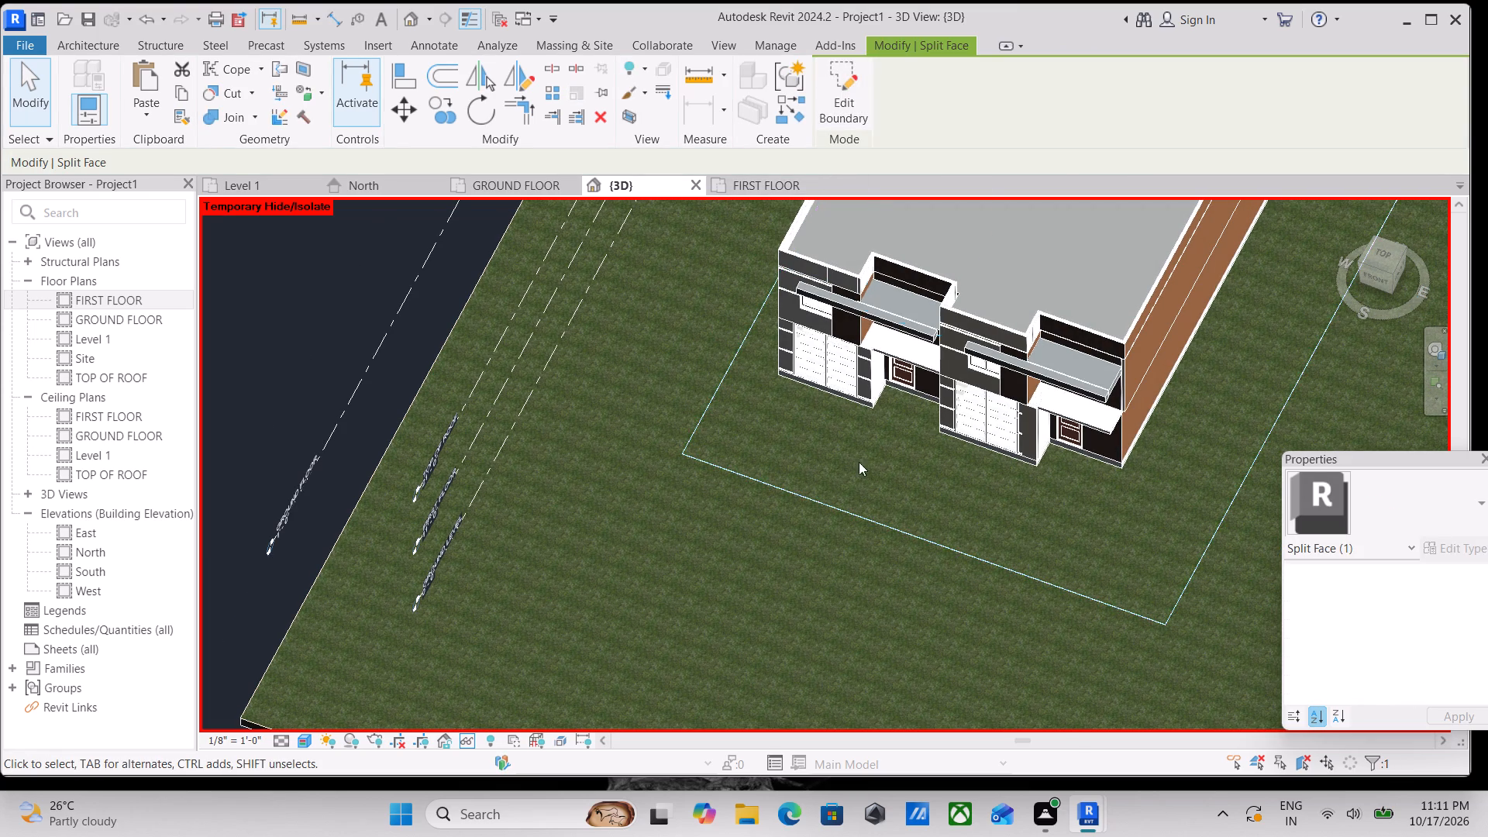
# Examine the split region and the grassland toposolid from the house's east side, checking which parts can be selected.
pyautogui.scroll(-2, 856, 494)
pyautogui.keyDown('shift'); pyautogui.moveTo(935, 511); pyautogui.dragTo(779, 298, button='middle'); pyautogui.keyUp('shift')
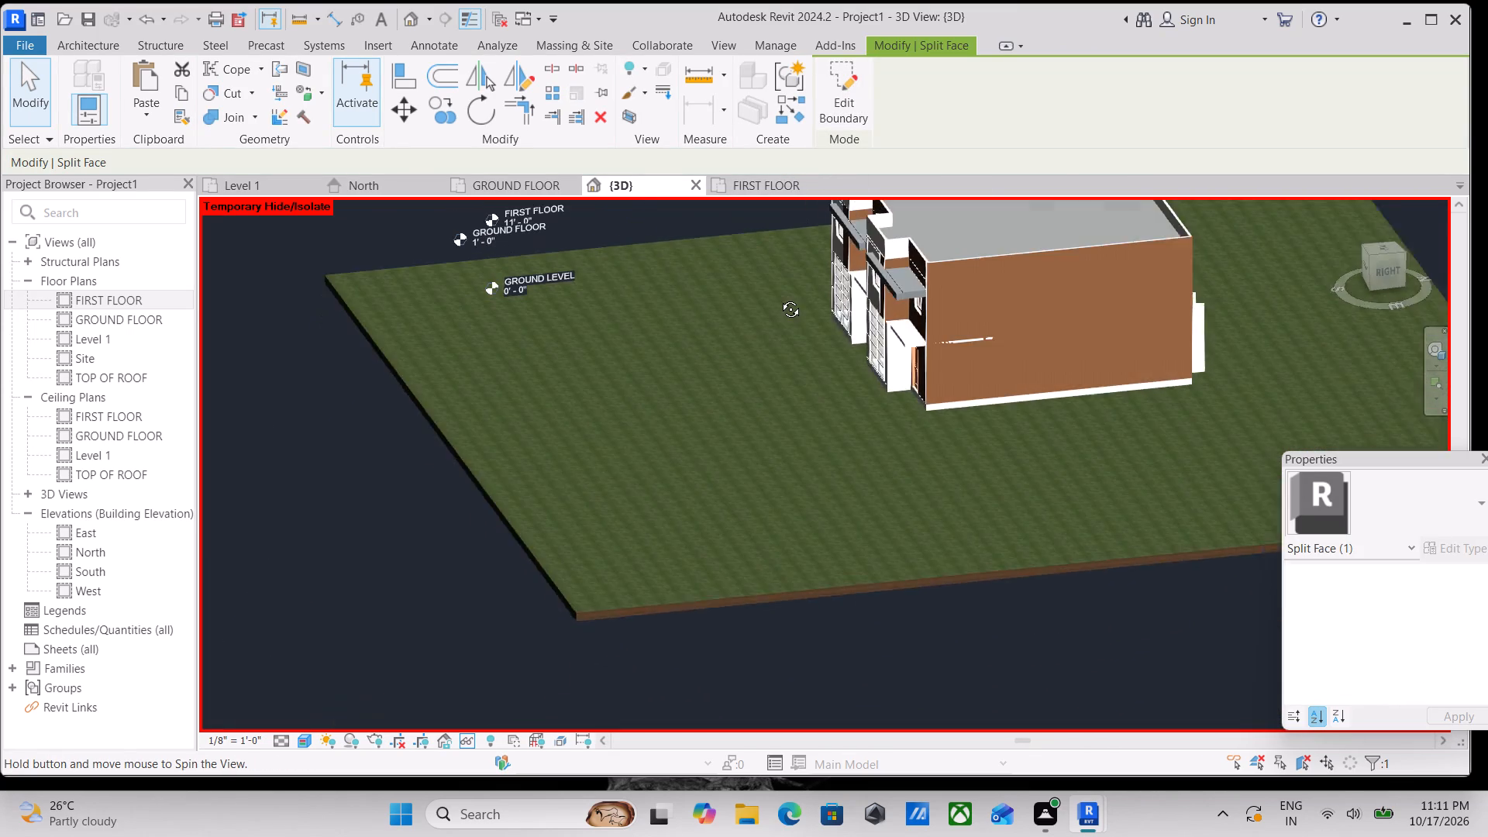
pyautogui.keyDown('shift'); pyautogui.moveTo(779, 298); pyautogui.dragTo(776, 298, button='middle'); pyautogui.keyUp('shift')
pyautogui.click(870, 448)
pyautogui.scroll(2, 849, 466)
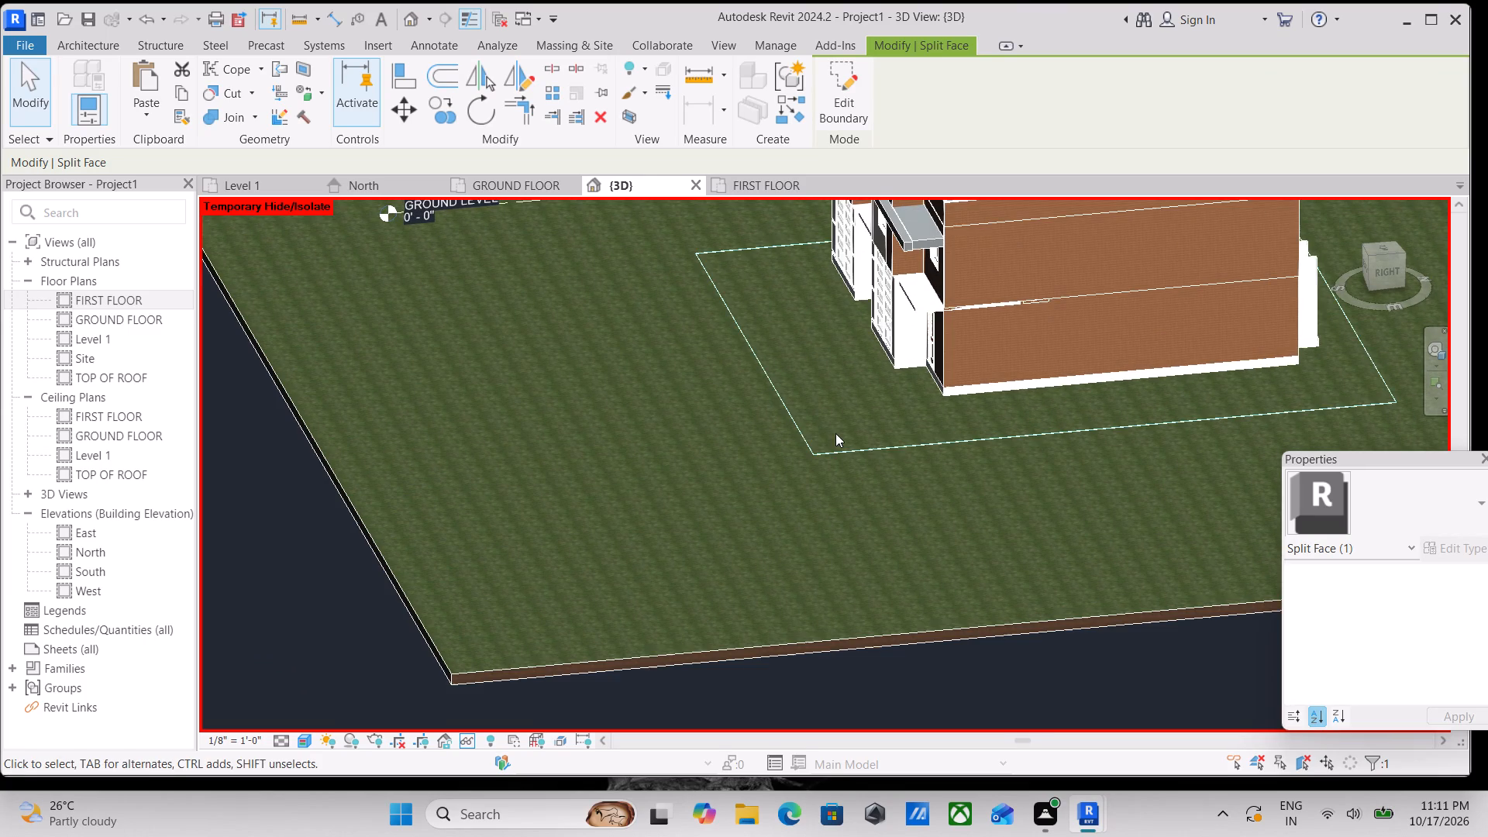
pyautogui.click(818, 452)
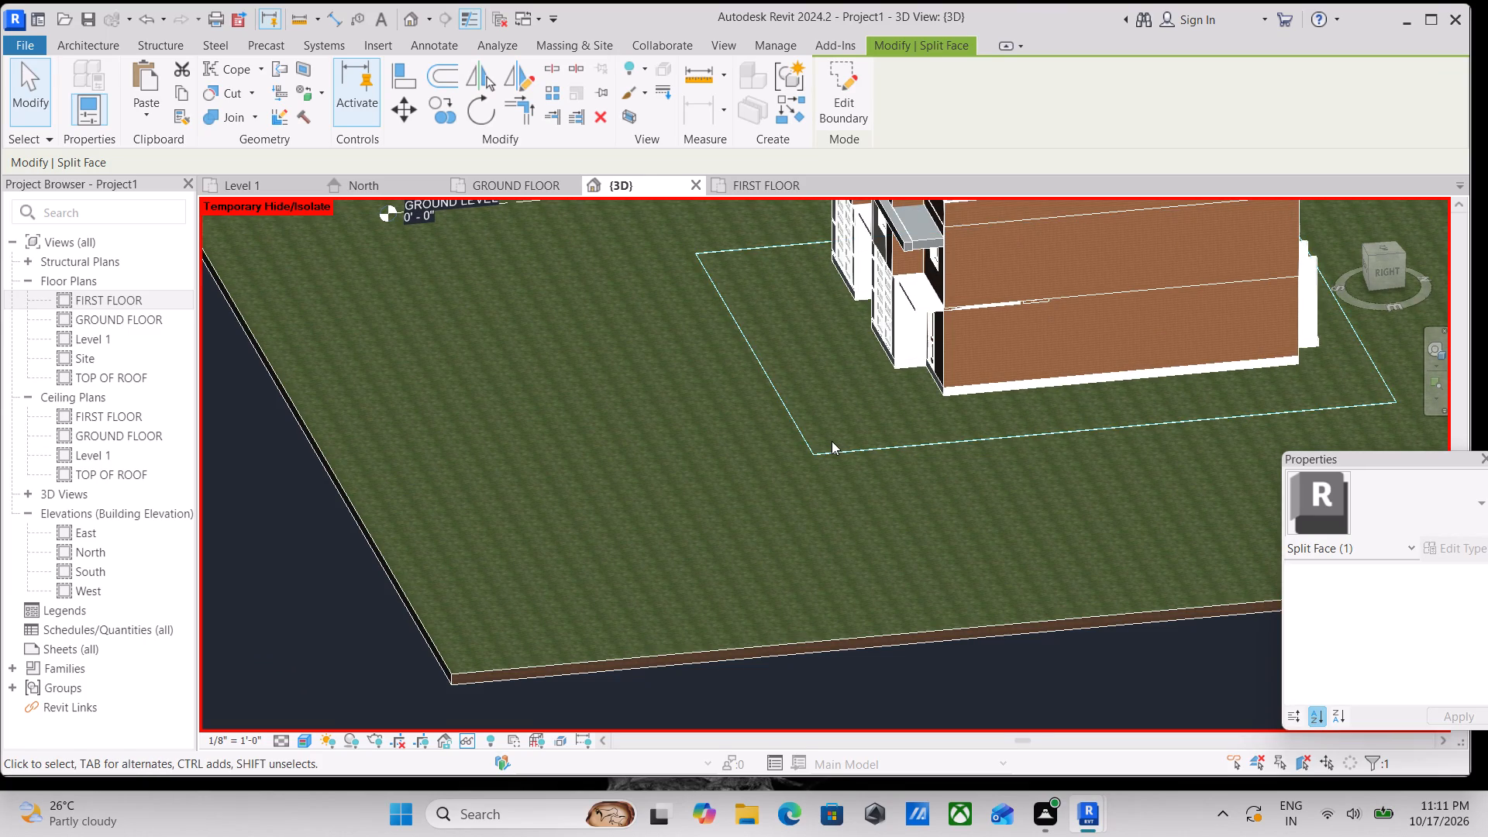
pyautogui.click(830, 443)
pyautogui.click(830, 443)
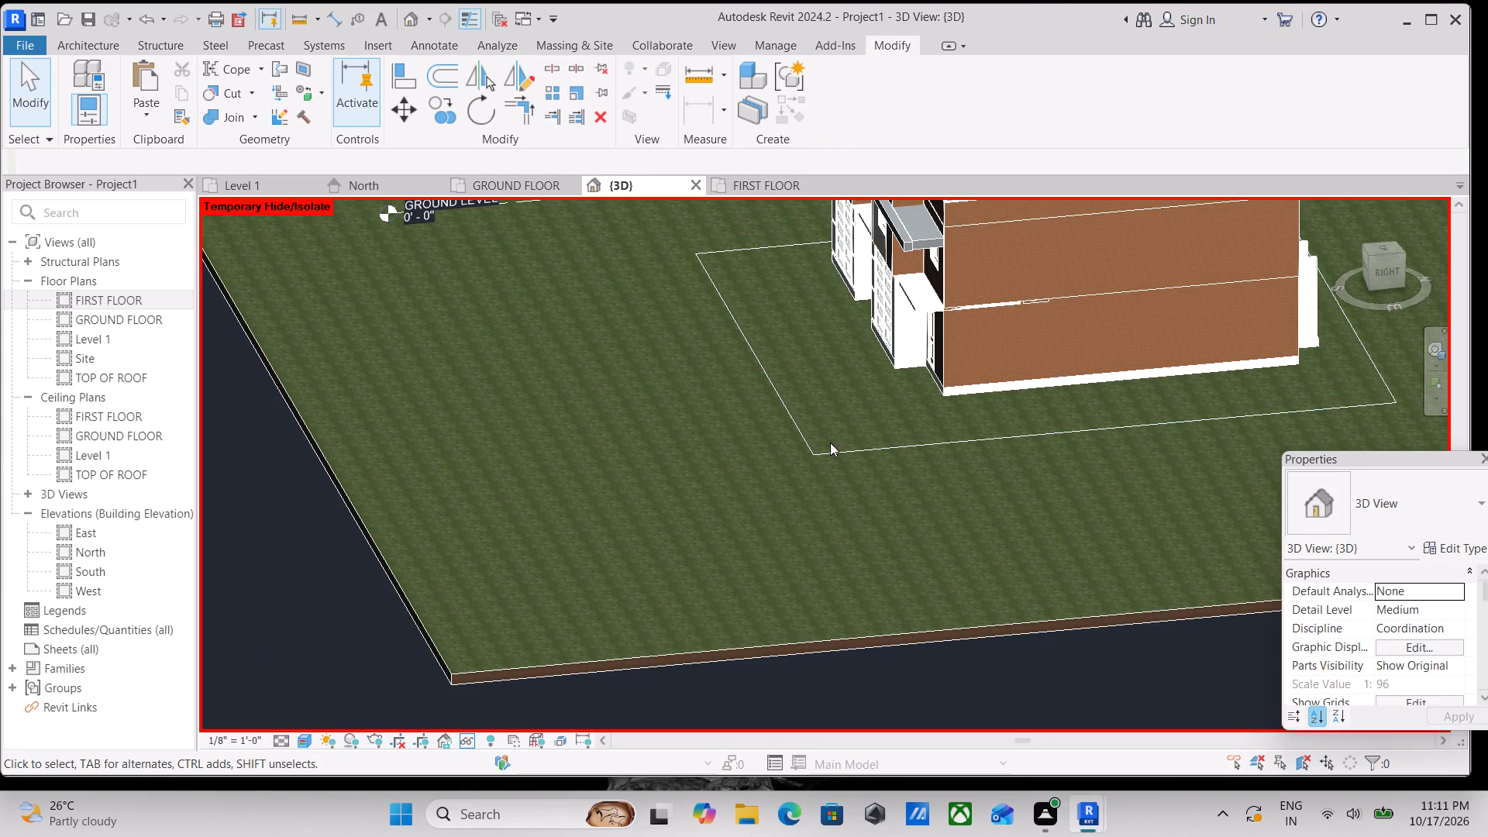
pyautogui.click(801, 645)
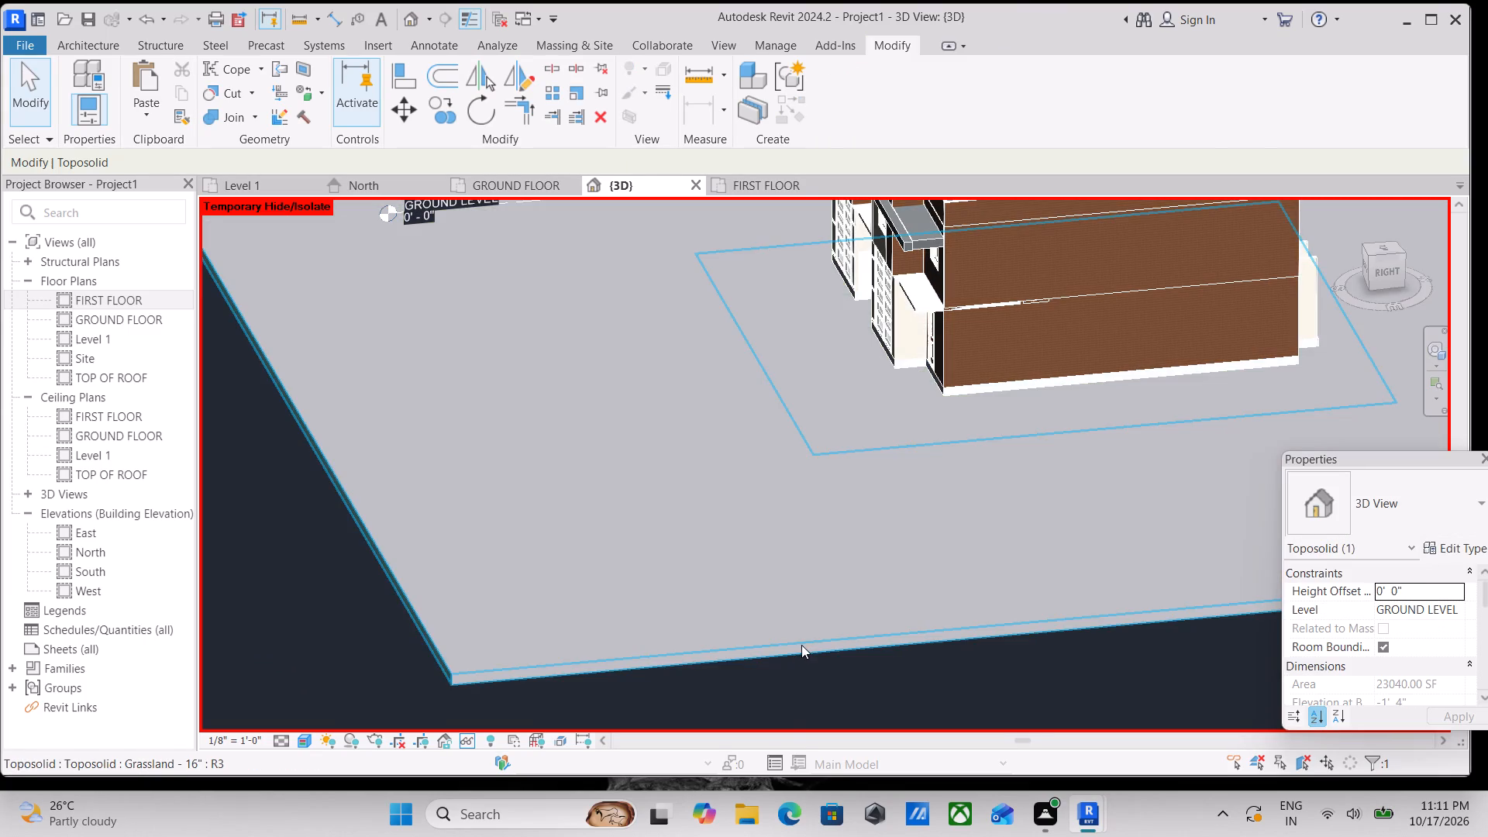
pyautogui.scroll(-1, 852, 494)
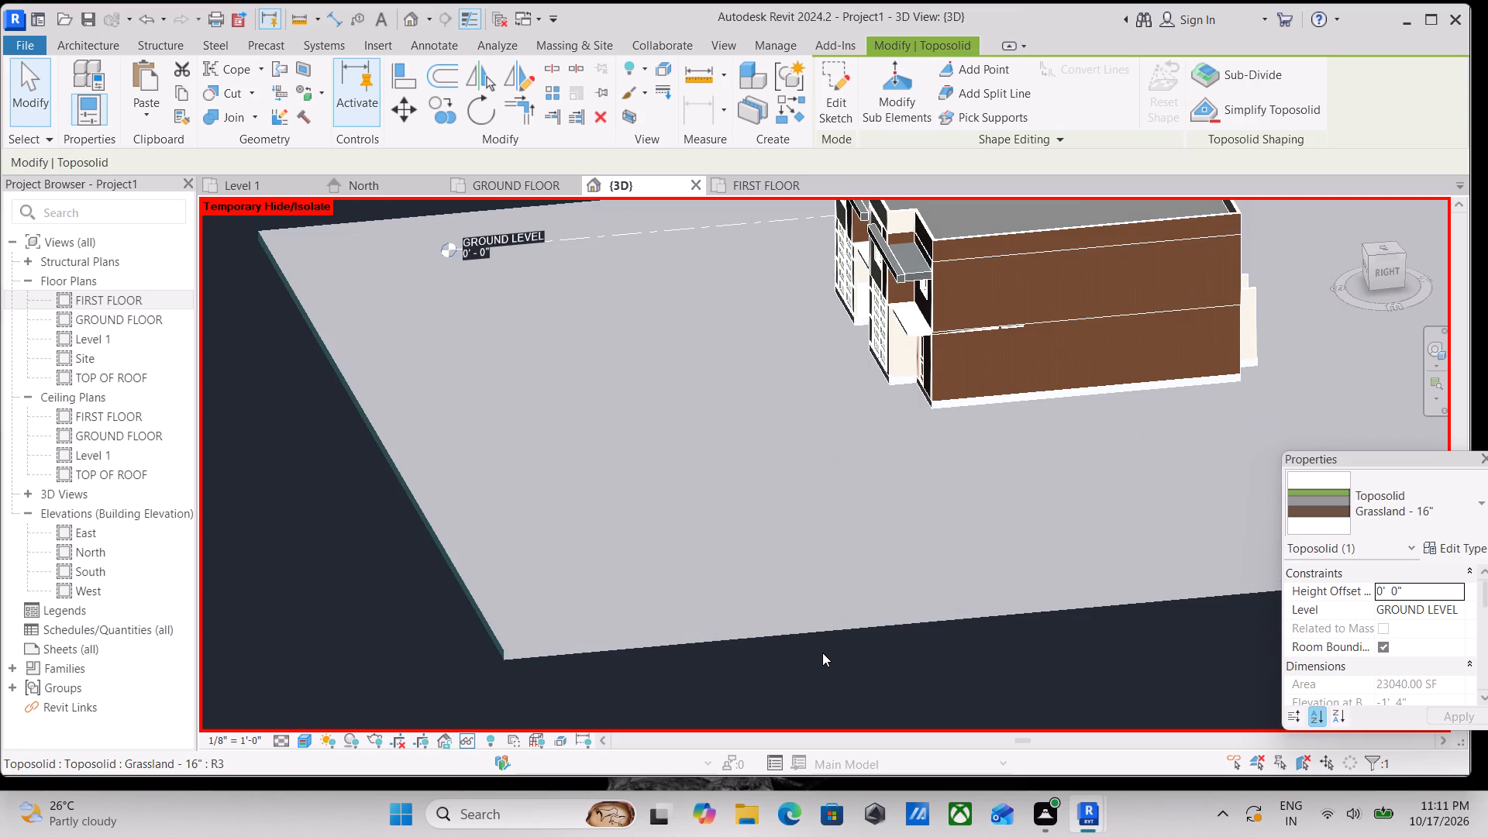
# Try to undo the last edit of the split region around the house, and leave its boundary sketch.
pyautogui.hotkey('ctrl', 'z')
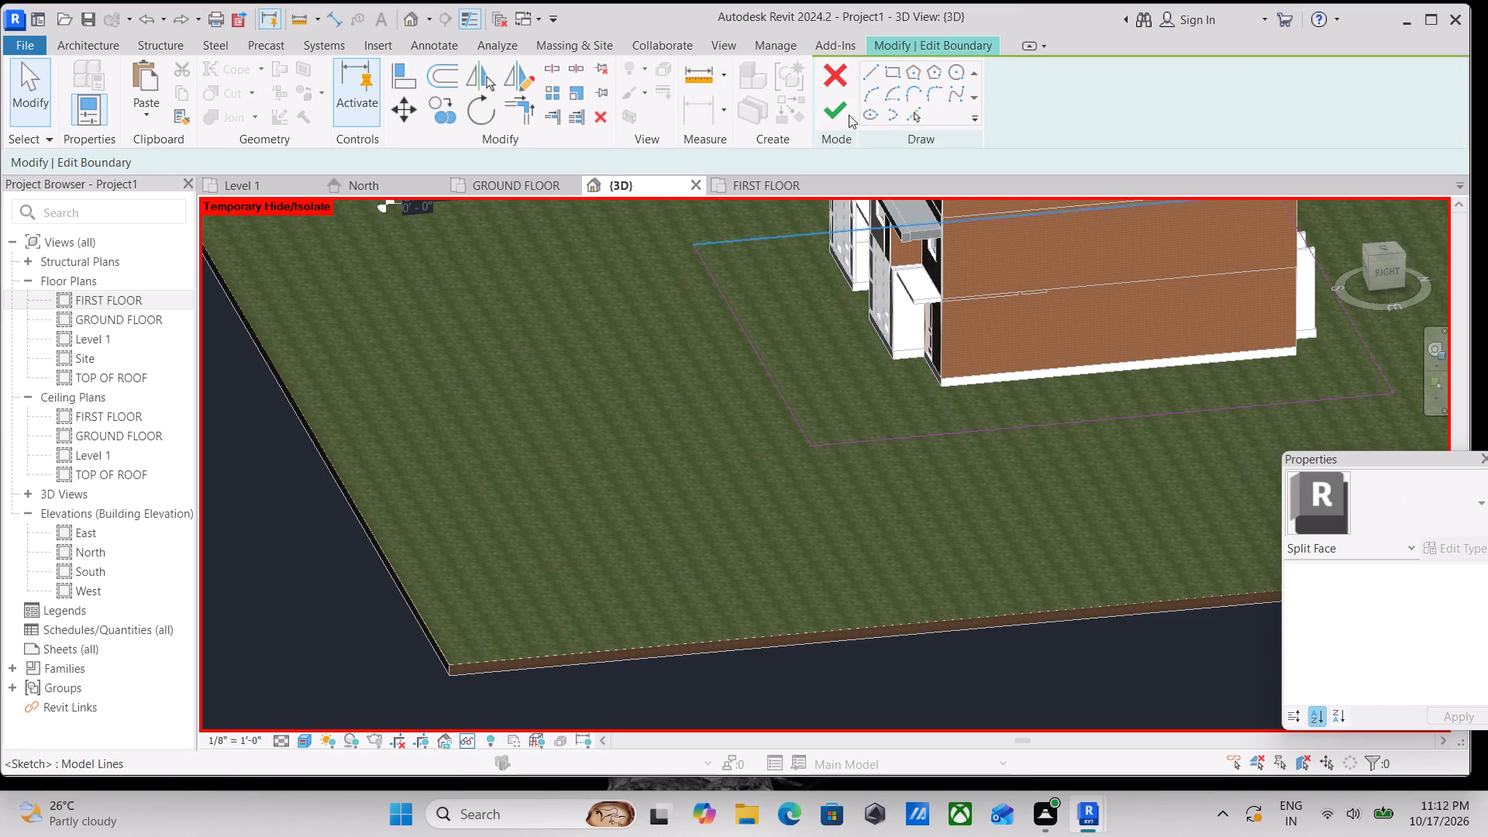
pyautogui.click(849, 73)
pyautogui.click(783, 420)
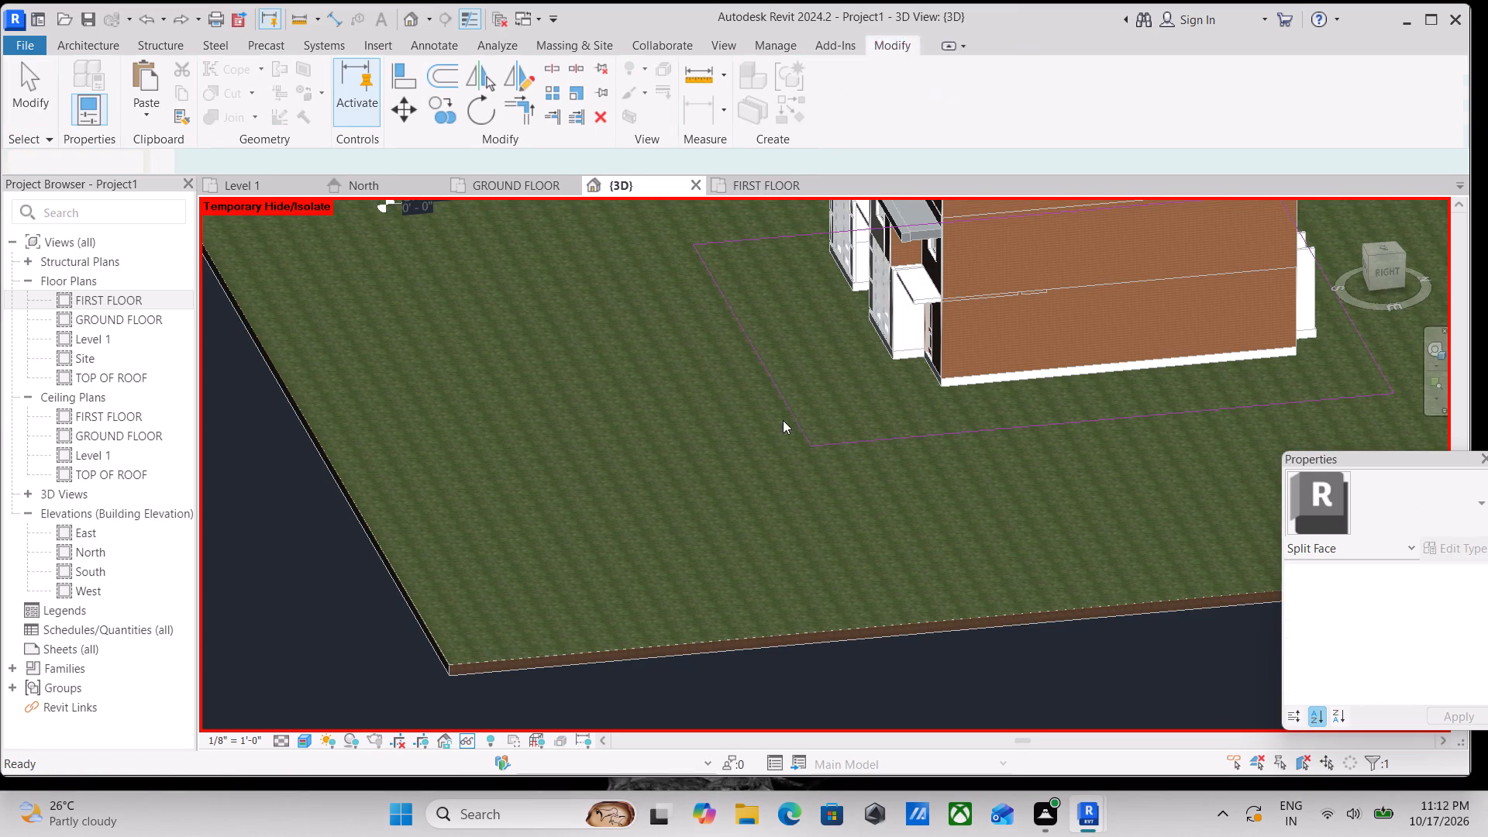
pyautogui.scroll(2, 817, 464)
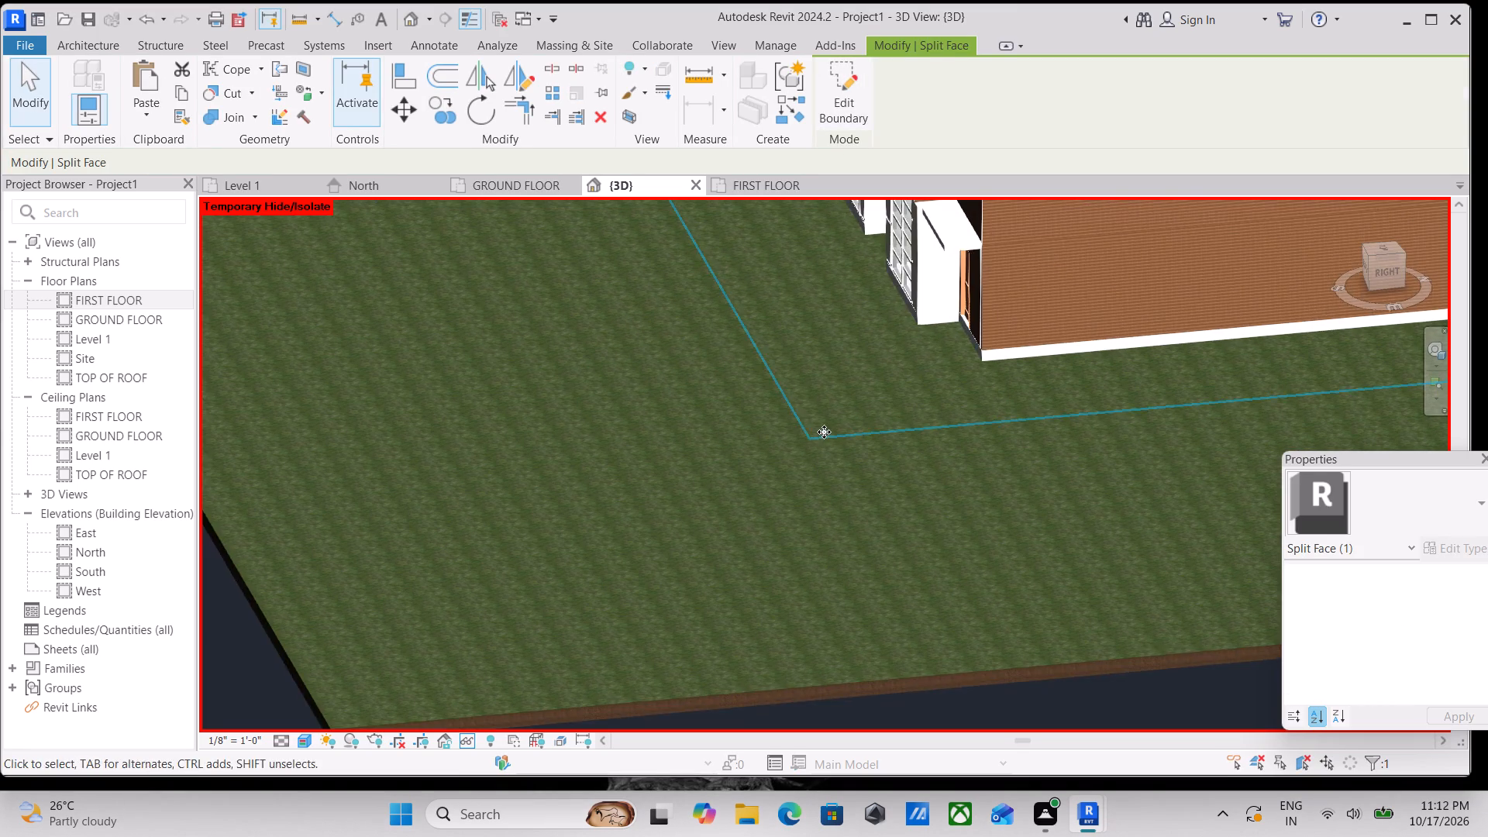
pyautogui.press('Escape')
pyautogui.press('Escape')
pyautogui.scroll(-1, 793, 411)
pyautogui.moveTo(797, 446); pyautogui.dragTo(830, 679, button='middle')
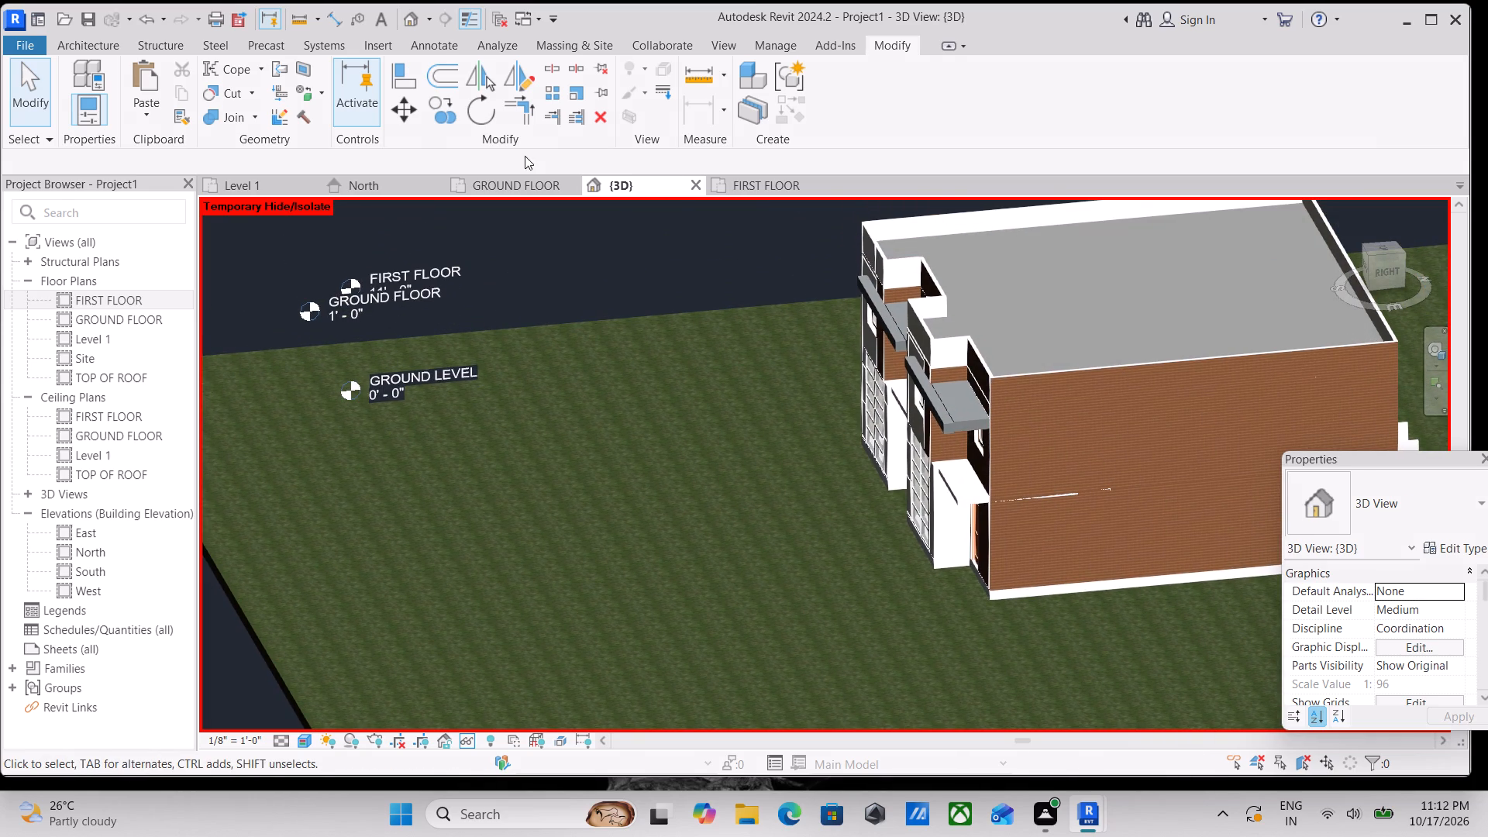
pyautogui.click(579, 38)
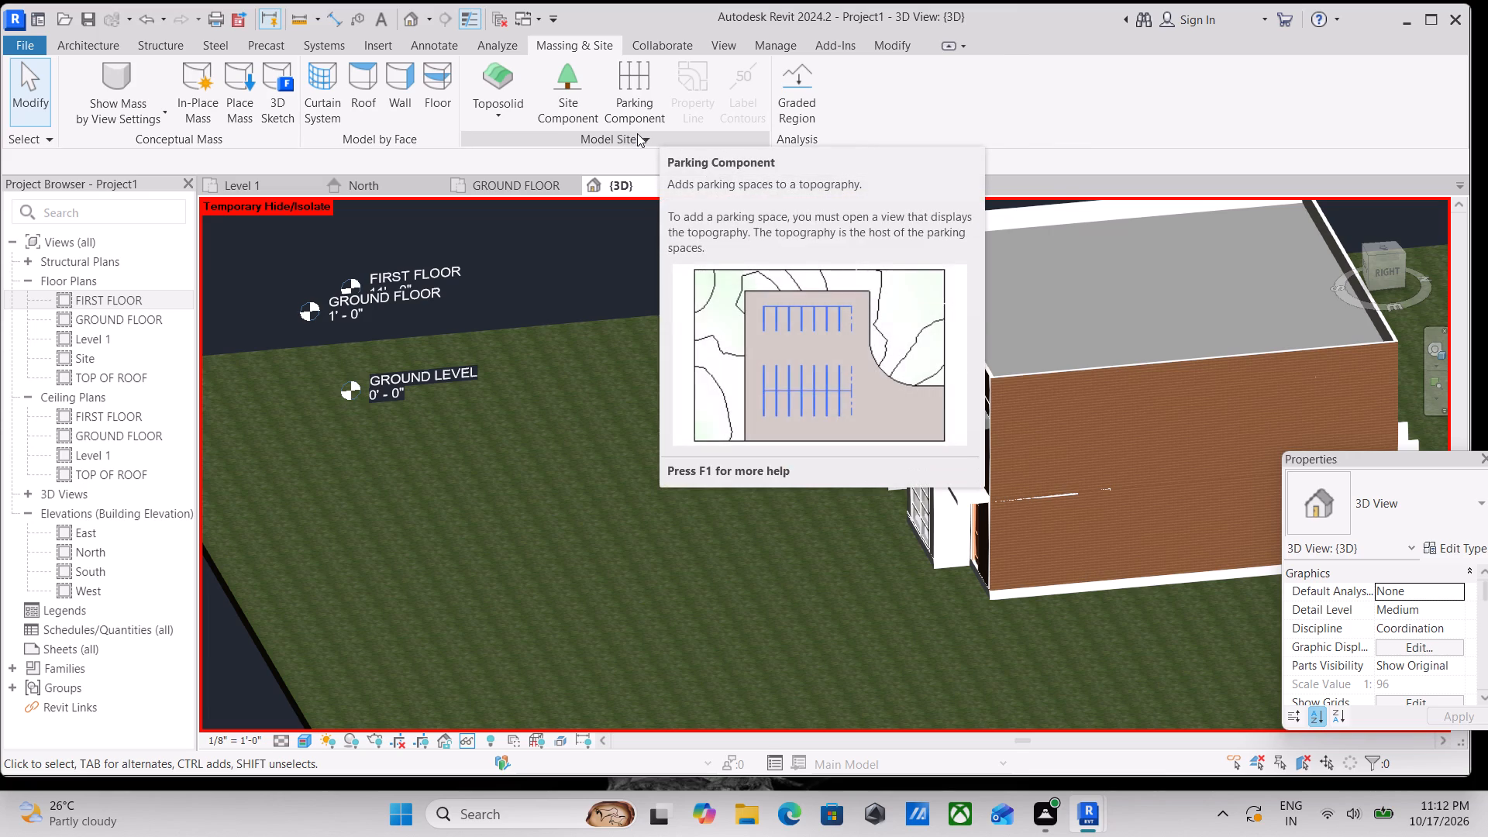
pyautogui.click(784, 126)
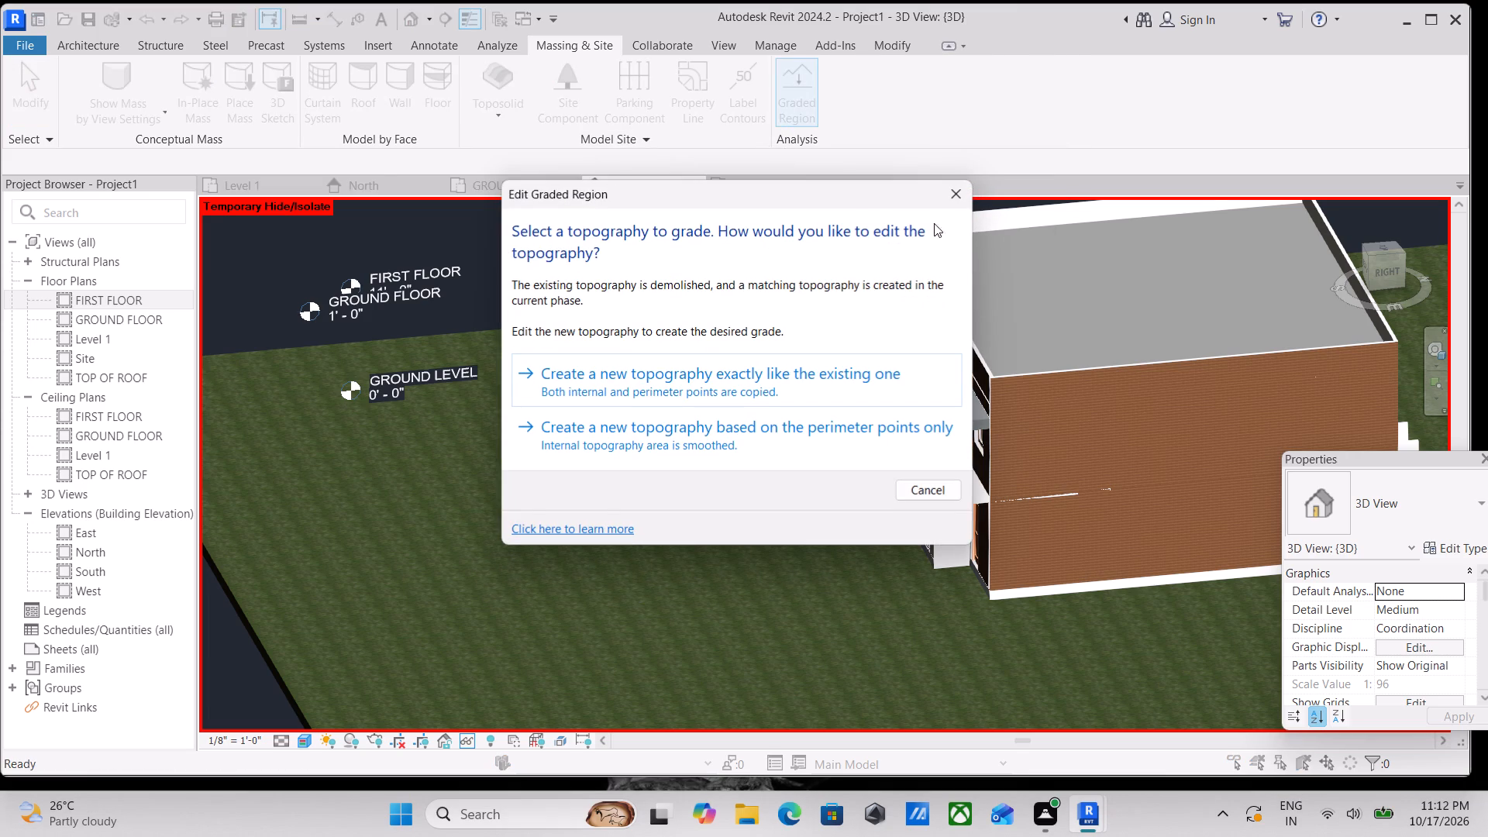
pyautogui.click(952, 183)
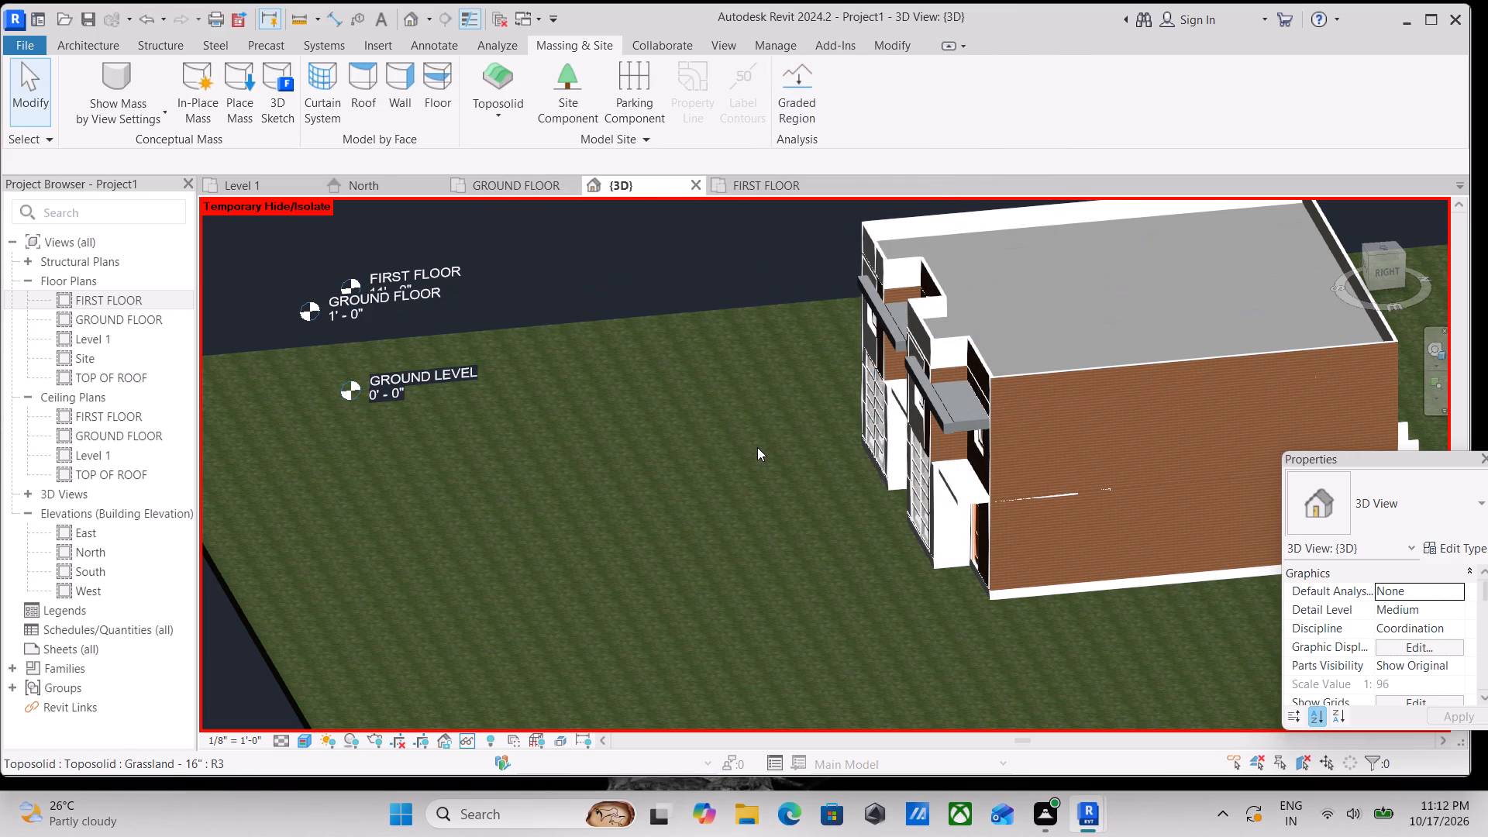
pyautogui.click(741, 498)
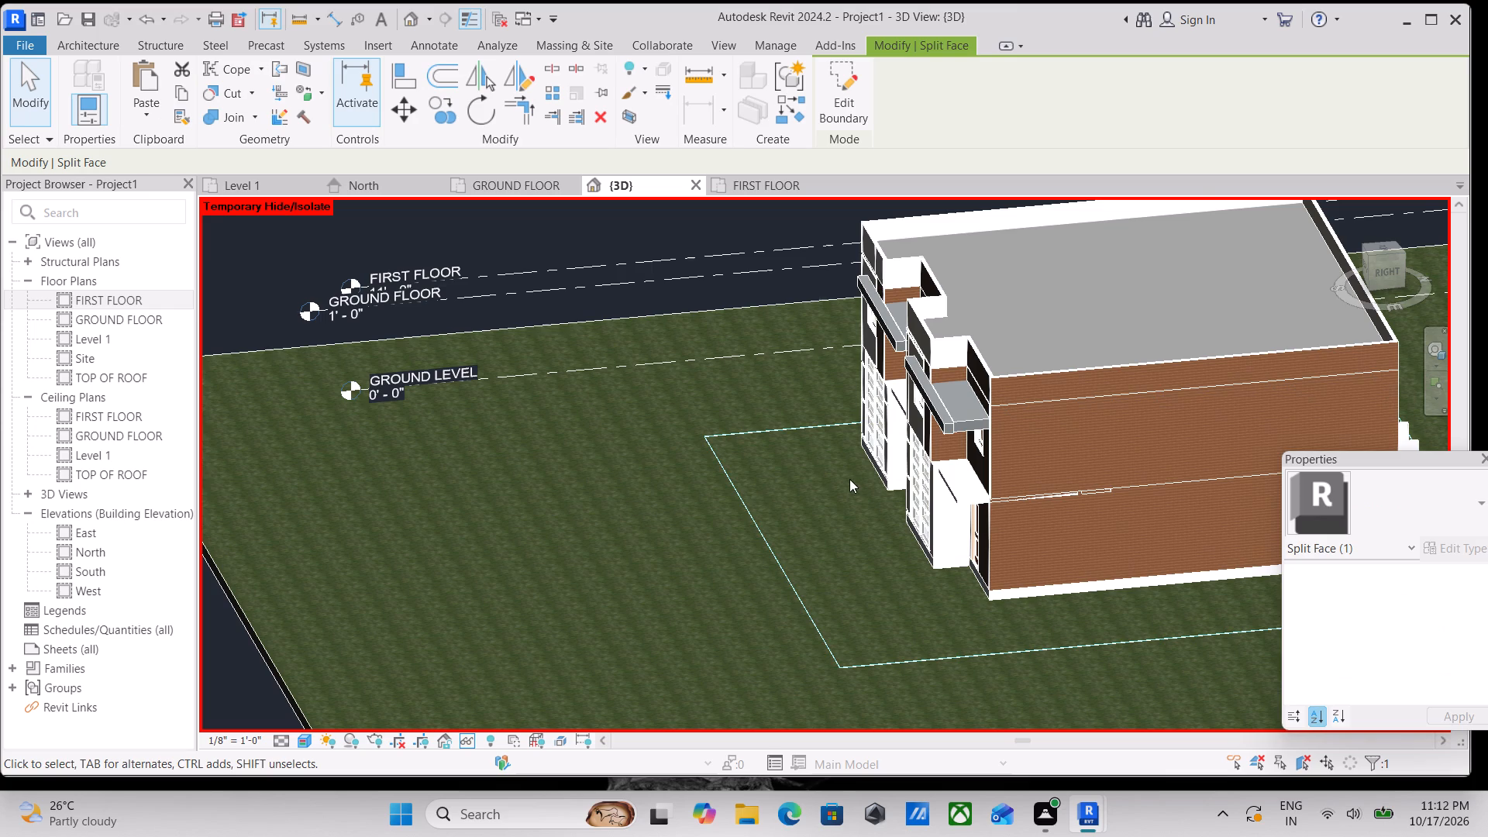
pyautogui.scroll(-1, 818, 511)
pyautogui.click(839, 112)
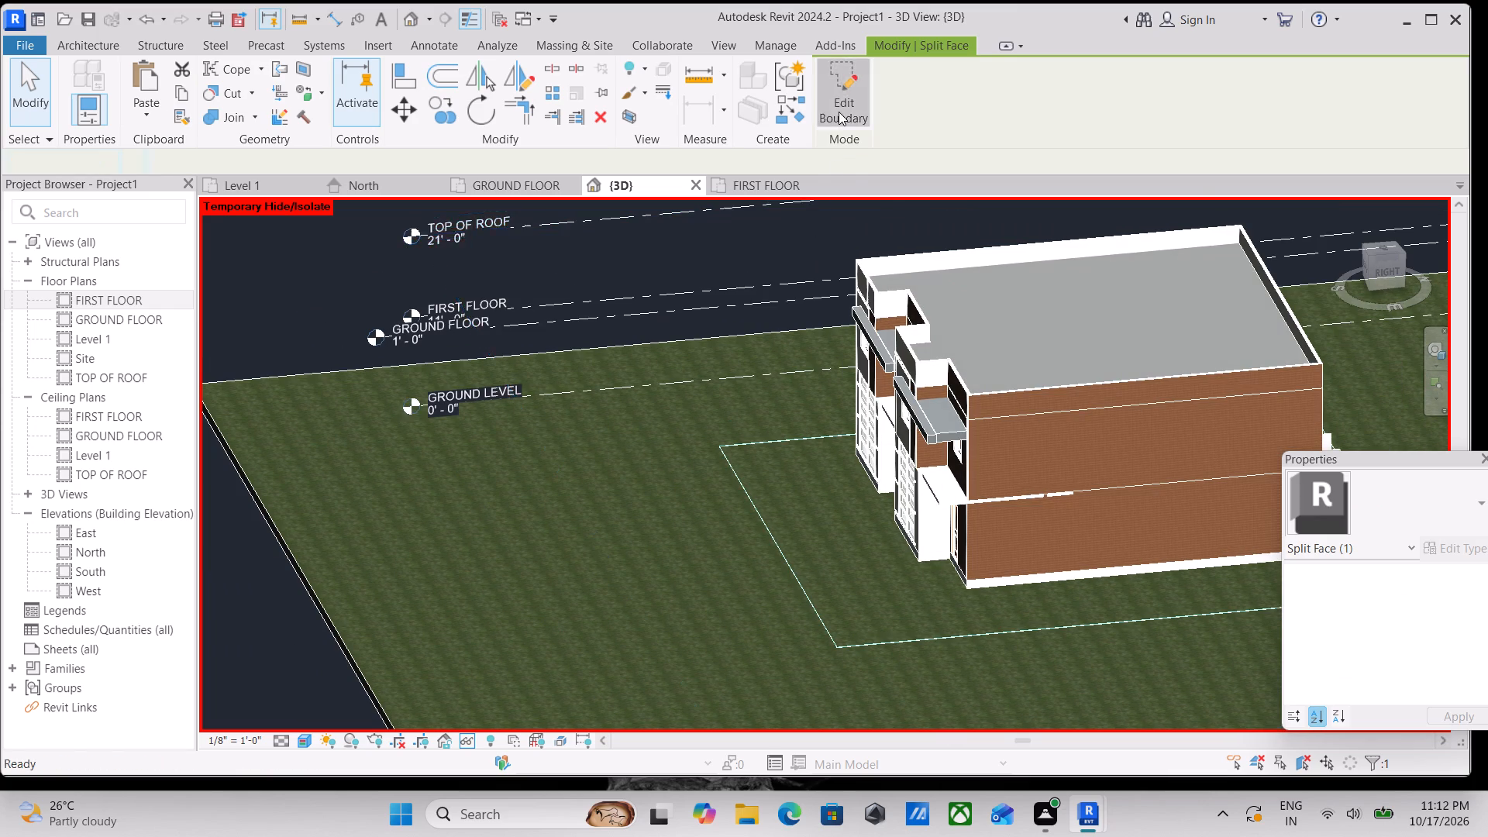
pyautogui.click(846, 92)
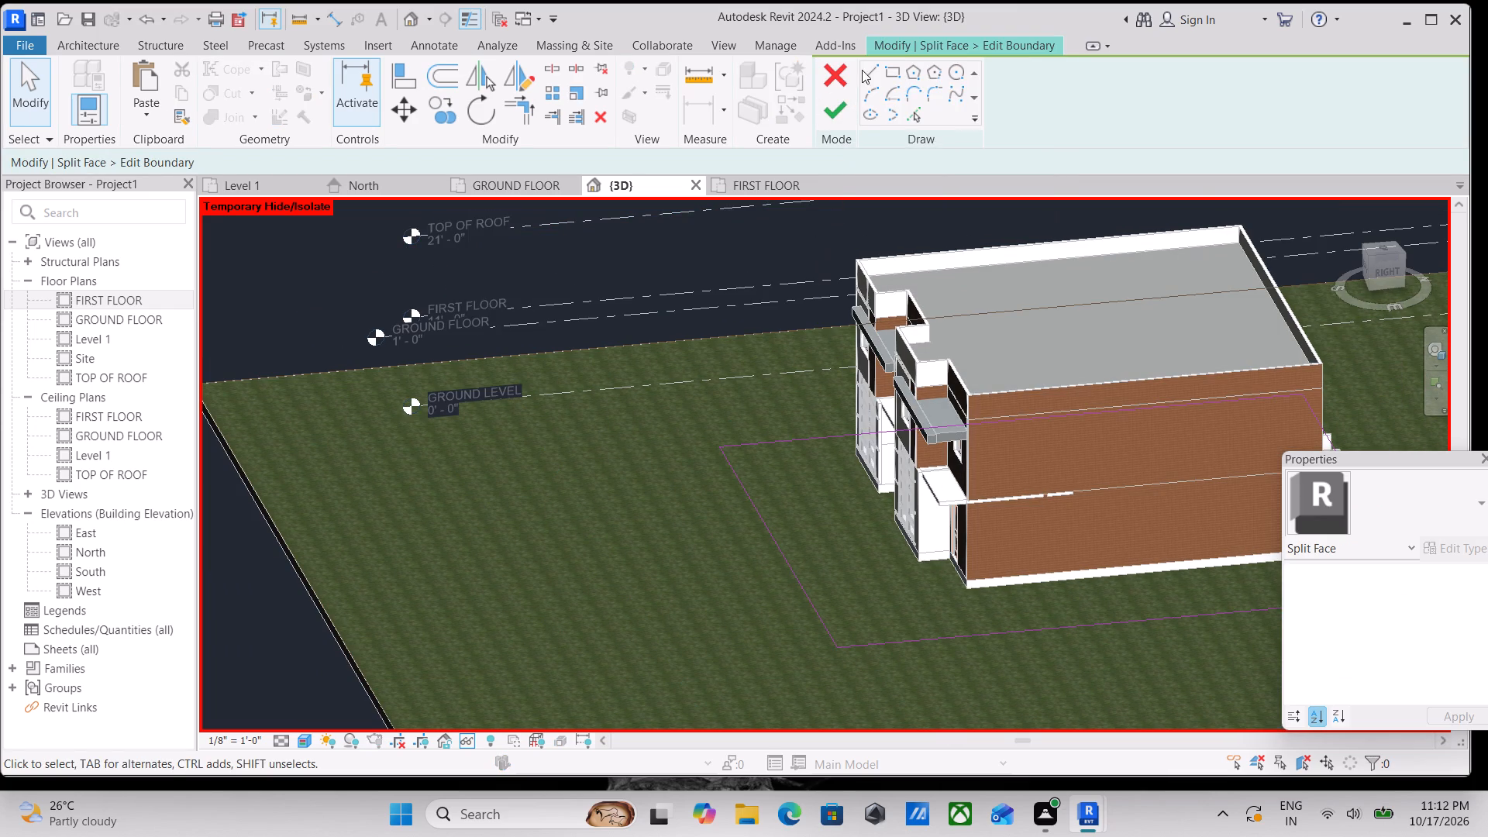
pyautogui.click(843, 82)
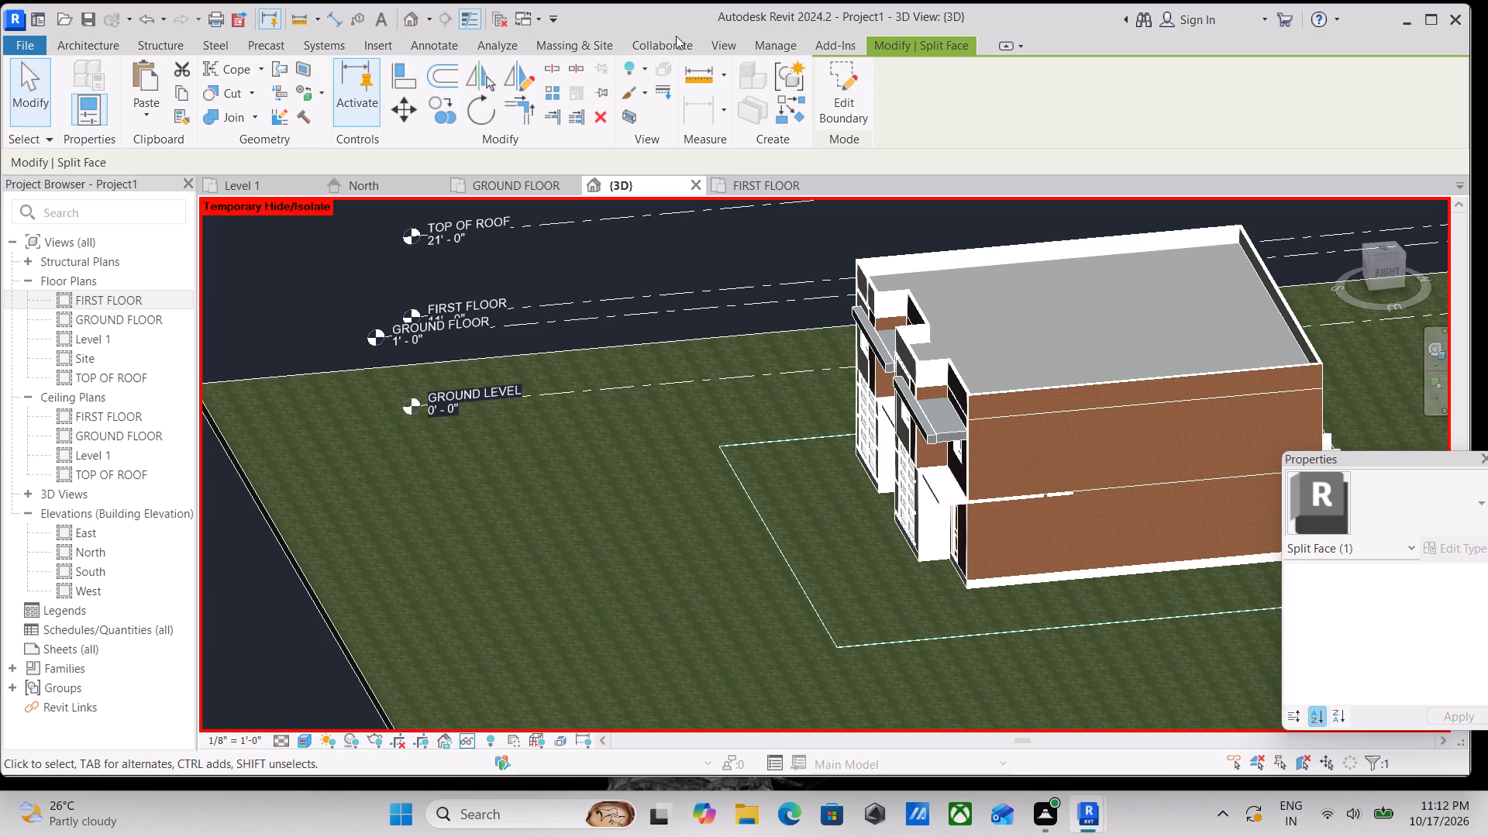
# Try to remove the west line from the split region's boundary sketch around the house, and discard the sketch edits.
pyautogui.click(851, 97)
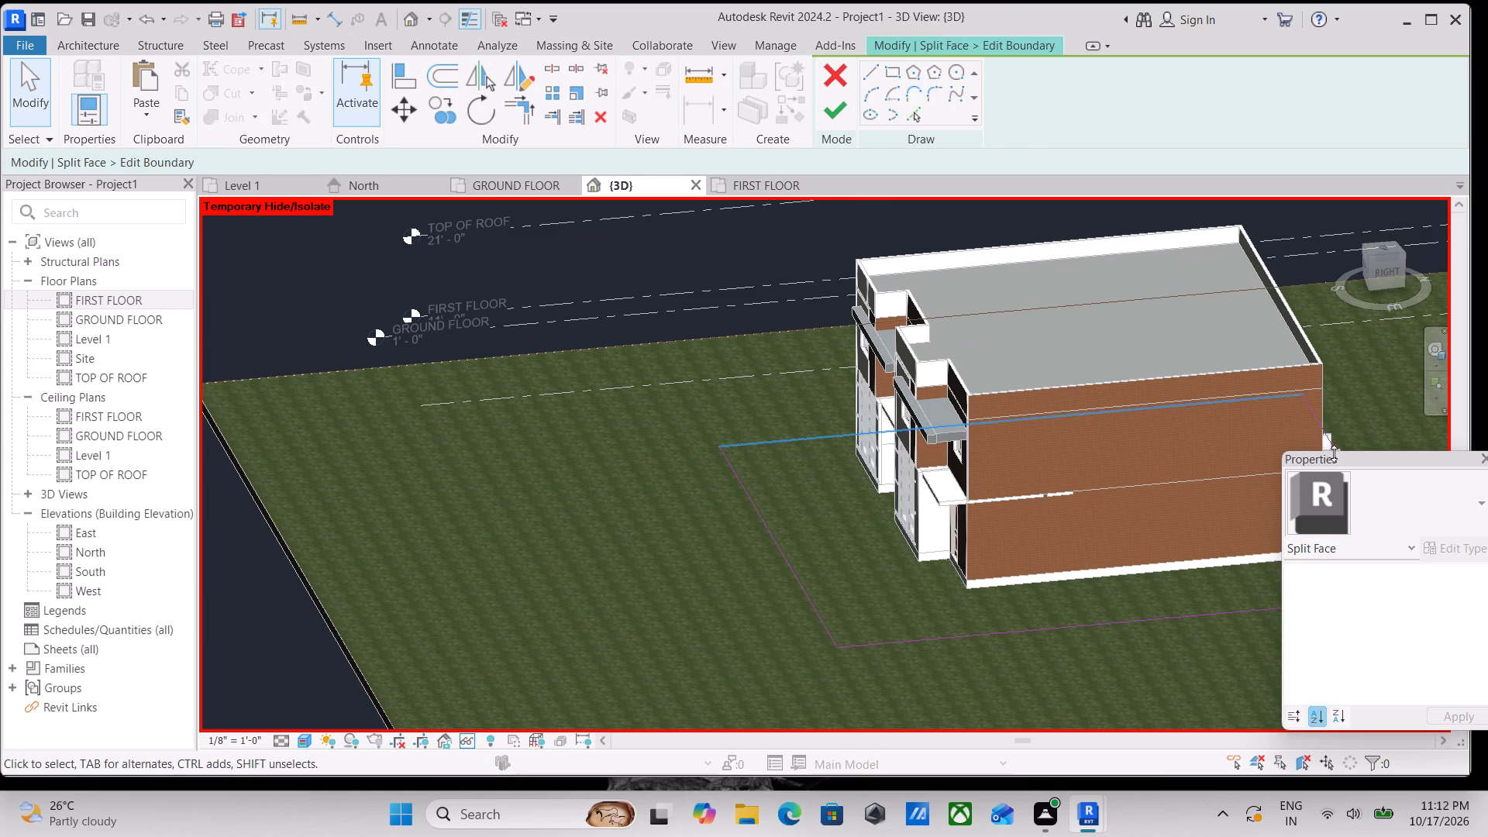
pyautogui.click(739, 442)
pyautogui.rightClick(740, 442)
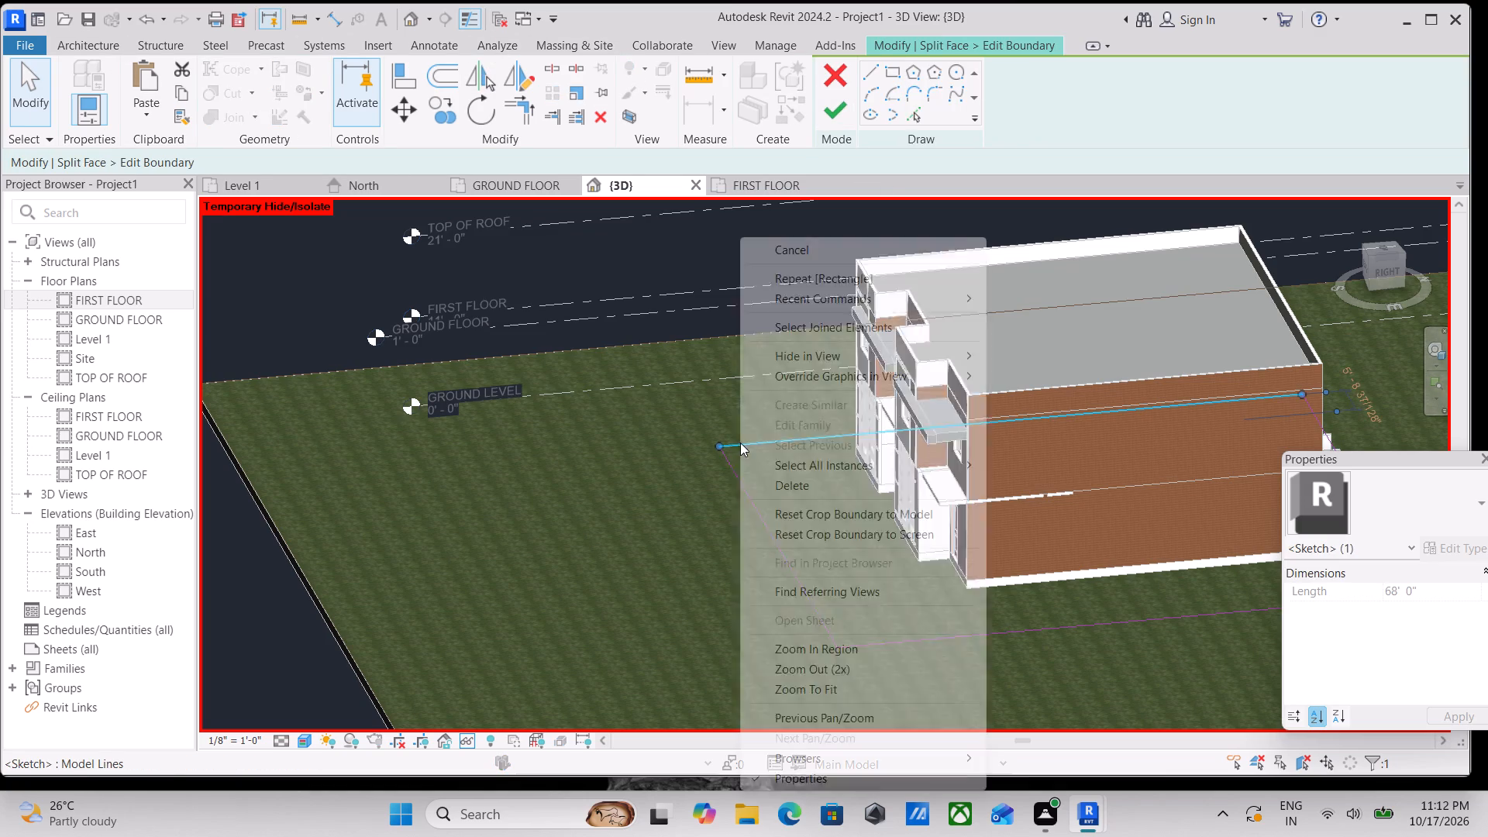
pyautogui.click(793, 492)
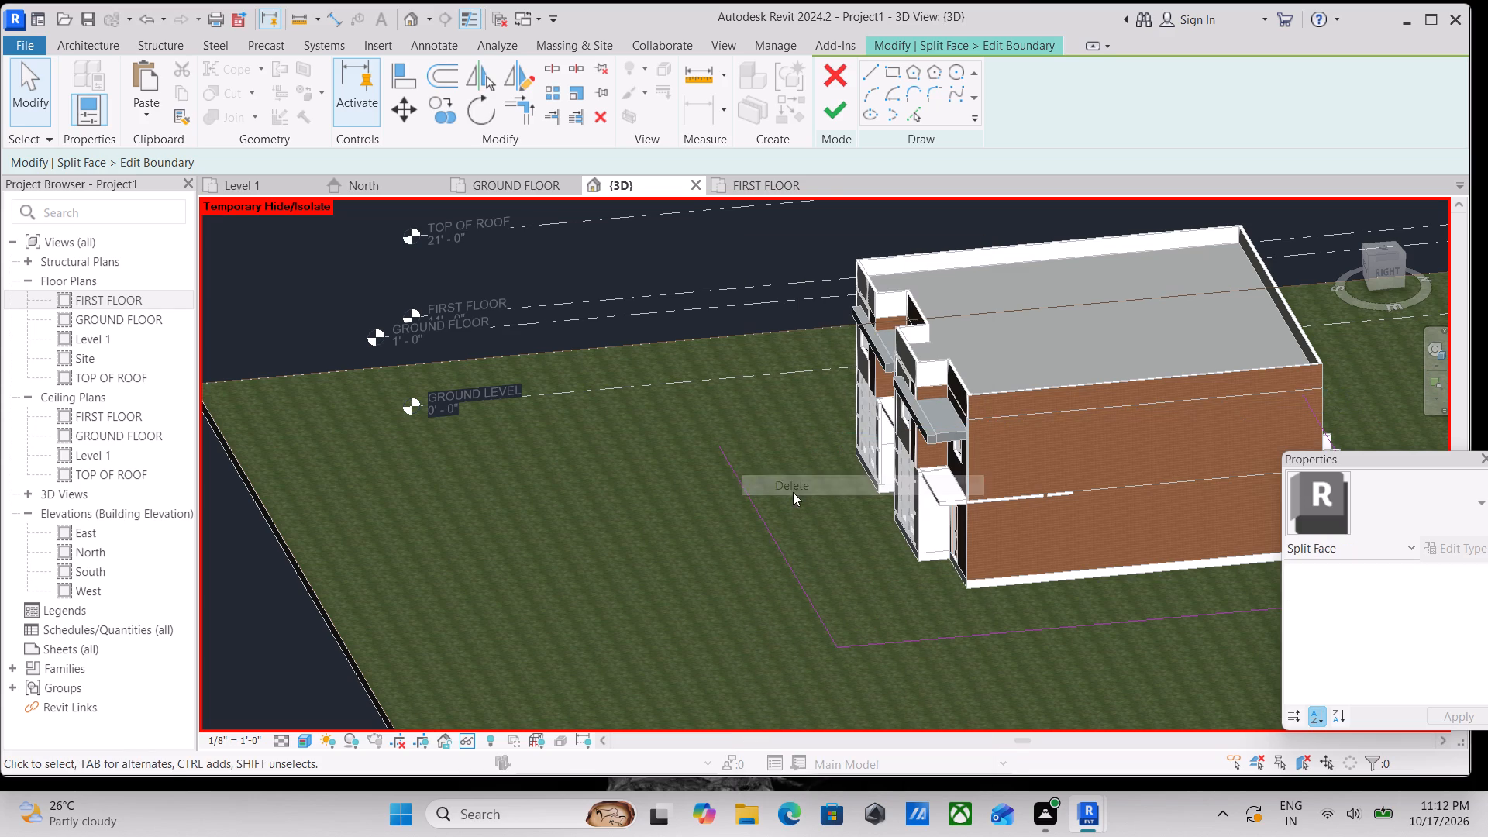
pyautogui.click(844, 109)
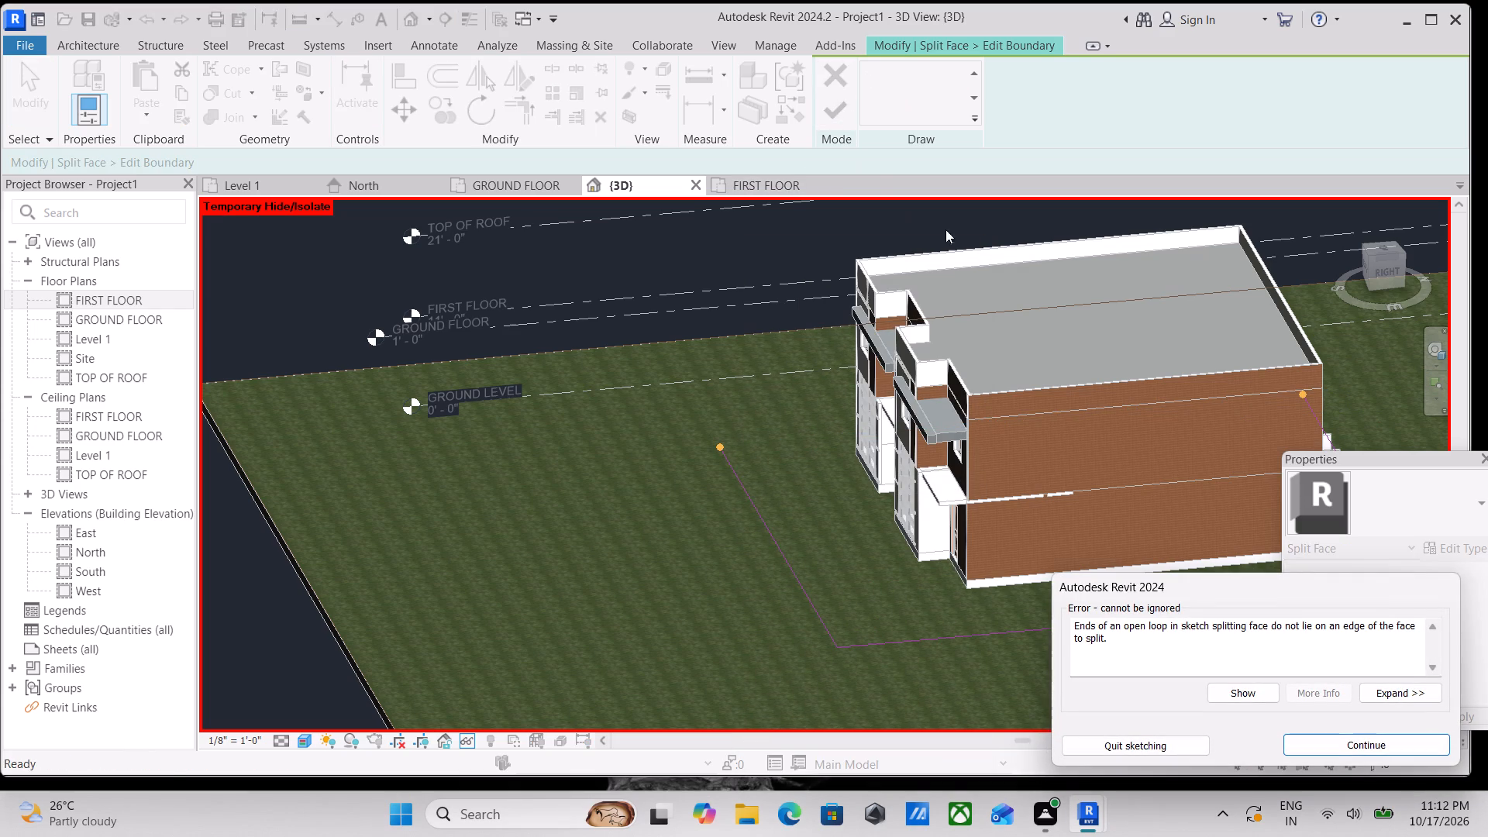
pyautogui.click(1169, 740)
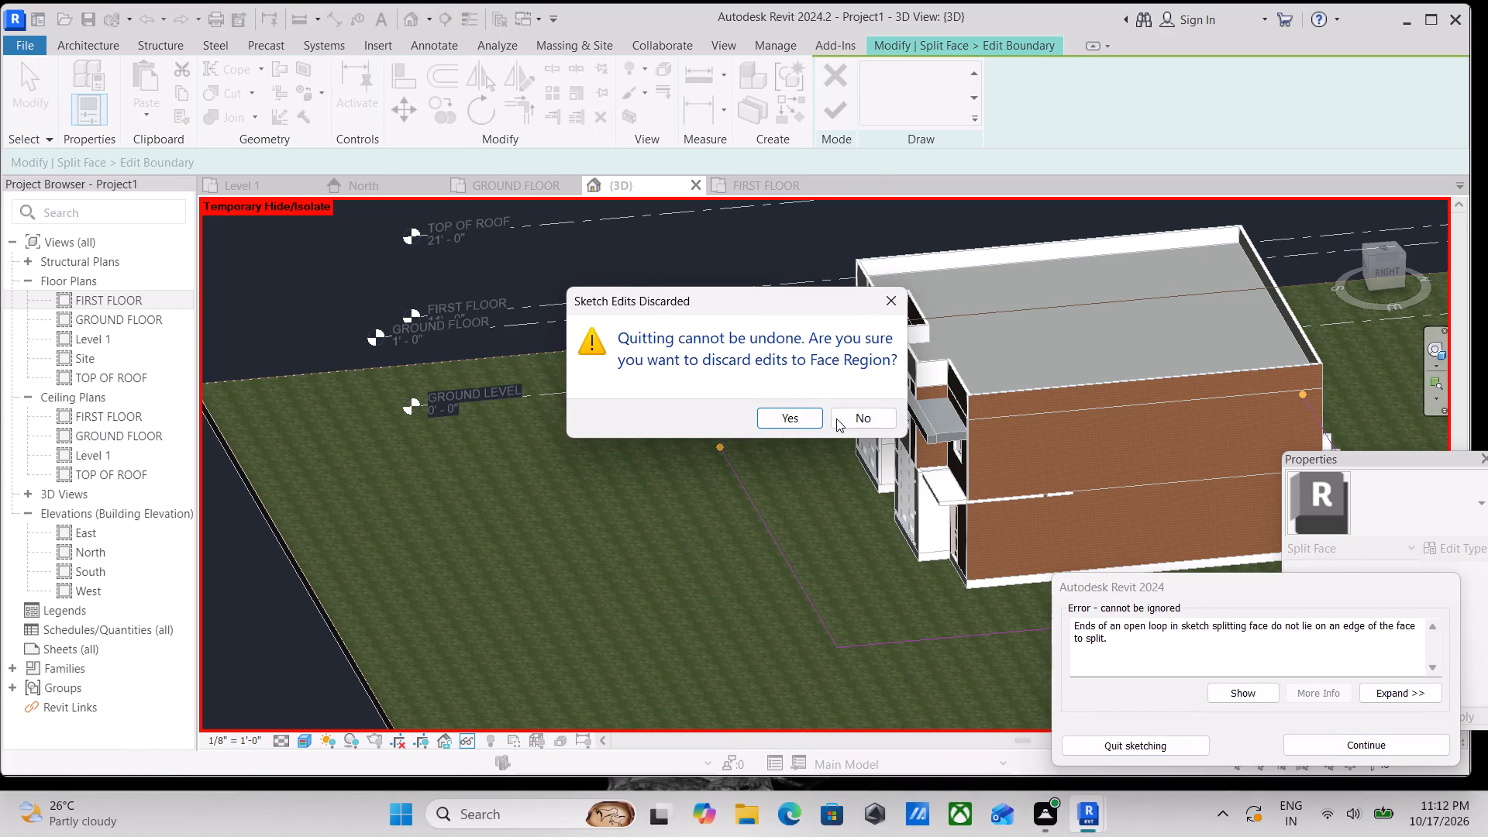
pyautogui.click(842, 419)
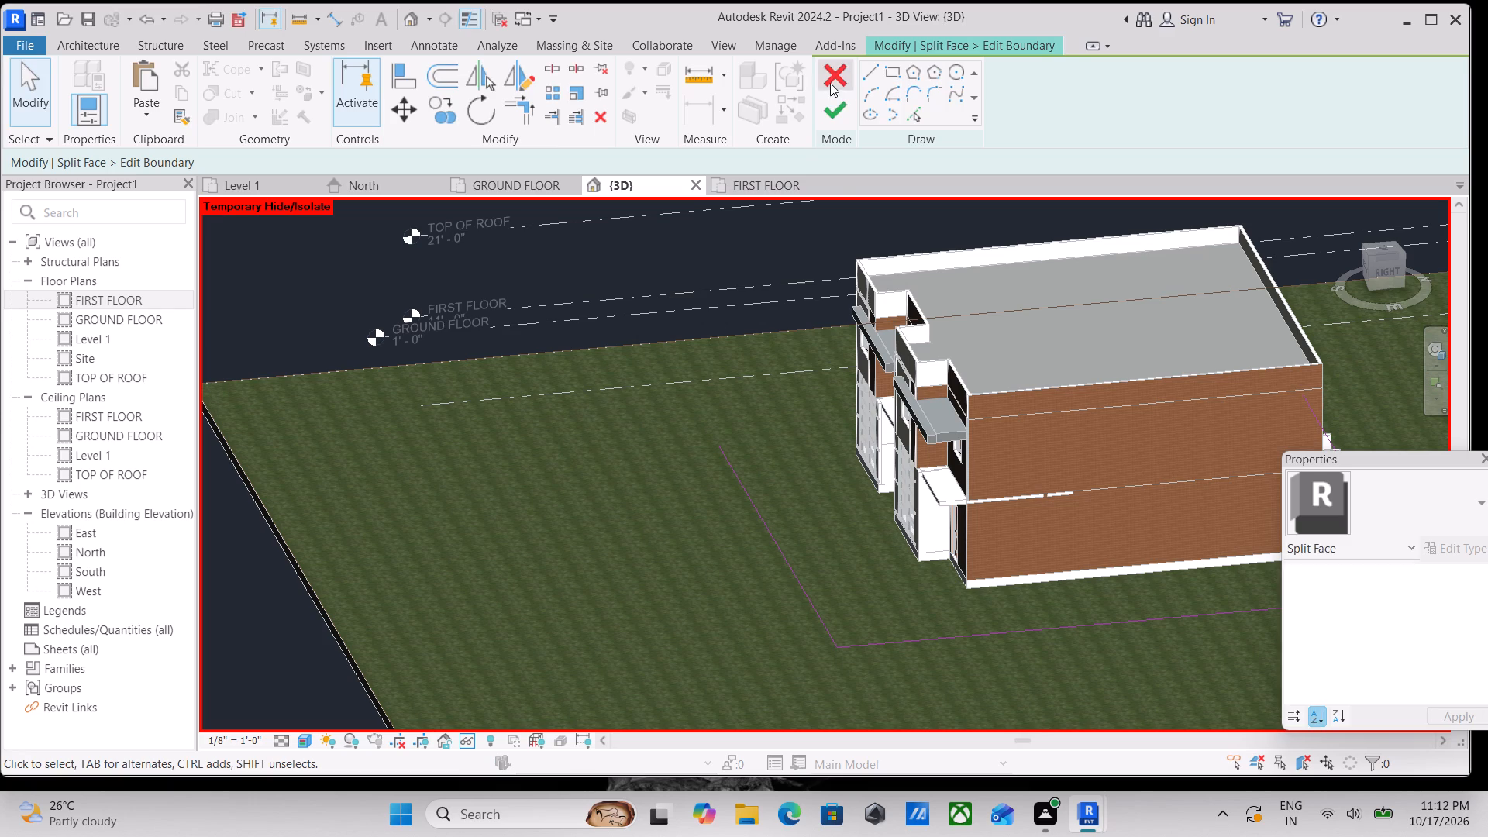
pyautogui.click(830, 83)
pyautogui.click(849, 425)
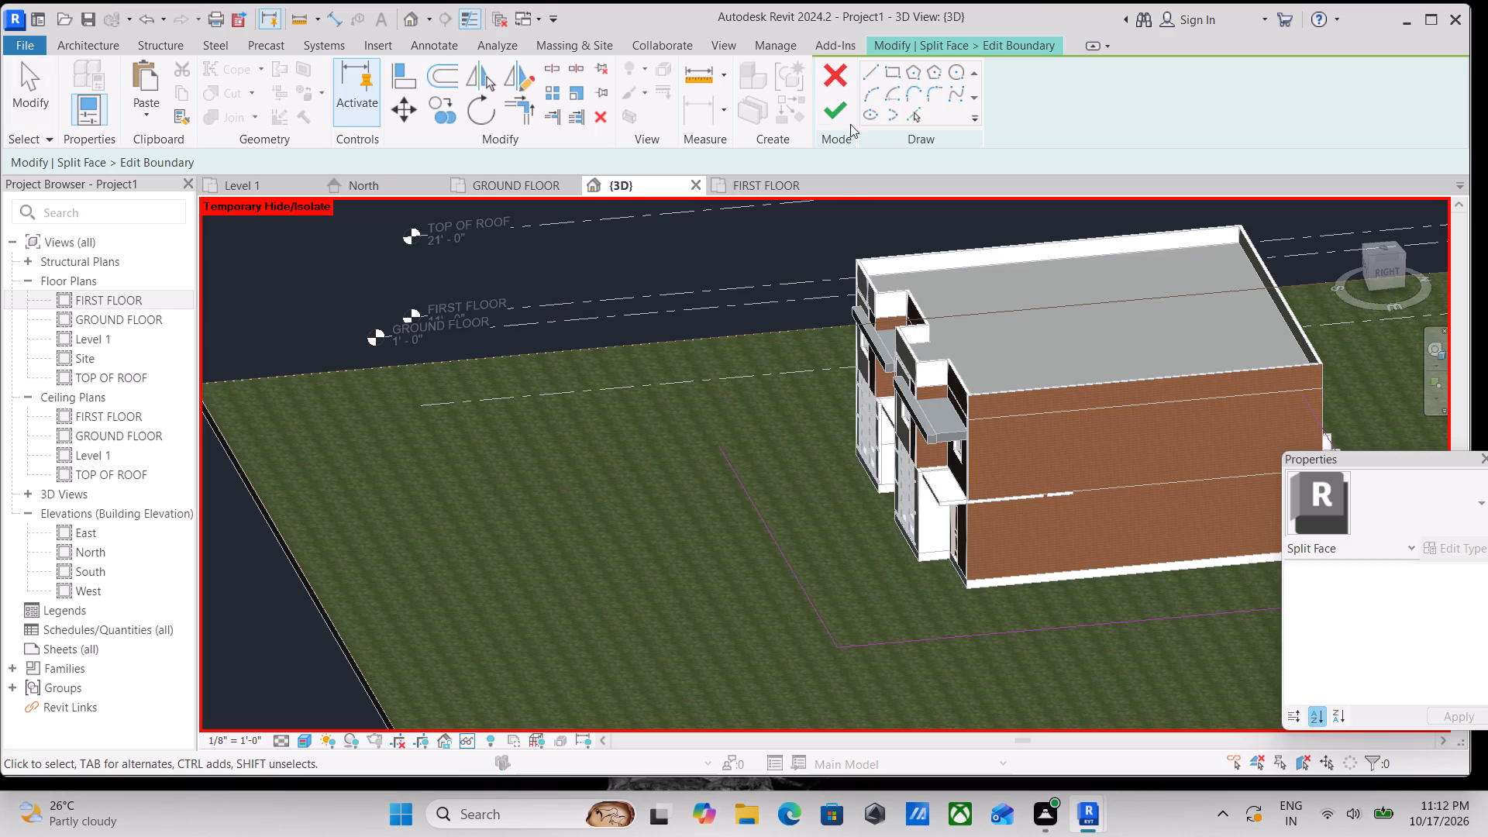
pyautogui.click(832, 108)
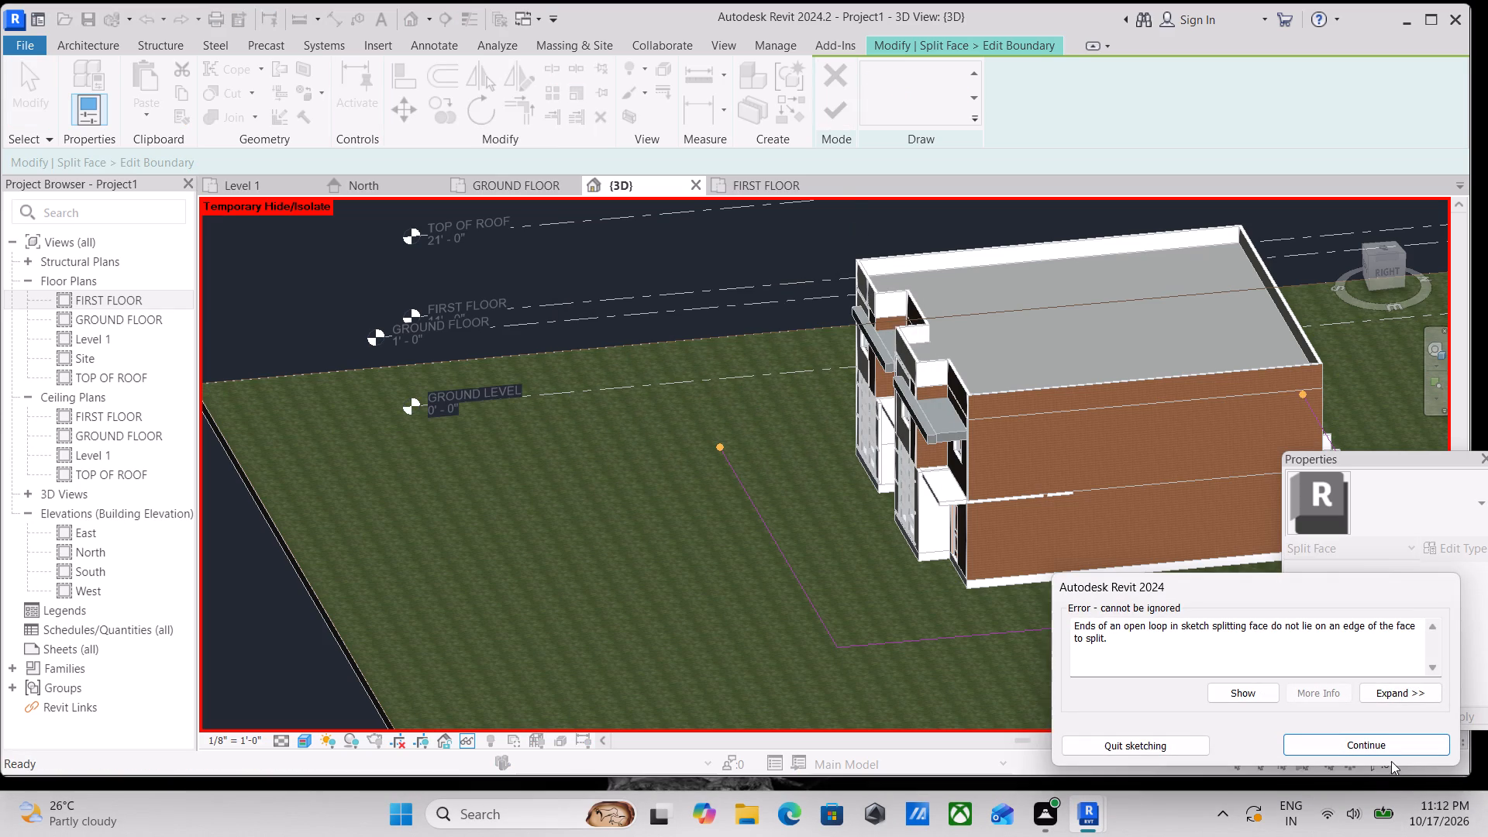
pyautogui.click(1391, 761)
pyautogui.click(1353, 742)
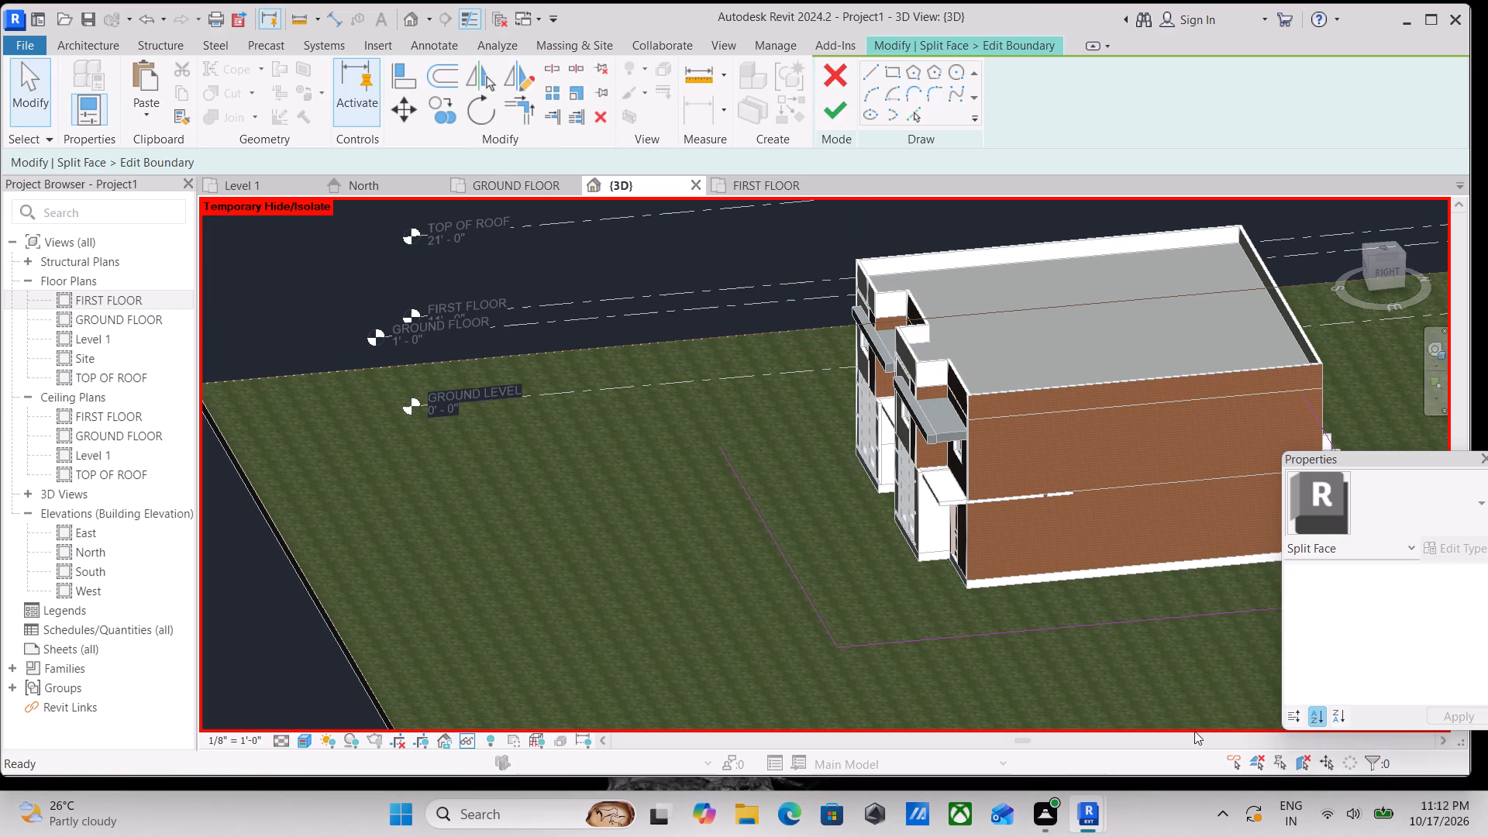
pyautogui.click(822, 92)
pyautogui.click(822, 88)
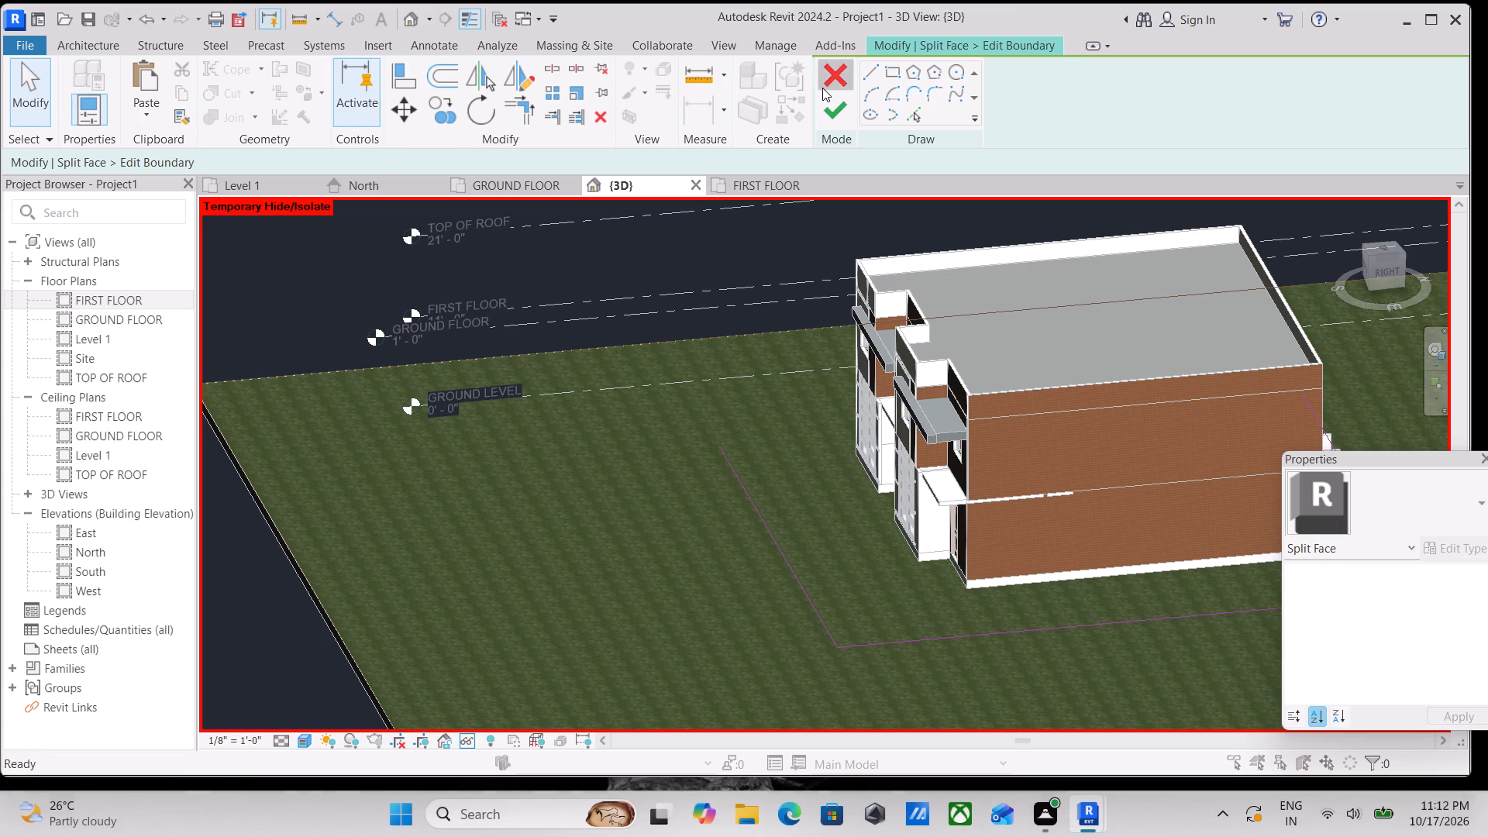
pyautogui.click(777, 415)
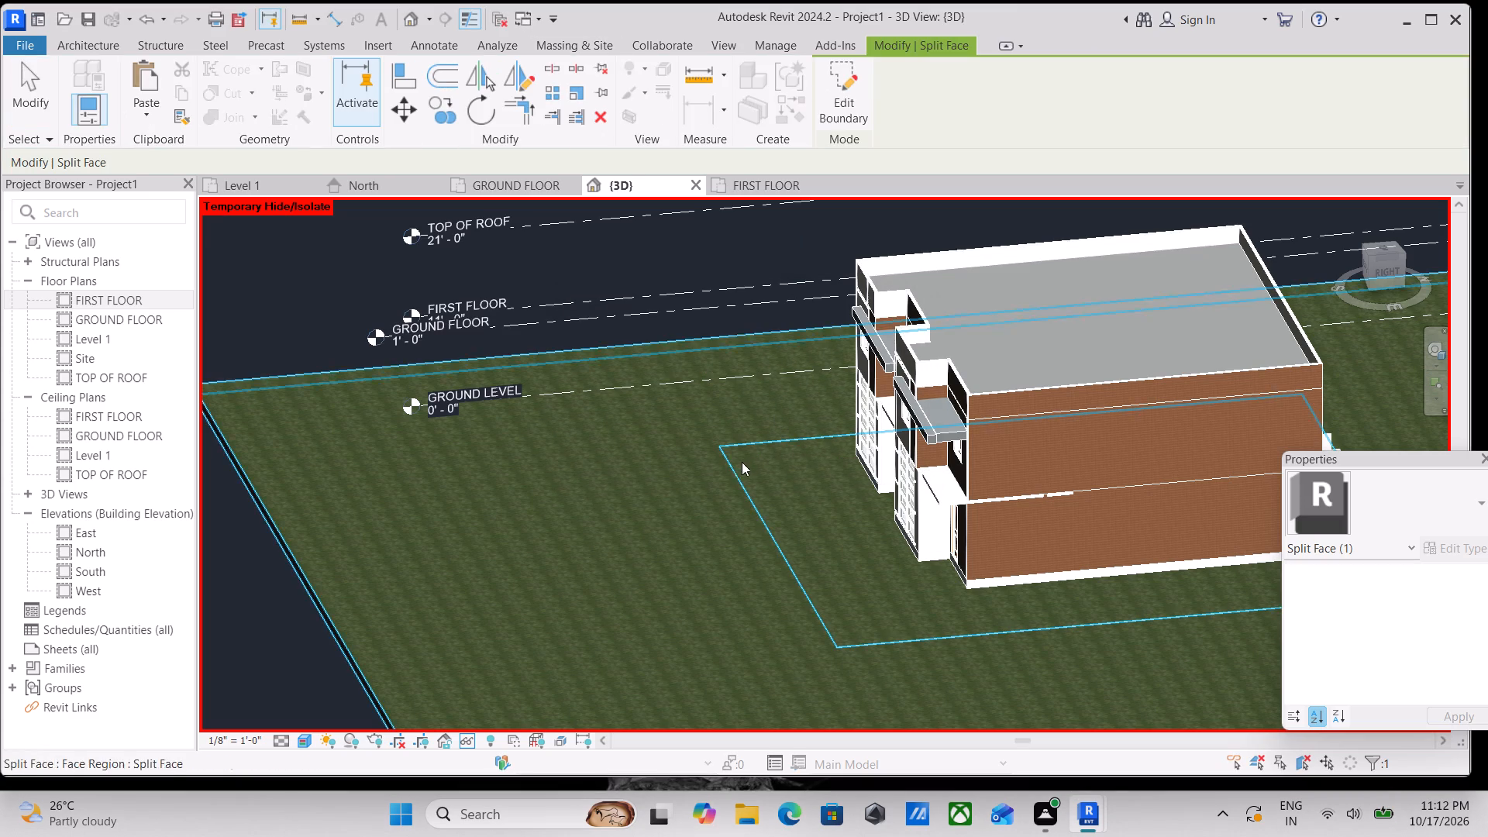
# Delete the split region around the house from the grassland.
pyautogui.click(751, 507)
pyautogui.rightClick(756, 508)
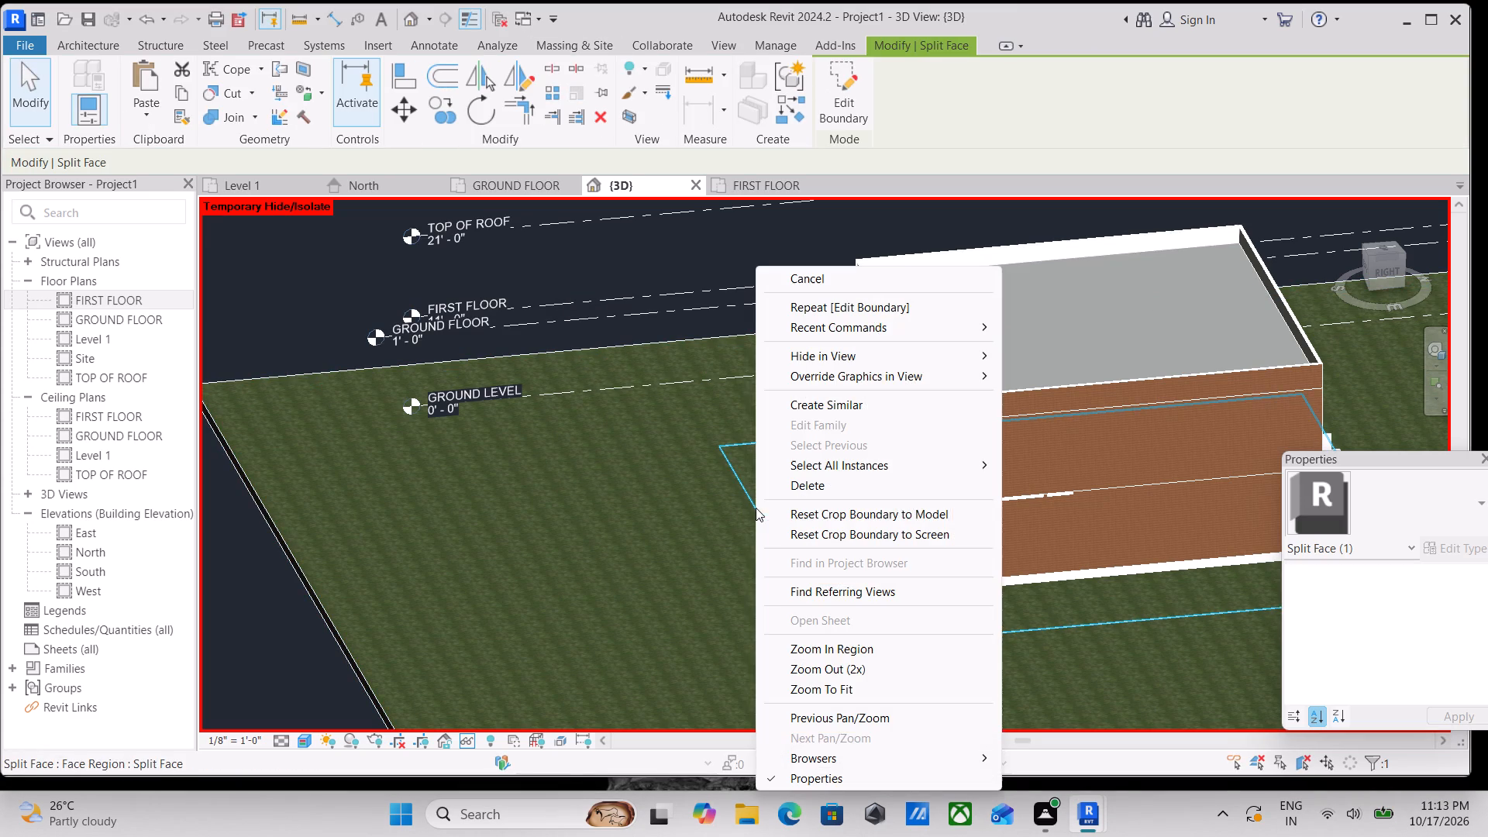
pyautogui.click(773, 489)
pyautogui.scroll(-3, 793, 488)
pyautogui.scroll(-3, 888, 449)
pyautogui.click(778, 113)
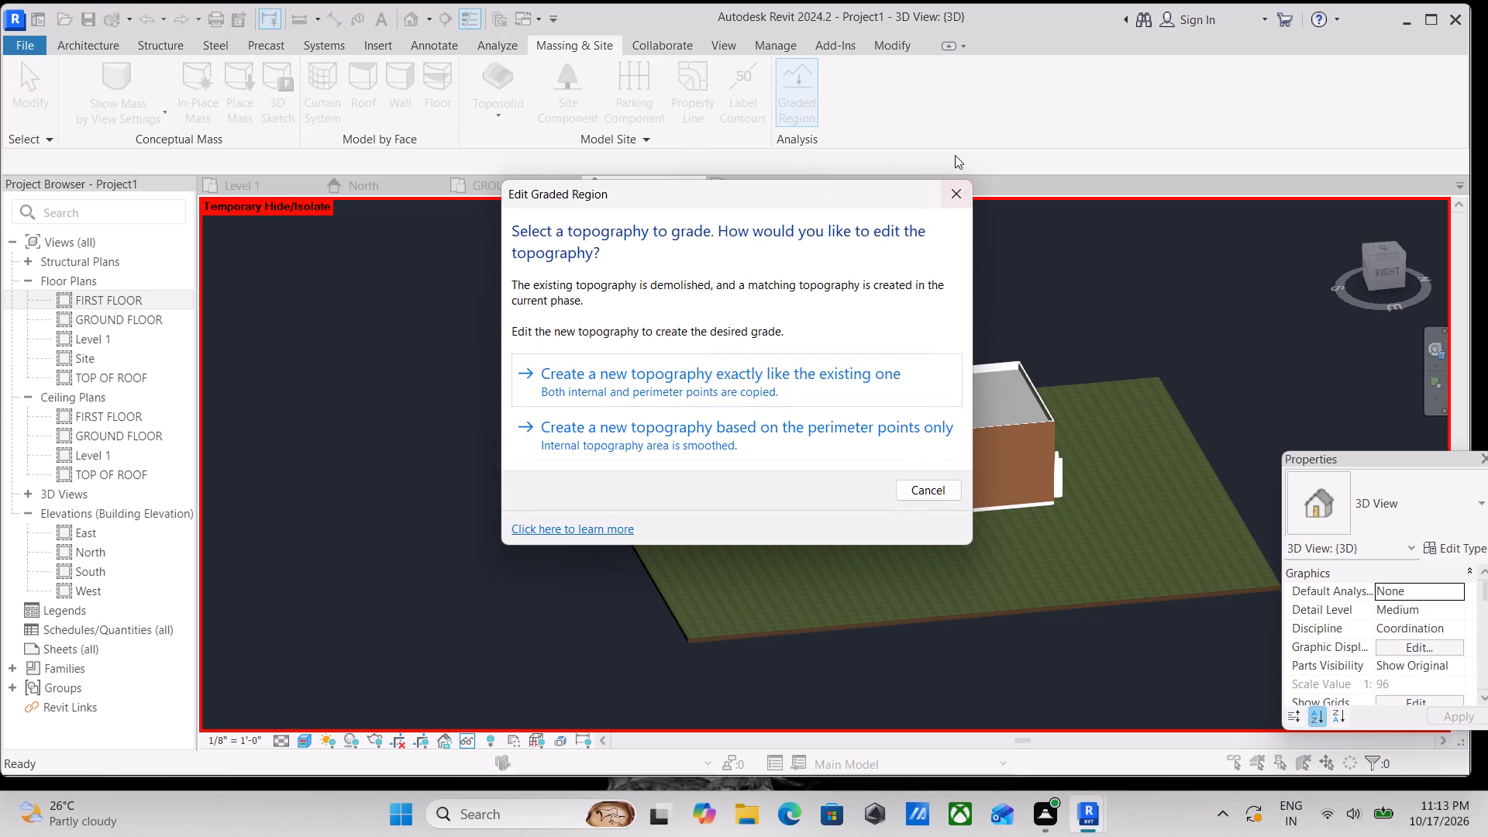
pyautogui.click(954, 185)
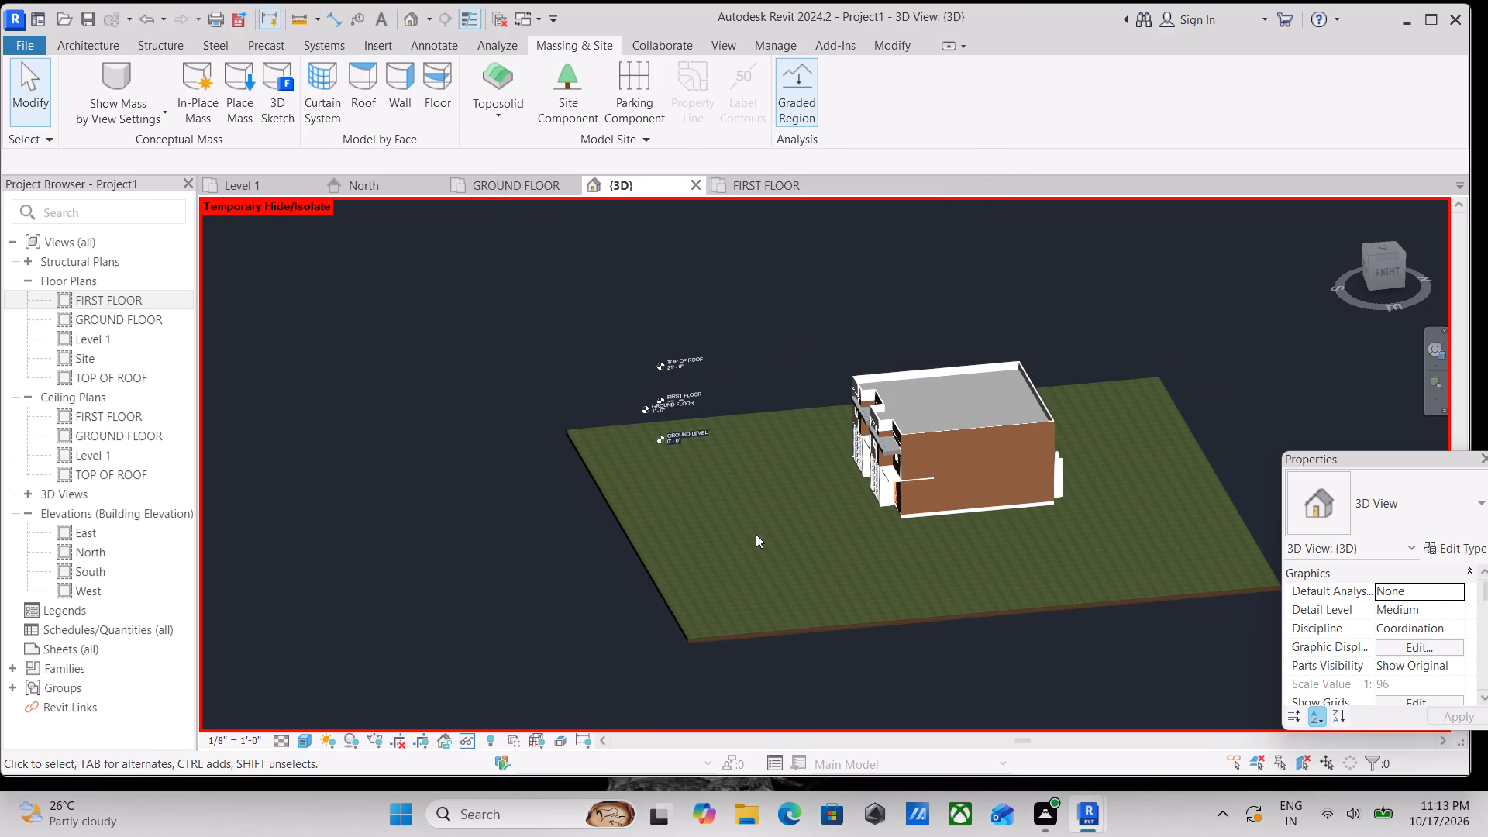
# Sub-divide the grassland toposolid with a rectangular boundary around the house, drawn from above, enclosing about 4,007 SF.
pyautogui.click(661, 587)
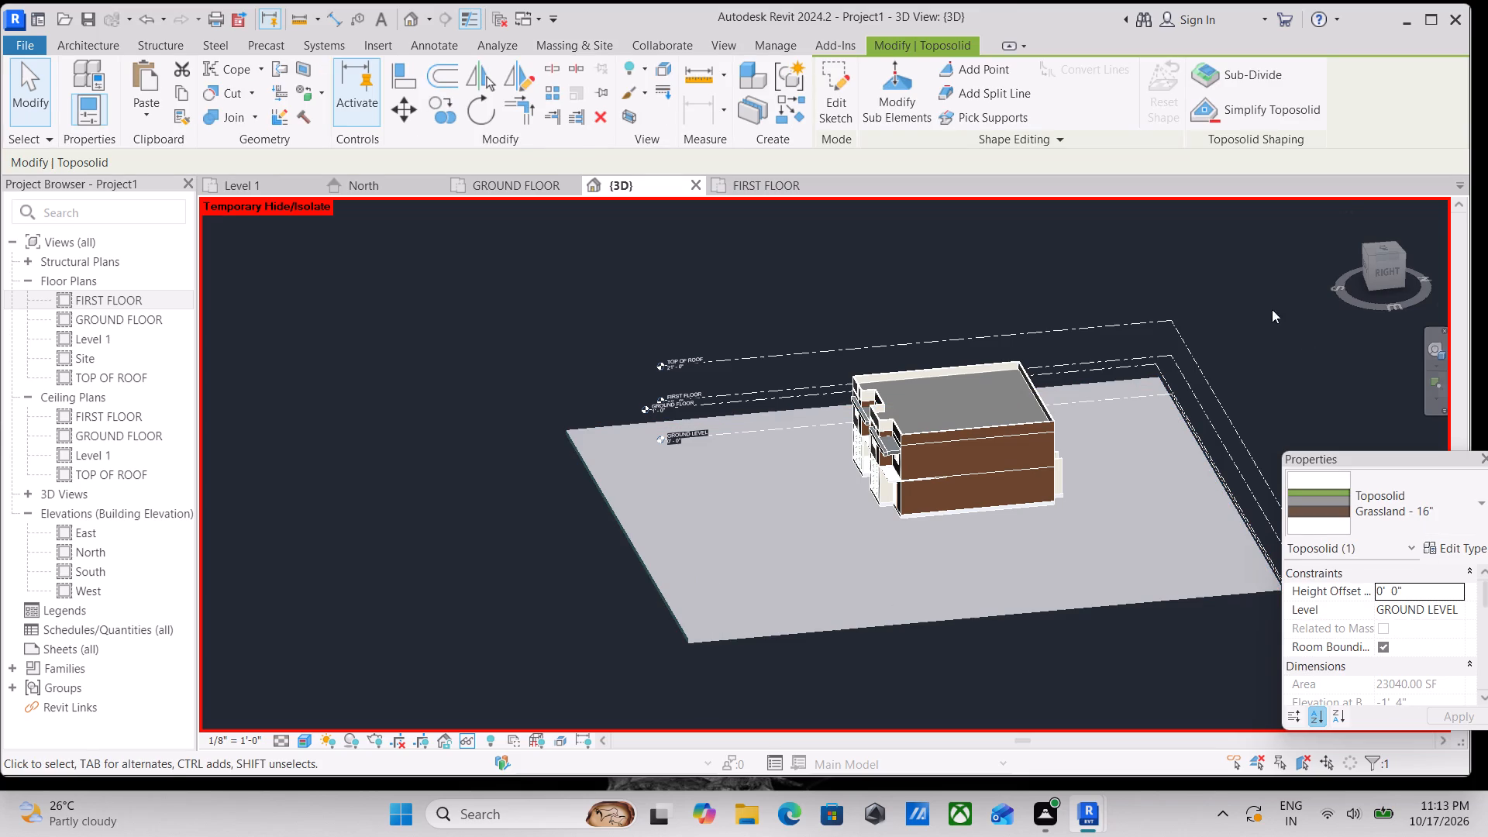
pyautogui.click(1264, 71)
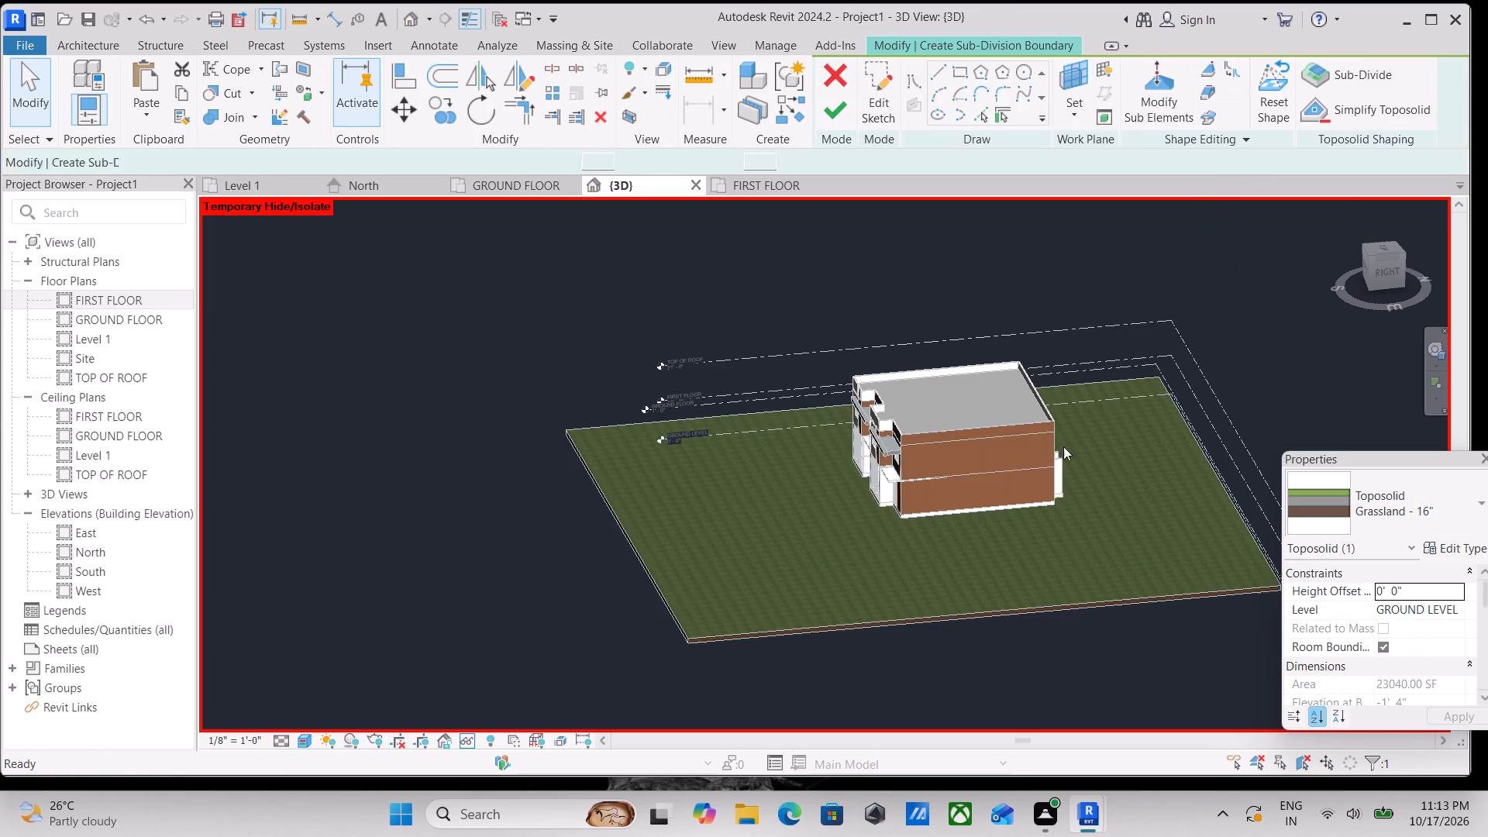
pyautogui.scroll(-2, 846, 570)
pyautogui.scroll(-1, 859, 501)
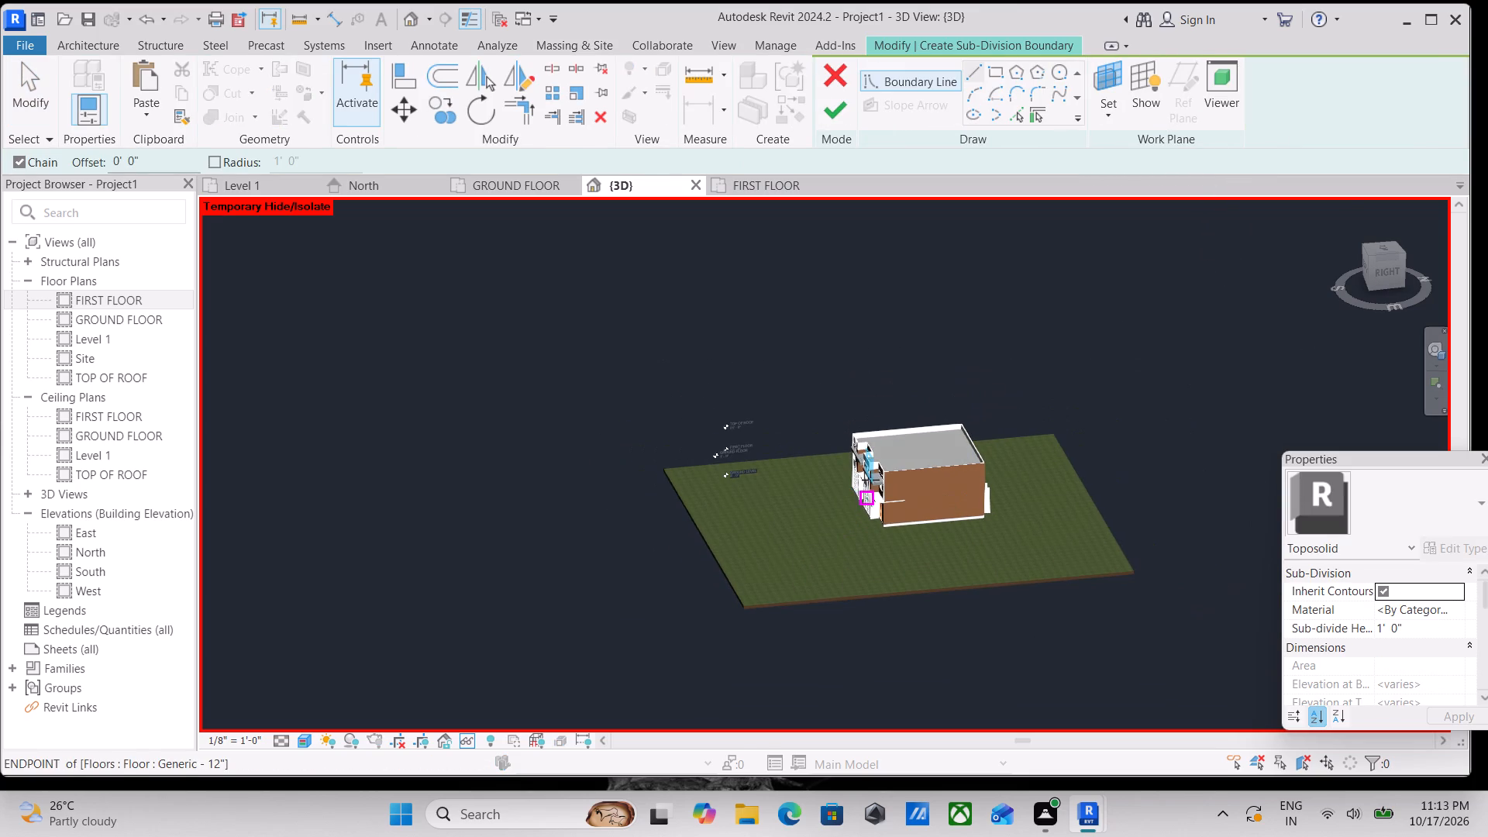
pyautogui.keyDown('shift'); pyautogui.moveTo(884, 425); pyautogui.dragTo(1080, 755, button='middle'); pyautogui.keyUp('shift')
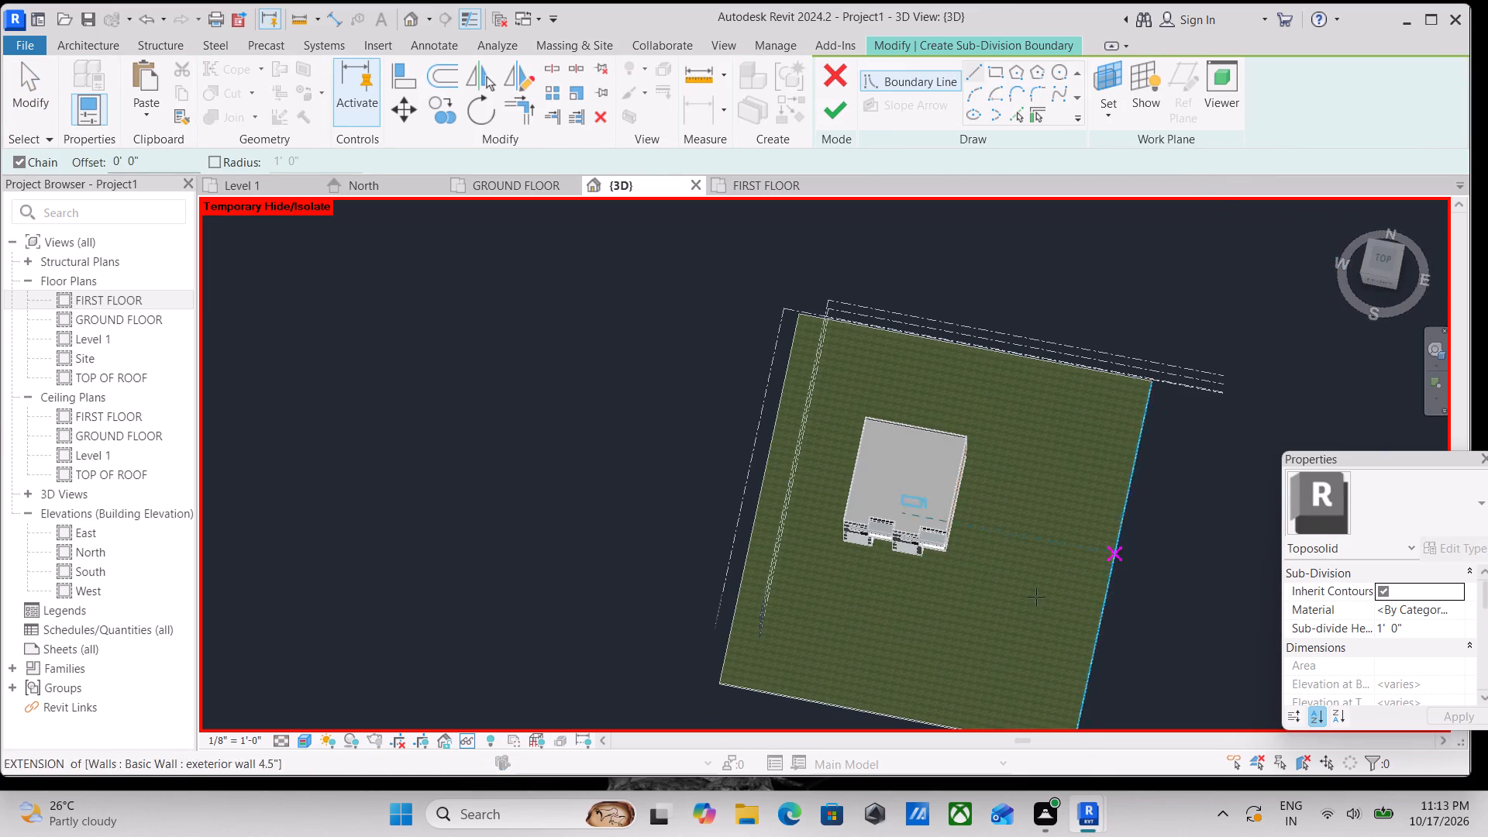
pyautogui.keyDown('shift'); pyautogui.moveTo(970, 628); pyautogui.dragTo(1020, 697, button='middle'); pyautogui.keyUp('shift')
pyautogui.keyDown('shift'); pyautogui.scroll(1, 1049, 660); pyautogui.keyUp('shift')
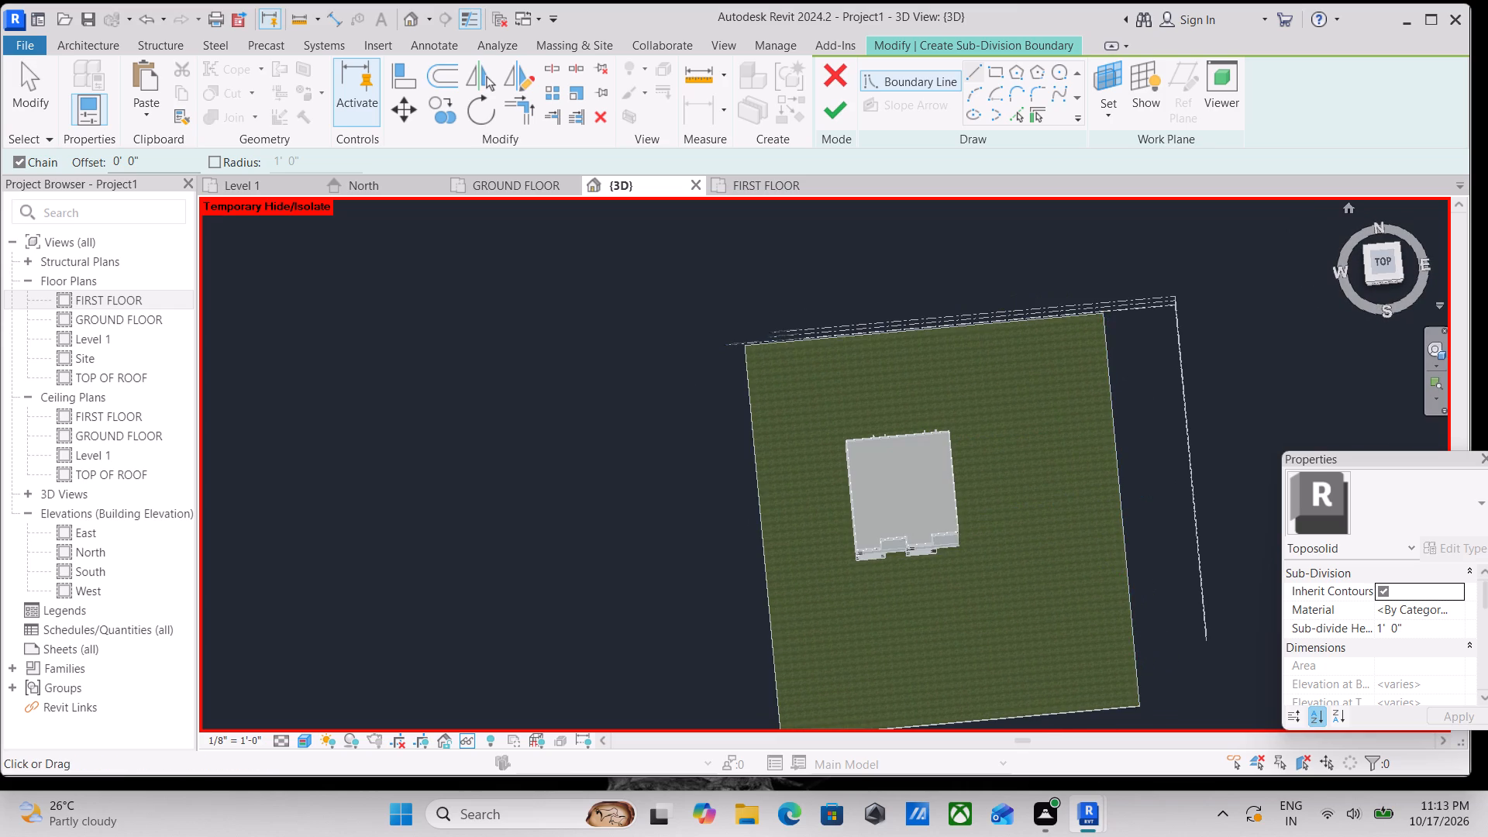
pyautogui.click(1382, 268)
pyautogui.scroll(3, 853, 630)
pyautogui.scroll(1, 868, 493)
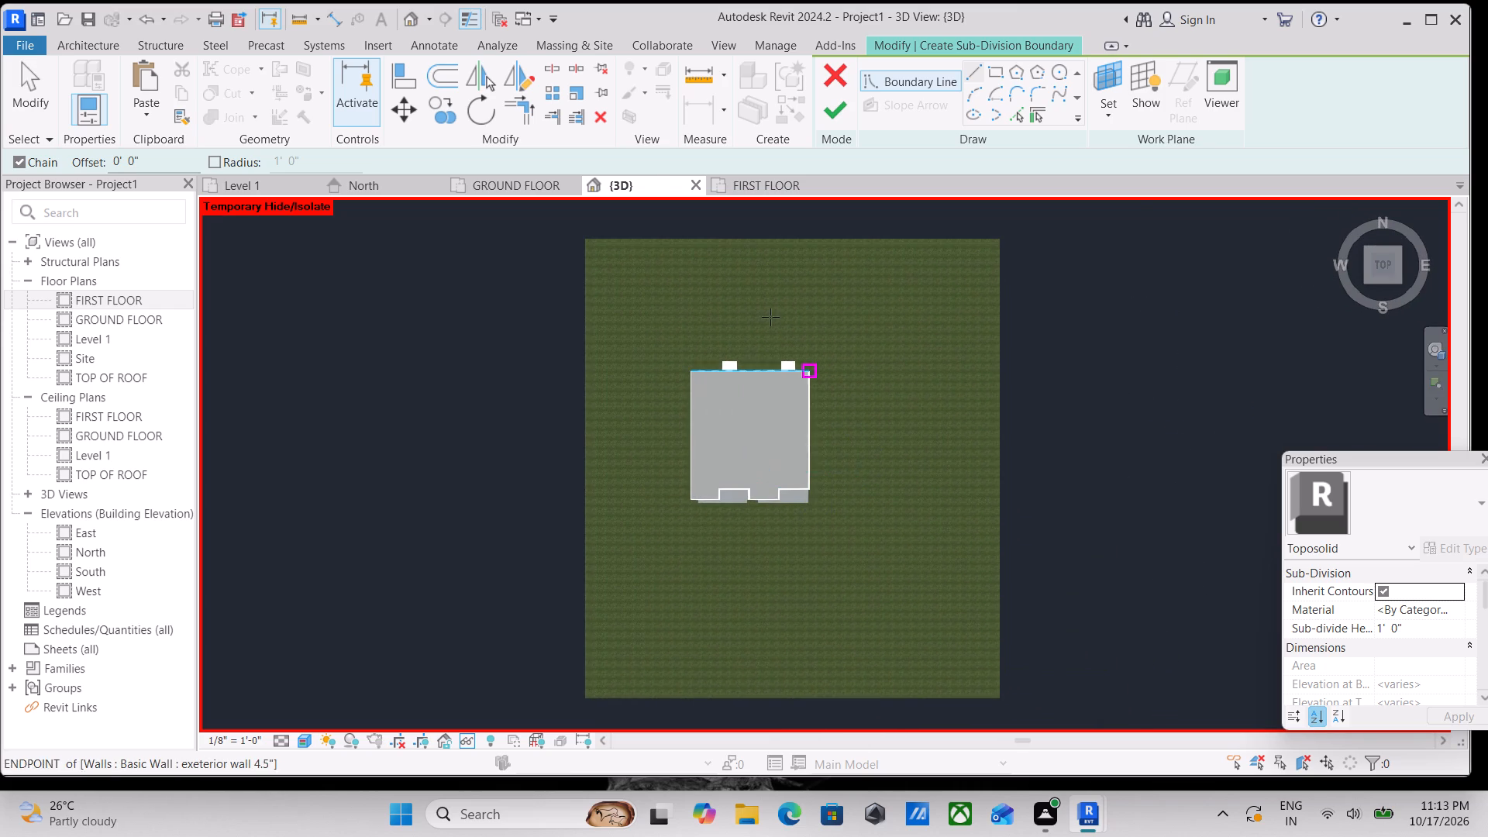
pyautogui.scroll(3, 742, 288)
pyautogui.click(637, 369)
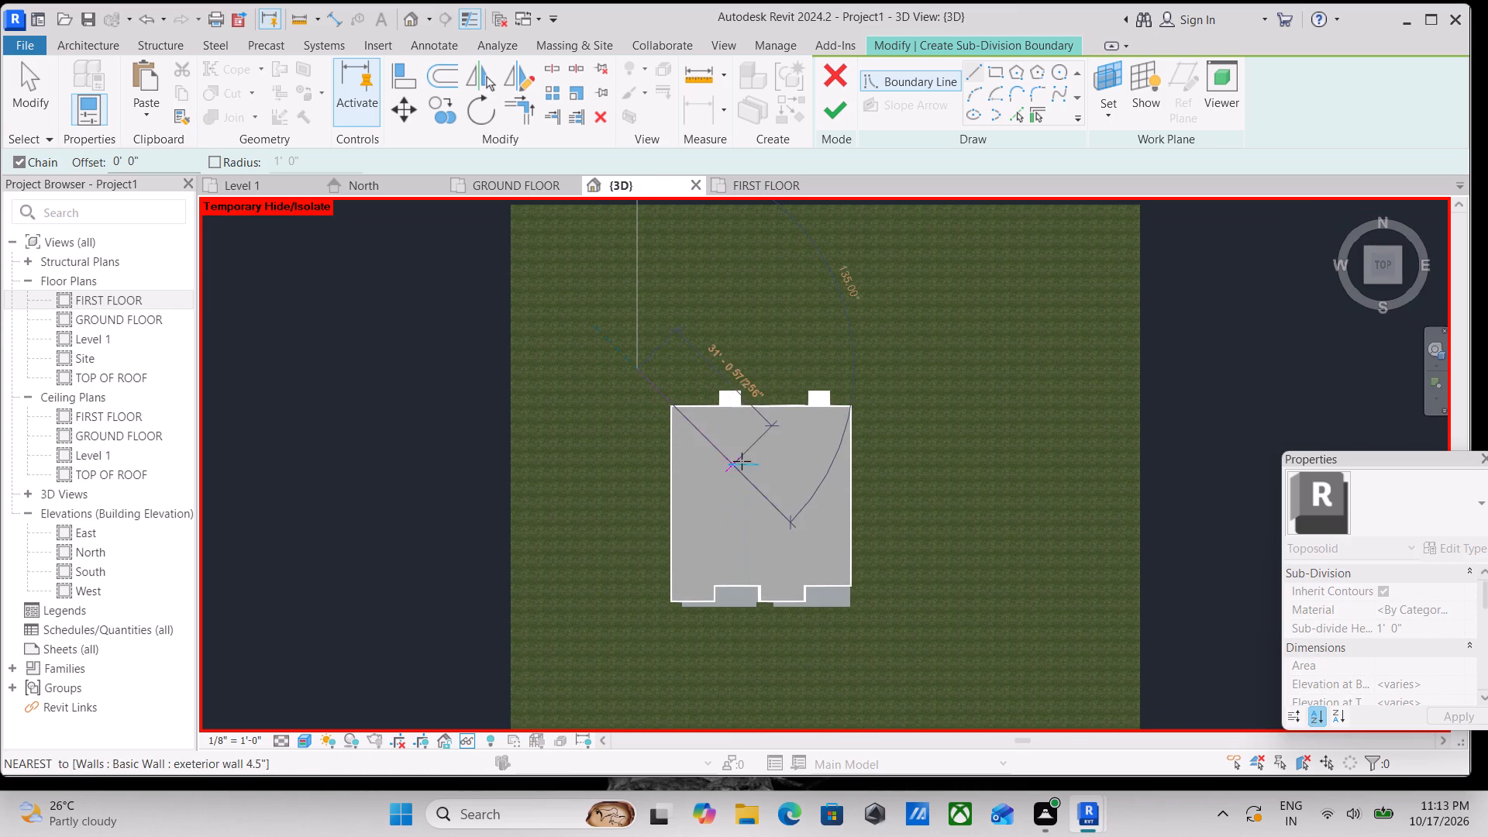
pyautogui.press('Escape')
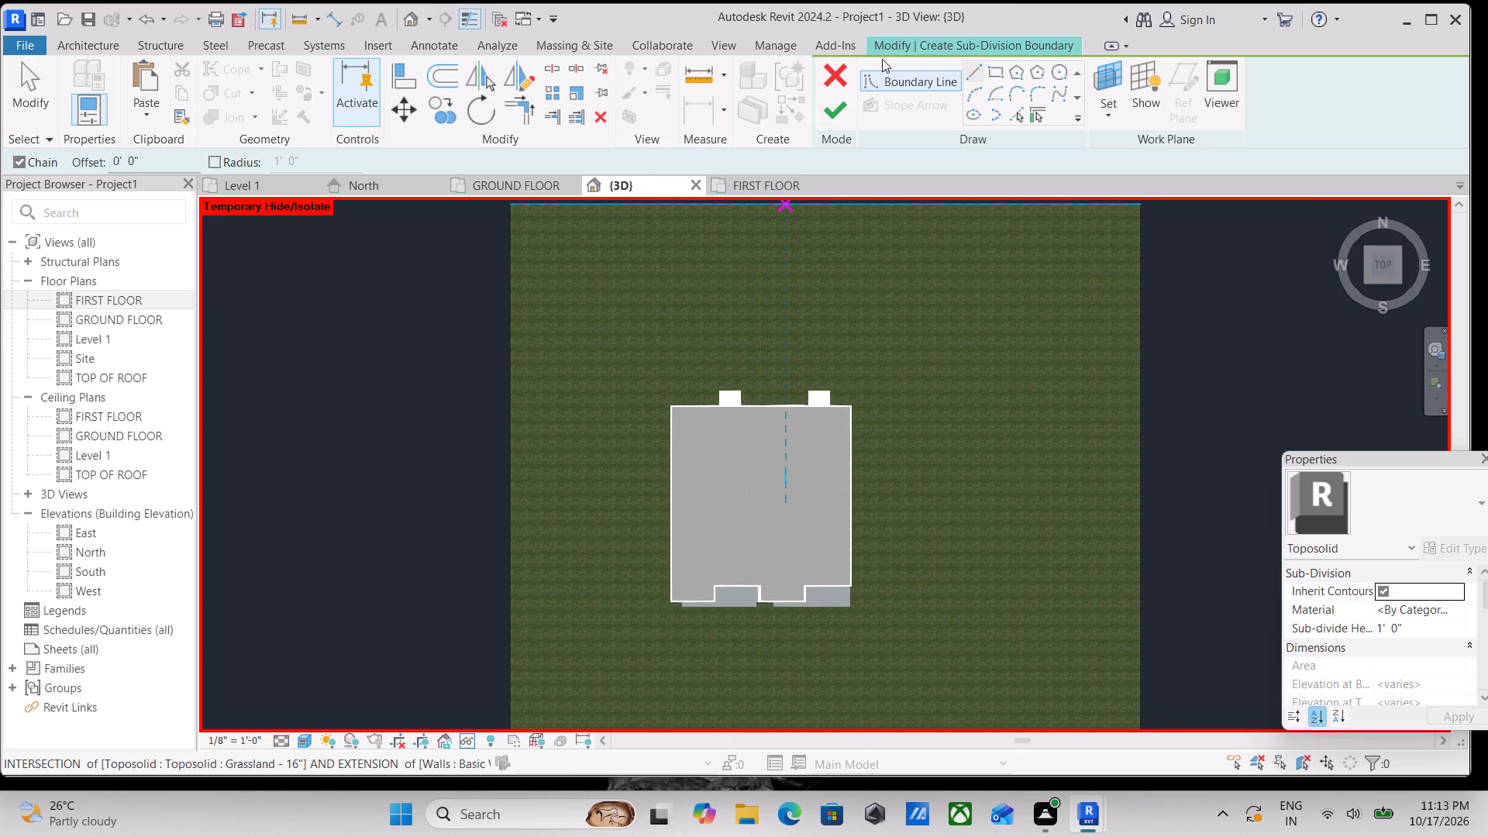
pyautogui.click(994, 68)
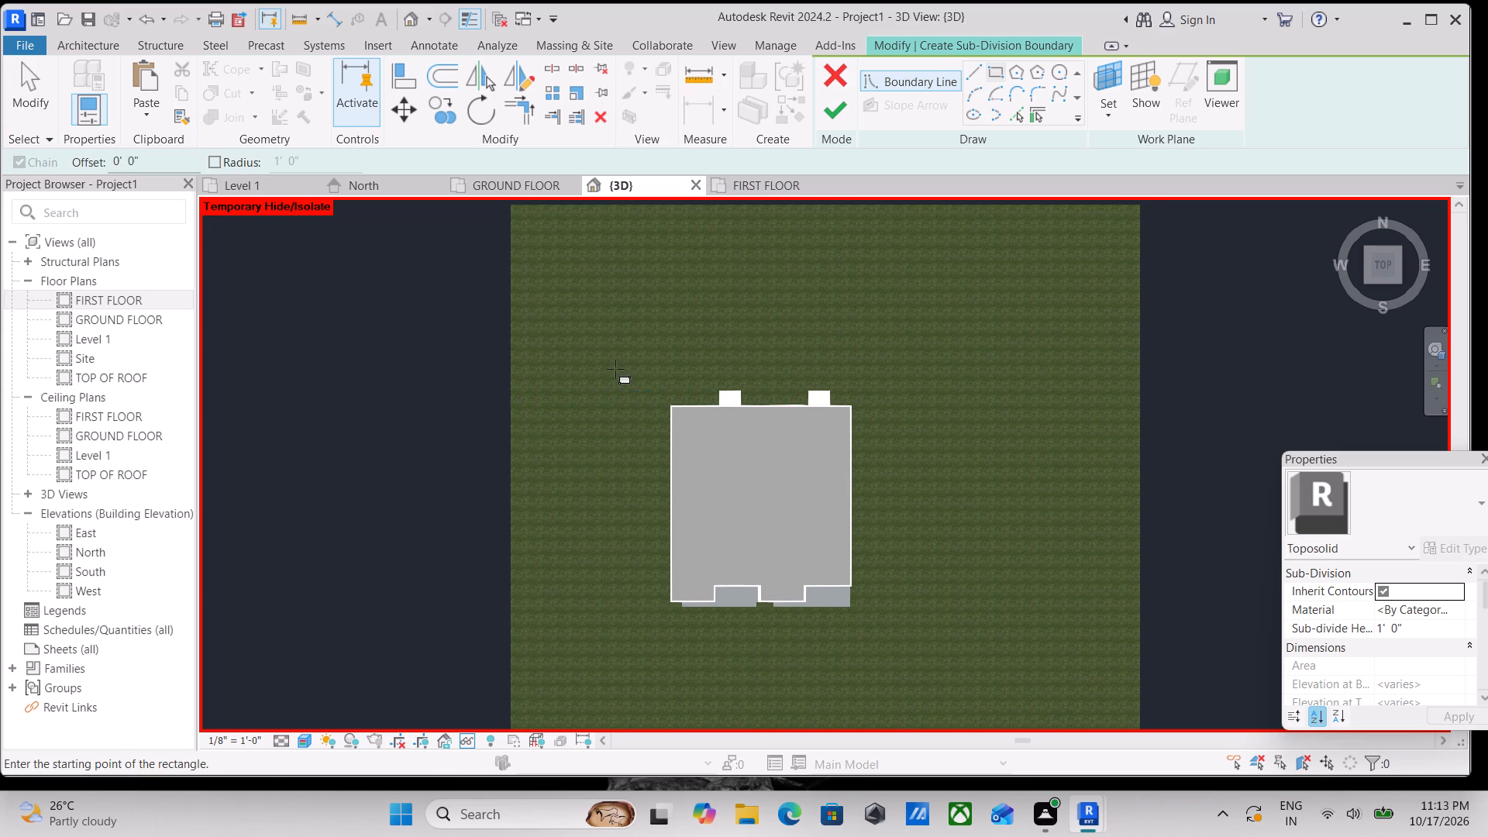
pyautogui.click(642, 372)
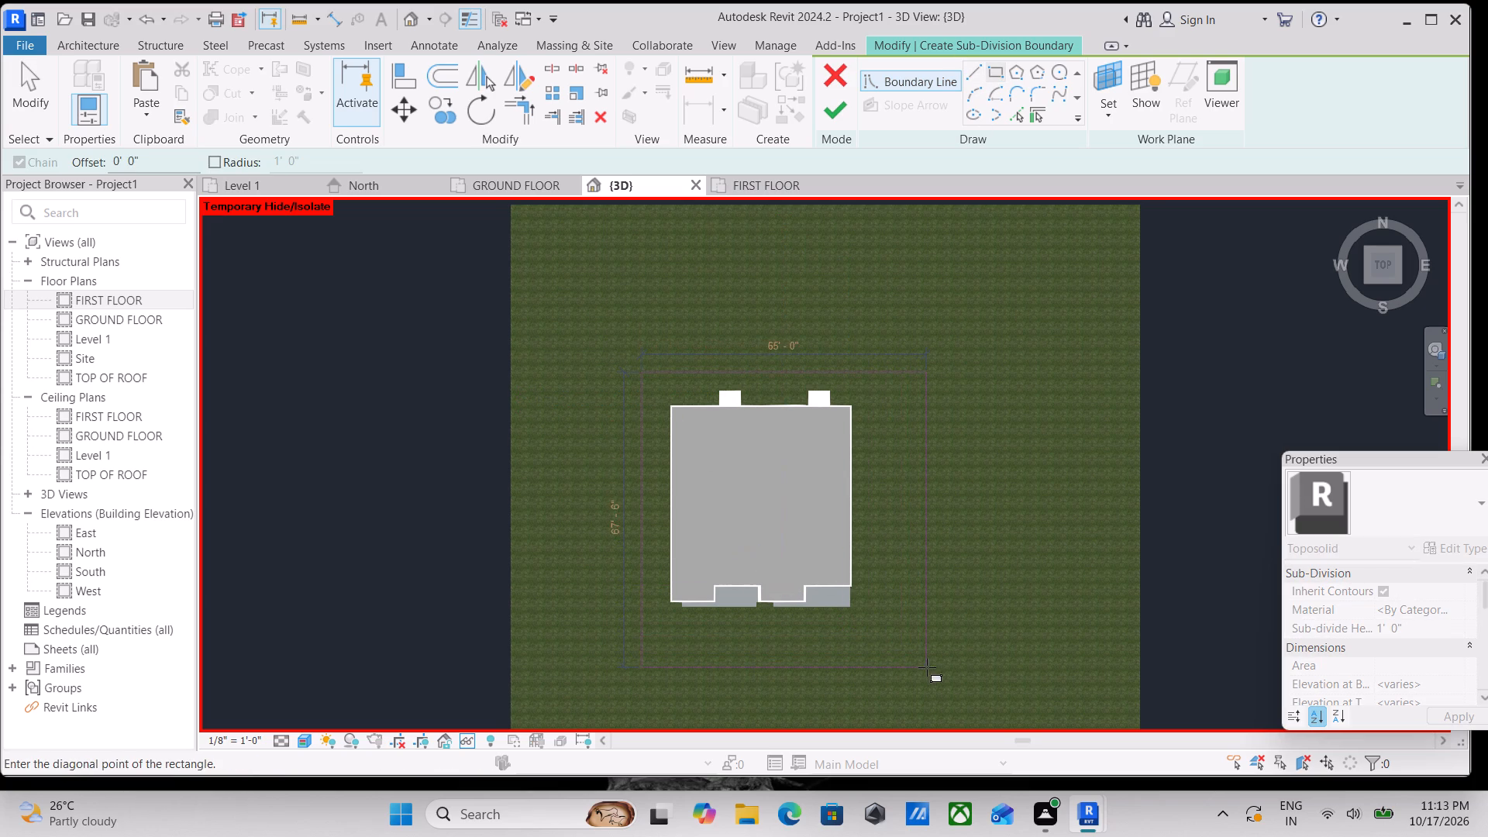
pyautogui.click(897, 672)
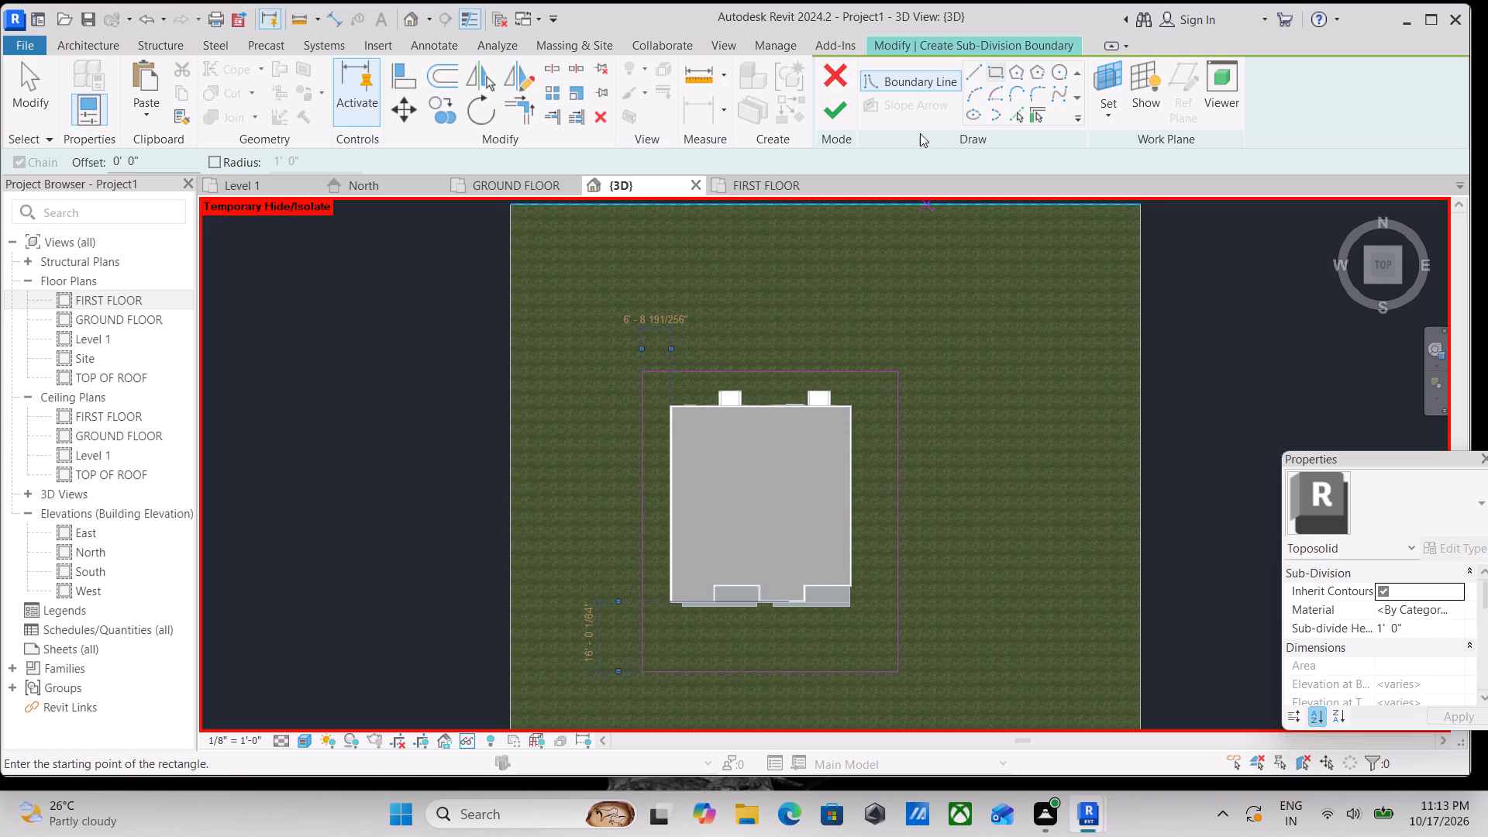
pyautogui.click(843, 113)
pyautogui.scroll(-4, 935, 499)
pyautogui.press('Escape')
# Examine the new sub-division in 3D, especially its edges and front corner beside the house entrances.
pyautogui.scroll(2, 871, 628)
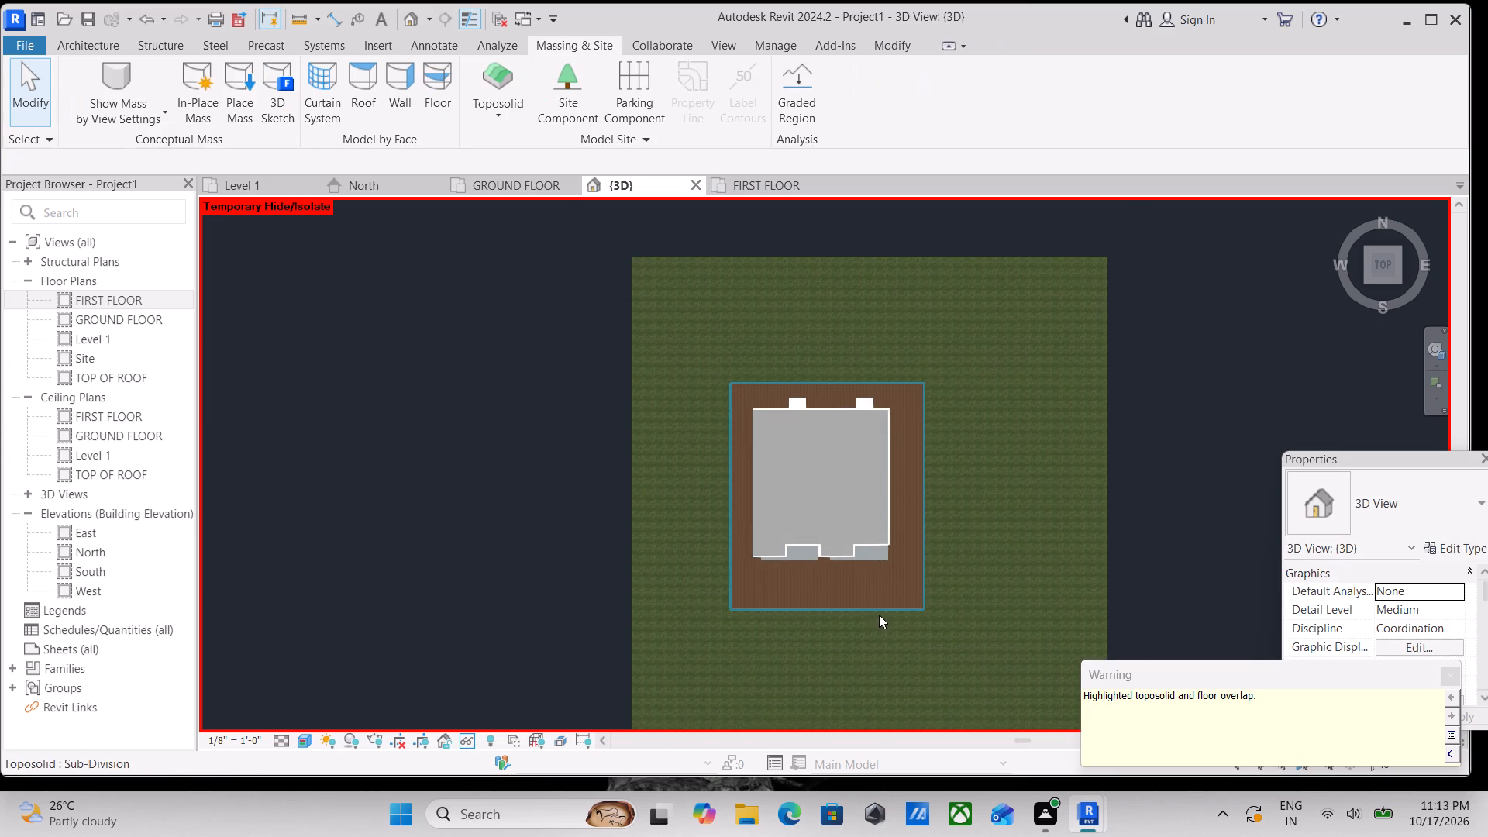
pyautogui.scroll(1, 879, 611)
pyautogui.keyDown('shift'); pyautogui.moveTo(879, 611); pyautogui.dragTo(750, 210, button='middle'); pyautogui.keyUp('shift')
pyautogui.scroll(6, 908, 642)
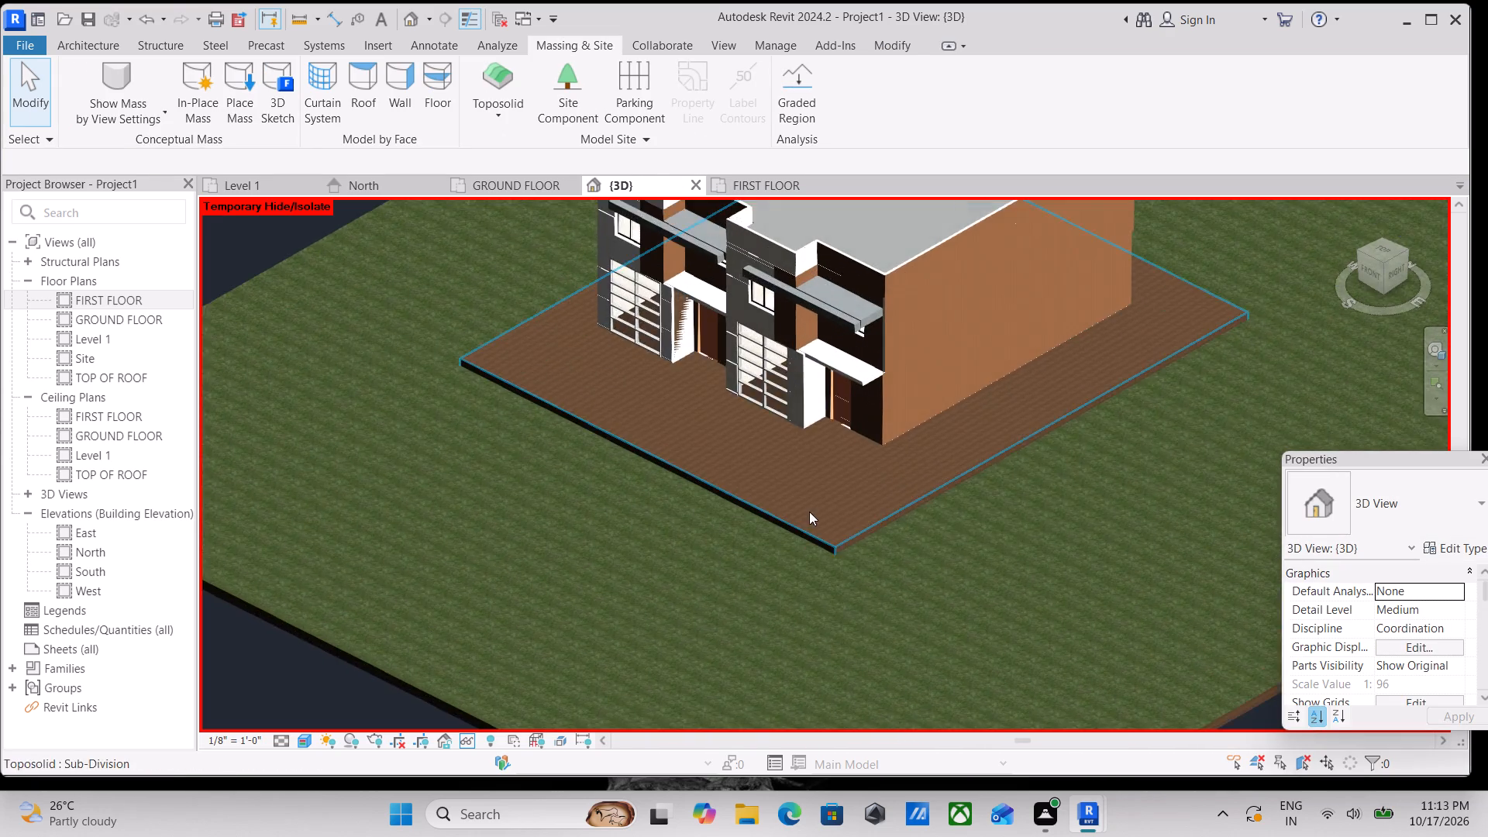
pyautogui.scroll(3, 815, 512)
pyautogui.click(842, 577)
pyautogui.scroll(3, 842, 574)
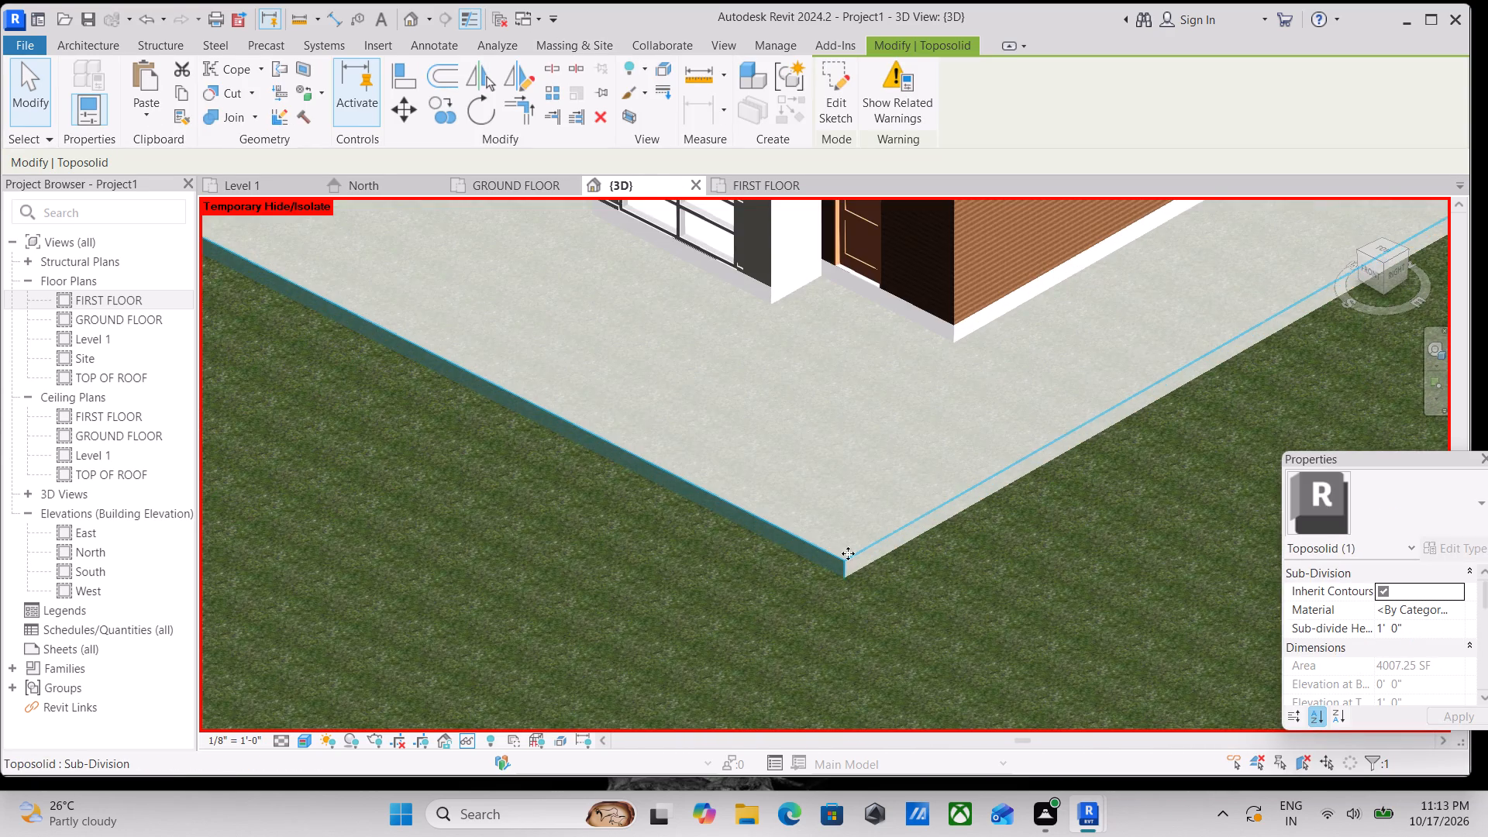
pyautogui.scroll(-2, 852, 513)
pyautogui.moveTo(858, 533); pyautogui.dragTo(880, 631, button='middle')
pyautogui.press('Escape')
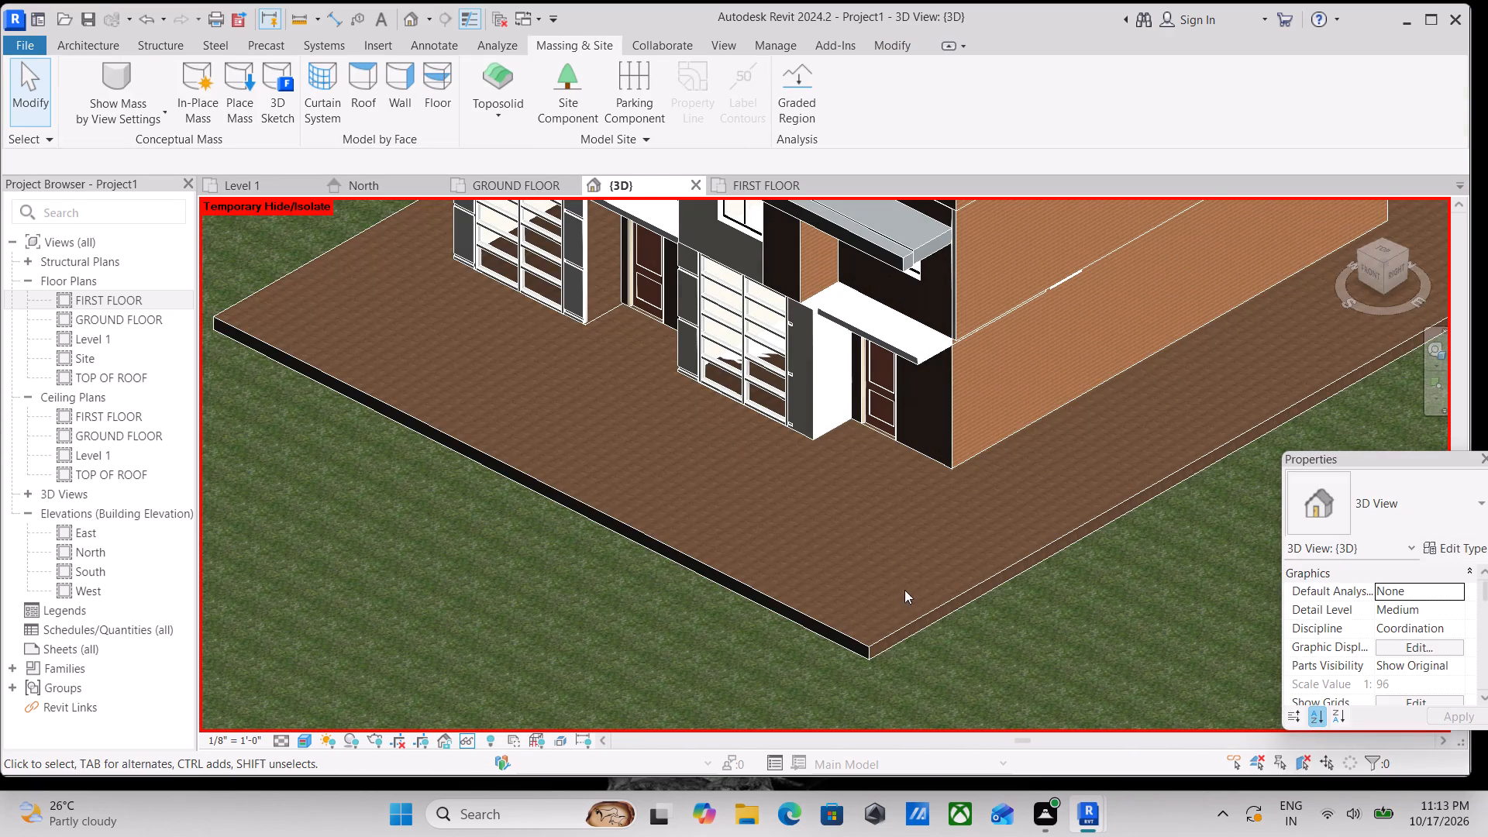
pyautogui.scroll(2, 912, 585)
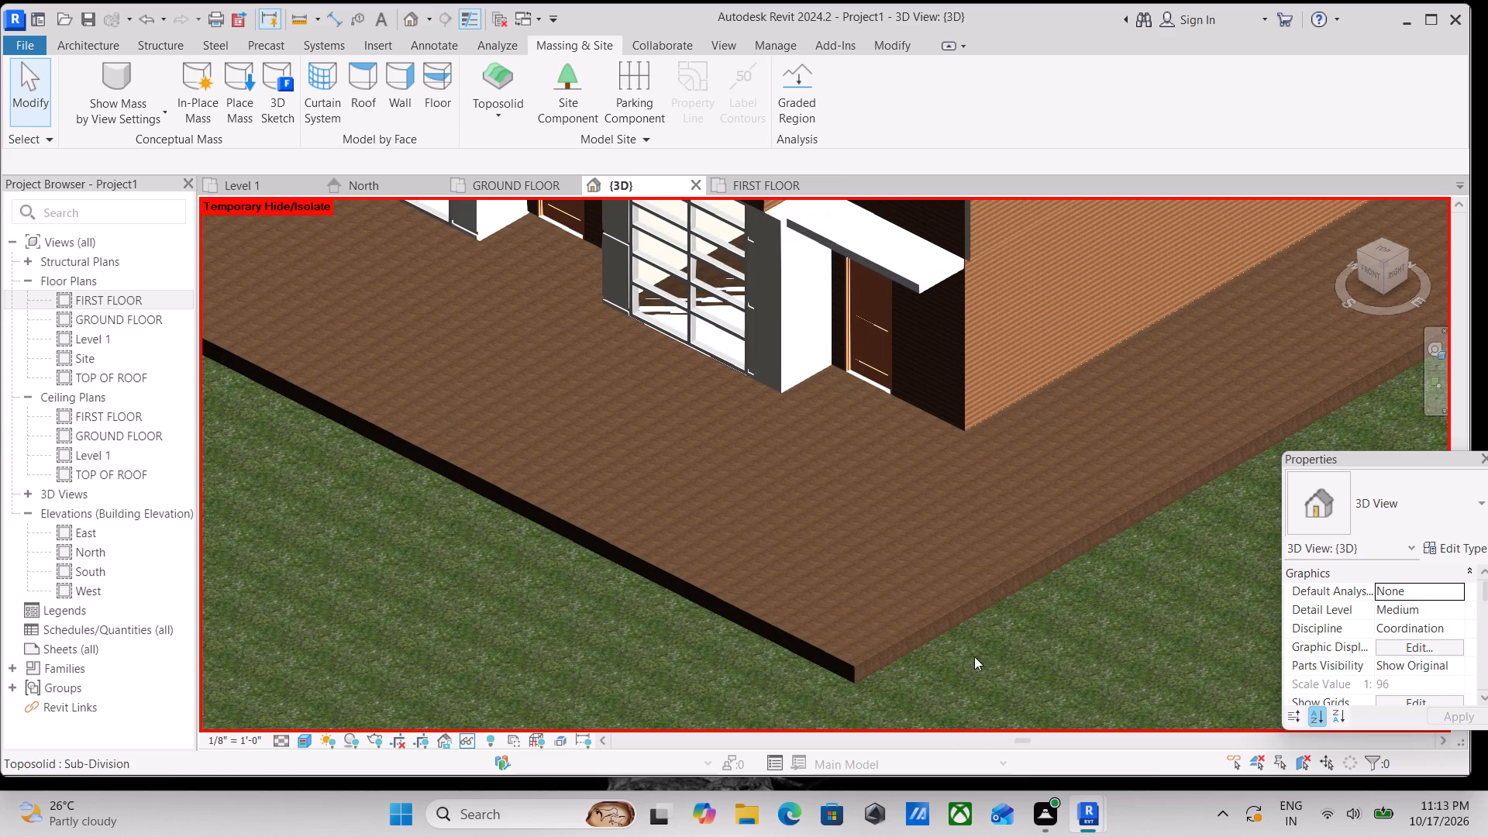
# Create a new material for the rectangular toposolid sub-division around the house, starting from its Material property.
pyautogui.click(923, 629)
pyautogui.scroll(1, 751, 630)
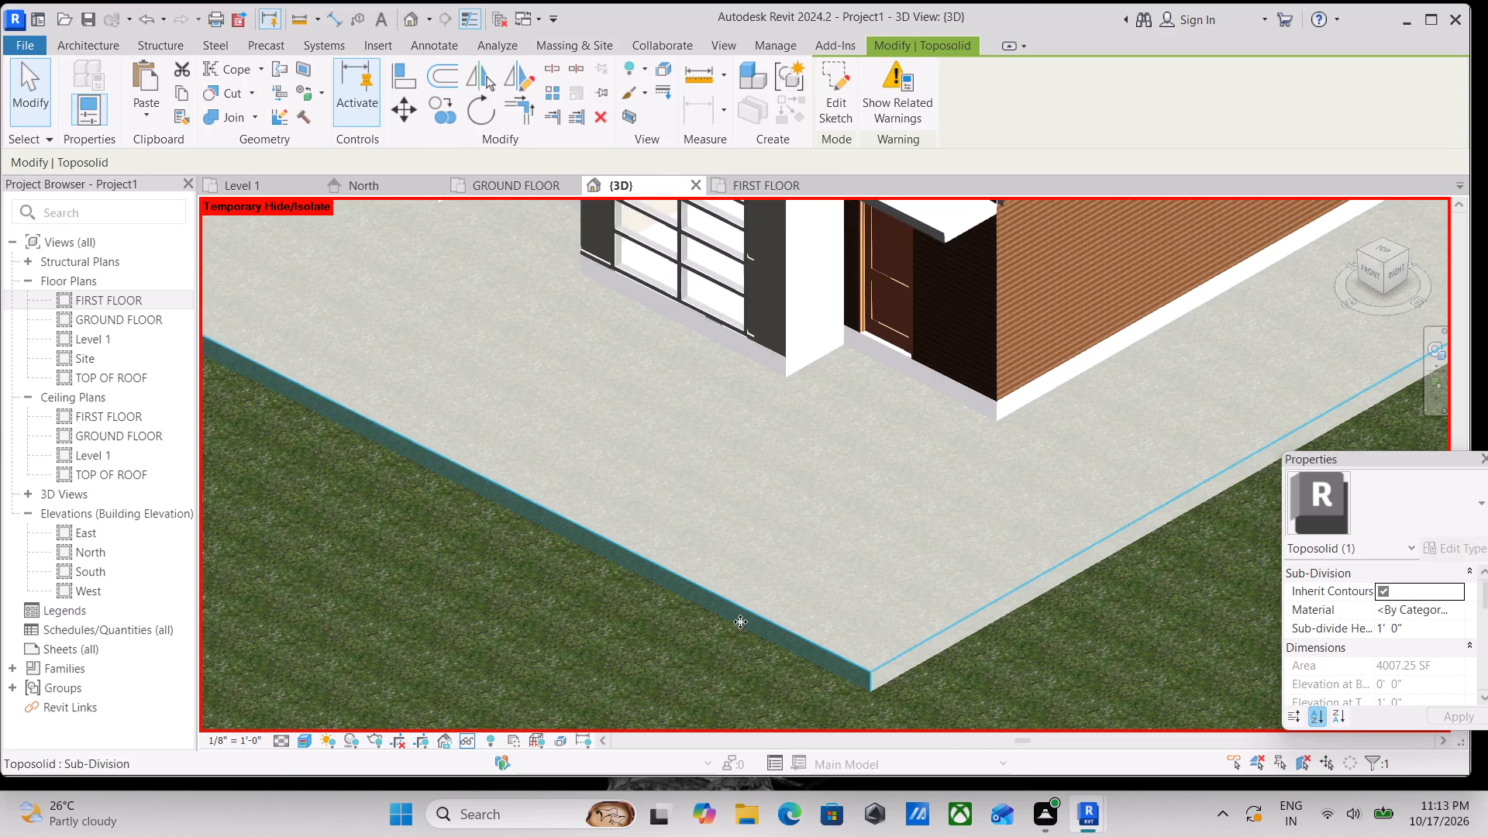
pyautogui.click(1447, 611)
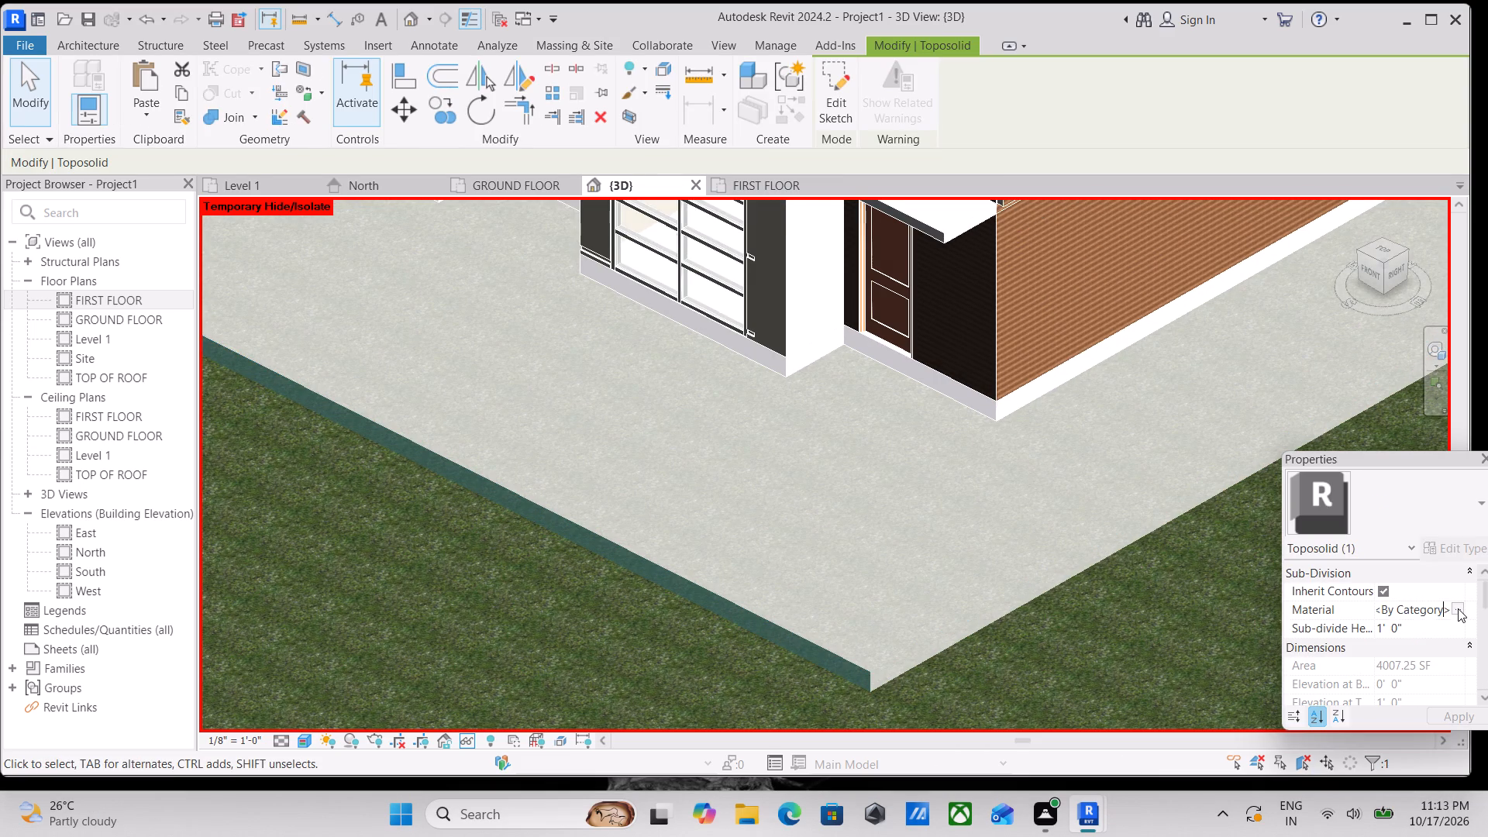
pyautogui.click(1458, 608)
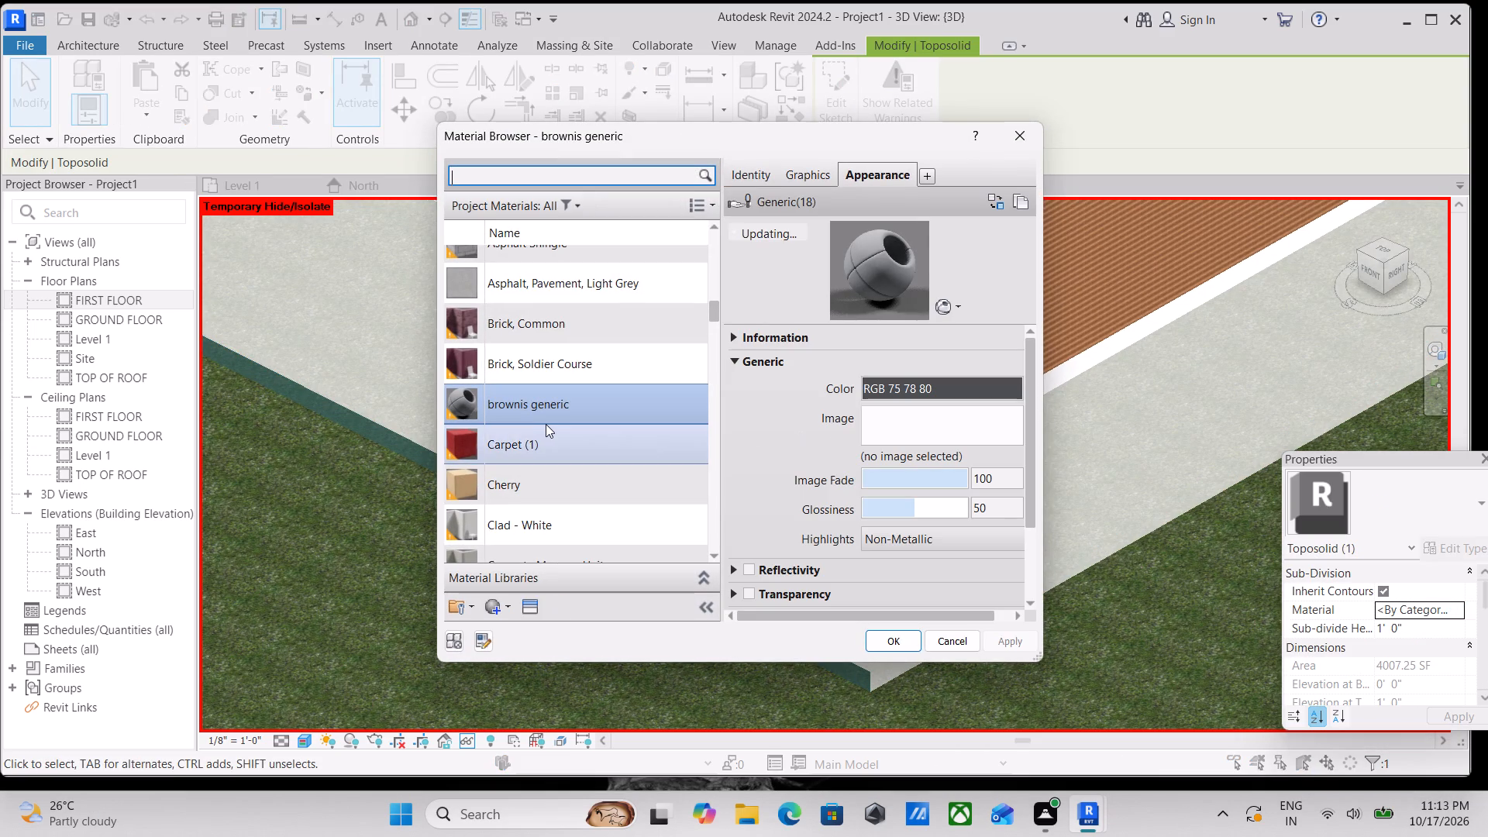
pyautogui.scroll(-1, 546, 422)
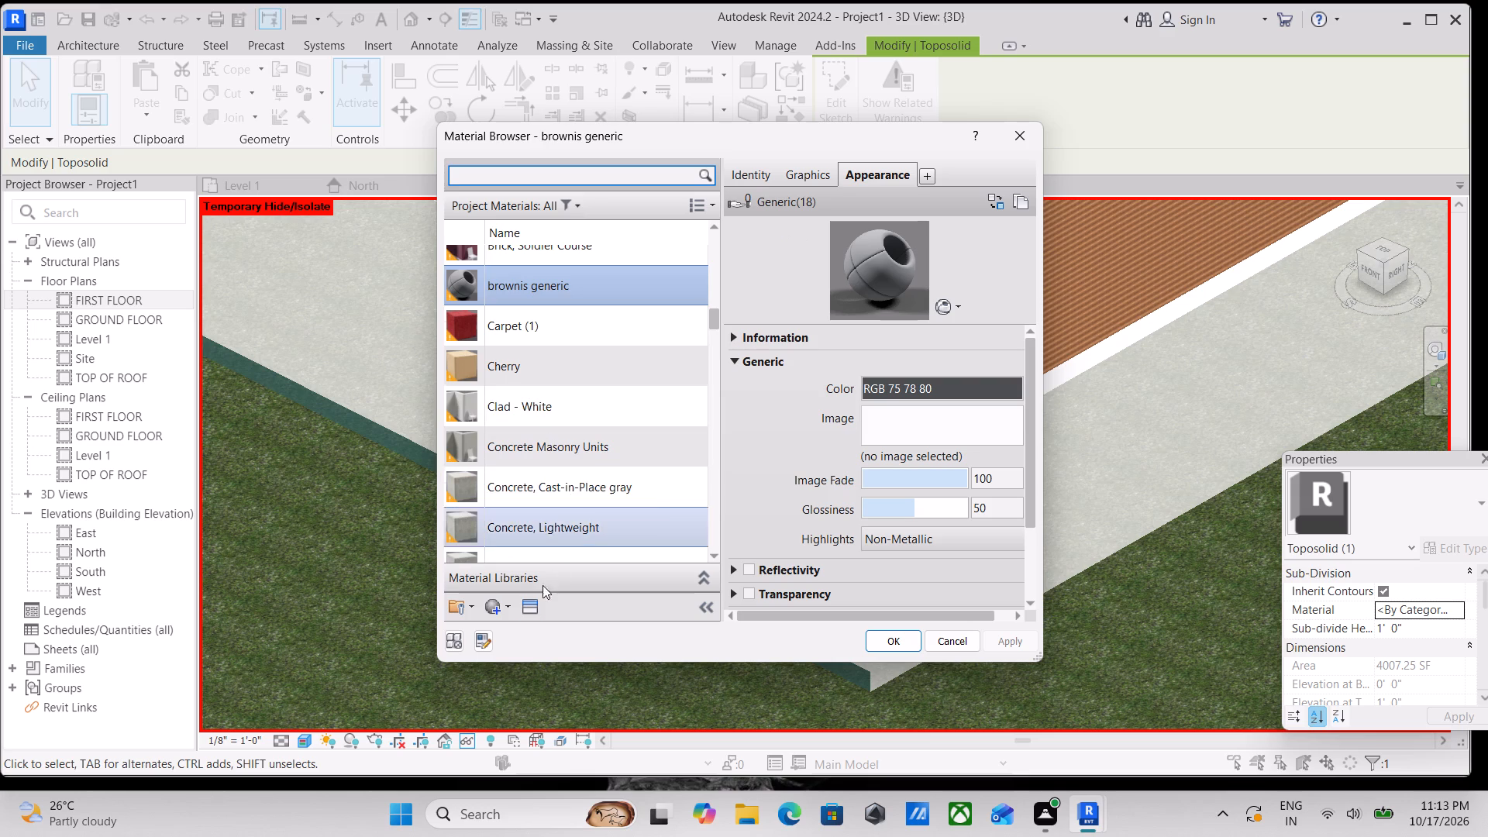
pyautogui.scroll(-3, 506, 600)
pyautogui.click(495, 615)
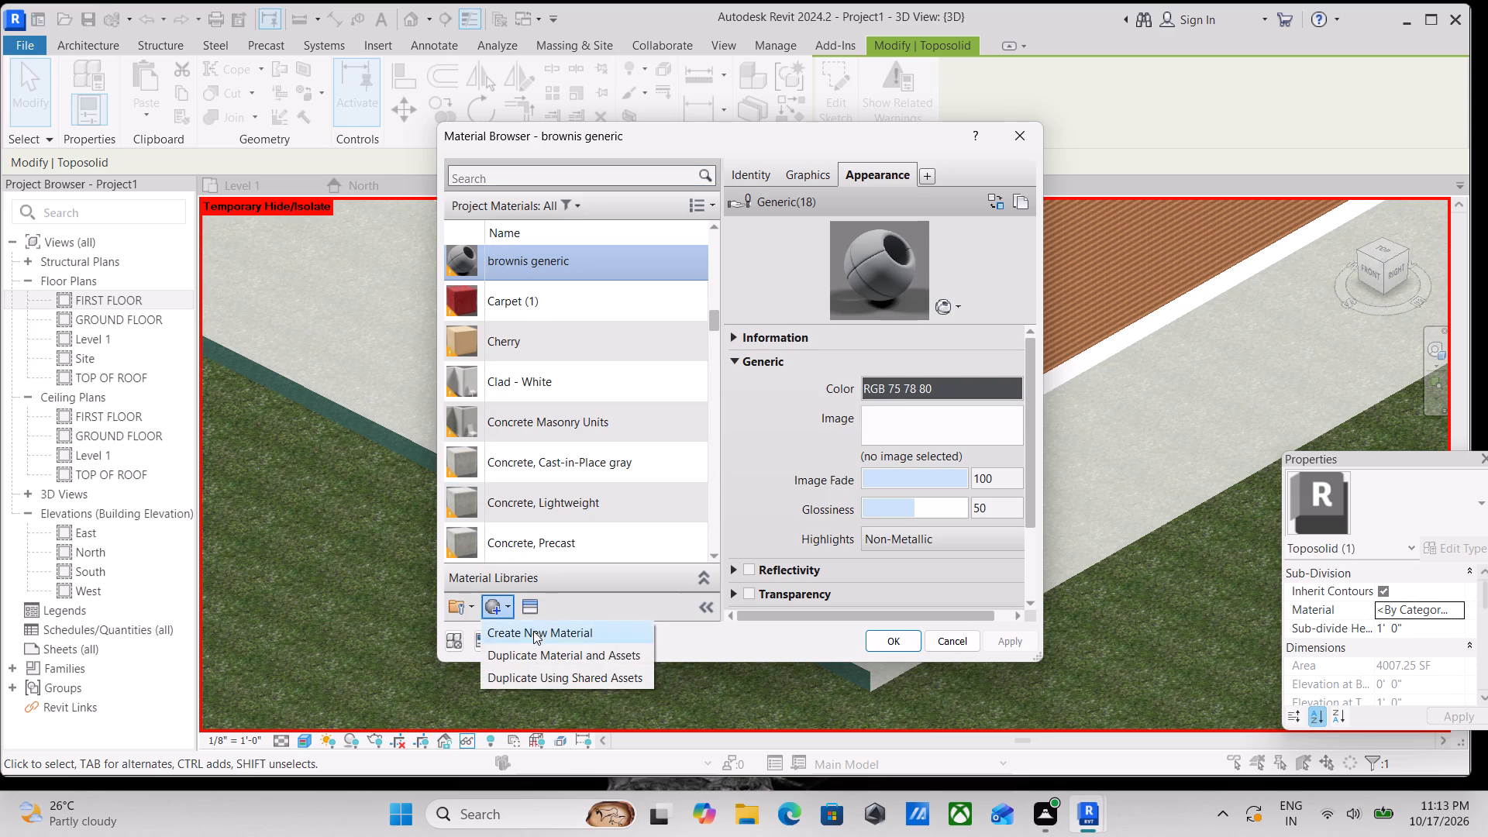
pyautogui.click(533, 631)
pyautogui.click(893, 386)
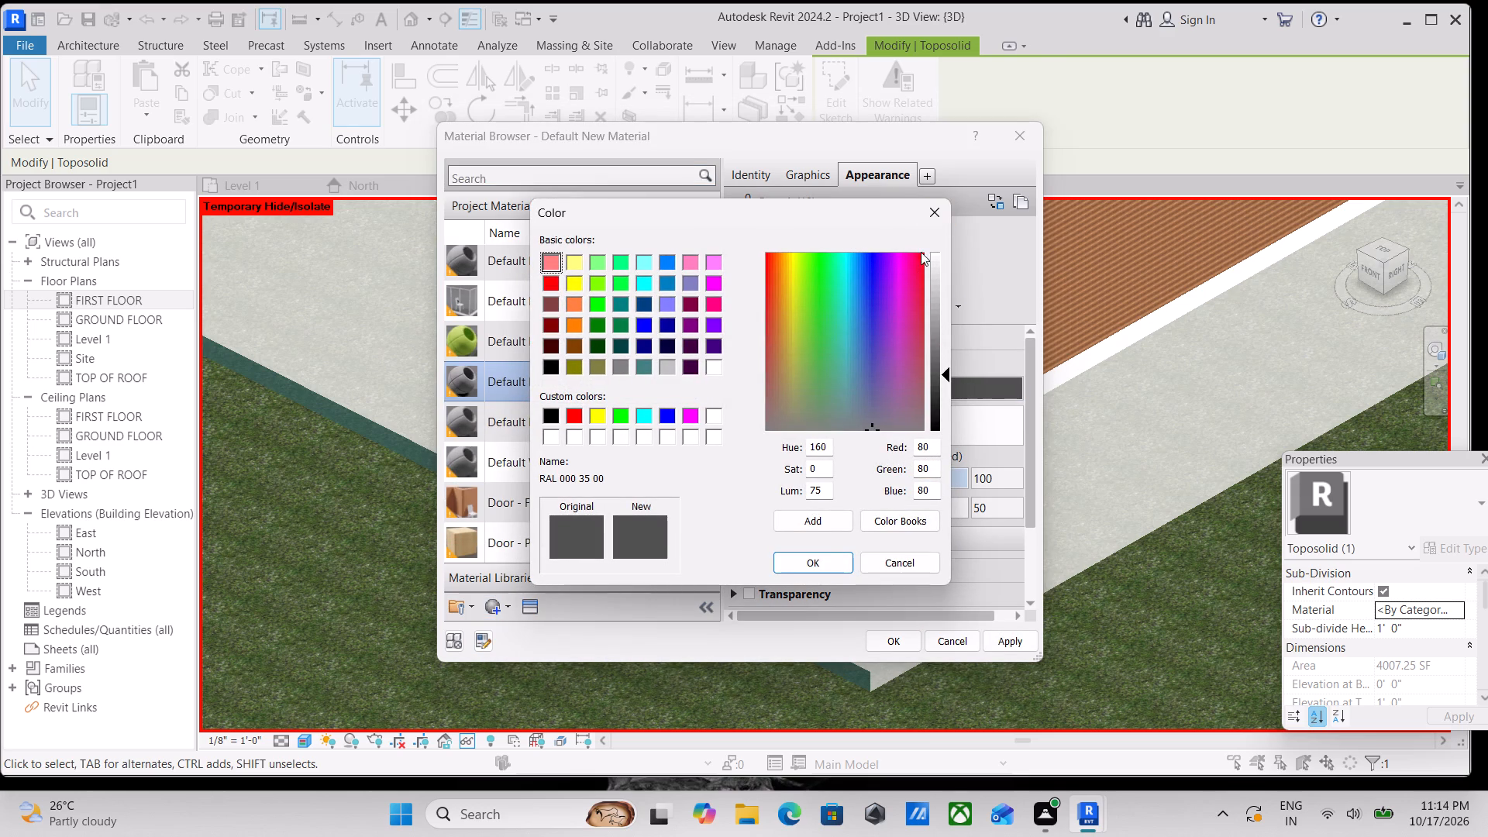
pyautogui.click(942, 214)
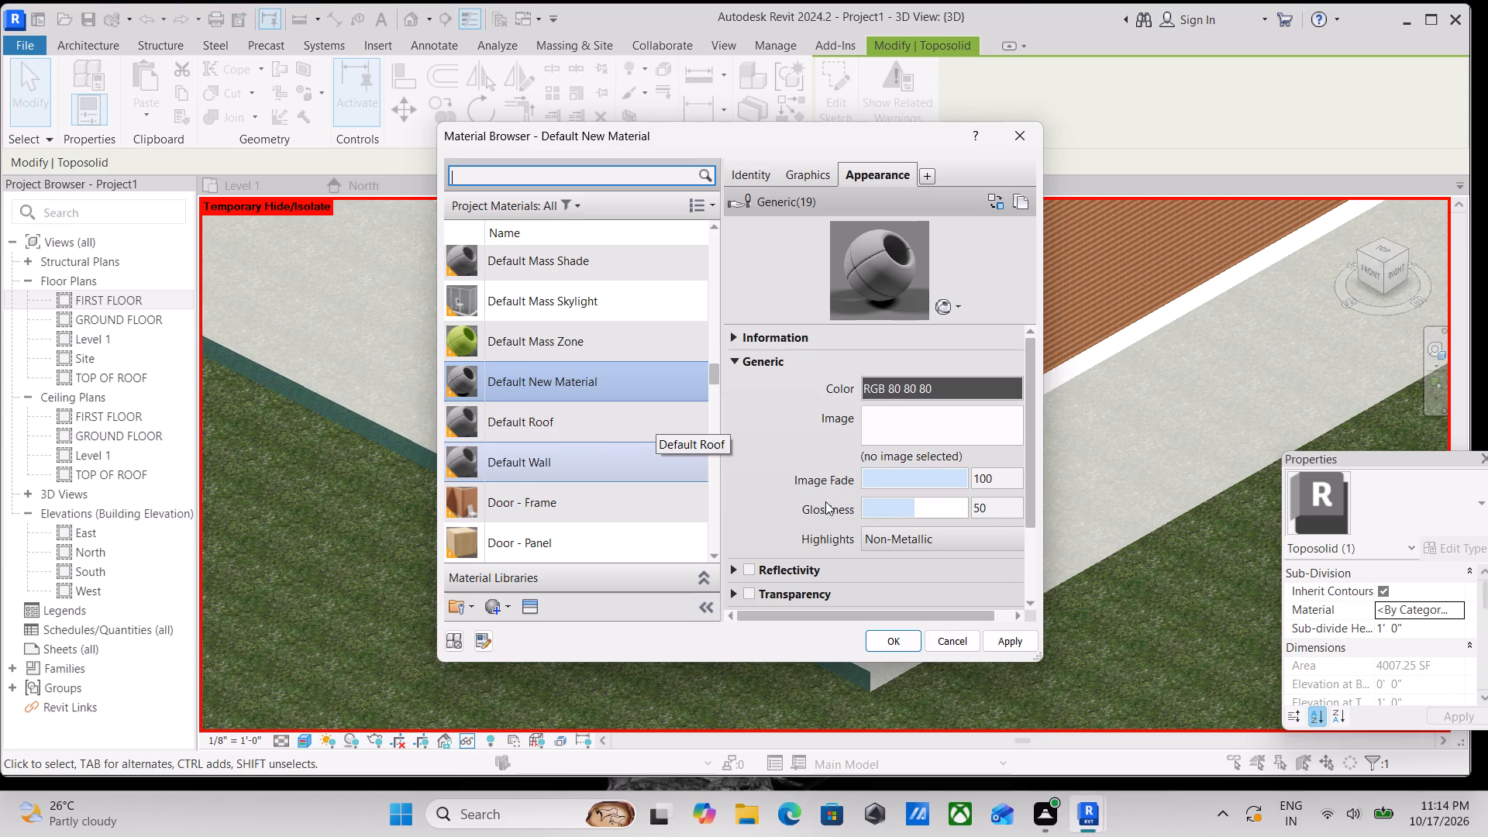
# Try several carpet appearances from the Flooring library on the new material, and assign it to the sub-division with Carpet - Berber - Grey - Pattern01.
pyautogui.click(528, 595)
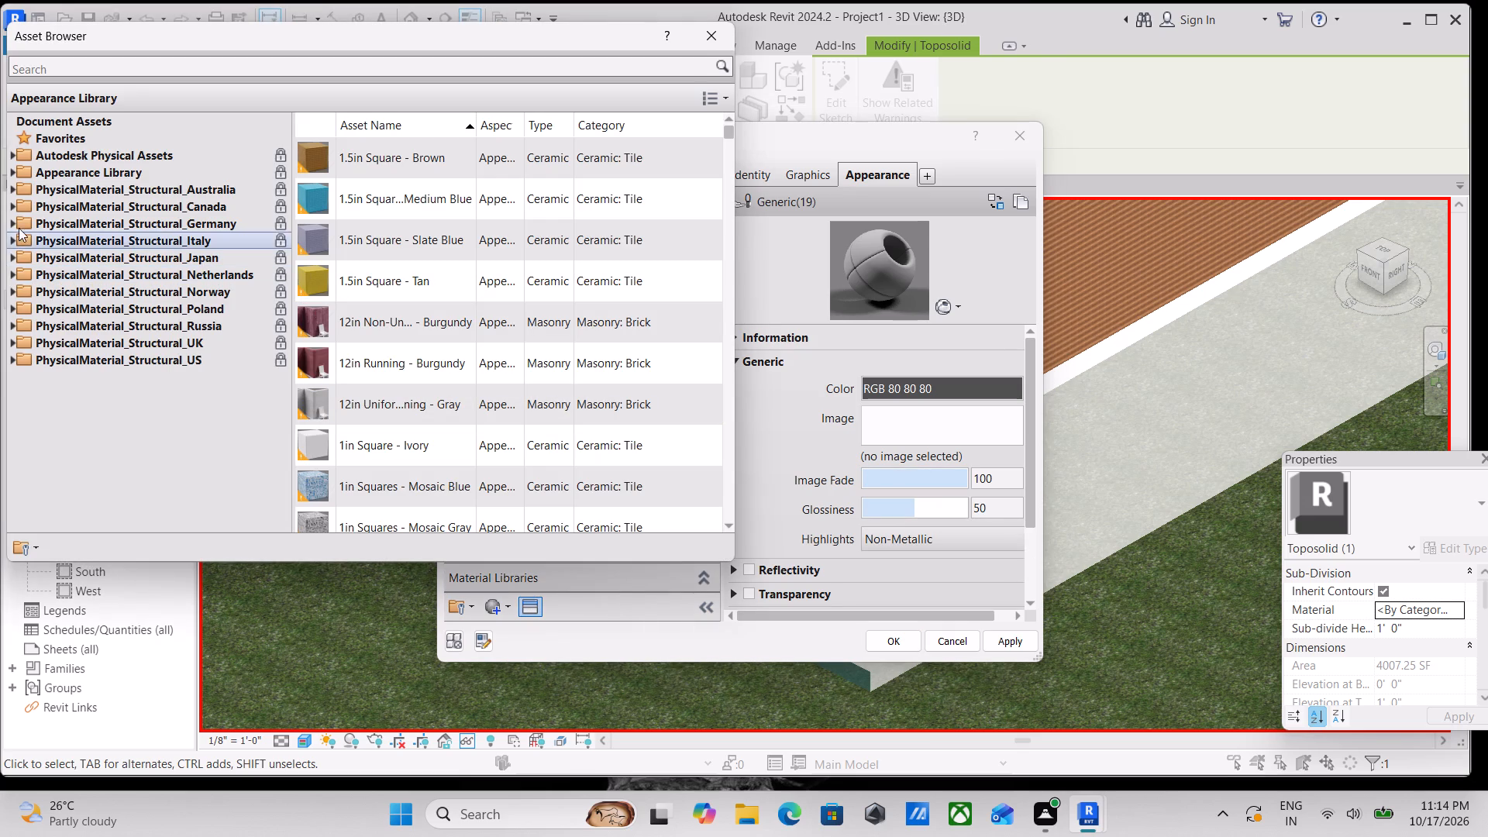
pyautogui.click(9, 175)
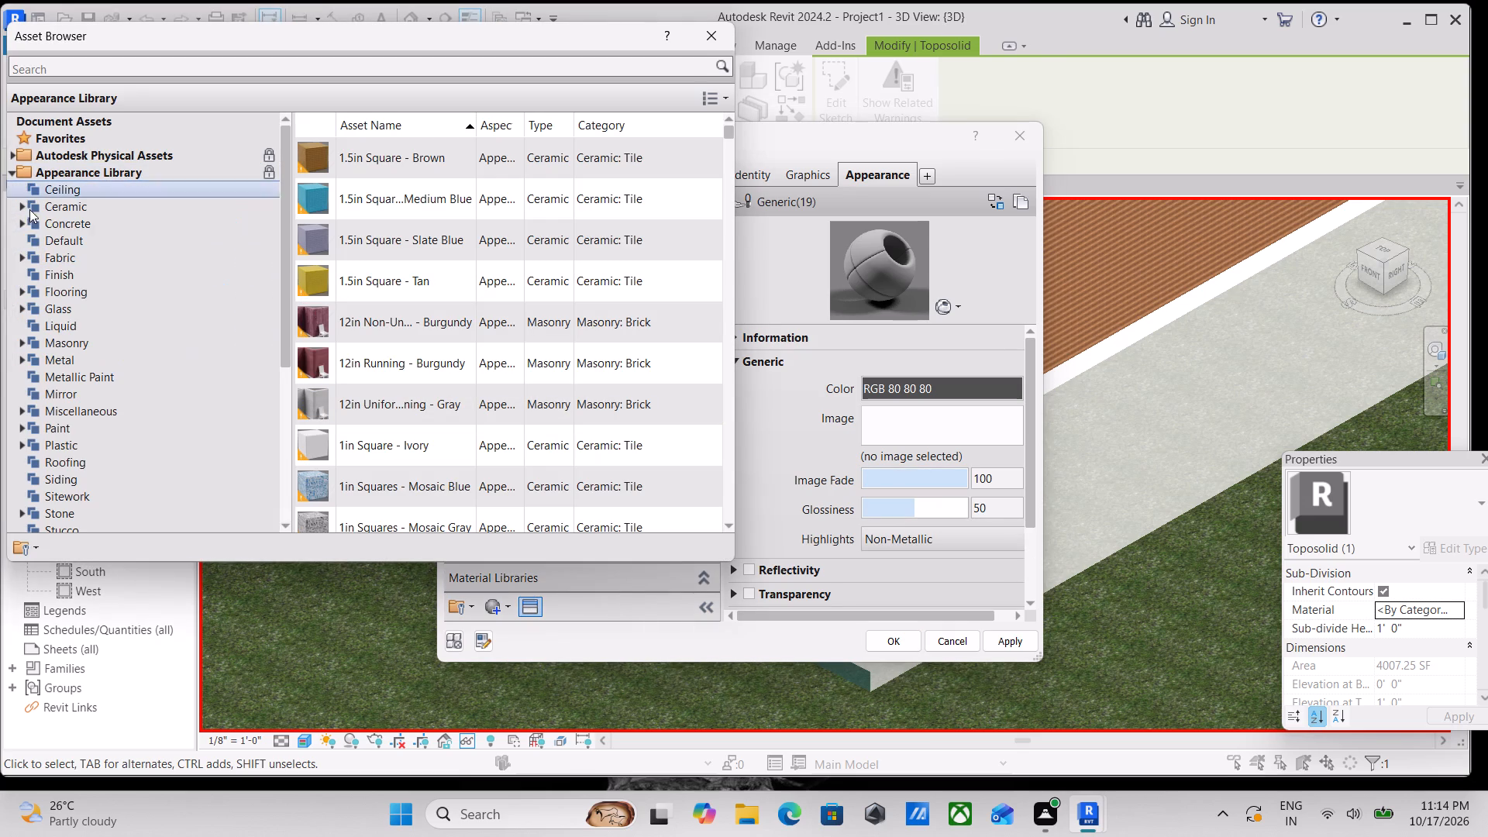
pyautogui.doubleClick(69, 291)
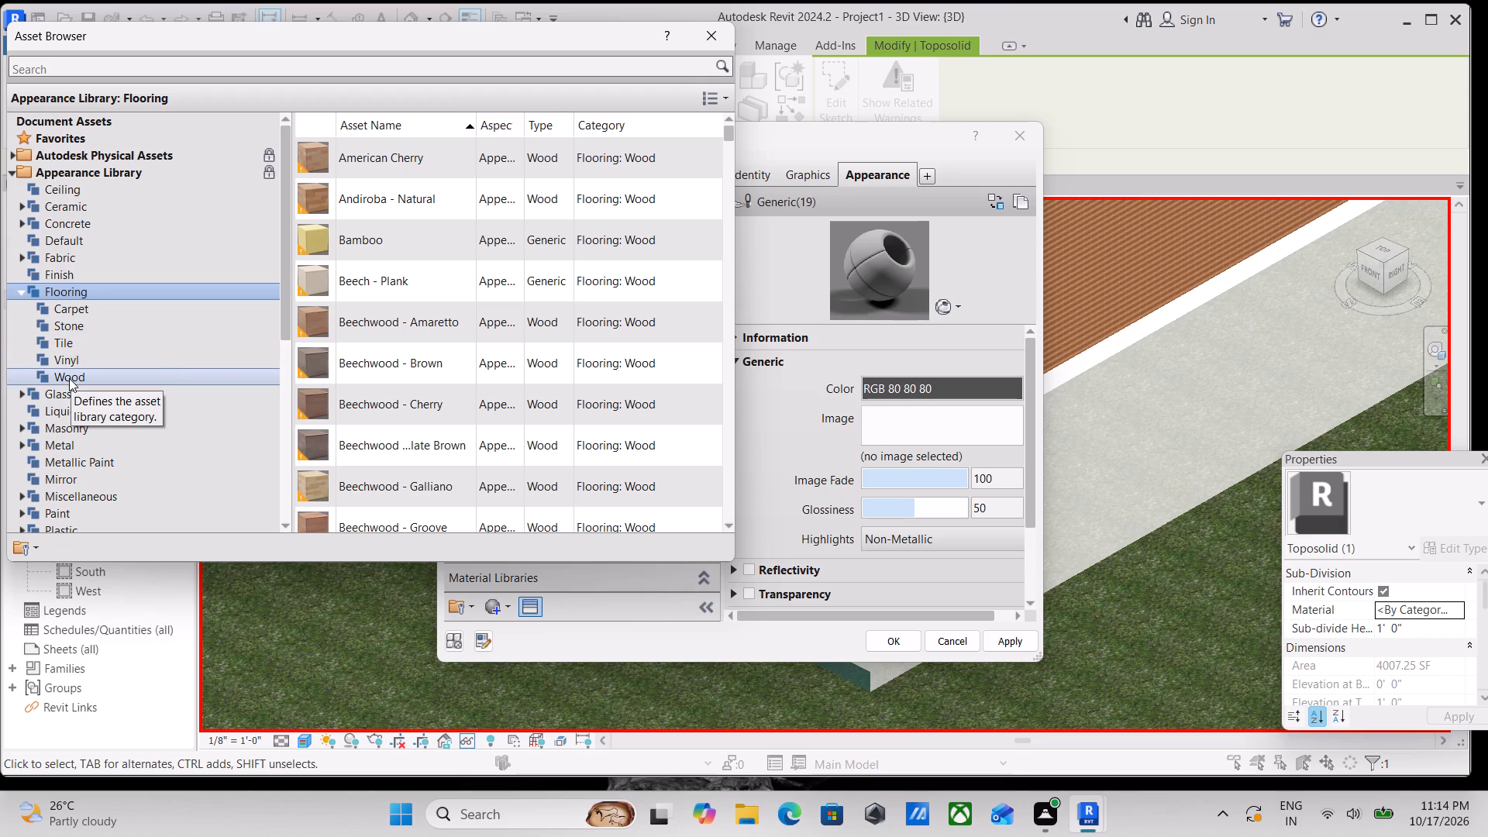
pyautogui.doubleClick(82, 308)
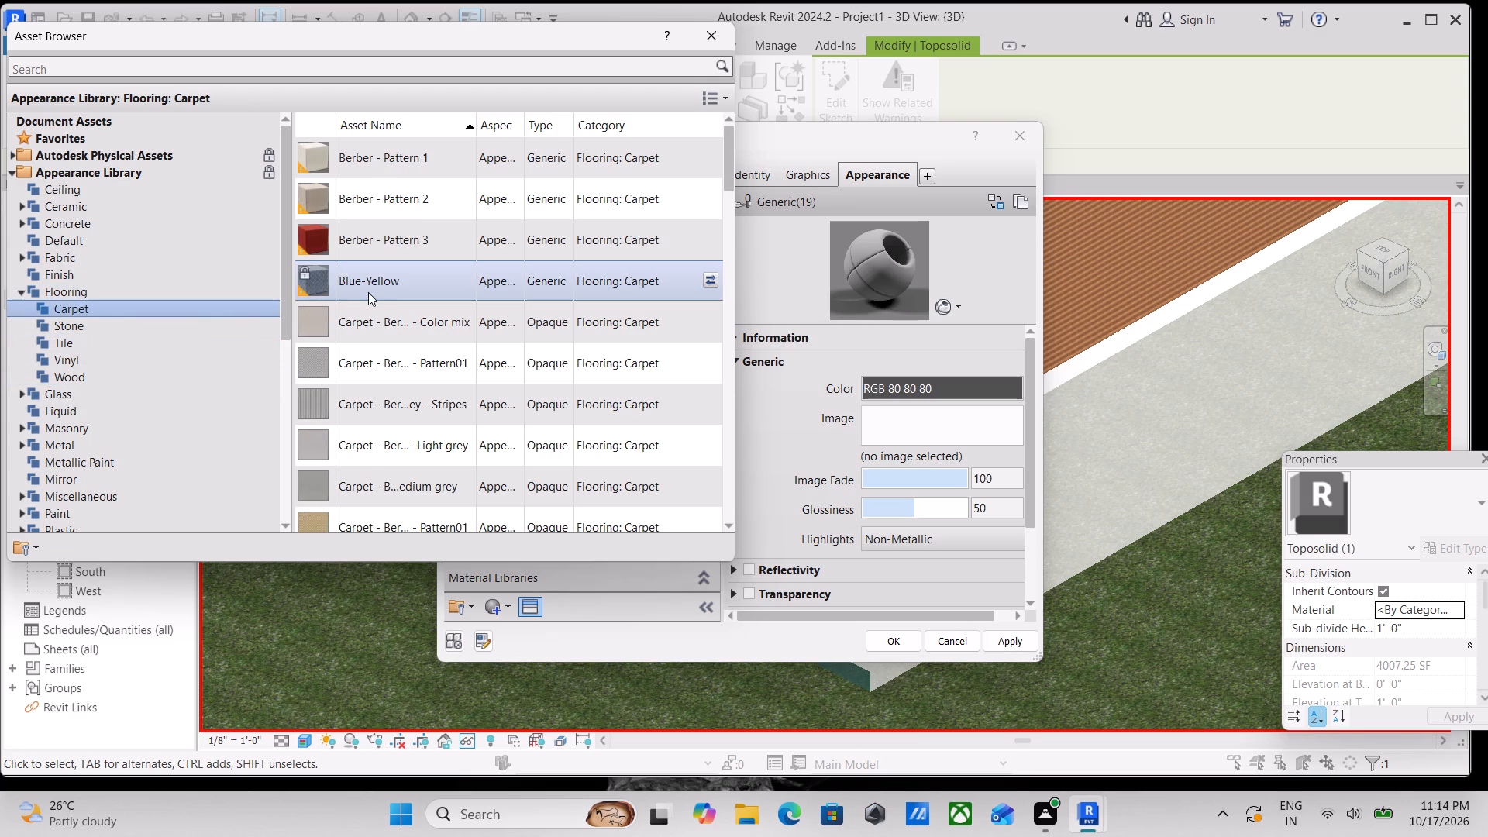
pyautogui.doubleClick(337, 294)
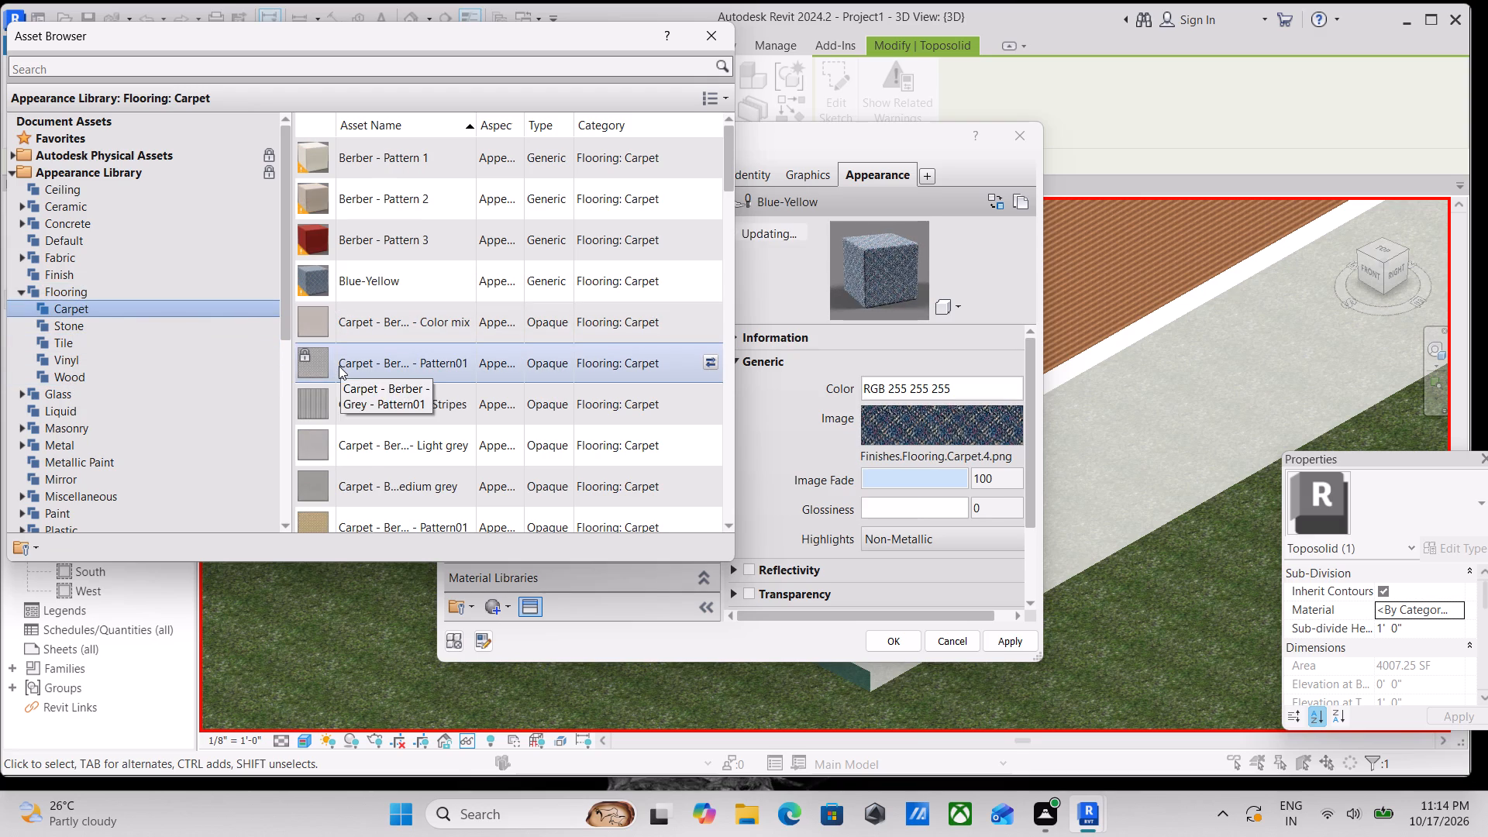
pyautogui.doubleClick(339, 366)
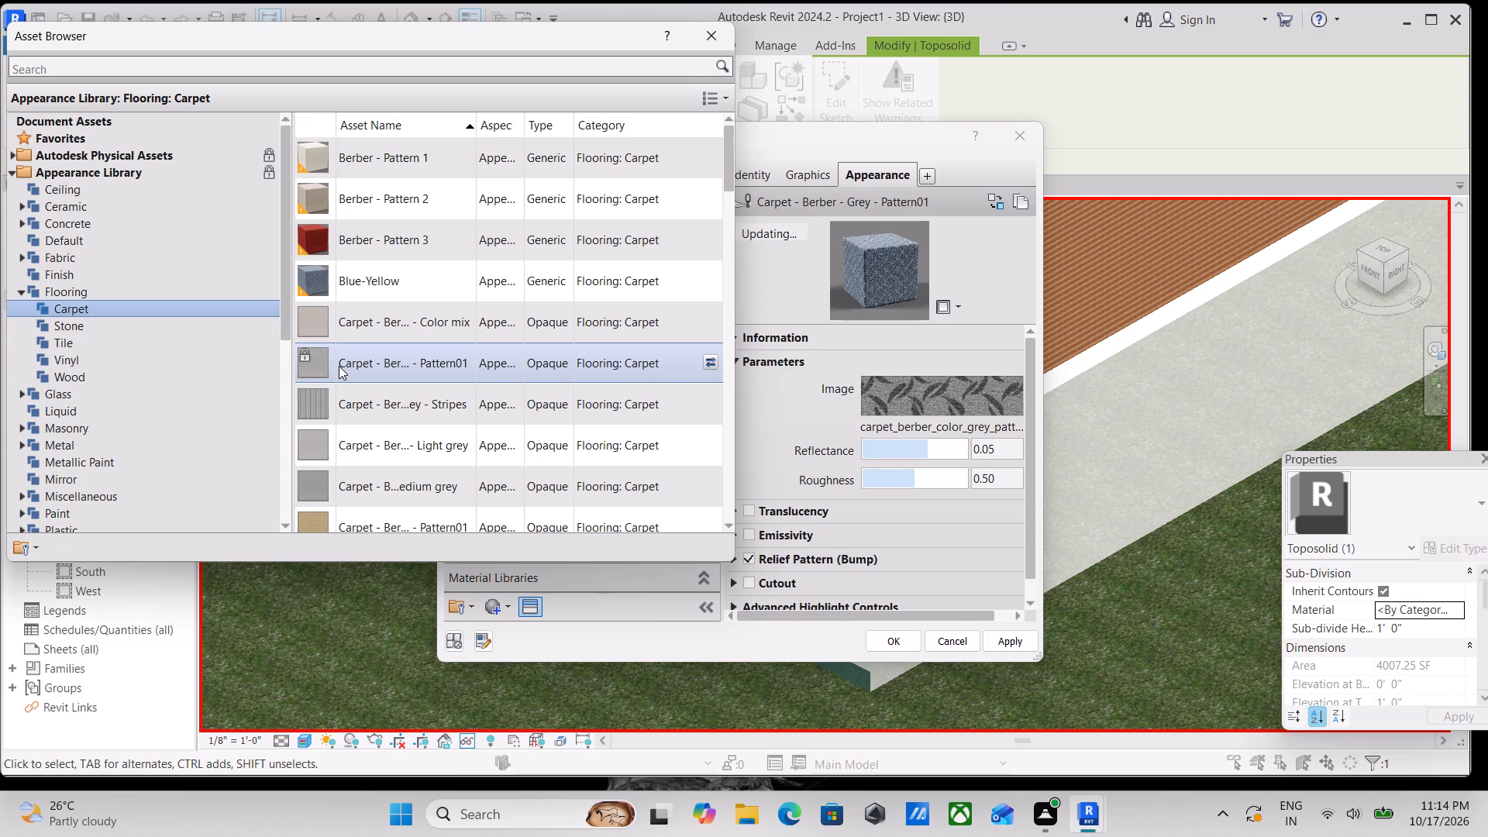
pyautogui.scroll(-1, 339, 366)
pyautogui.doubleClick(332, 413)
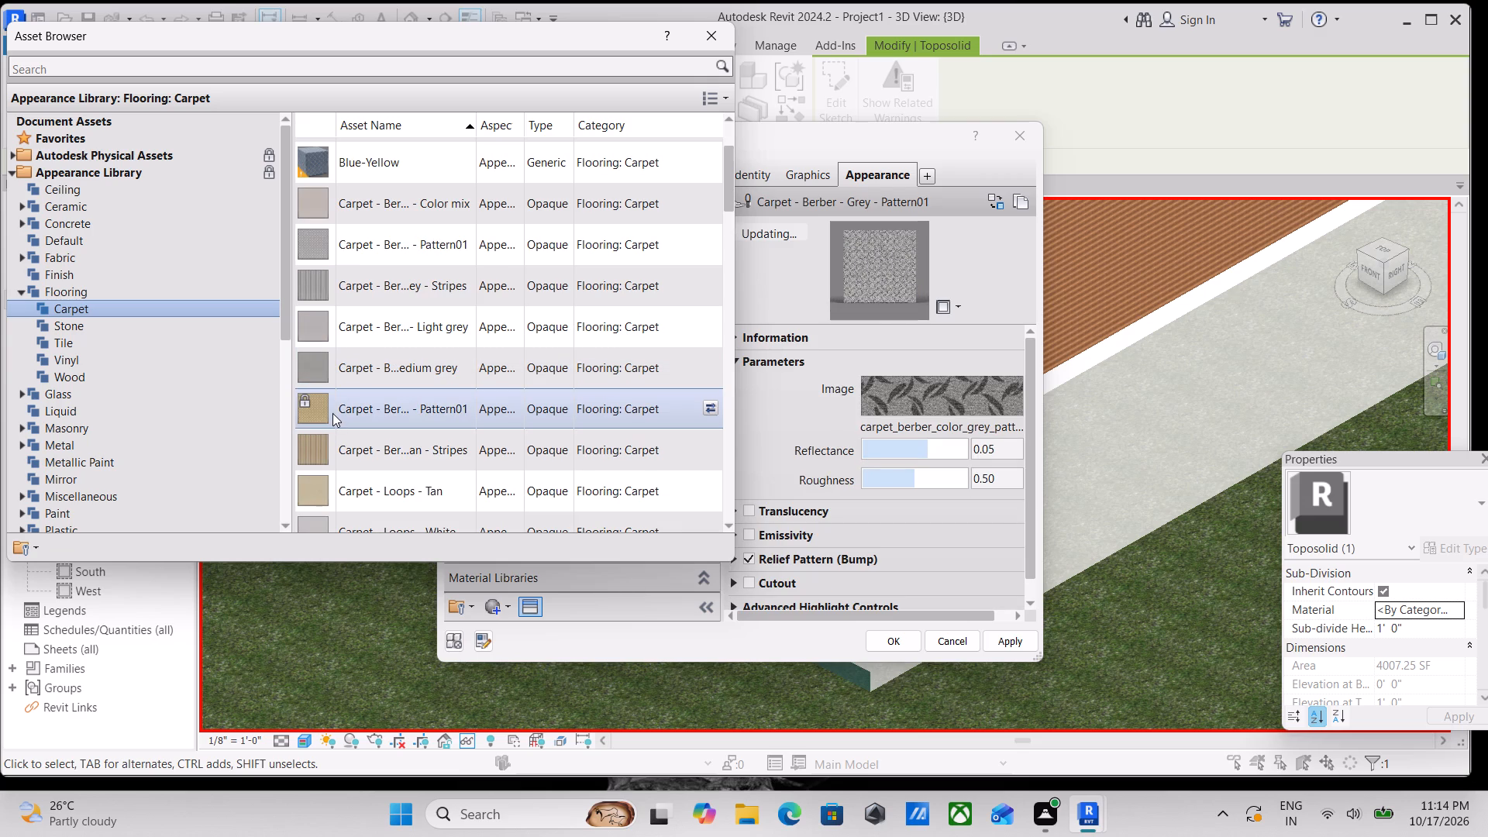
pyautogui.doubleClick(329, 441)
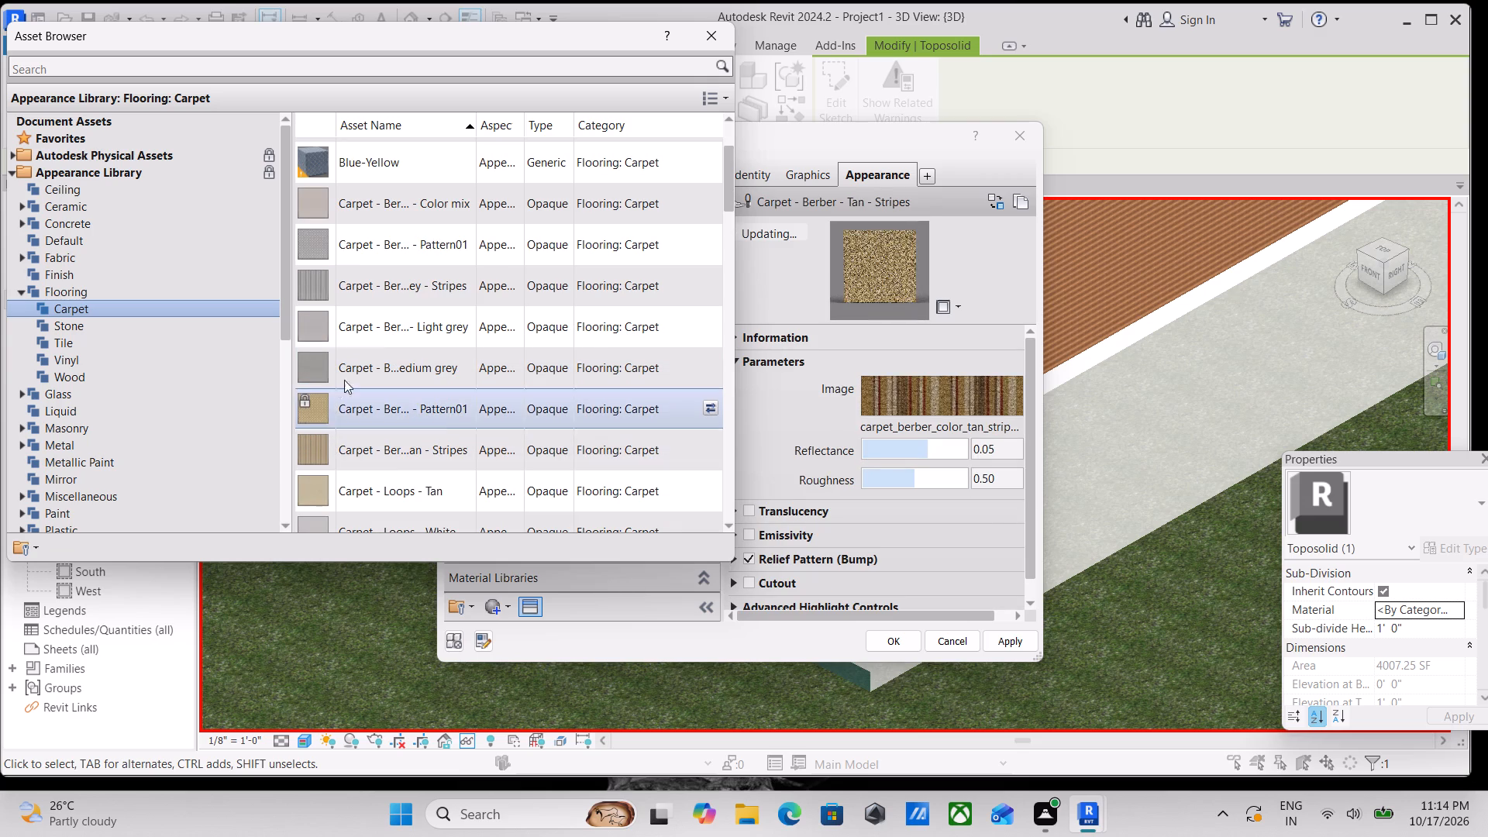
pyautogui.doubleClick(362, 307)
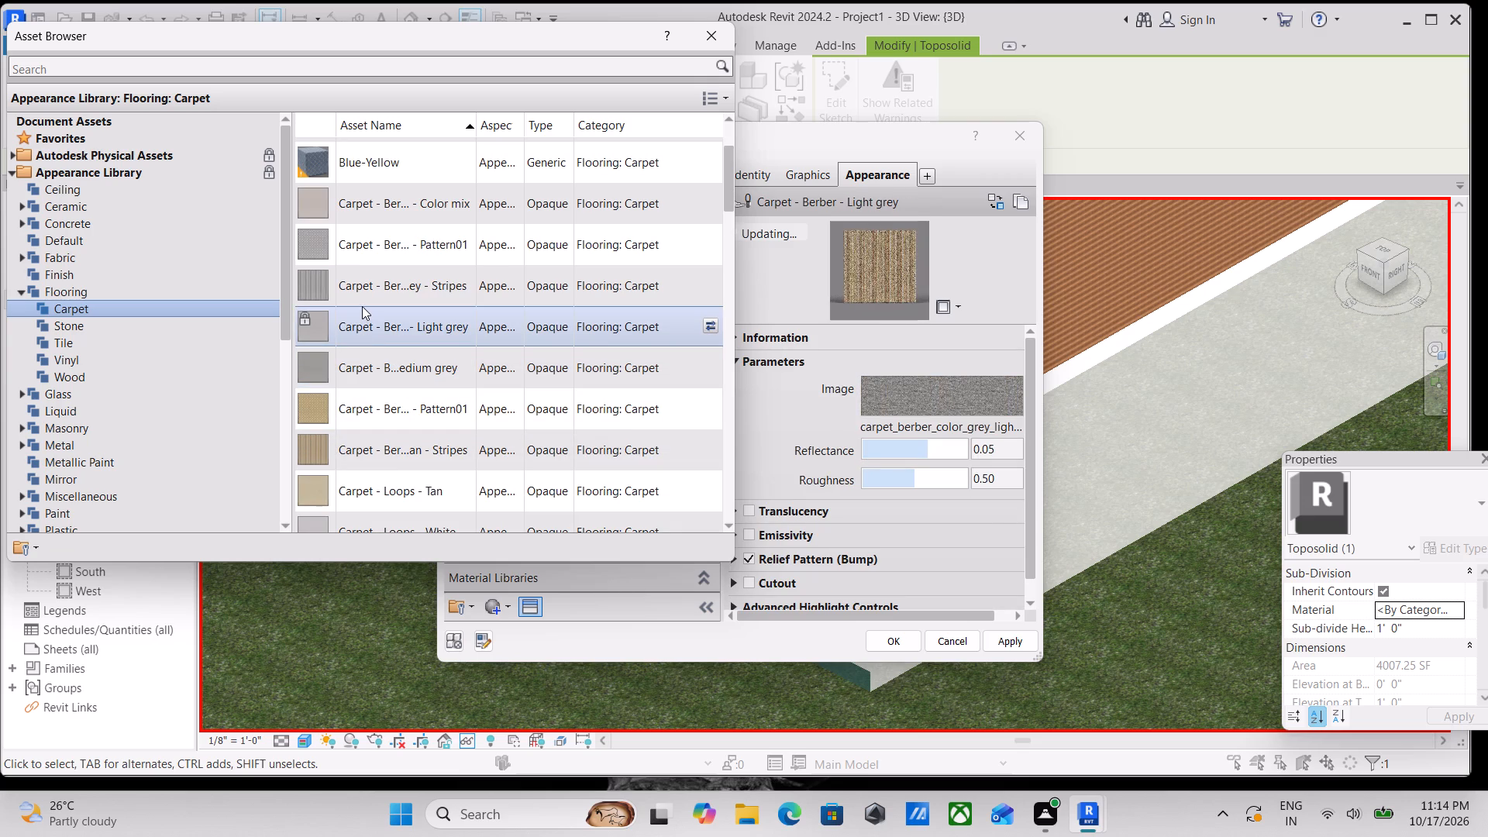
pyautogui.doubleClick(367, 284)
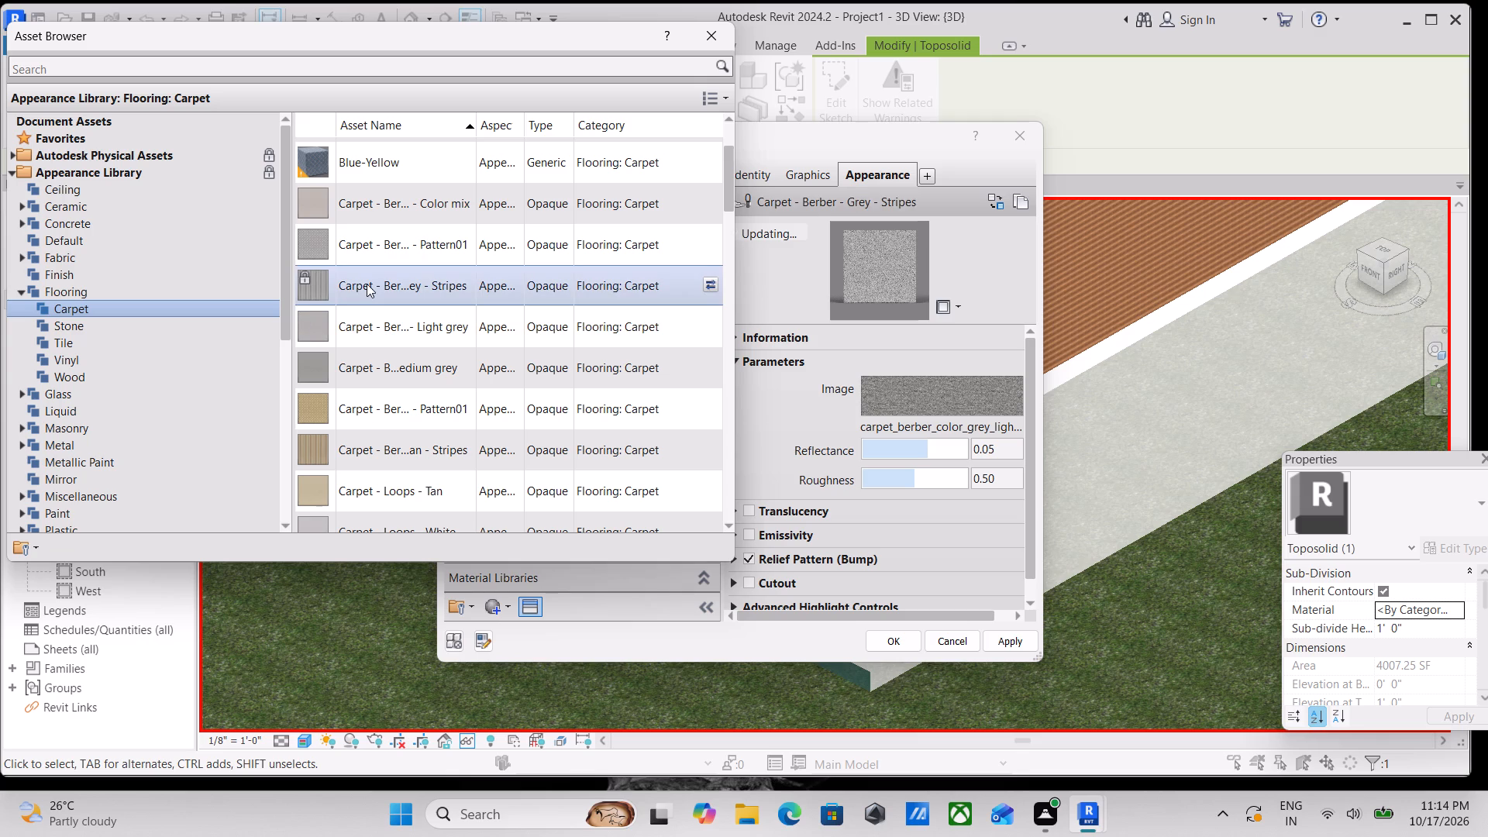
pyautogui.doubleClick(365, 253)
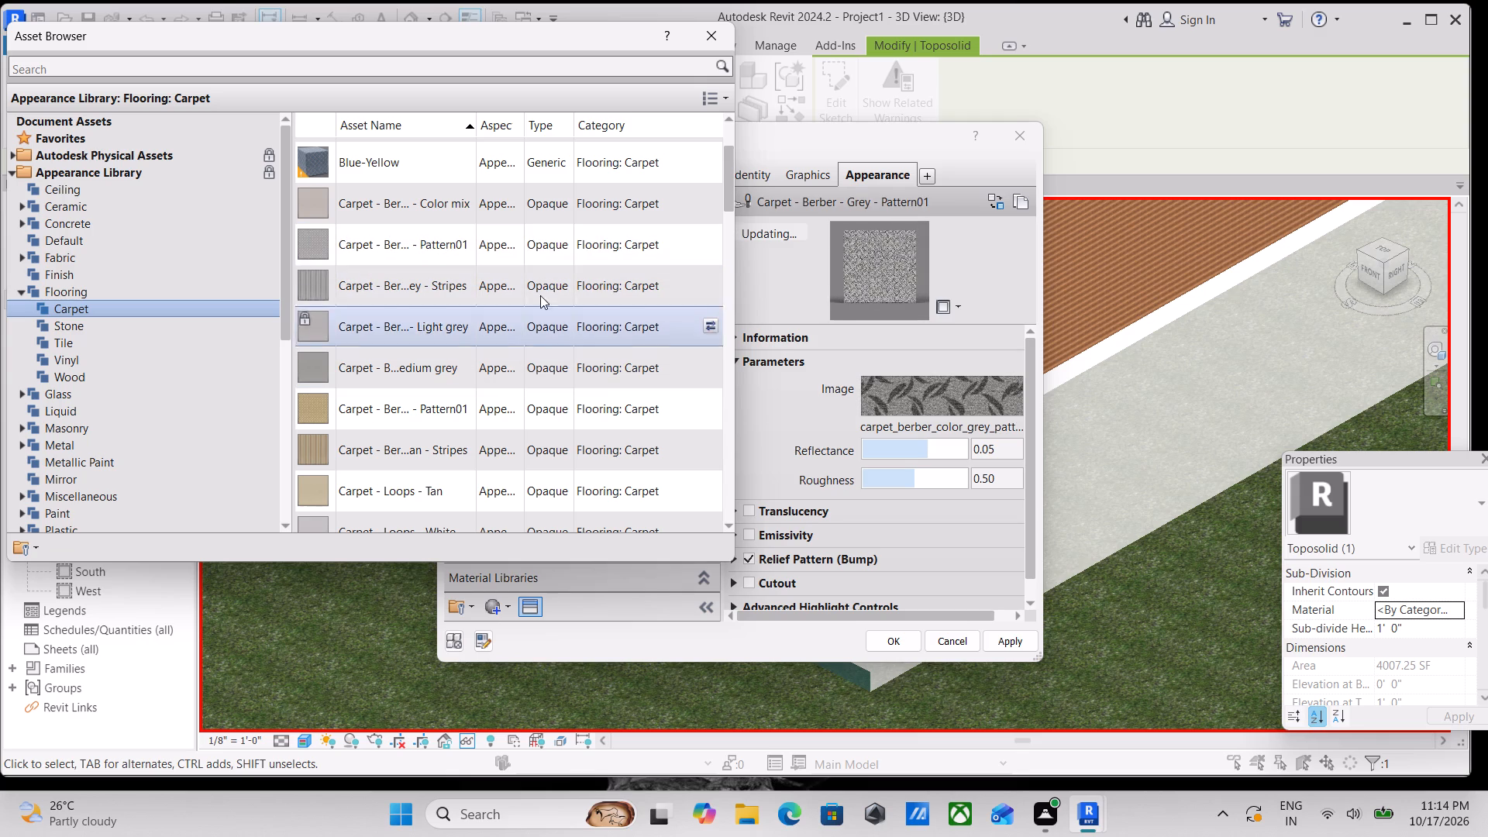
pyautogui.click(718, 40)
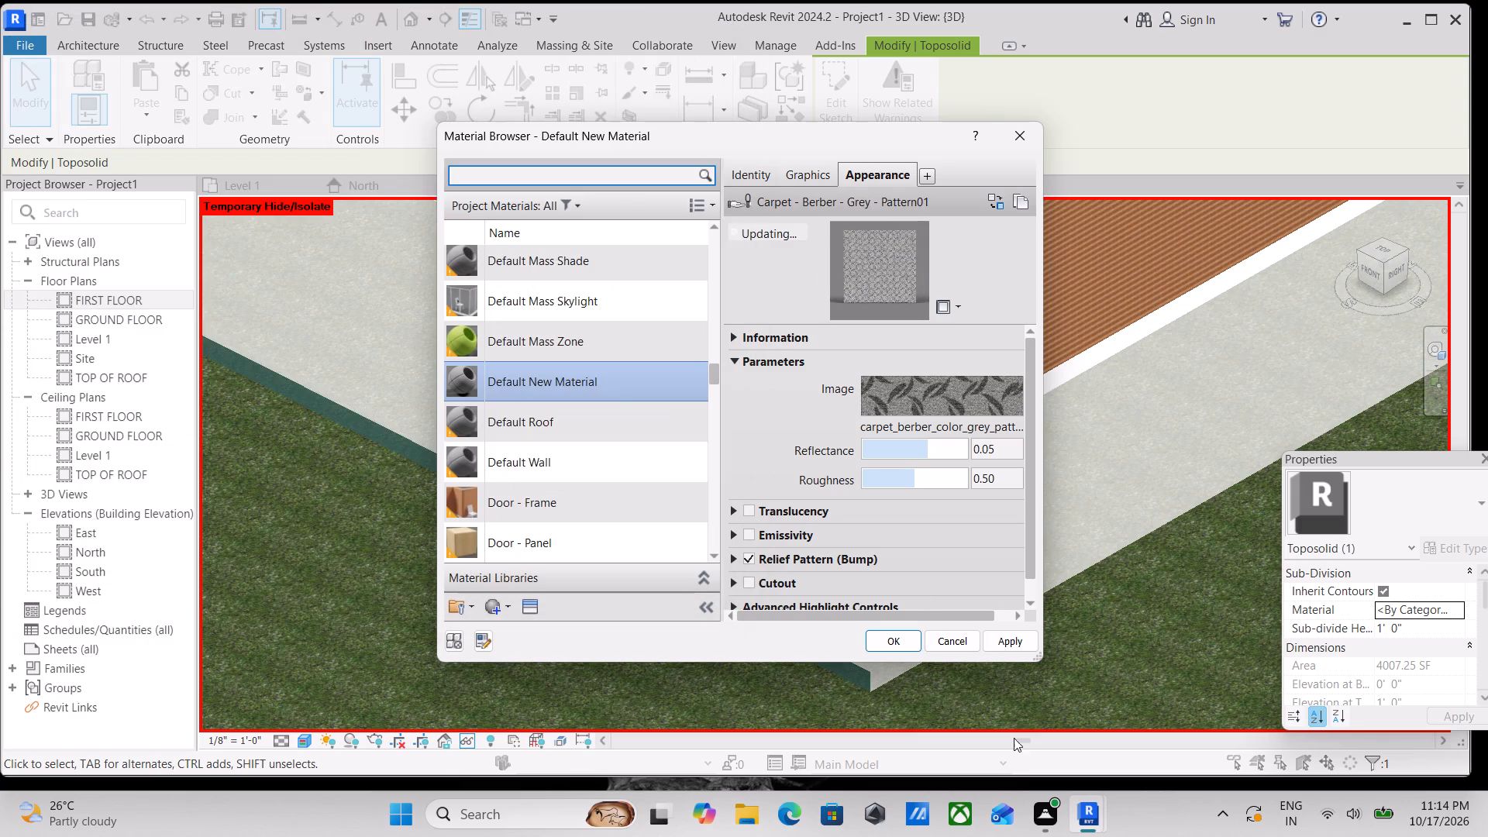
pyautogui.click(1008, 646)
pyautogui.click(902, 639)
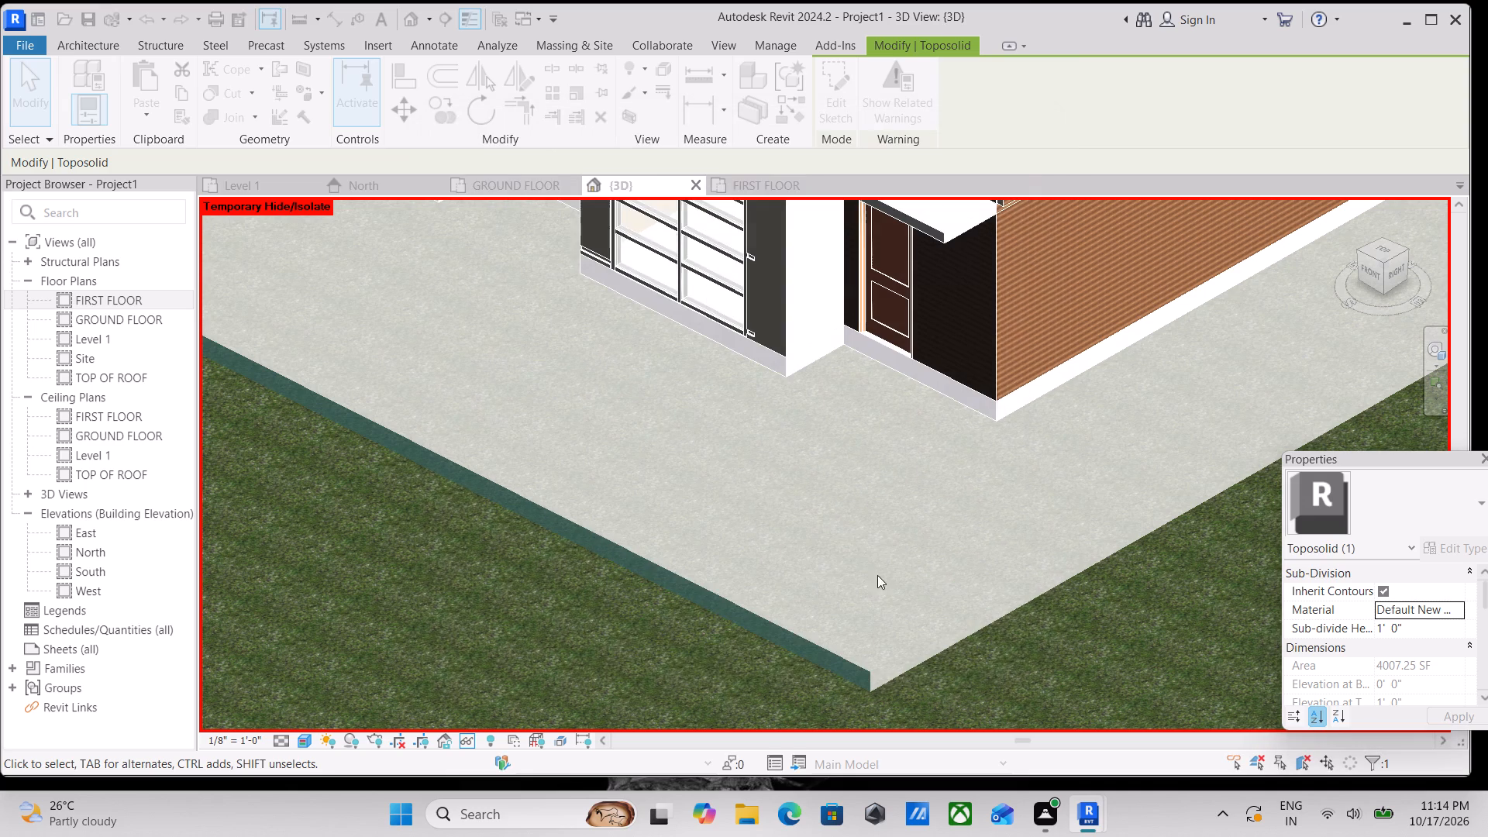
# Examine the sub-division's new surface in 3D, along its front corner and beside both house entrances.
pyautogui.scroll(1, 827, 523)
pyautogui.scroll(1, 911, 658)
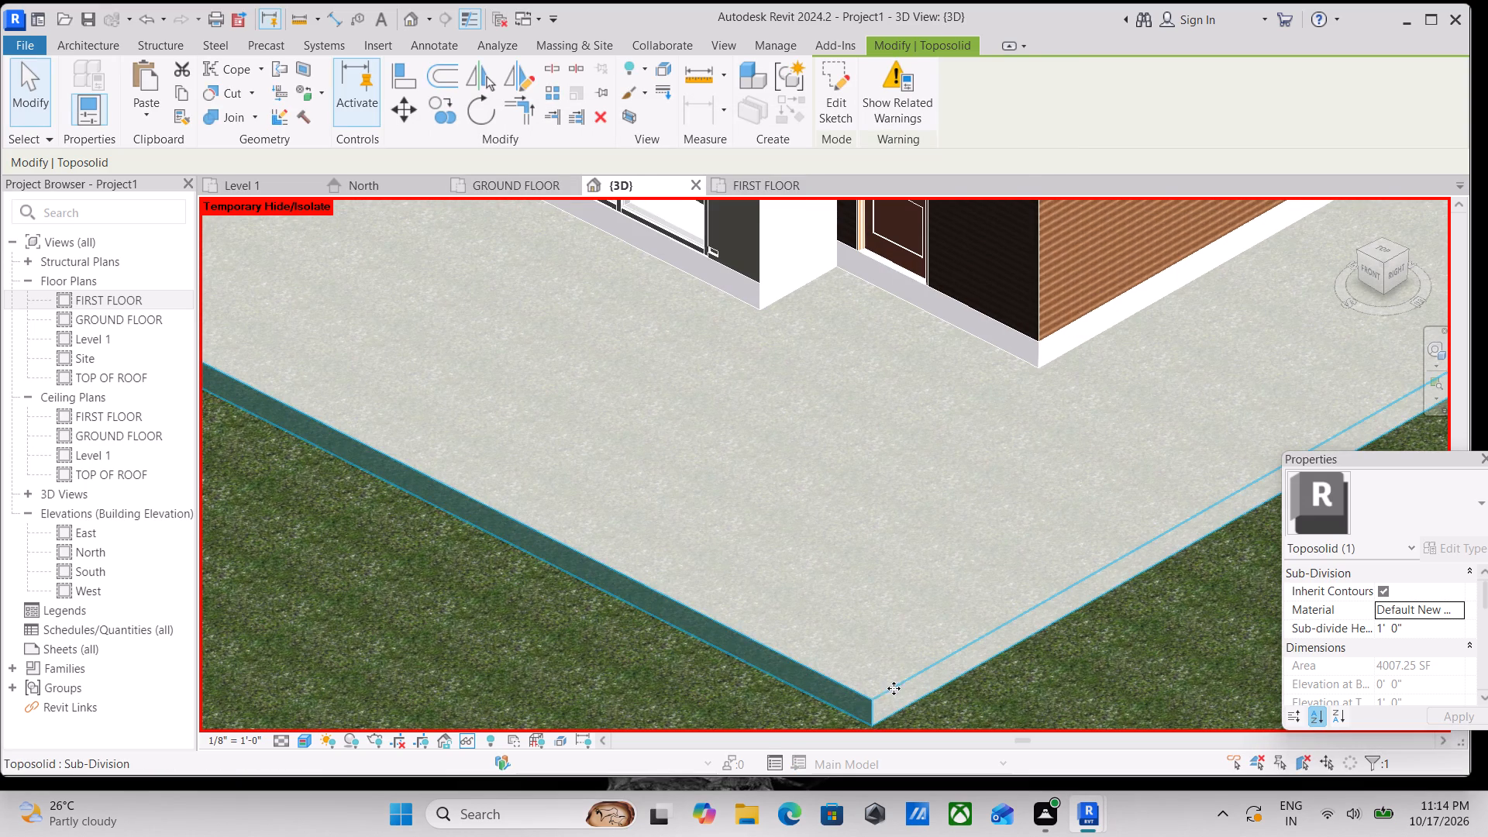
pyautogui.scroll(-2, 907, 692)
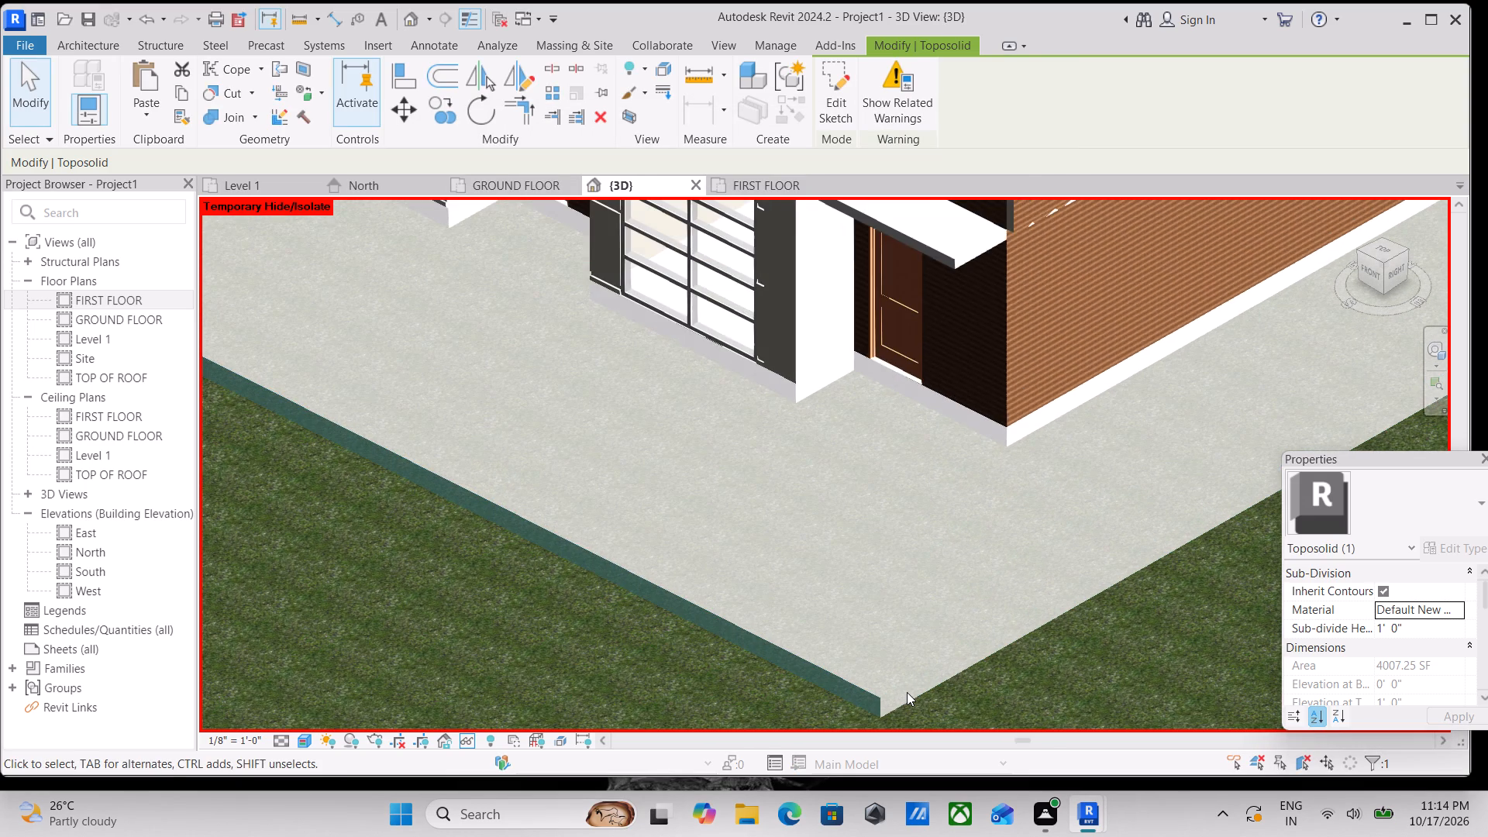
pyautogui.scroll(-2, 907, 692)
pyautogui.press('Escape')
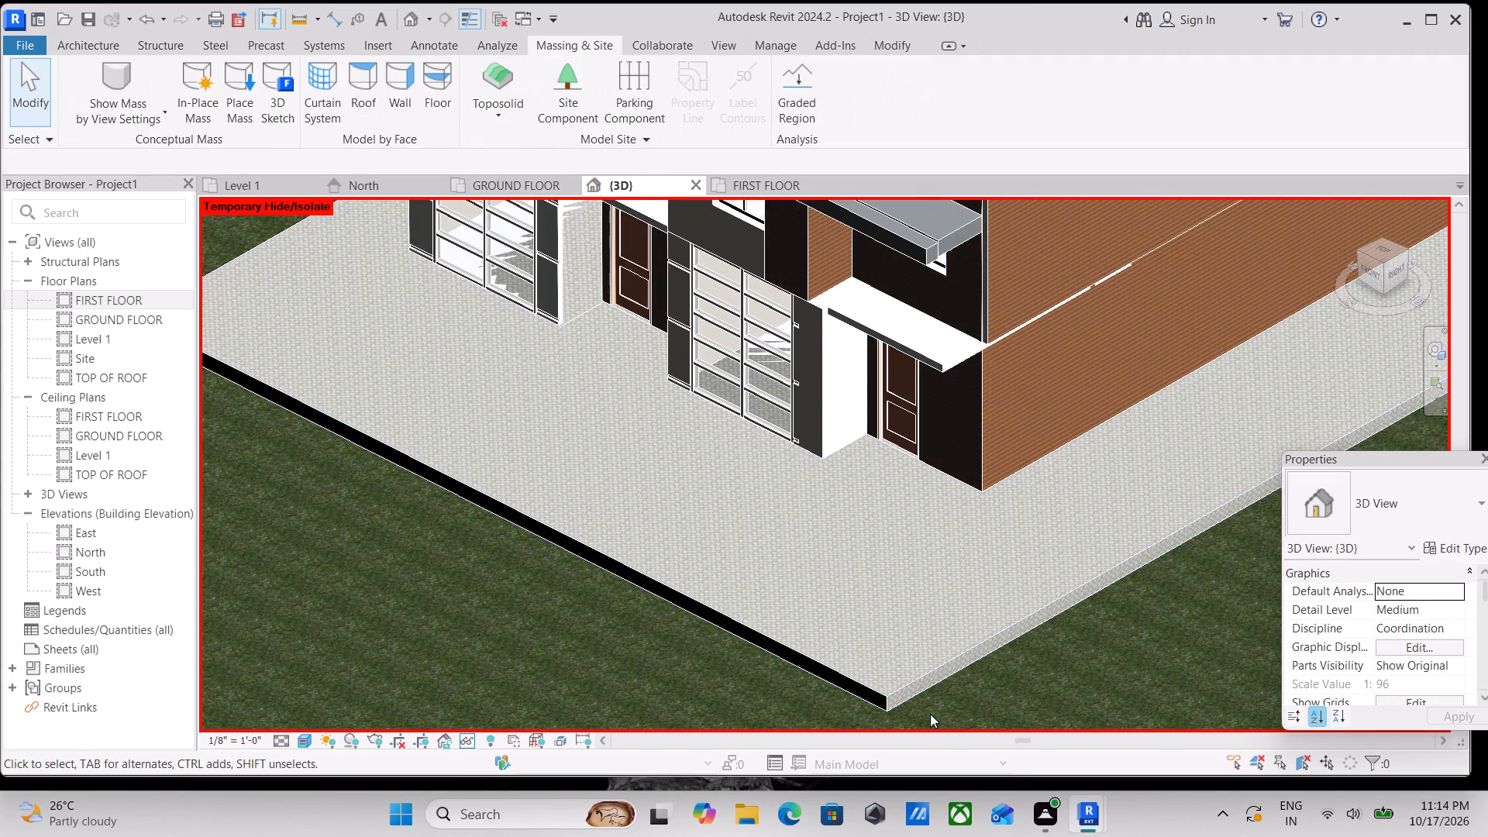
pyautogui.scroll(7, 797, 666)
pyautogui.moveTo(875, 505); pyautogui.dragTo(939, 744, button='middle')
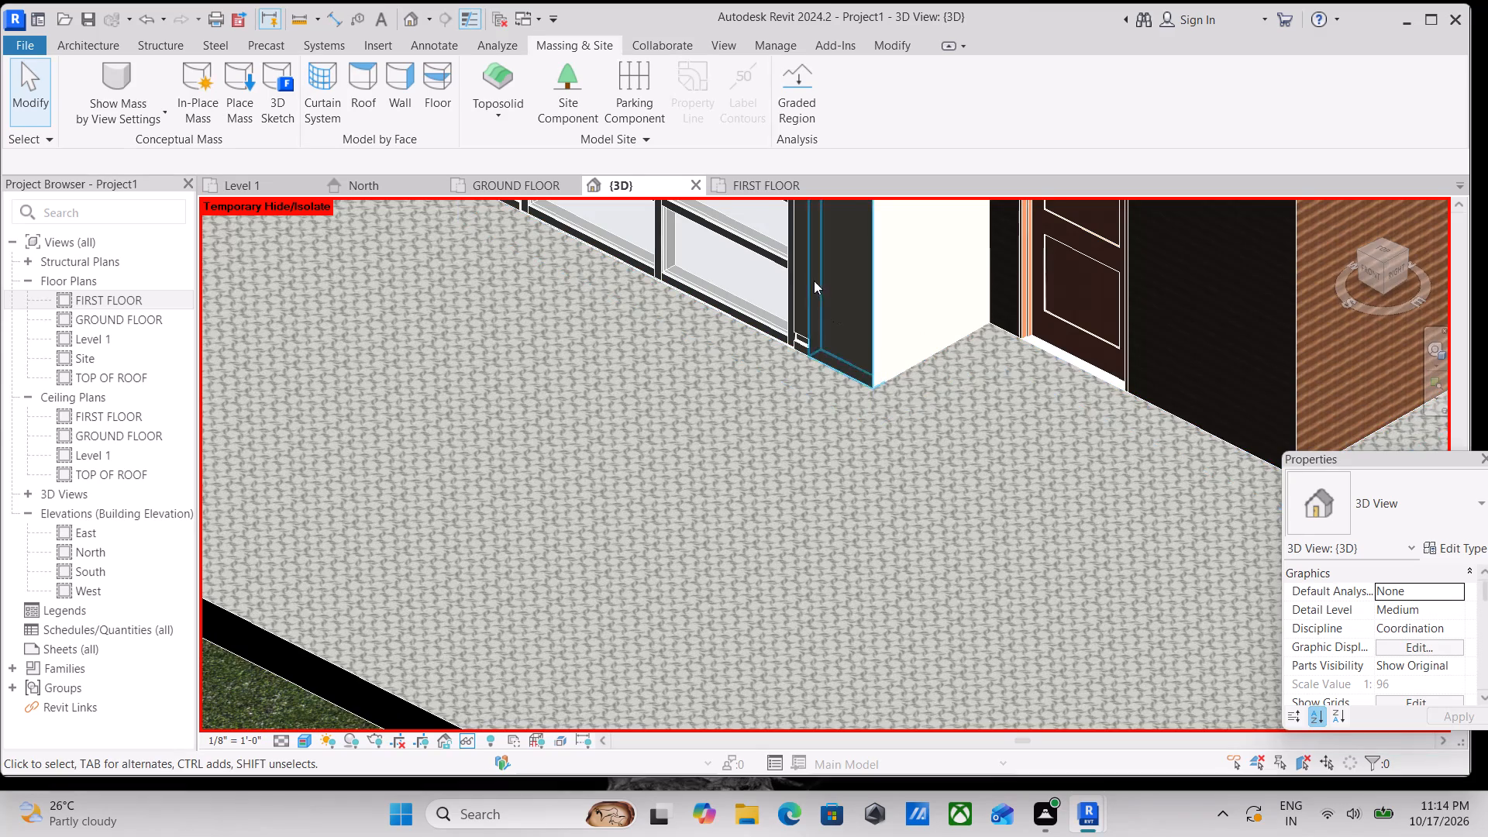
pyautogui.moveTo(815, 281); pyautogui.dragTo(875, 497, button='middle')
pyautogui.scroll(-2, 894, 474)
pyautogui.moveTo(894, 474); pyautogui.dragTo(1121, 648, button='middle')
pyautogui.scroll(-3, 1086, 627)
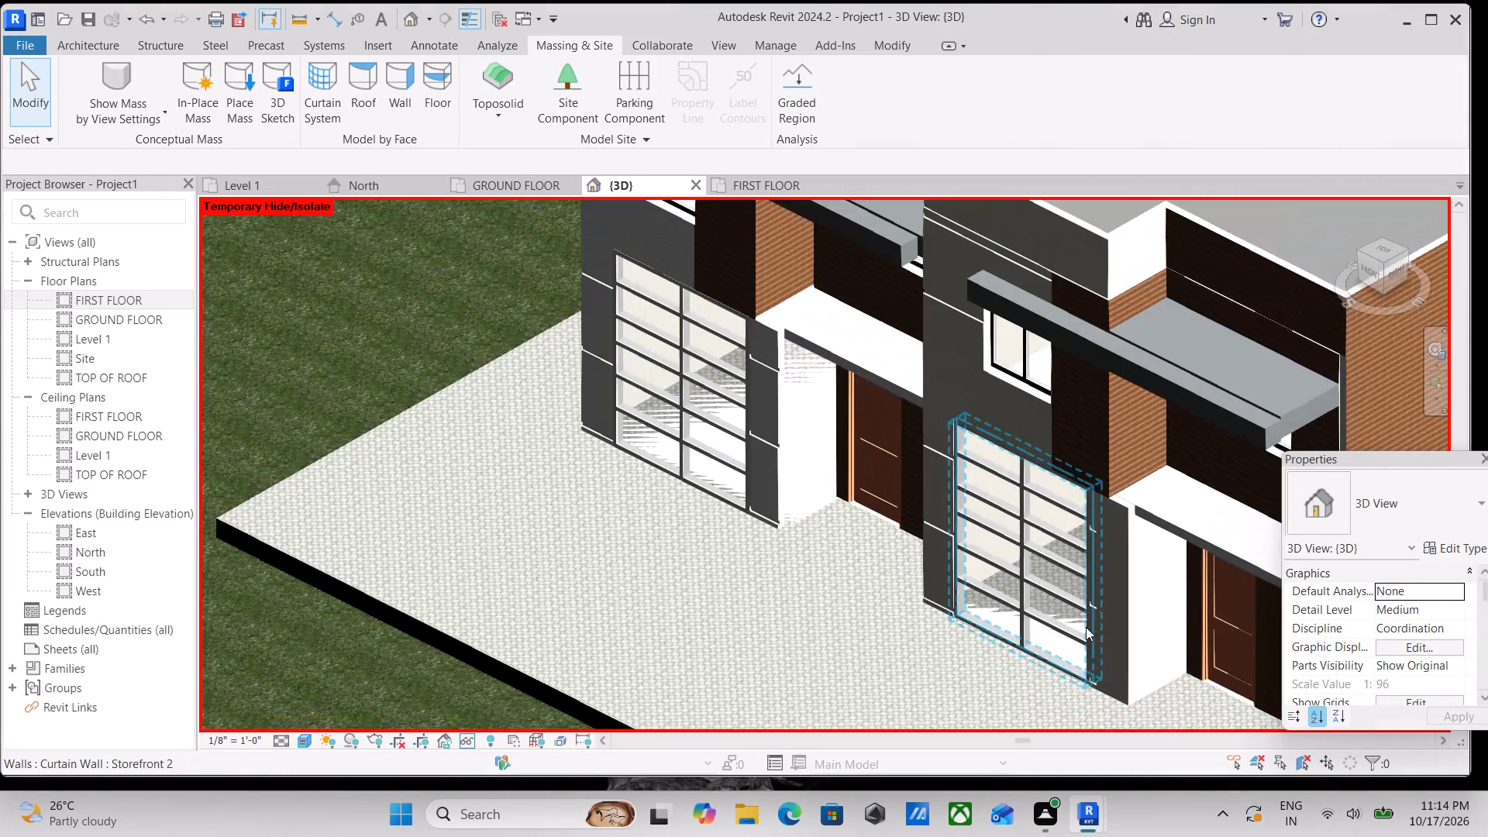
pyautogui.scroll(-2, 1097, 620)
pyautogui.moveTo(1097, 620); pyautogui.dragTo(1015, 443, button='middle')
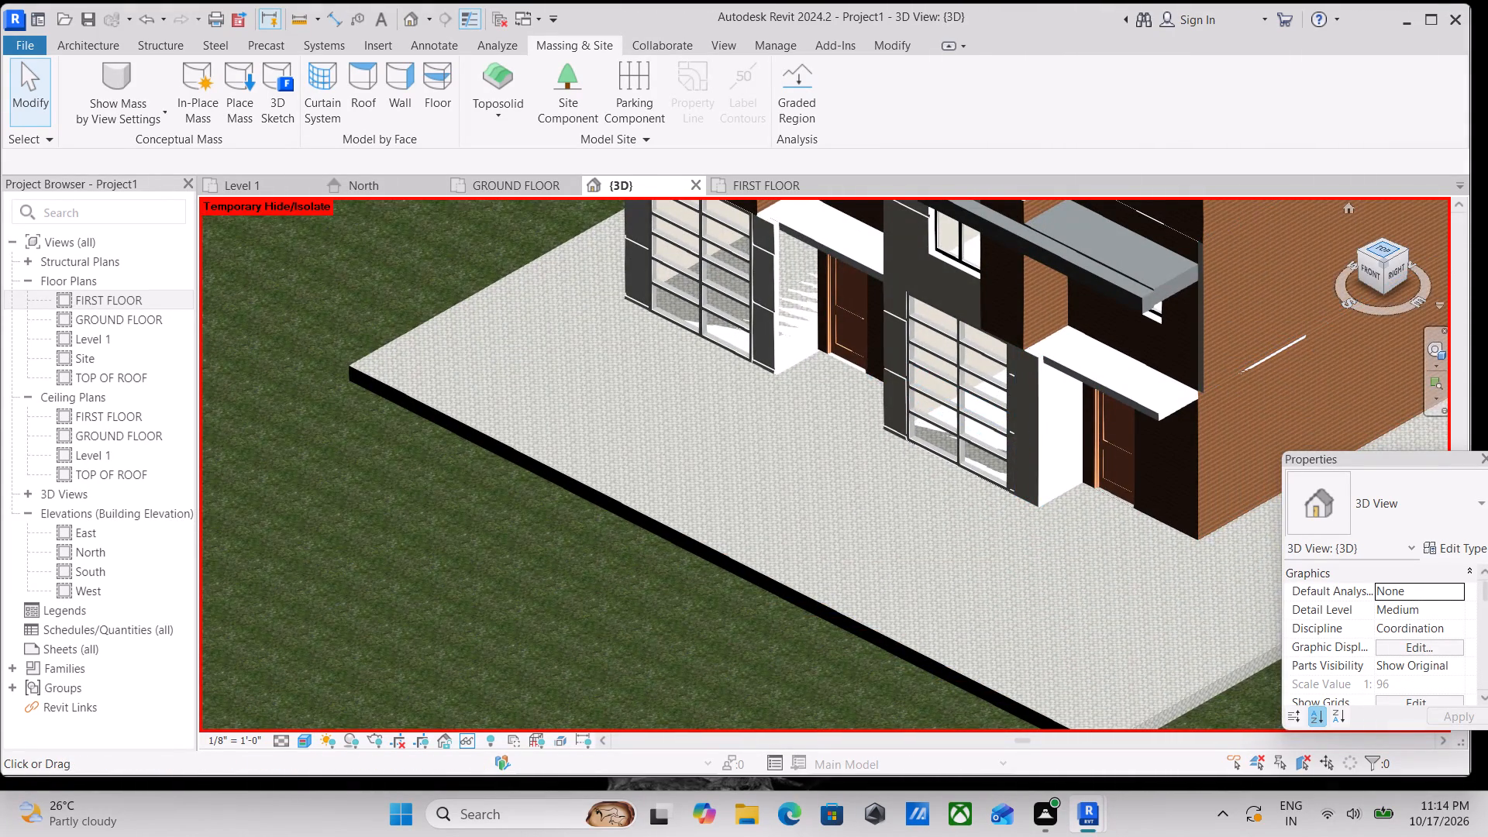
# Delete the toposolid sub-division around the house, selecting it from the top view.
pyautogui.click(1379, 249)
pyautogui.scroll(3, 1195, 439)
pyautogui.scroll(2, 684, 456)
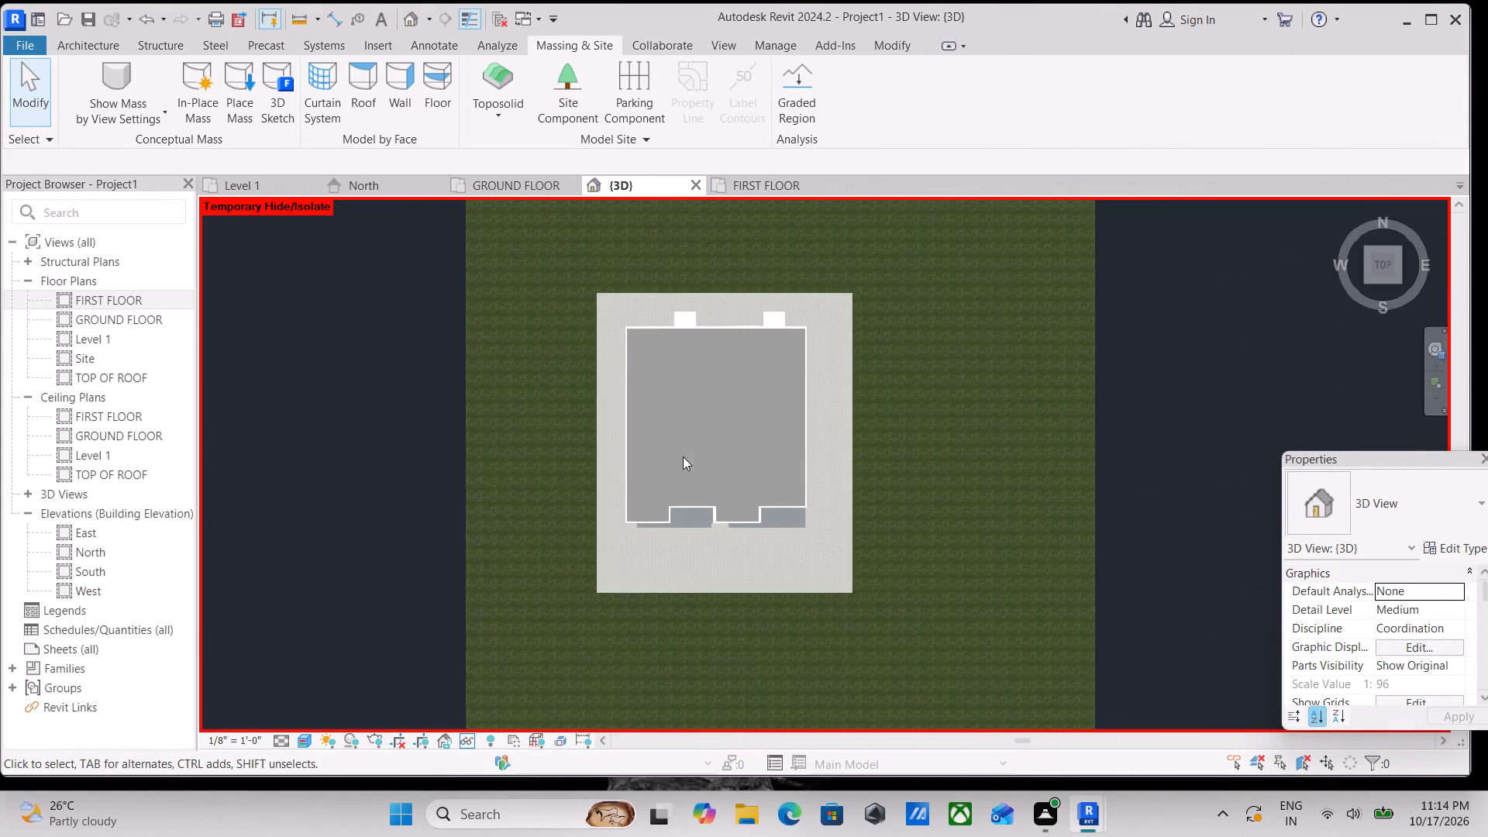
pyautogui.click(854, 355)
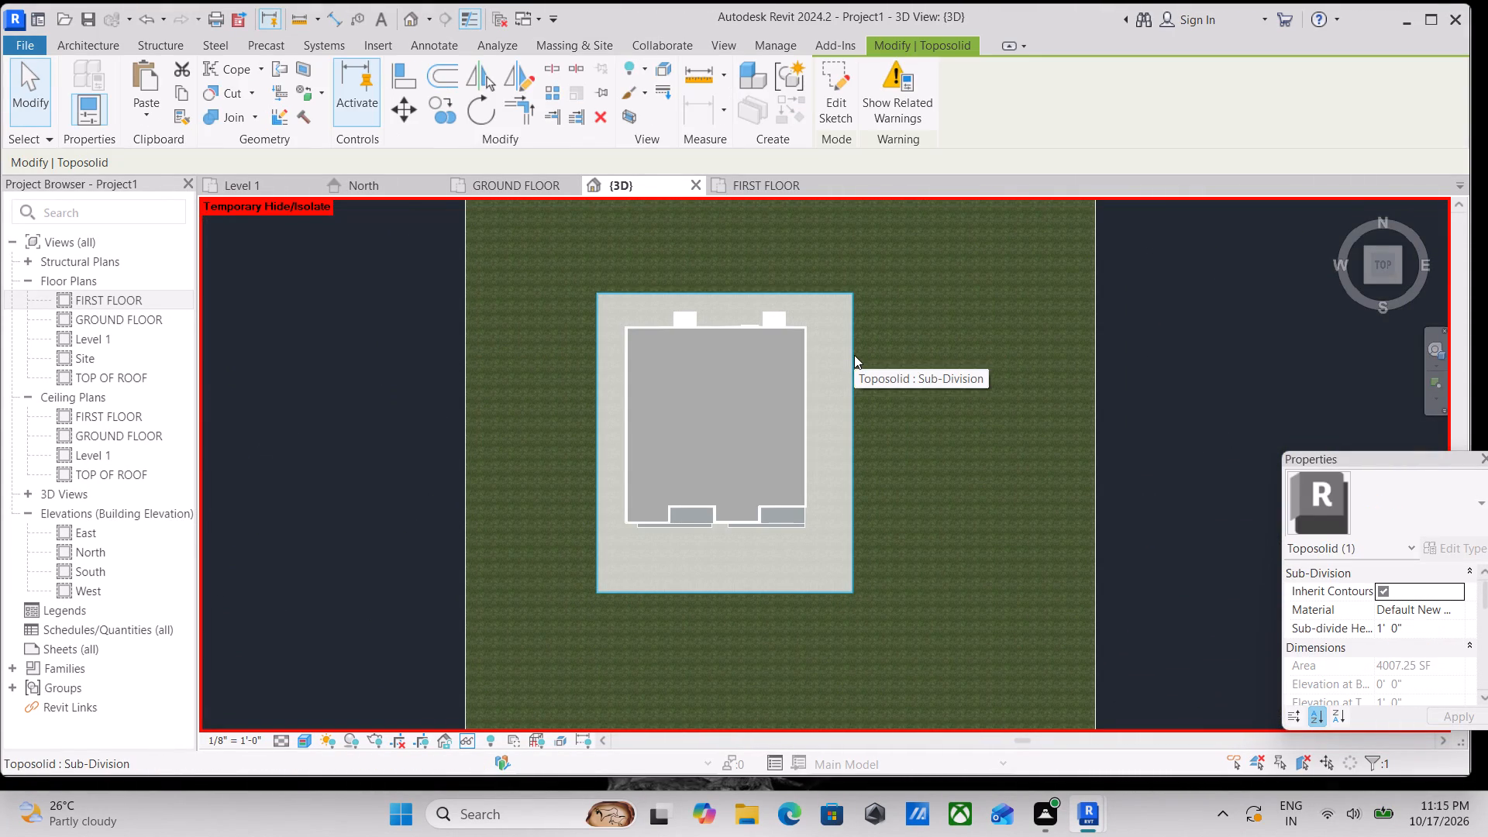
pyautogui.rightClick(854, 355)
pyautogui.click(948, 498)
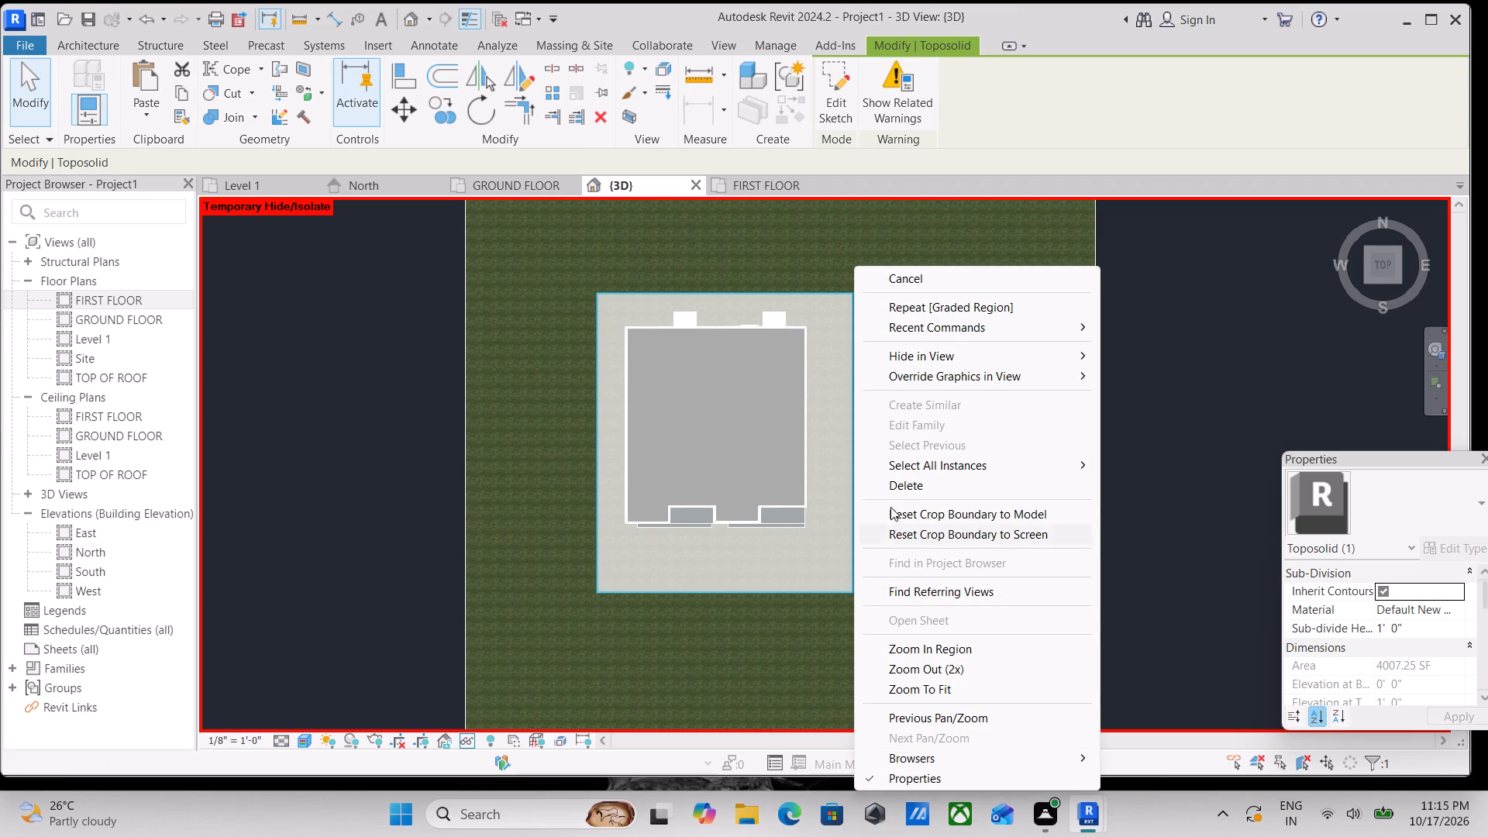
pyautogui.click(907, 485)
# Examine in 3D how the house's front corner and wall base meet the grassland.
pyautogui.scroll(3, 820, 532)
pyautogui.scroll(-1, 790, 560)
pyautogui.keyDown('shift'); pyautogui.moveTo(792, 567); pyautogui.dragTo(773, 422, button='middle'); pyautogui.keyUp('shift')
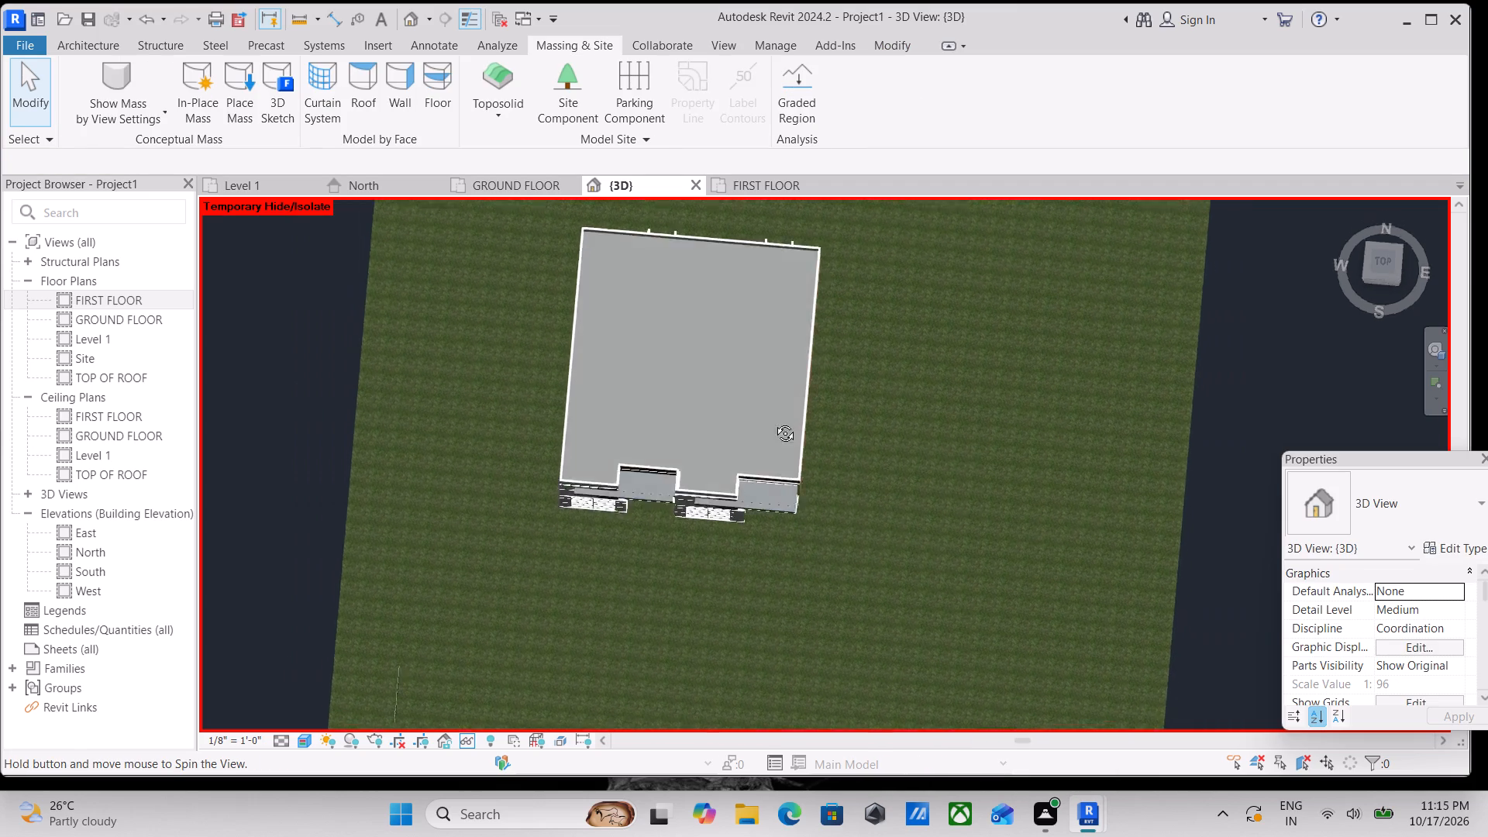
pyautogui.keyDown('shift'); pyautogui.moveTo(773, 422); pyautogui.dragTo(819, 166, button='middle'); pyautogui.keyUp('shift')
pyautogui.keyDown('shift'); pyautogui.moveTo(862, 498); pyautogui.dragTo(677, 438, button='middle'); pyautogui.keyUp('shift')
pyautogui.scroll(7, 691, 515)
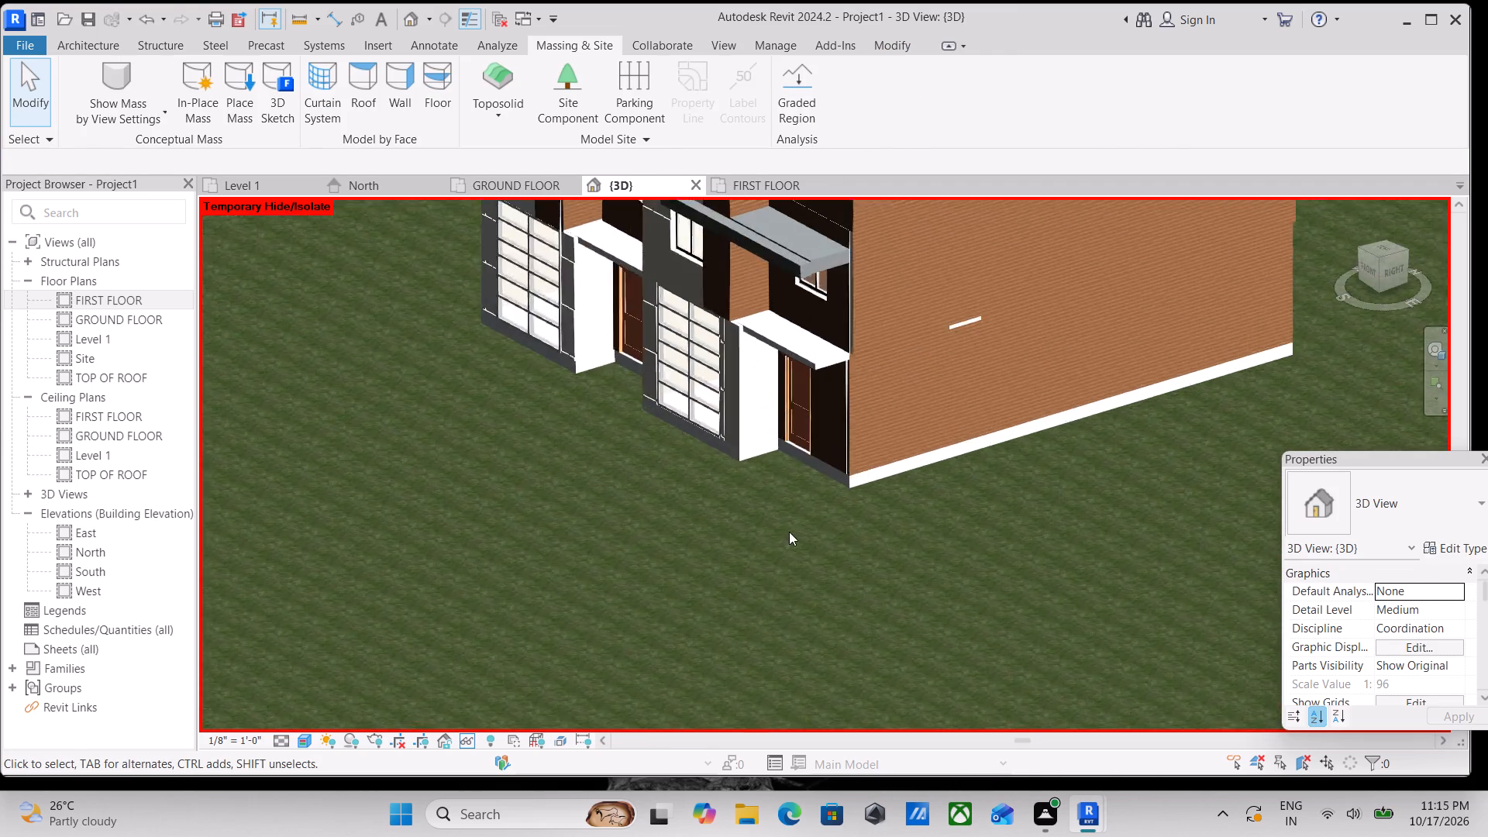
pyautogui.scroll(1, 789, 532)
pyautogui.moveTo(843, 484); pyautogui.dragTo(911, 577, button='middle')
pyautogui.scroll(6, 1048, 554)
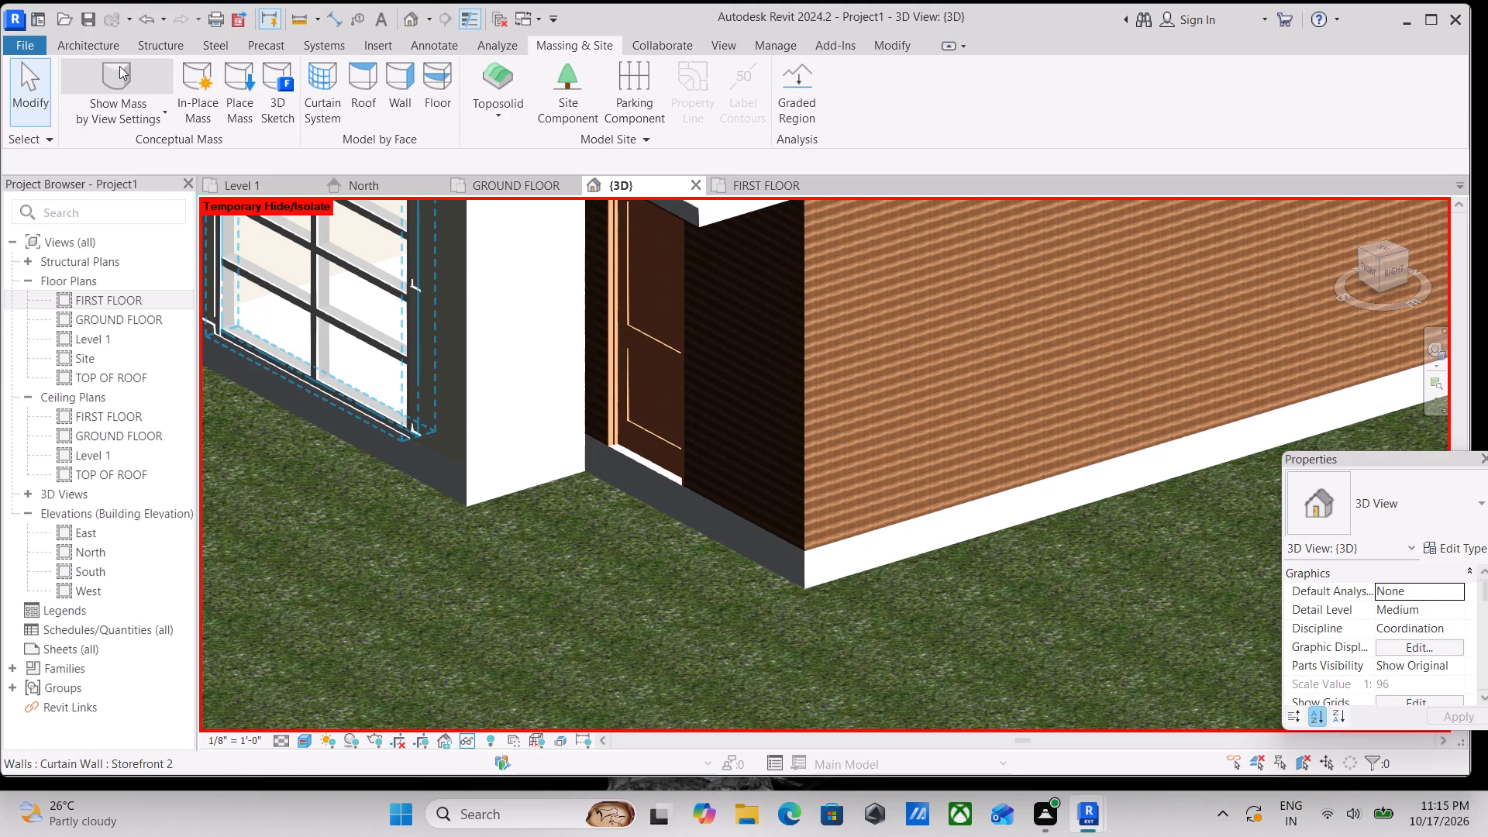
# Start an in-place model component in the Generic Models category, keeping the default name.
pyautogui.click(91, 48)
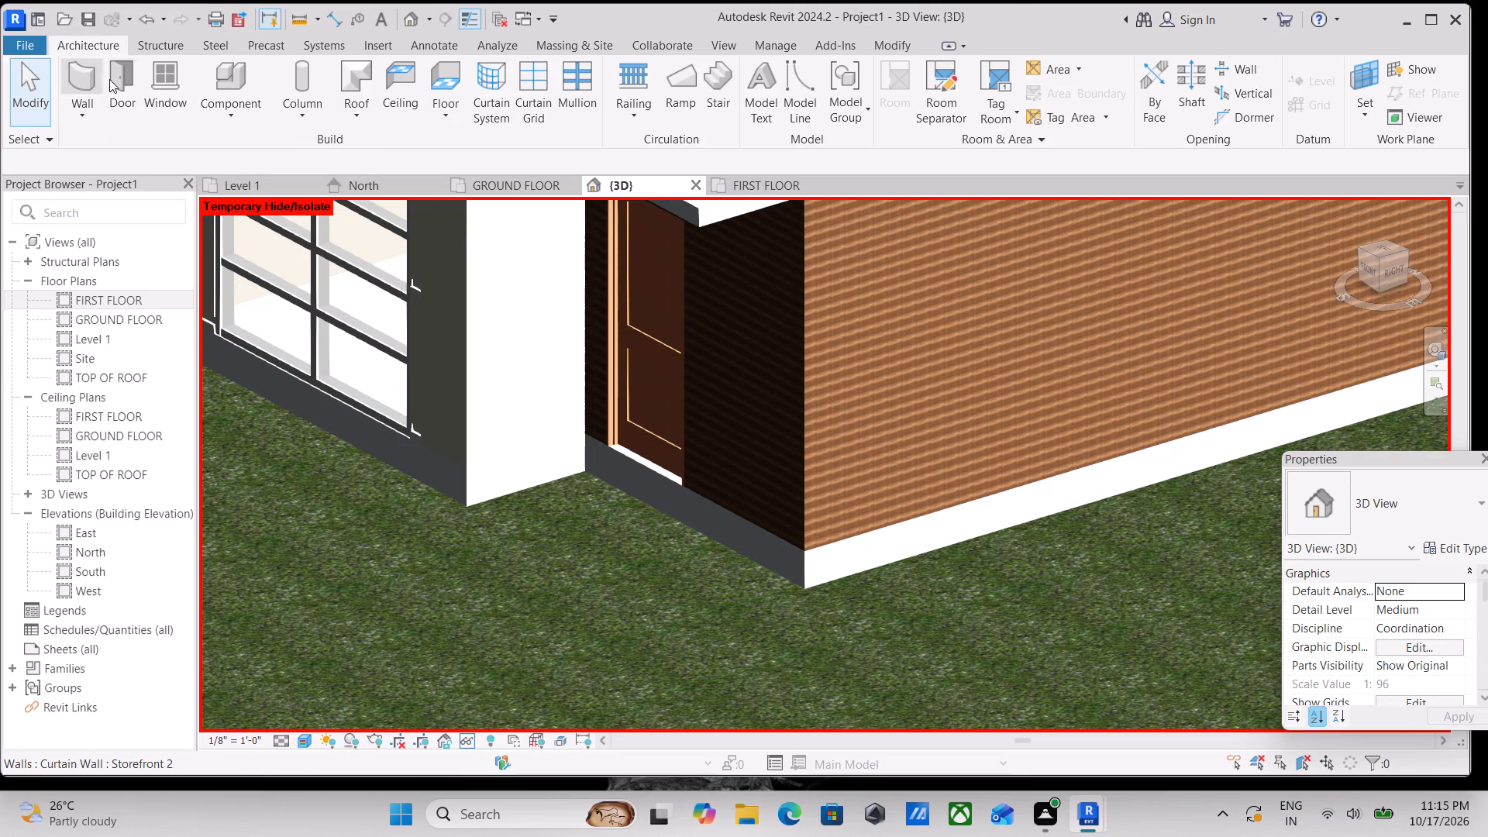
pyautogui.click(238, 122)
pyautogui.click(243, 201)
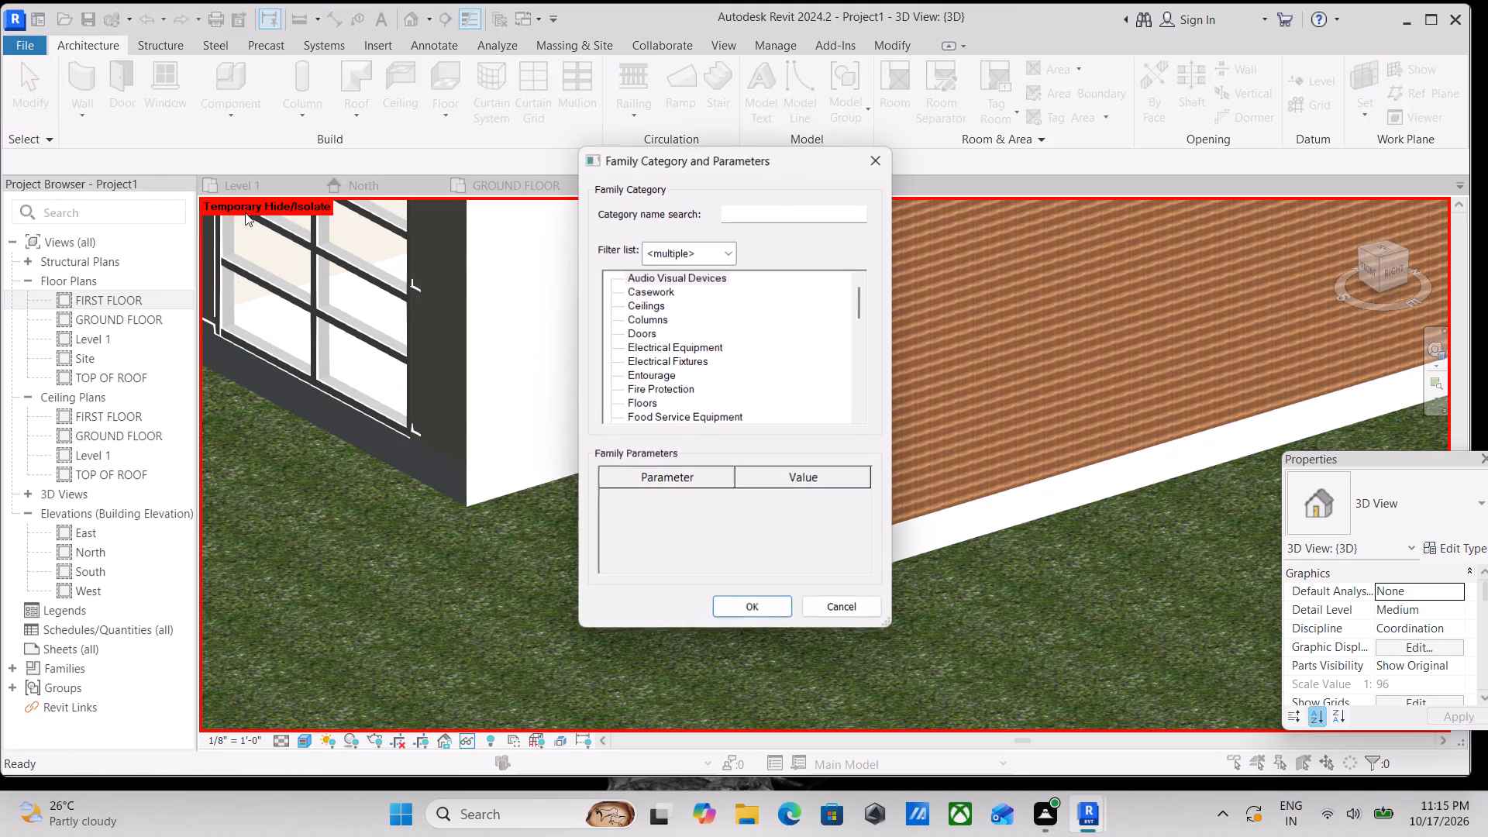
pyautogui.scroll(-5, 716, 325)
pyautogui.click(670, 391)
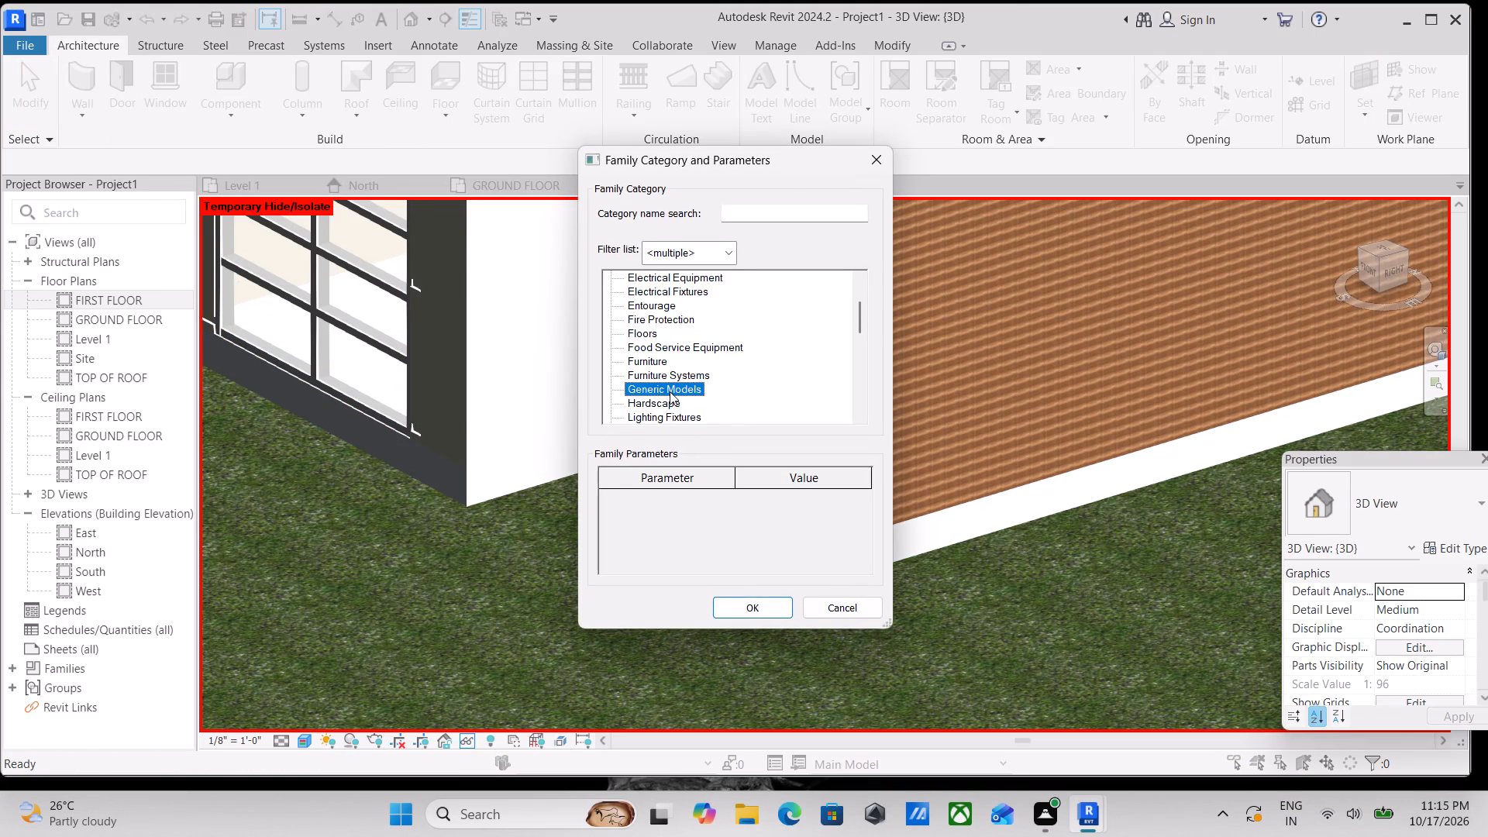
pyautogui.click(746, 606)
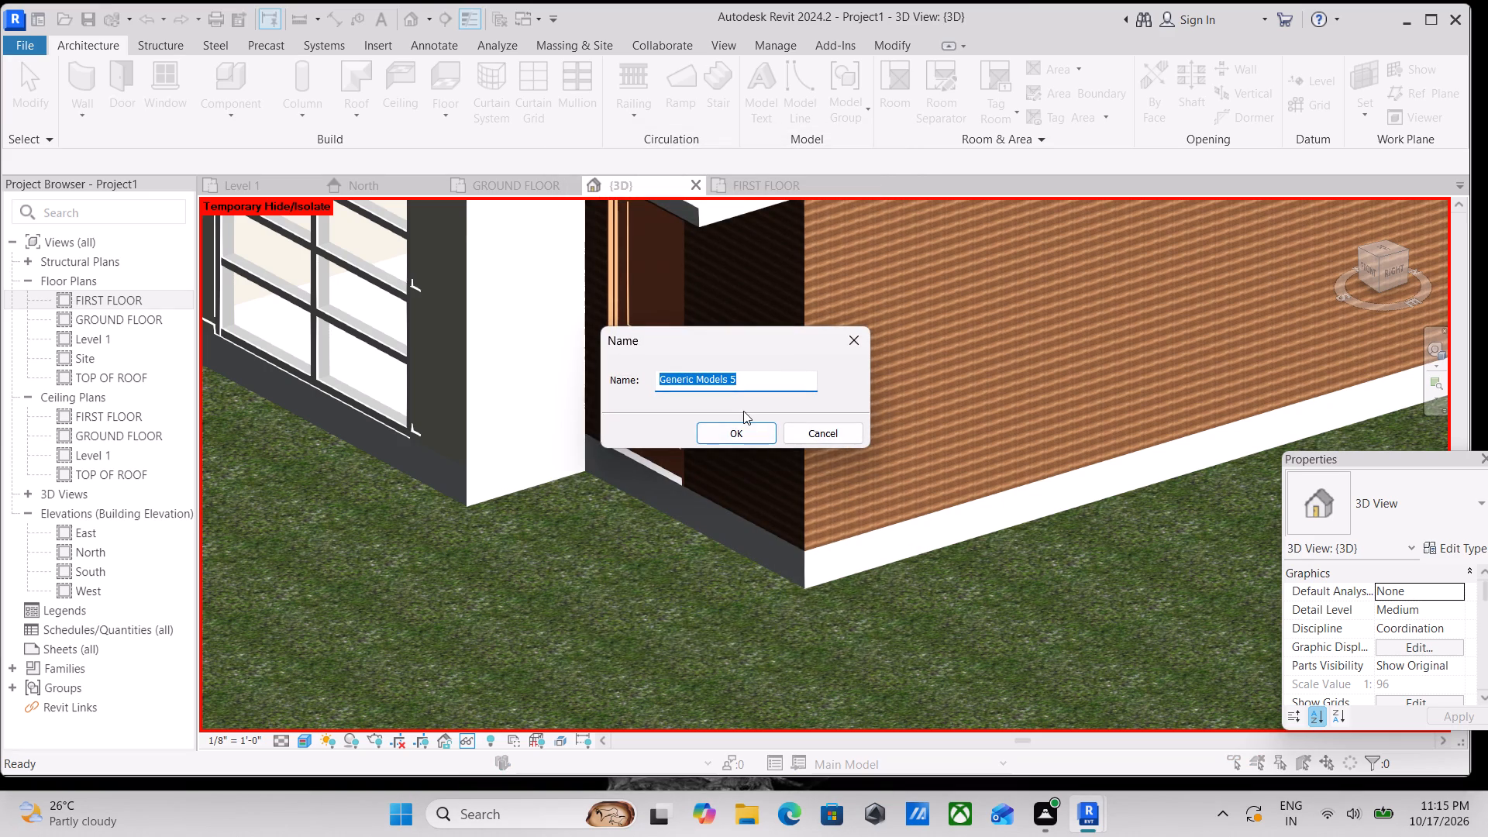
pyautogui.click(743, 429)
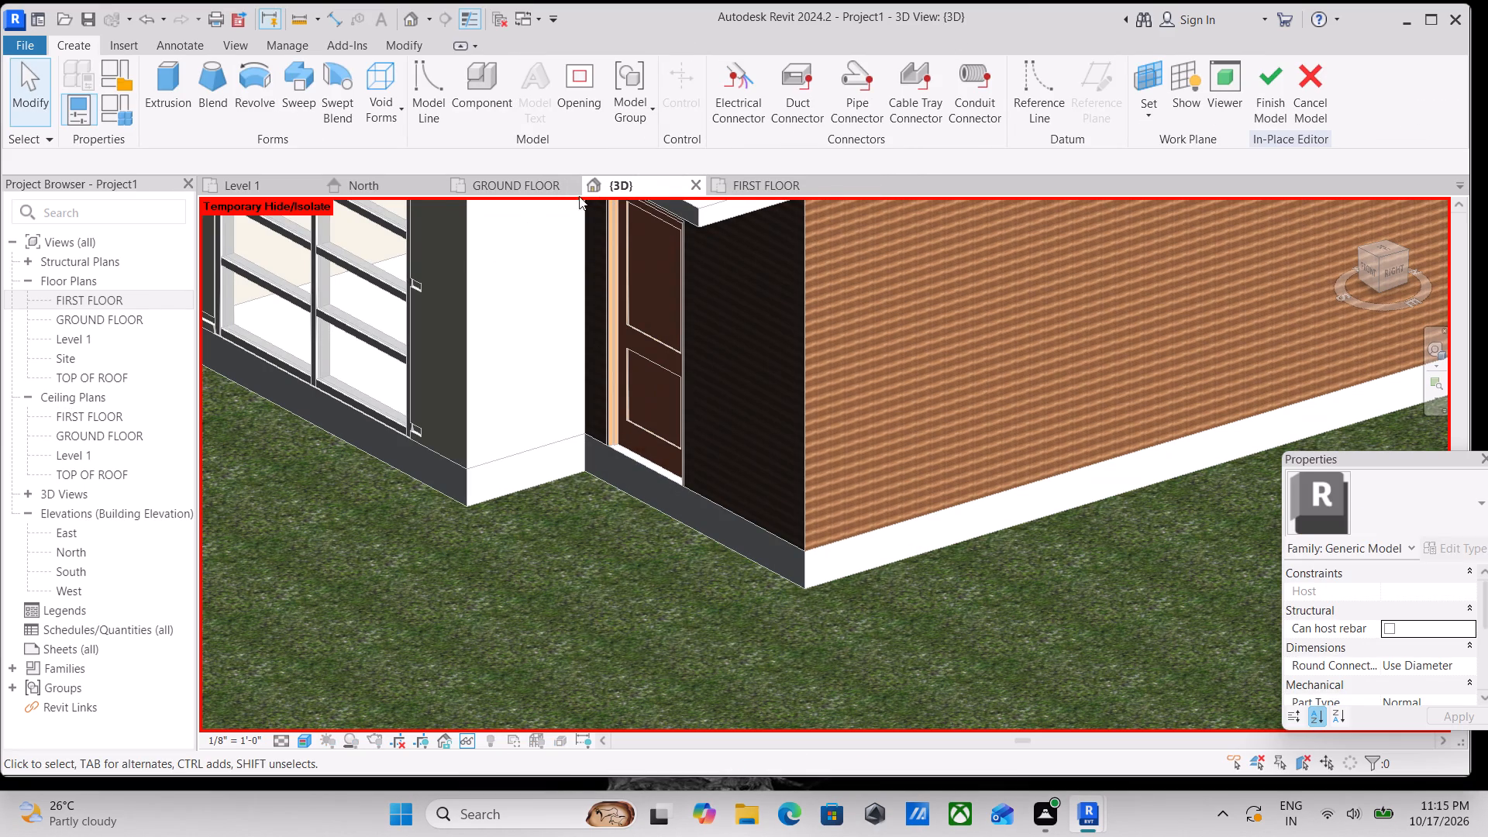
# Set the work plane by picking the side face of the floor slab at the house's front corner.
pyautogui.click(1152, 115)
pyautogui.click(1153, 181)
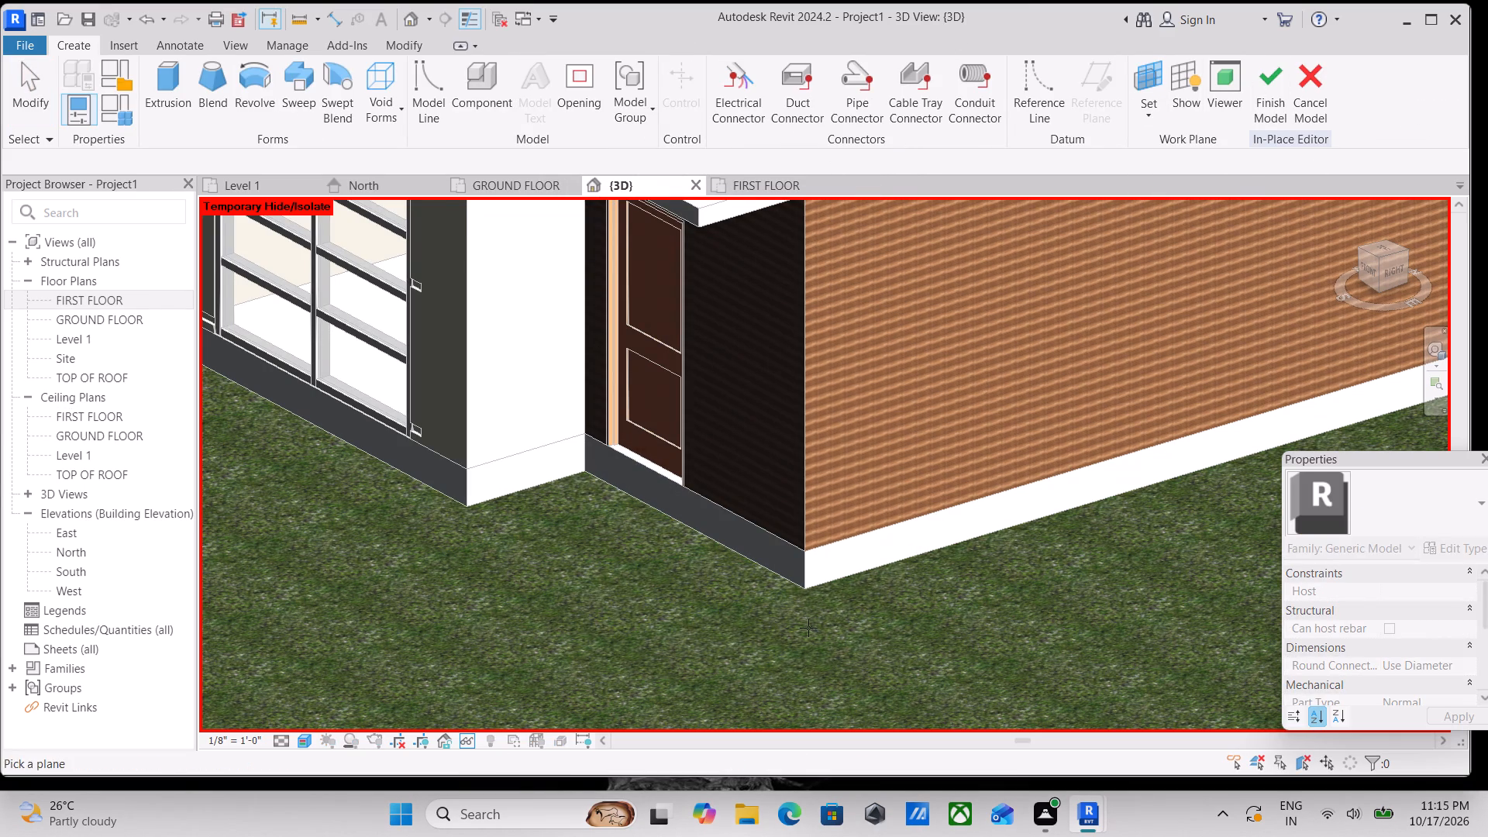
pyautogui.scroll(3, 821, 594)
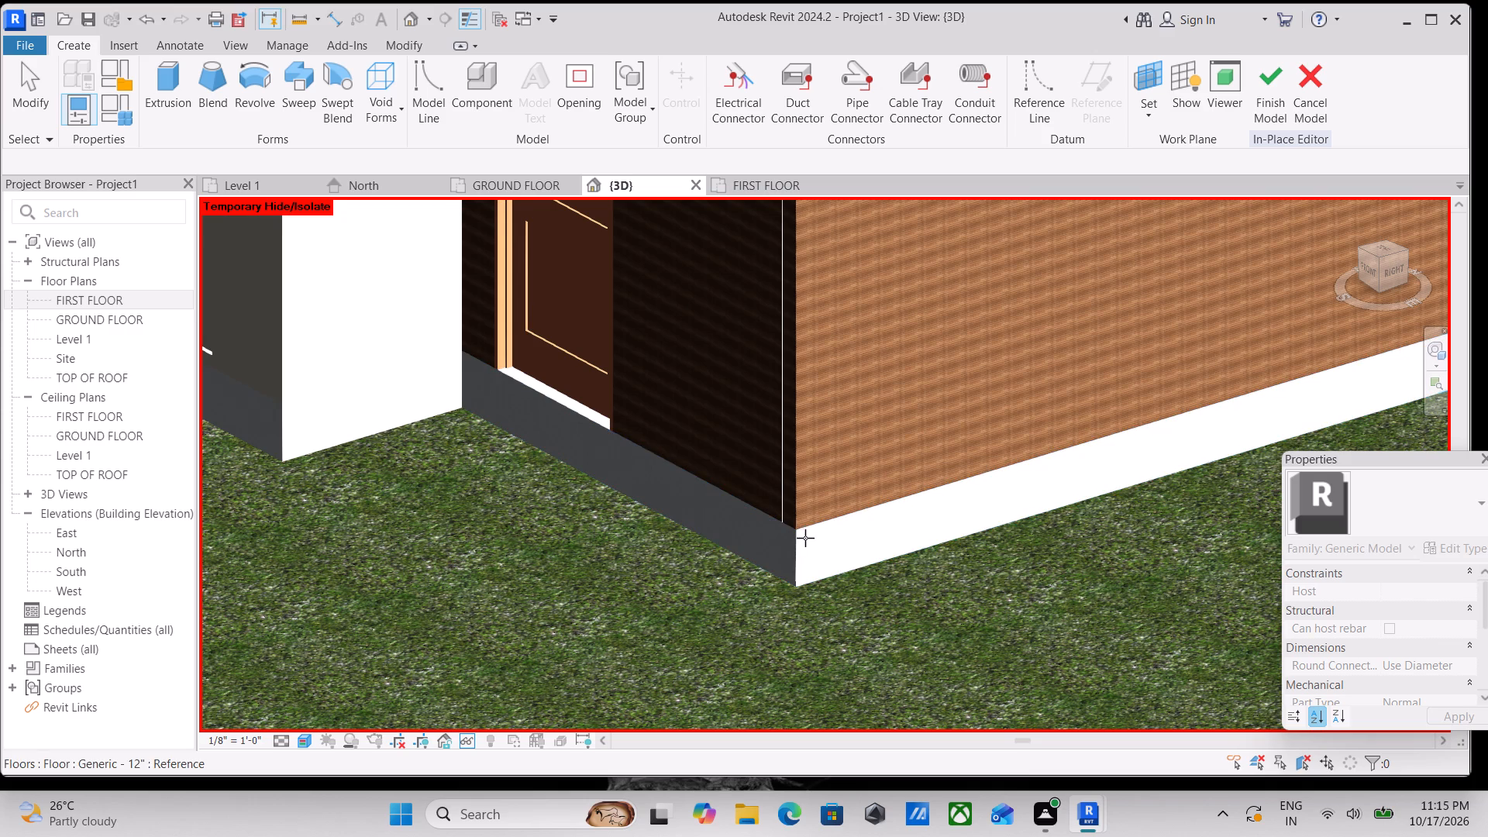
pyautogui.click(804, 536)
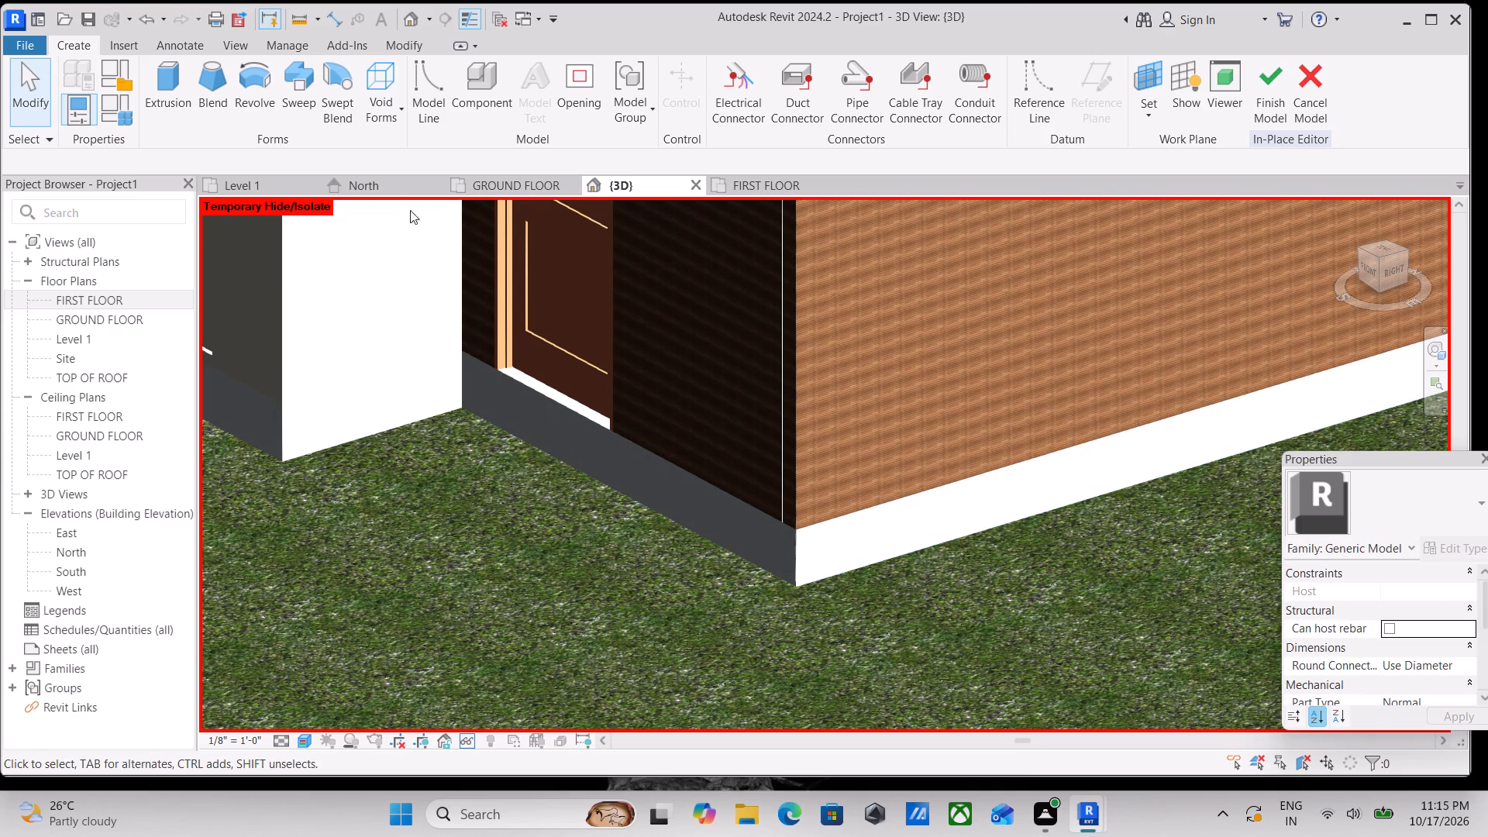
# Start an extrusion and sketch a vertical line at the slab's front corner, from the slab top down to the grassland.
pyautogui.click(1393, 269)
pyautogui.scroll(3, 846, 530)
pyautogui.scroll(2, 798, 448)
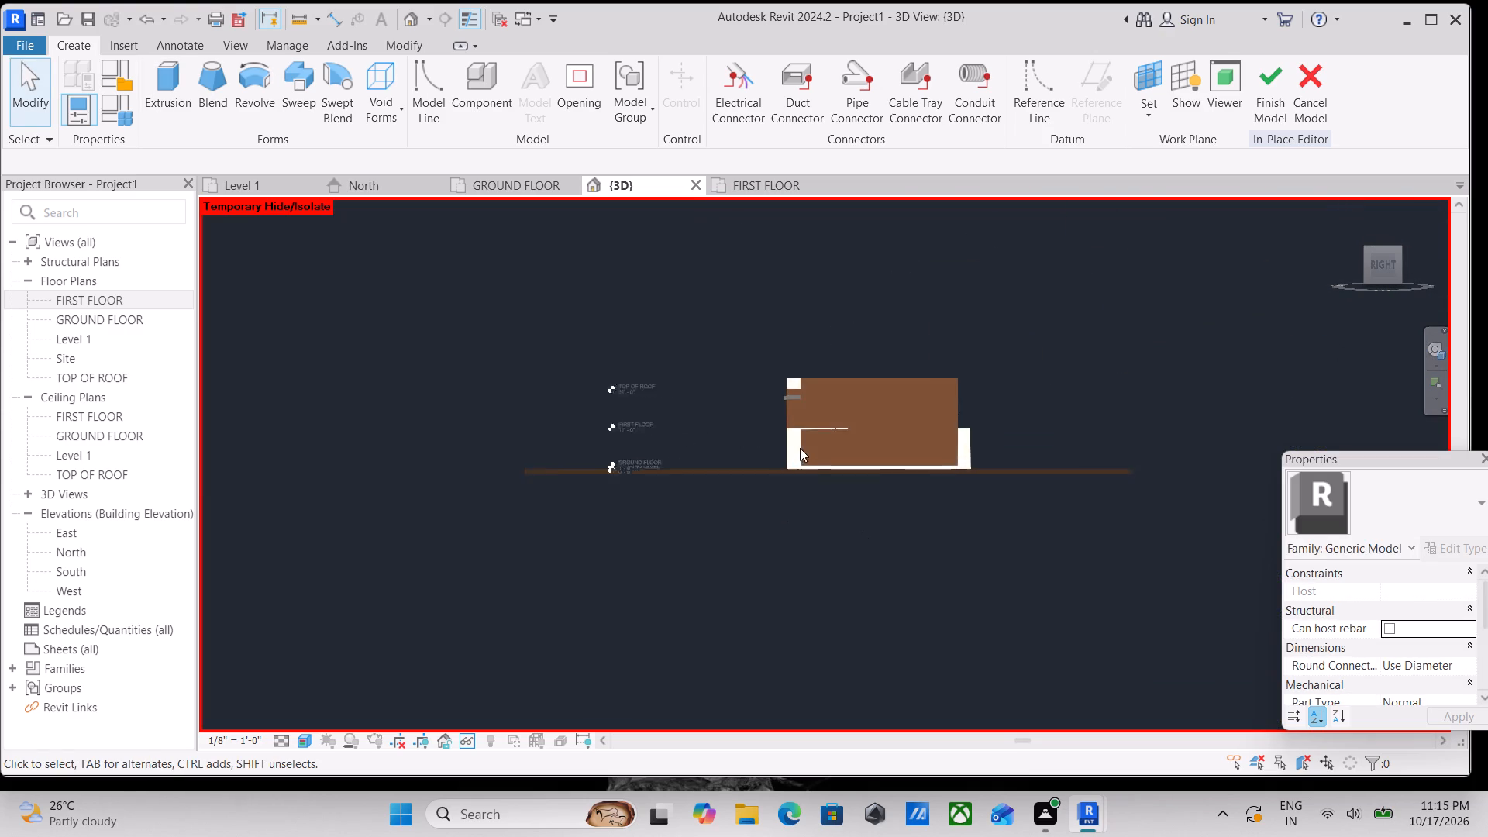
pyautogui.scroll(10, 800, 448)
pyautogui.scroll(4, 784, 508)
pyautogui.scroll(4, 814, 418)
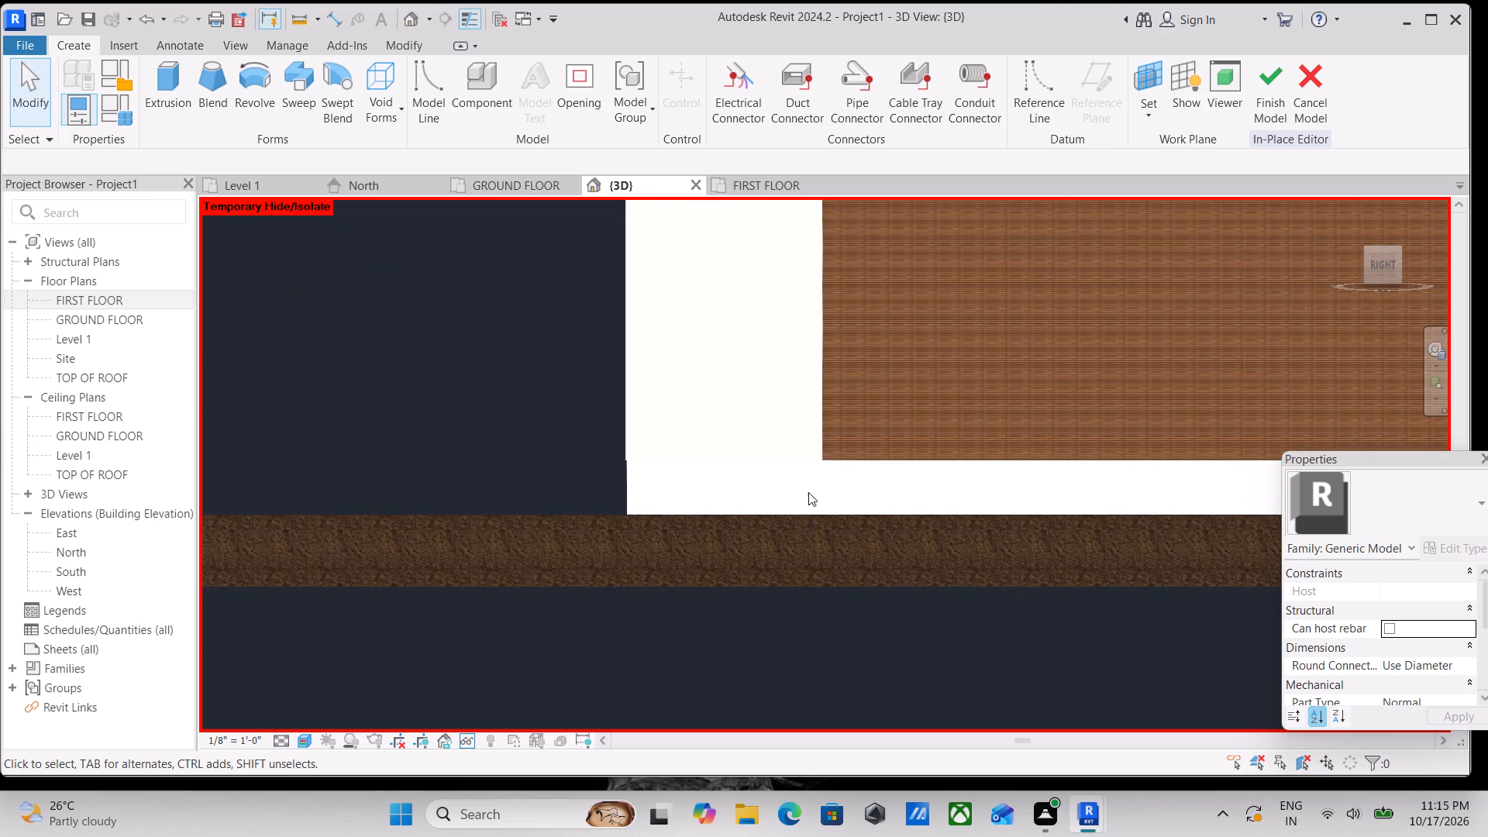
pyautogui.scroll(-13, 807, 536)
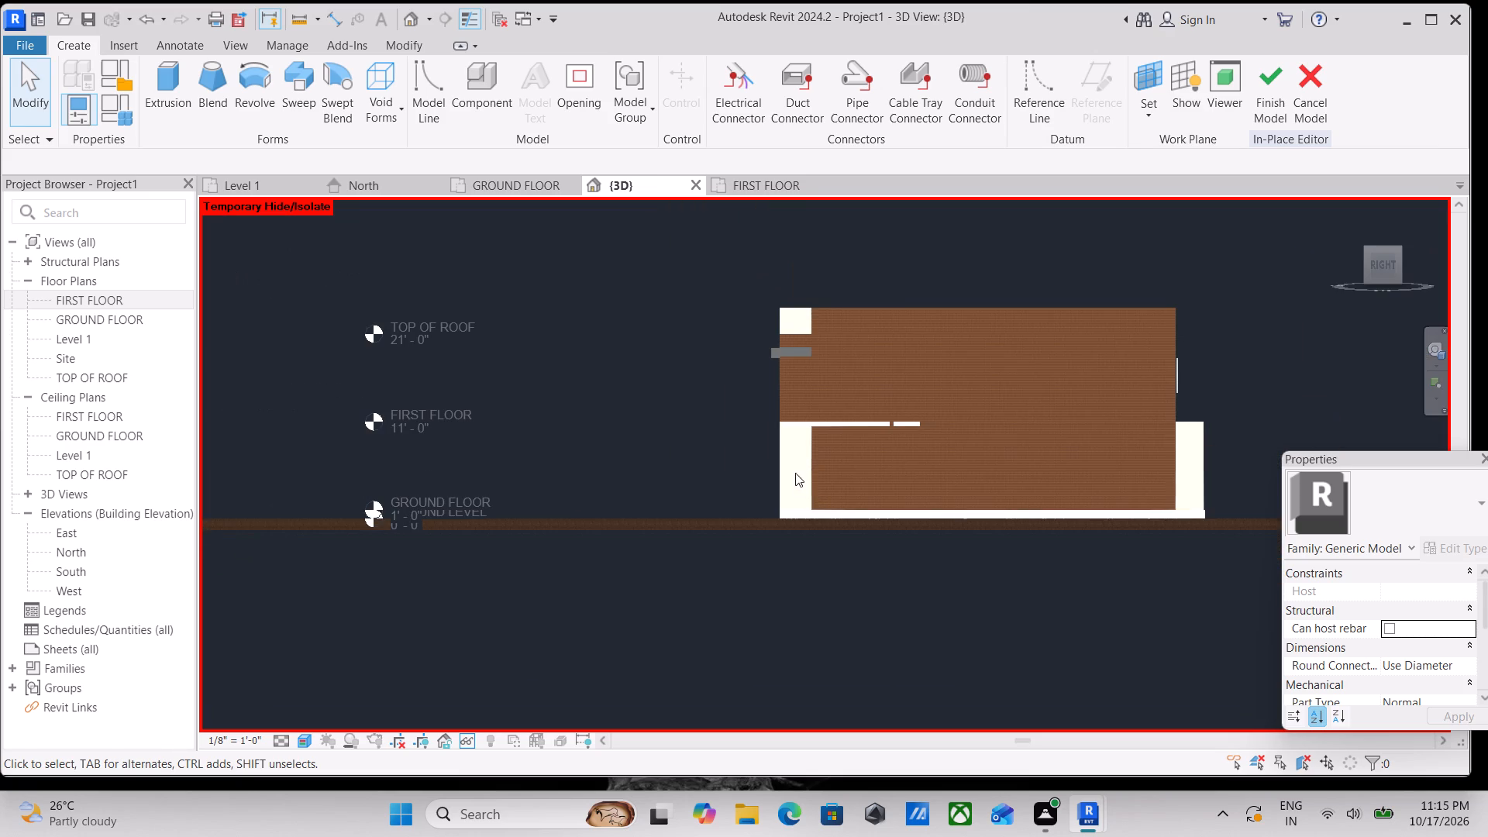
pyautogui.keyDown('shift'); pyautogui.moveTo(795, 473); pyautogui.dragTo(893, 611, button='middle'); pyautogui.keyUp('shift')
pyautogui.scroll(7, 877, 592)
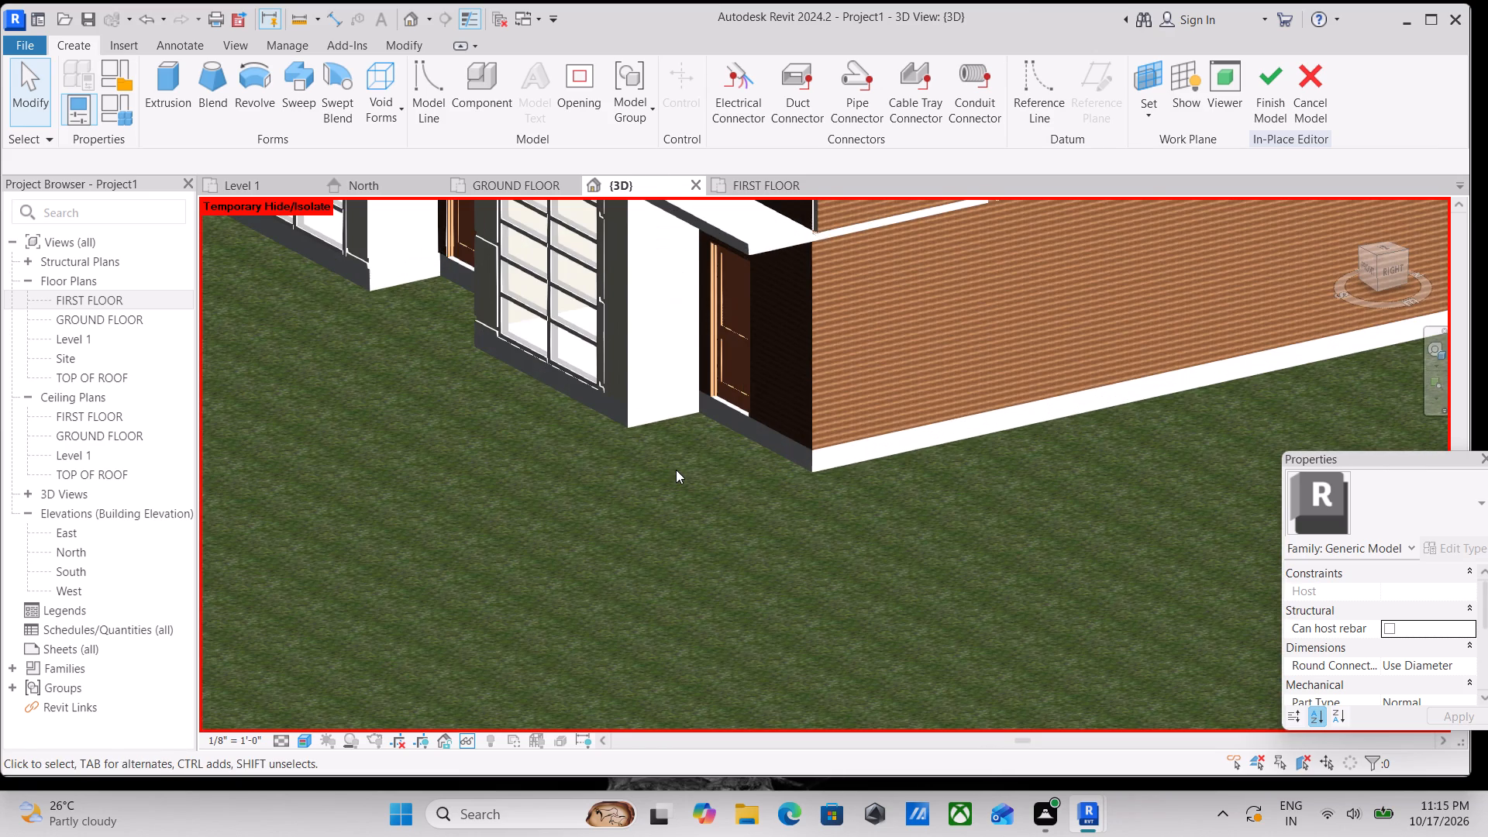
pyautogui.click(165, 90)
pyautogui.scroll(6, 795, 446)
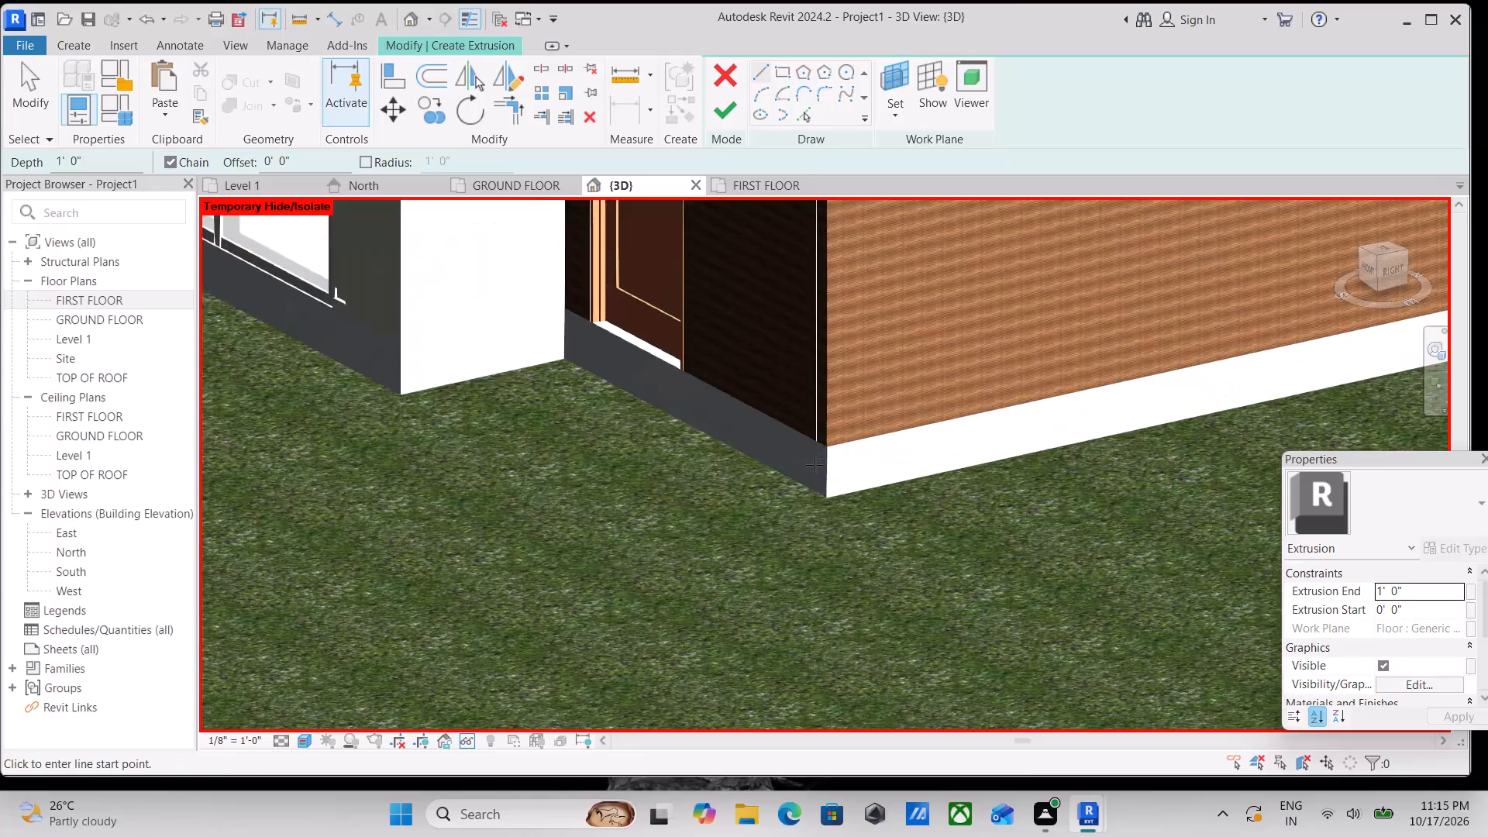
pyautogui.scroll(4, 815, 465)
pyautogui.click(821, 425)
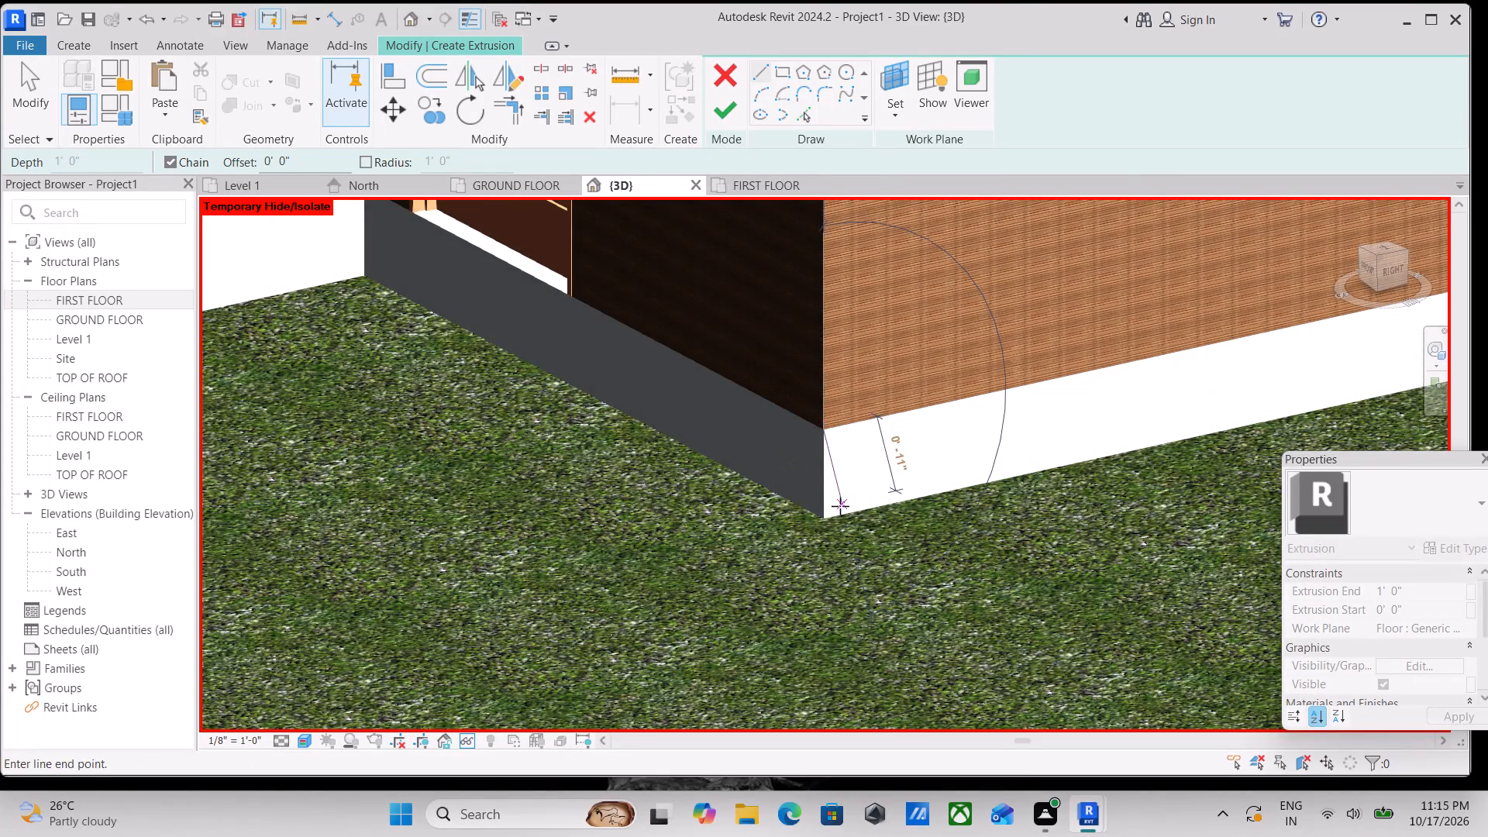
pyautogui.click(827, 519)
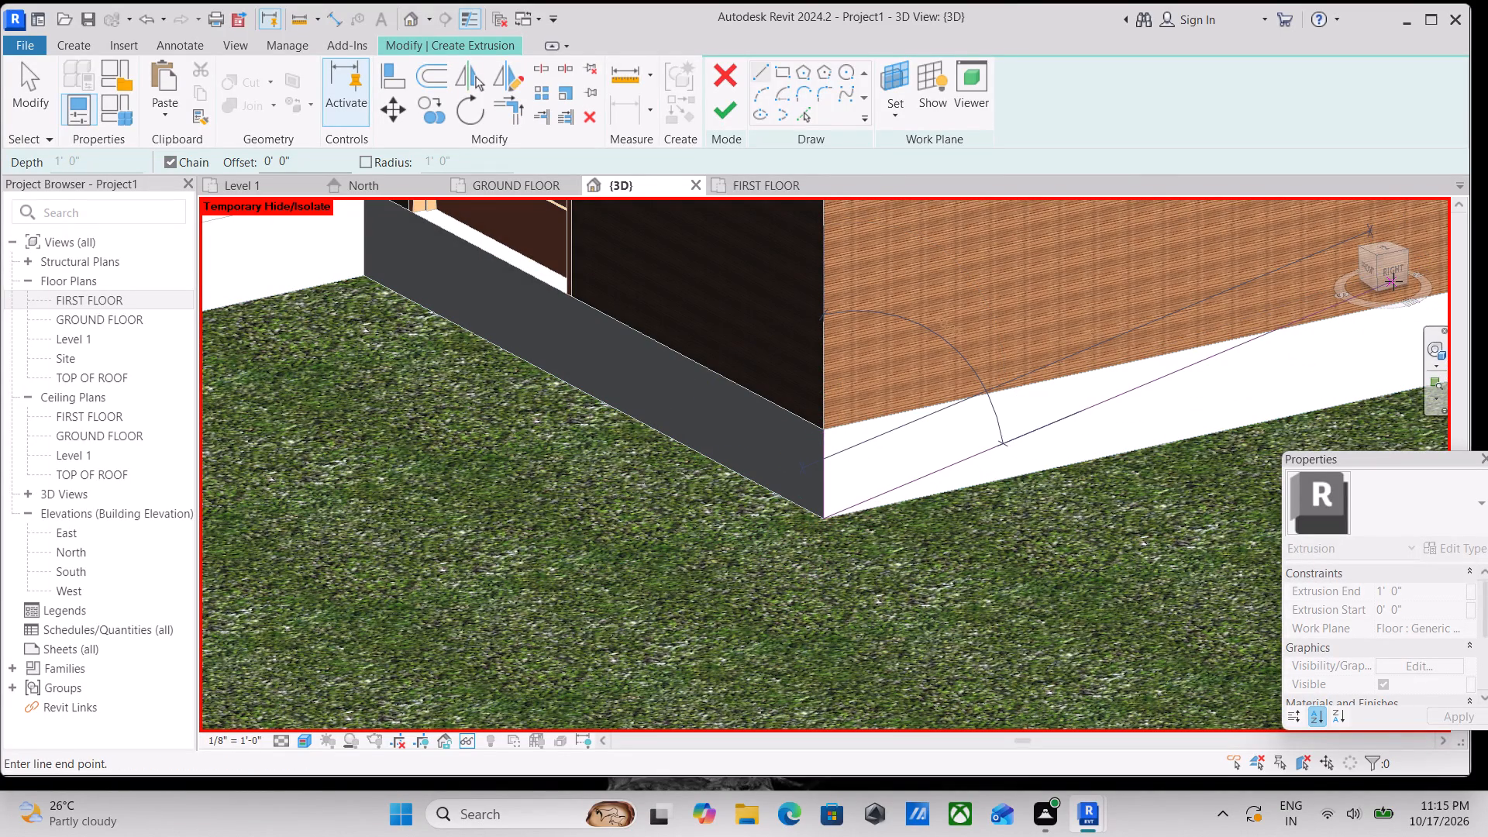
pyautogui.press('Escape')
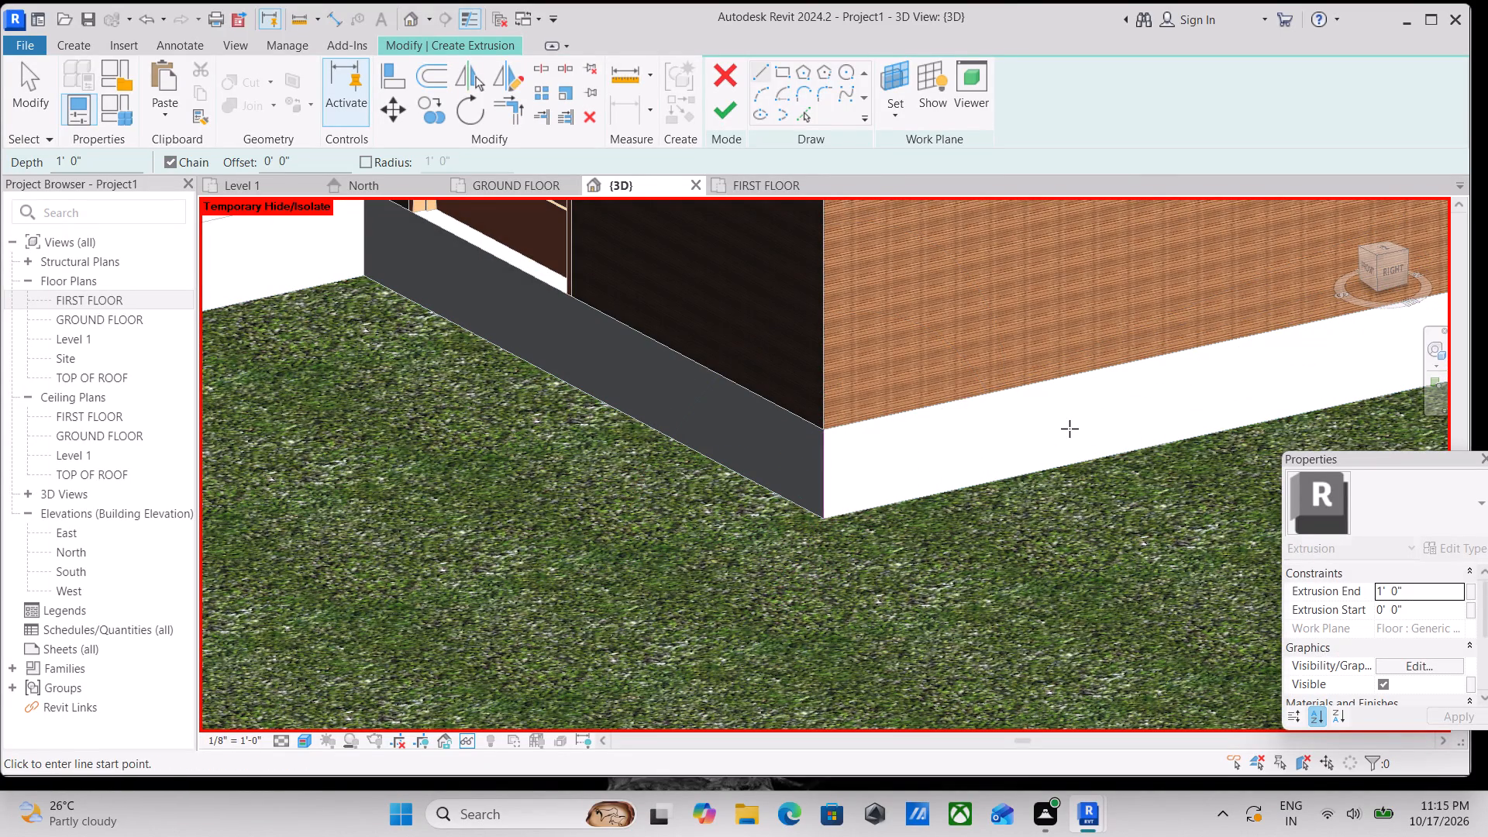
pyautogui.press('Escape')
# Show the model straight from its right side in the Hidden Line visual style.
pyautogui.click(1390, 267)
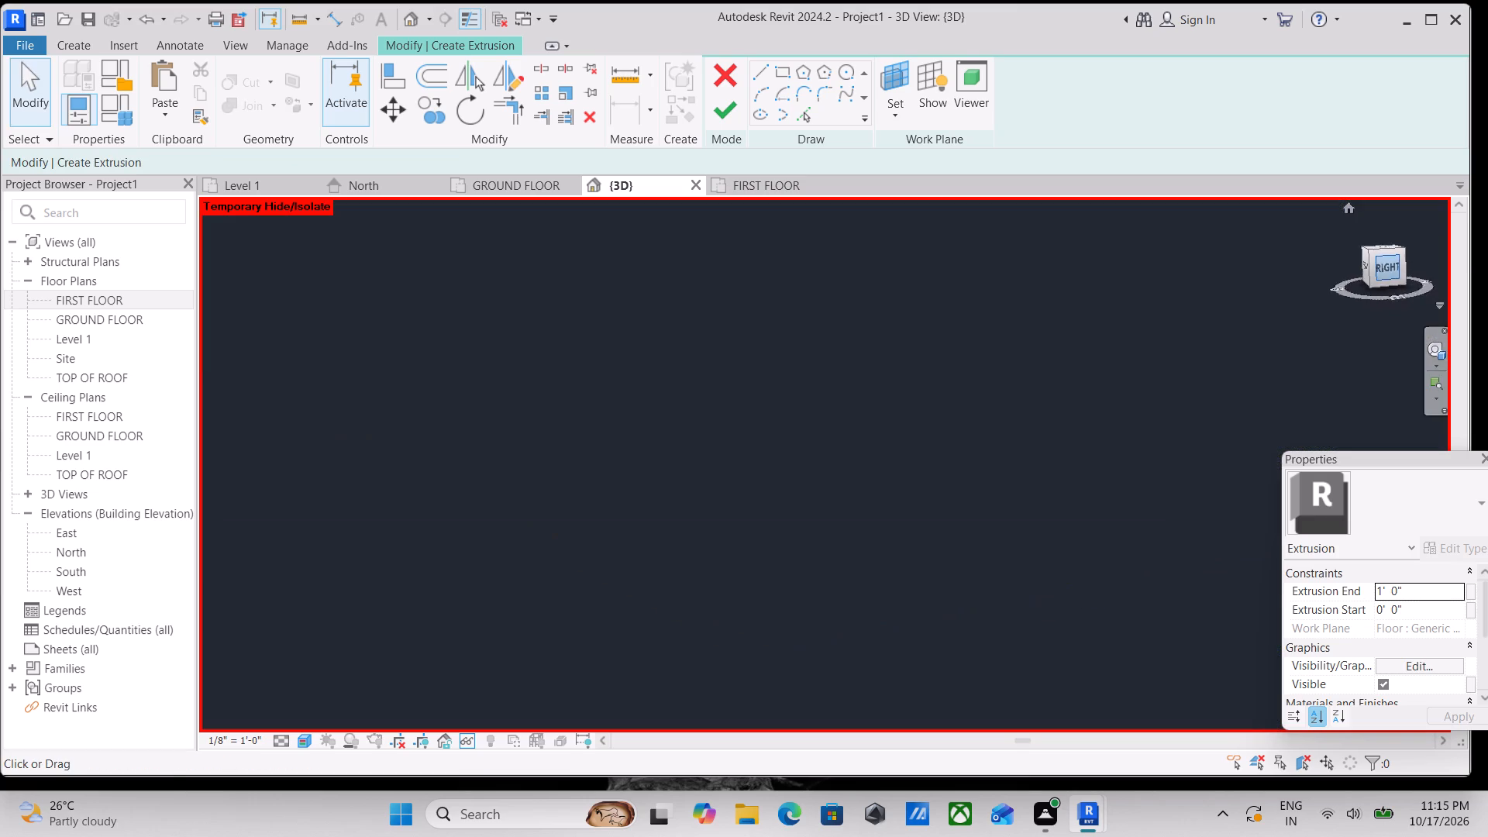
pyautogui.scroll(4, 1005, 467)
pyautogui.scroll(3, 760, 492)
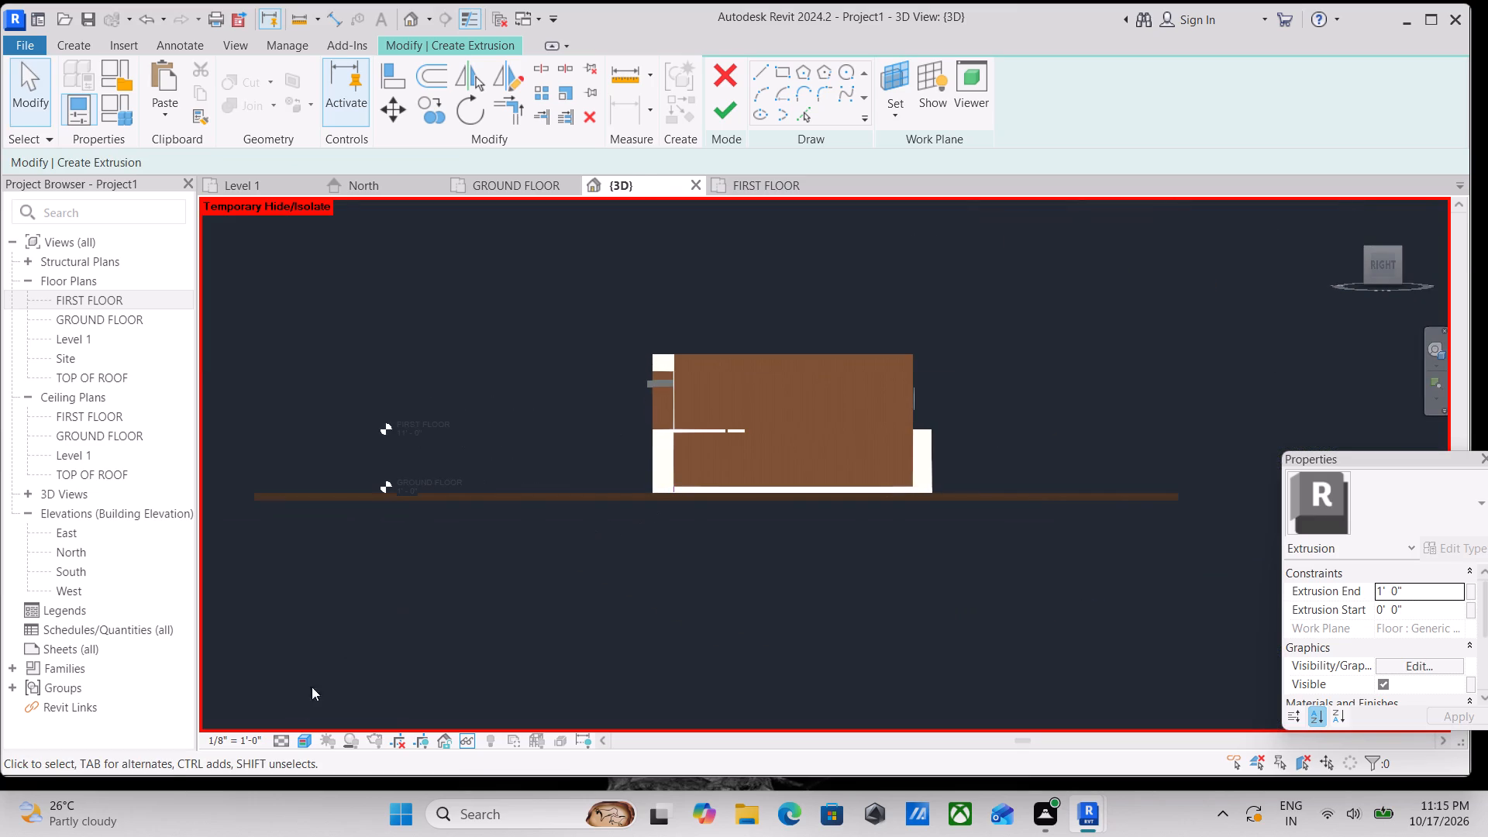
pyautogui.click(298, 738)
pyautogui.click(311, 648)
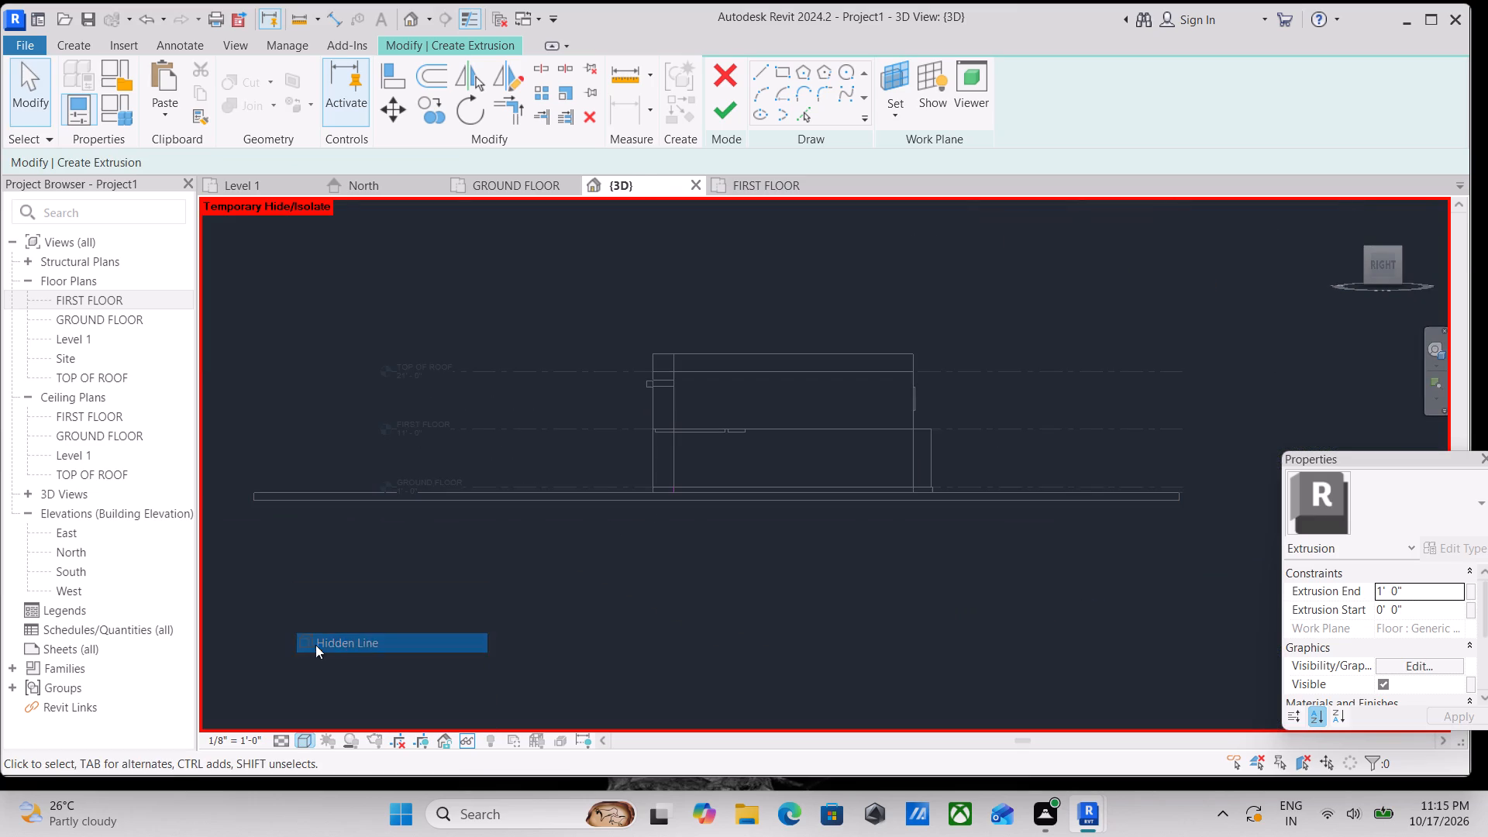
# Close a three-step profile against the vertical line, with treads about 6", 5" and 4", and finish the 1' 0" deep extrusion and in-place model.
pyautogui.scroll(3, 670, 535)
pyautogui.scroll(6, 709, 458)
pyautogui.scroll(6, 542, 470)
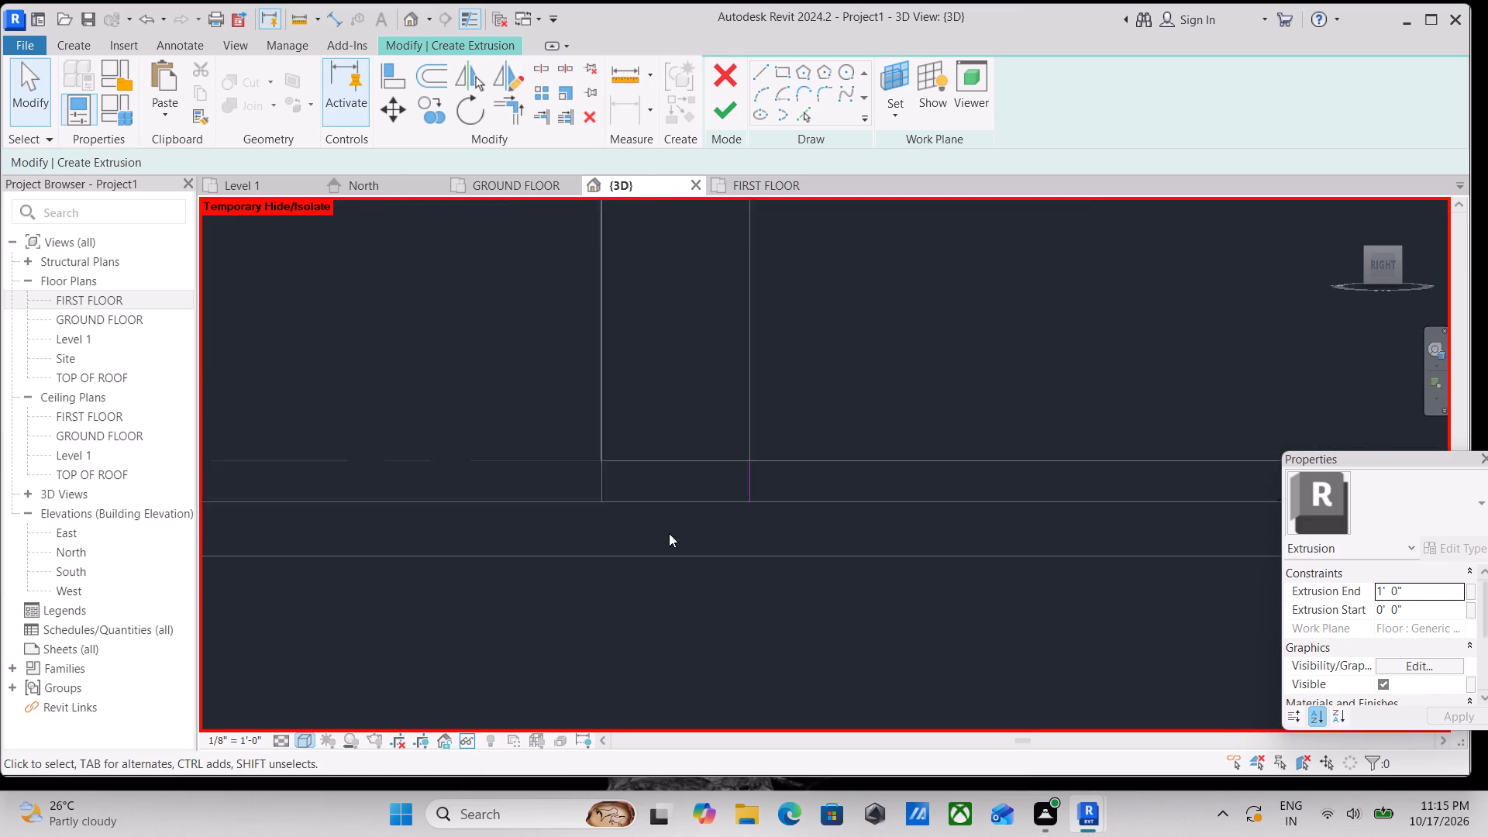
pyautogui.scroll(1, 669, 533)
pyautogui.scroll(3, 760, 445)
pyautogui.scroll(3, 666, 464)
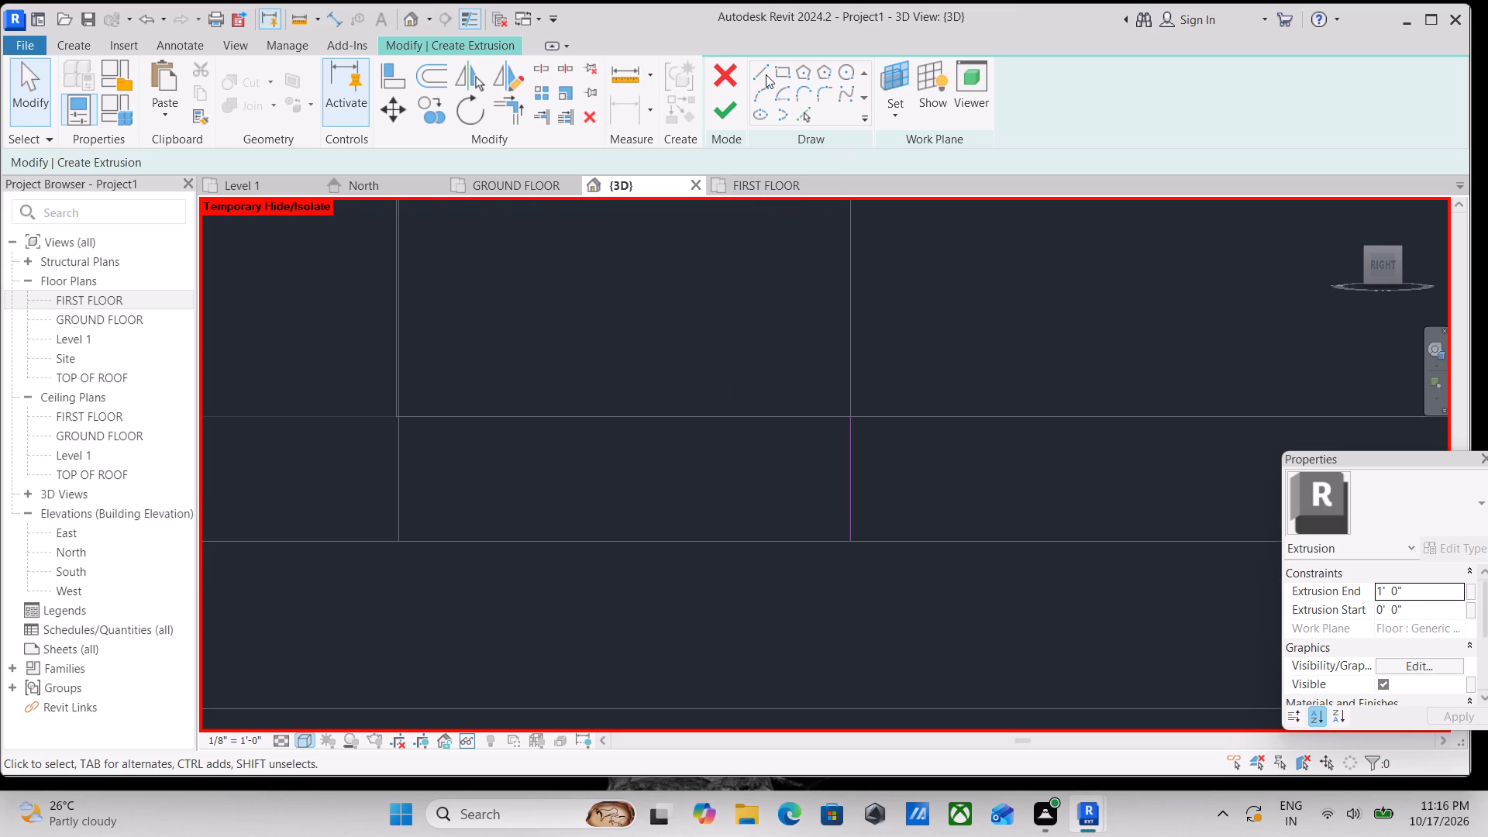
pyautogui.click(766, 74)
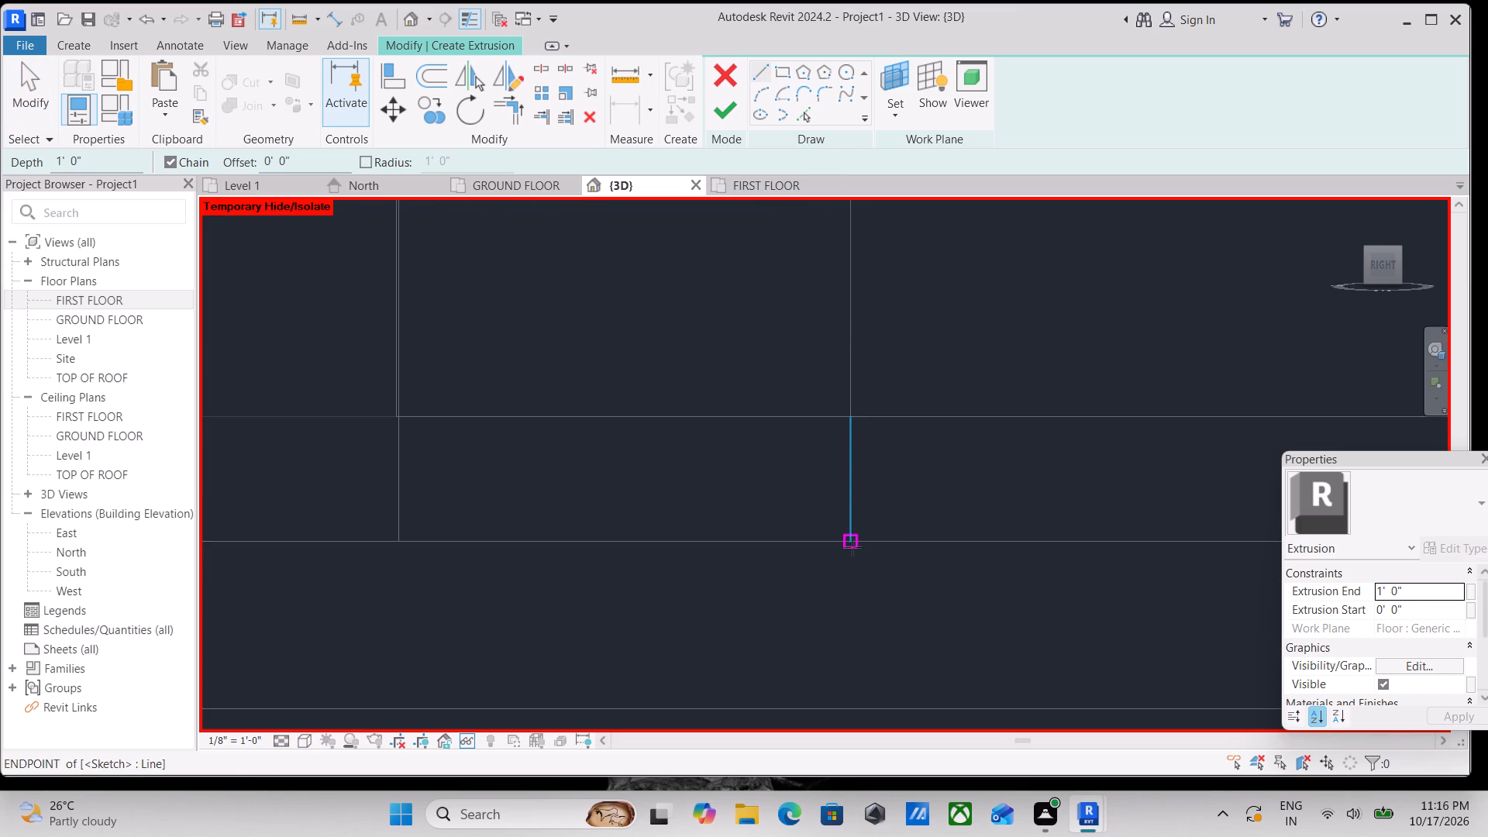
pyautogui.click(852, 547)
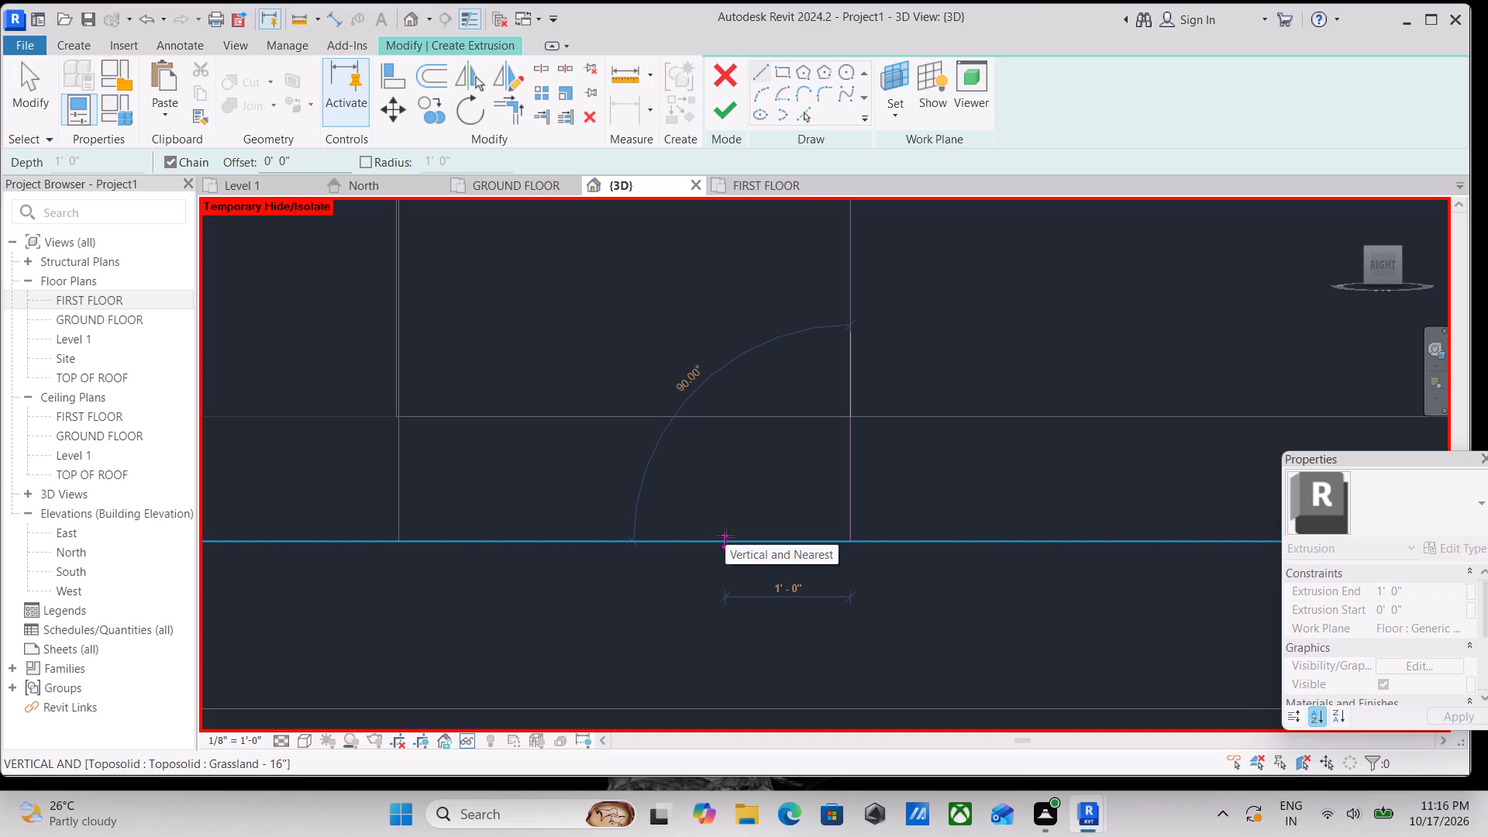
pyautogui.click(692, 532)
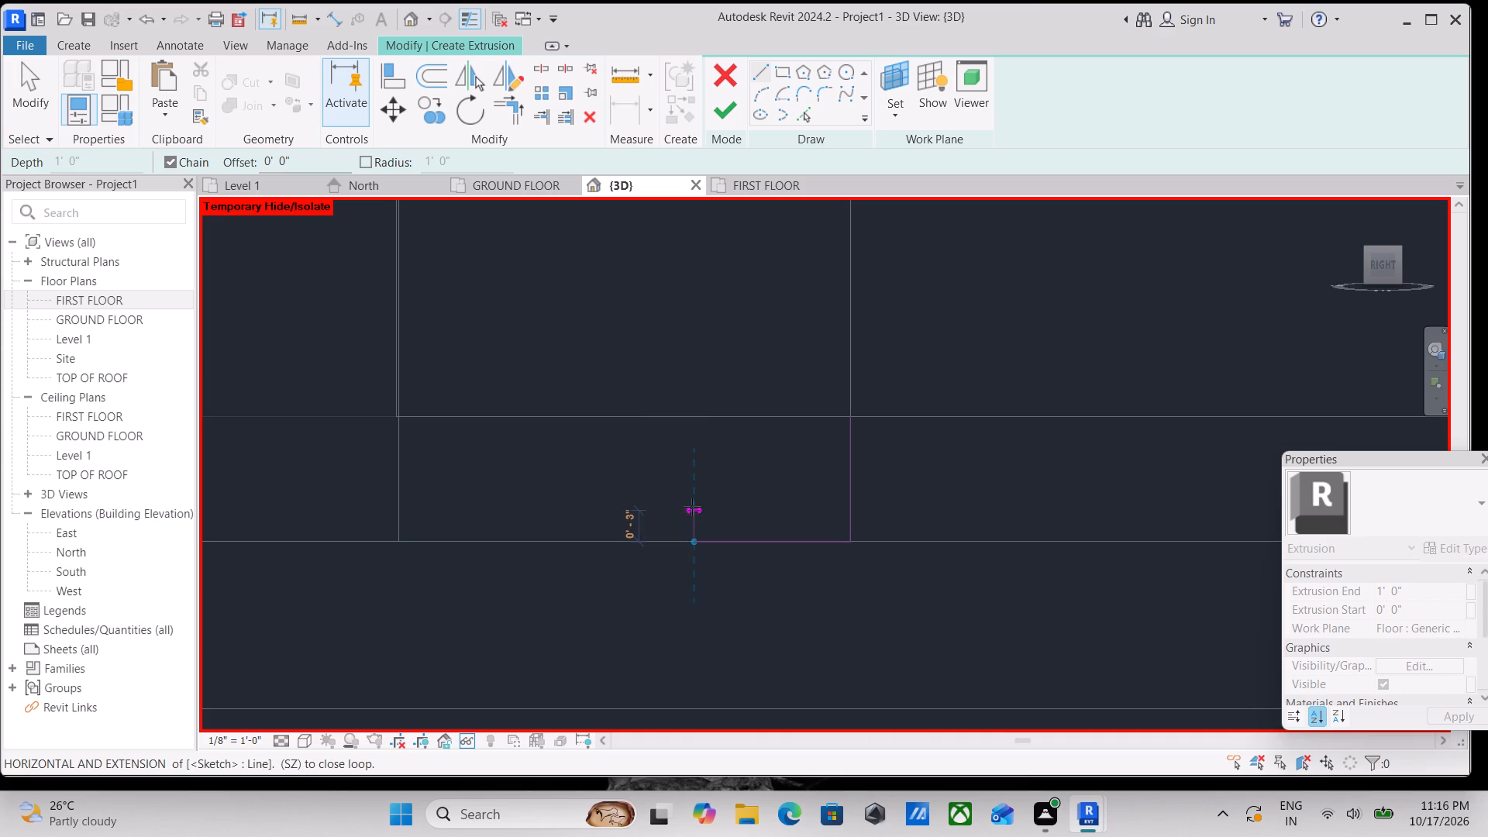
pyautogui.click(694, 501)
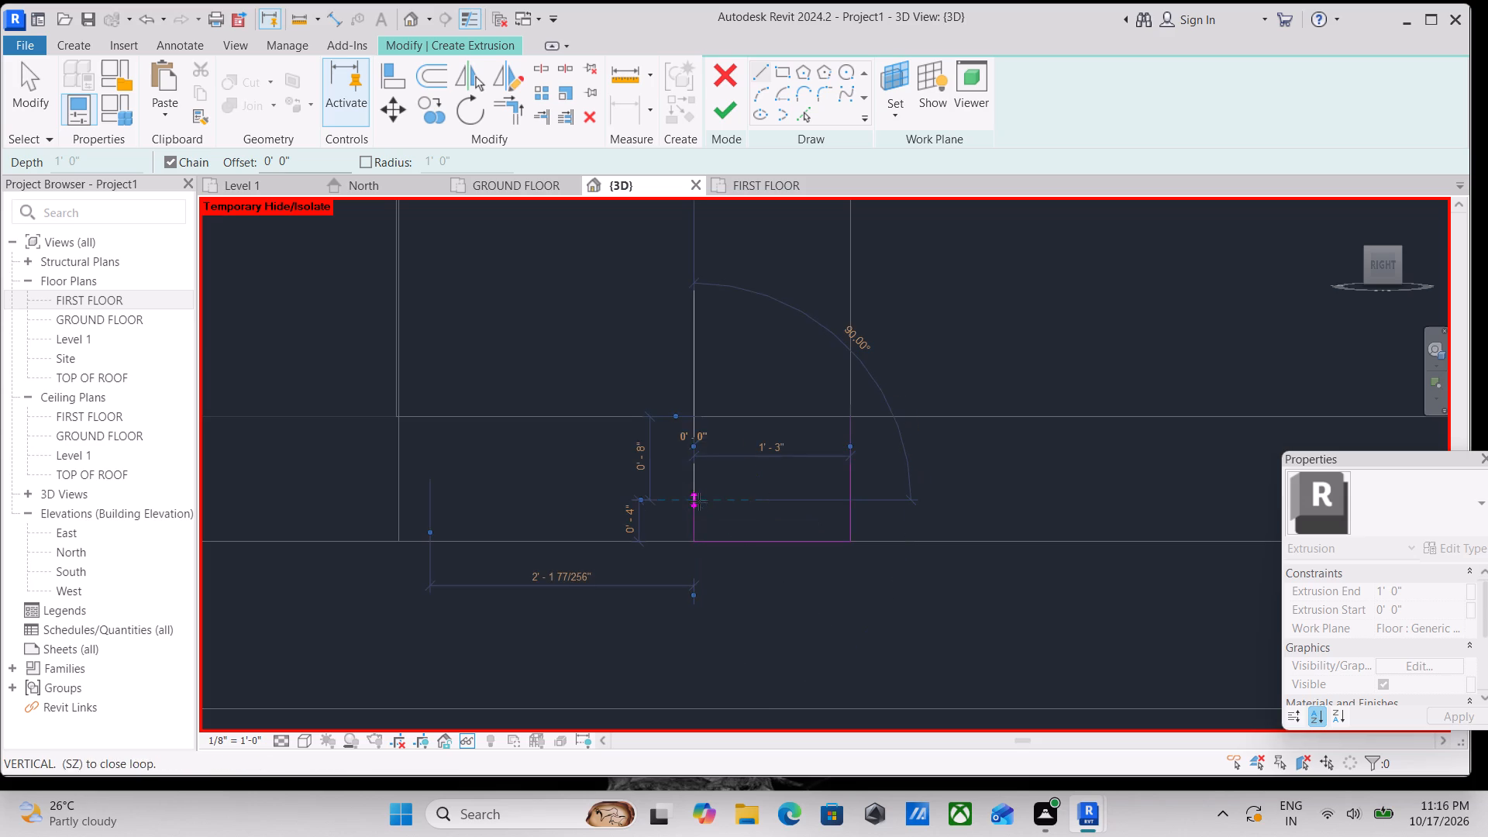
pyautogui.click(757, 498)
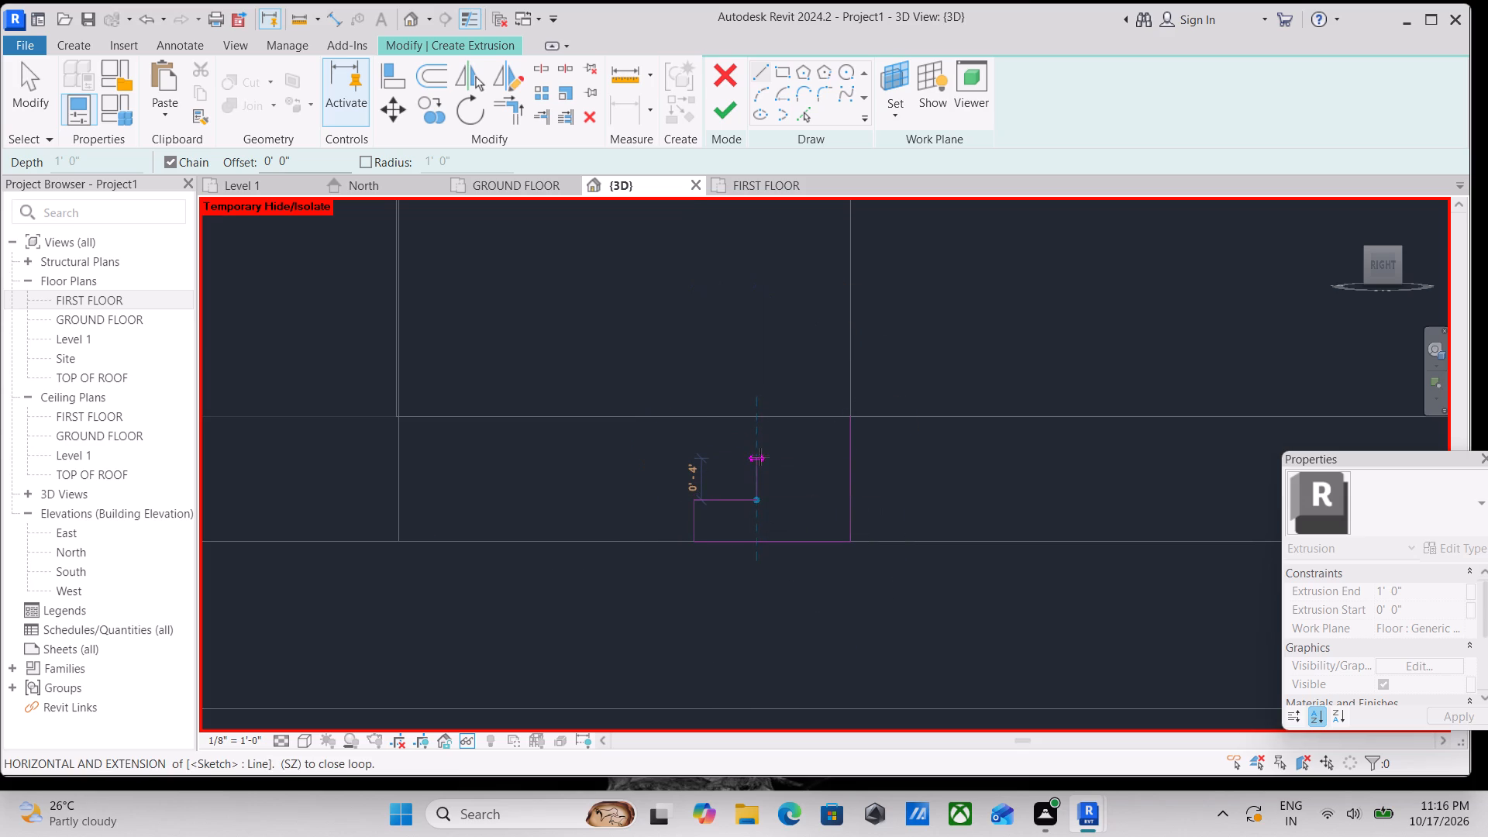
pyautogui.click(761, 451)
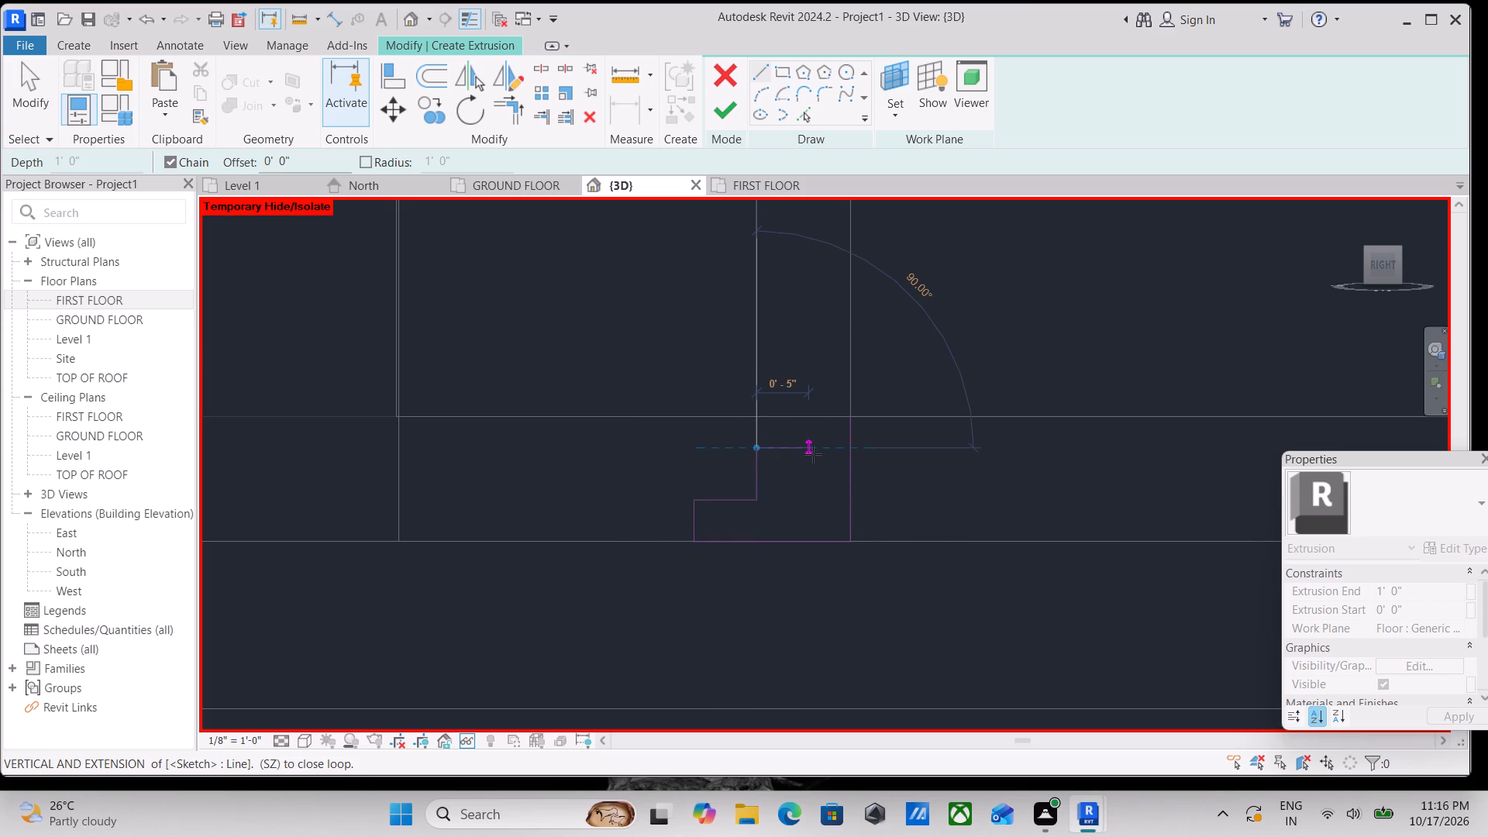
pyautogui.click(813, 454)
pyautogui.click(815, 417)
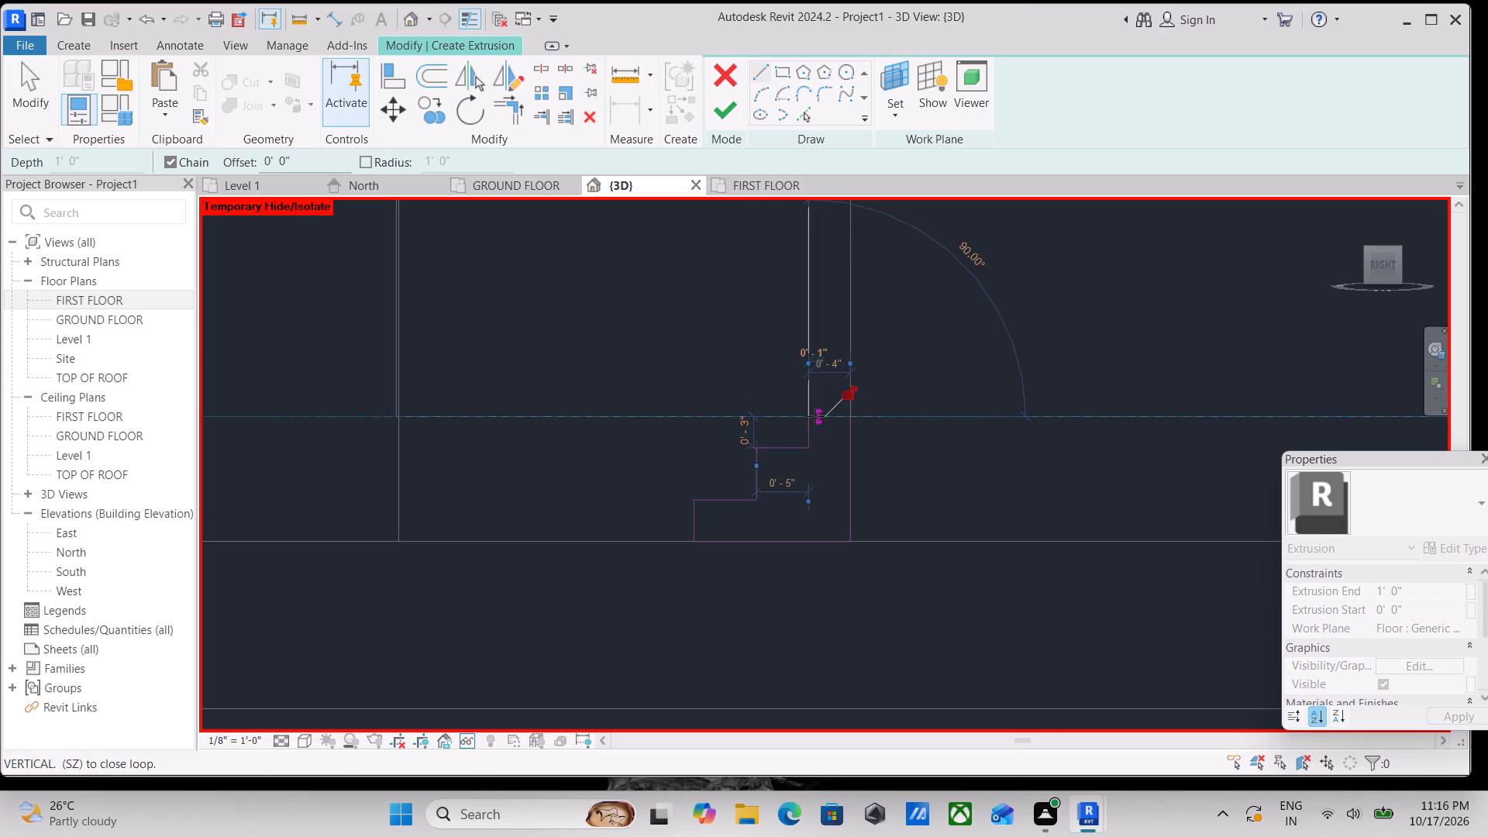
pyautogui.click(853, 417)
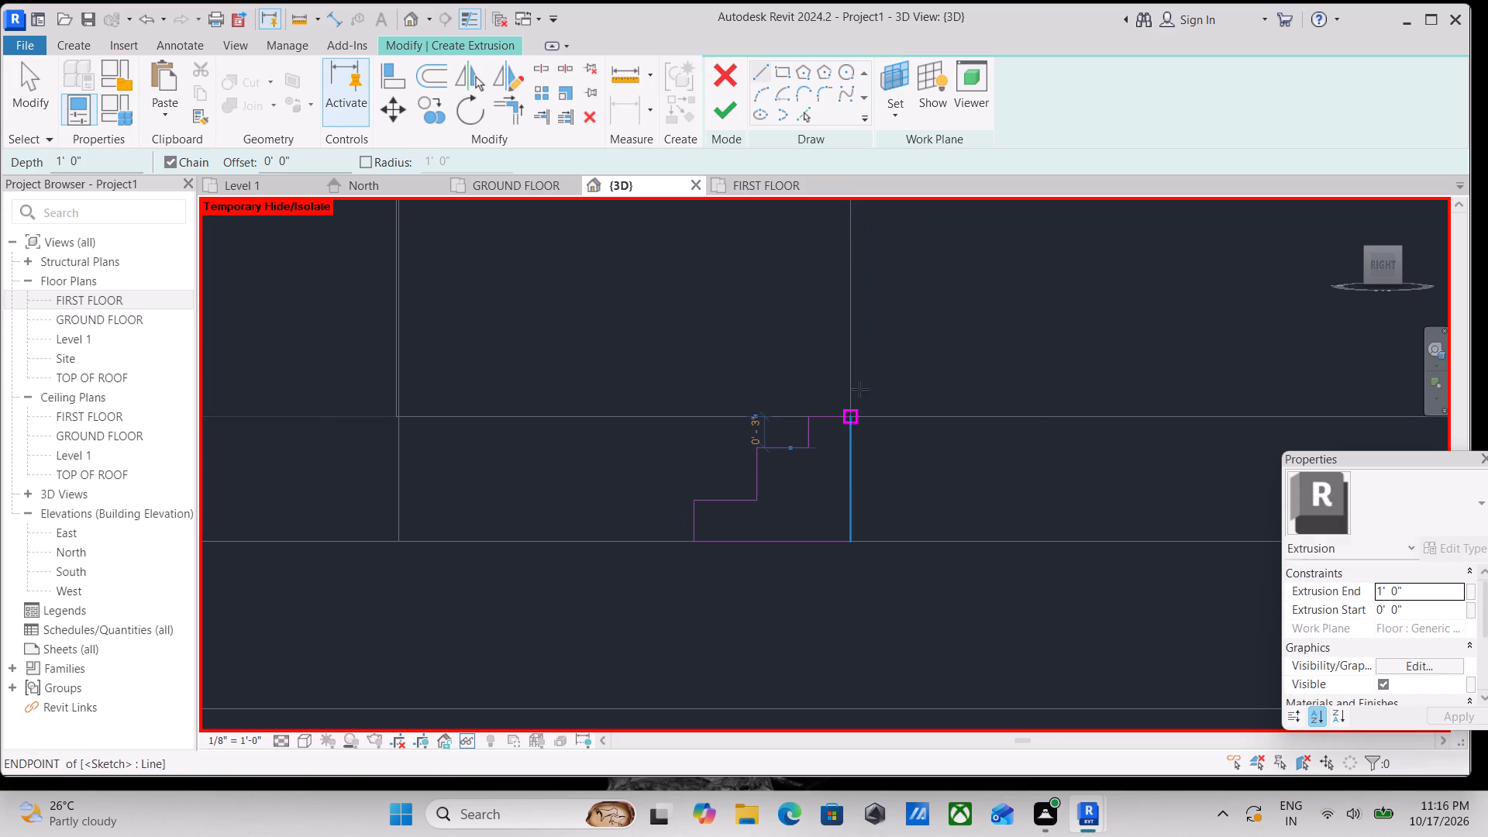
pyautogui.click(737, 109)
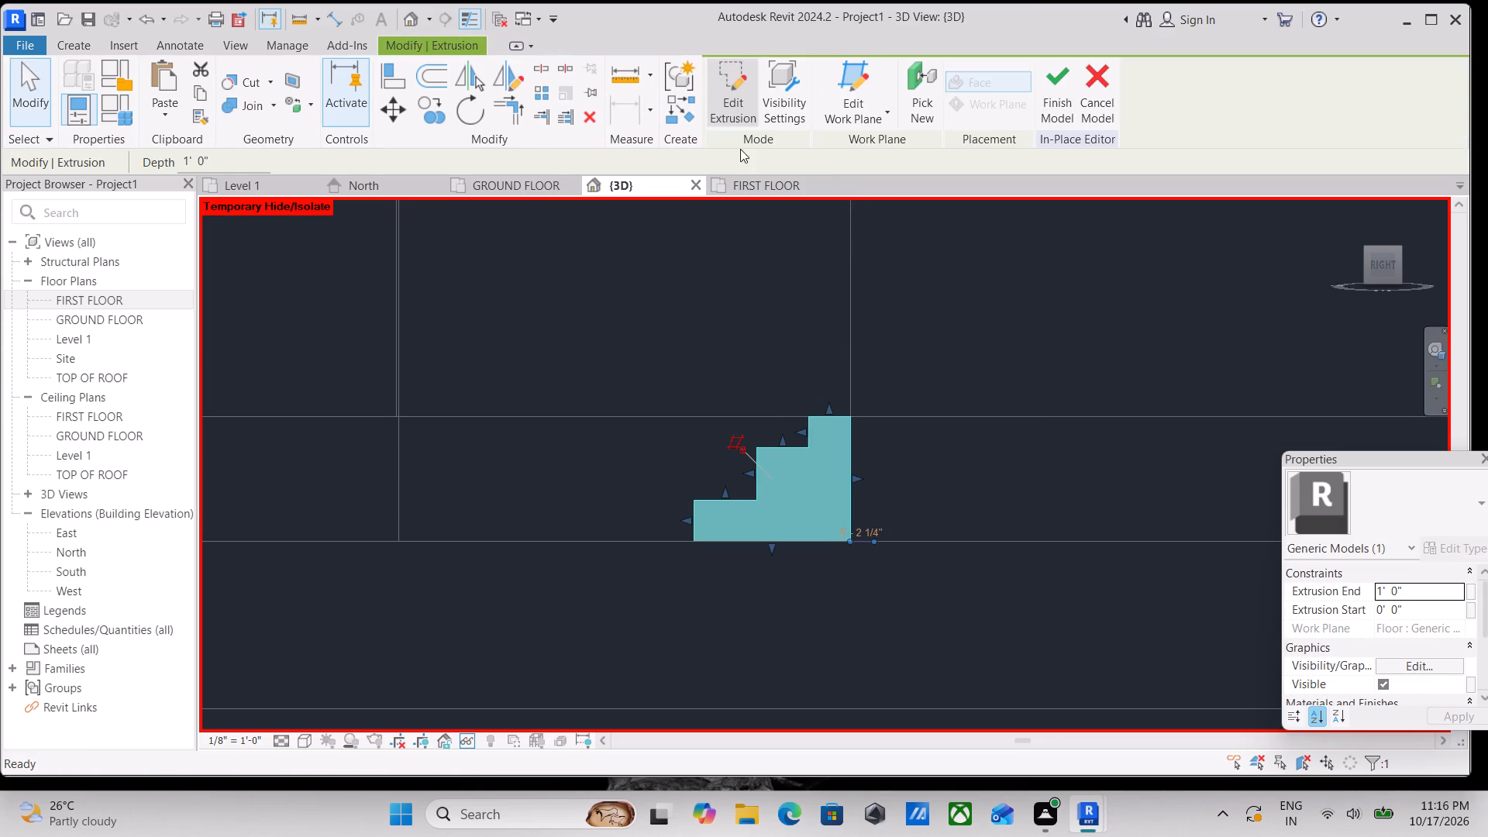
pyautogui.click(1045, 83)
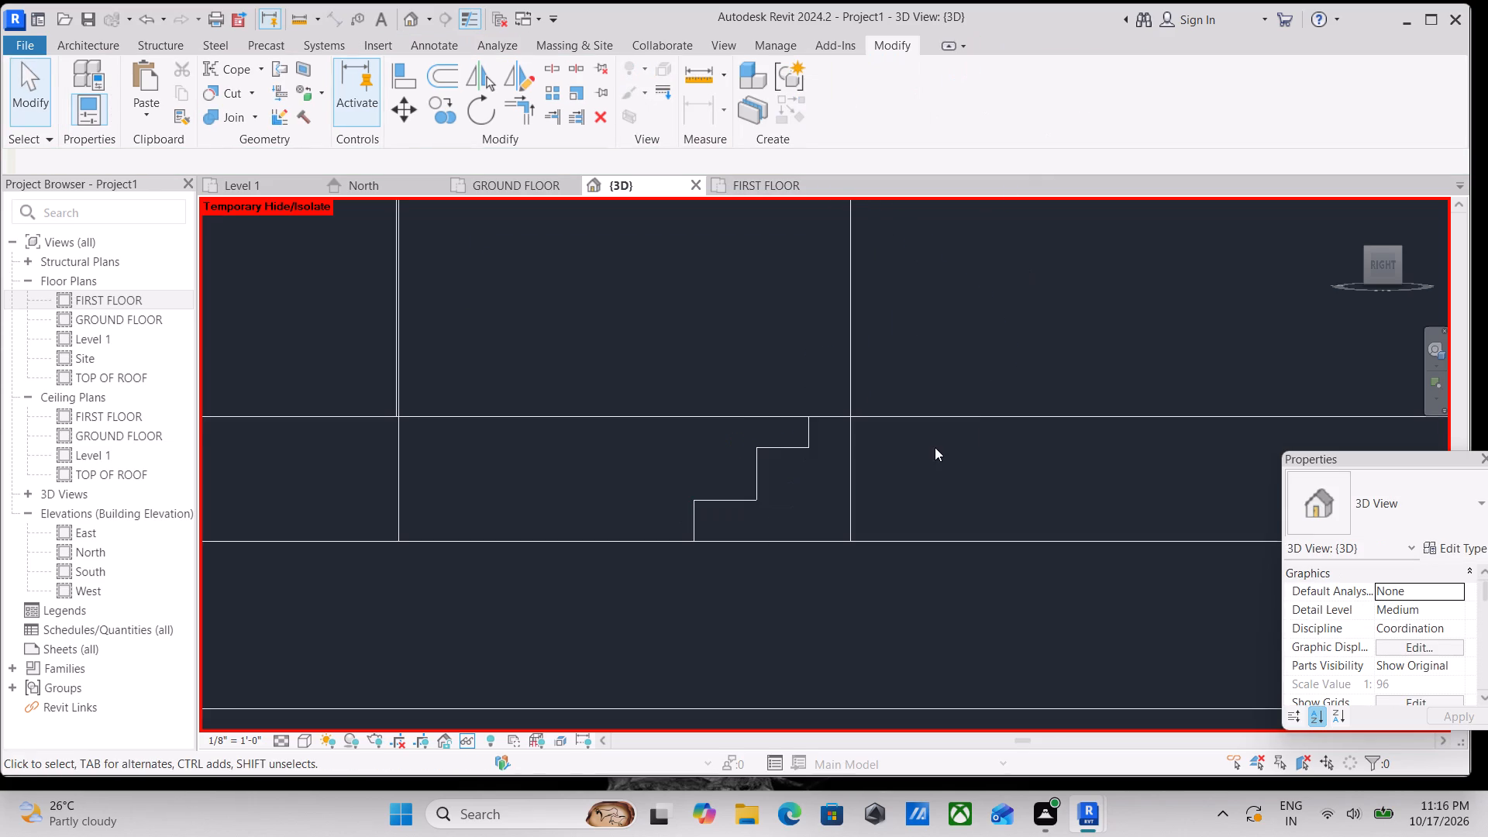
# Stretch the entrance steps along the slab edge past the door to the inner corner of the recess.
pyautogui.scroll(-5, 932, 448)
pyautogui.keyDown('shift'); pyautogui.moveTo(911, 396); pyautogui.dragTo(1142, 692, button='middle'); pyautogui.keyUp('shift')
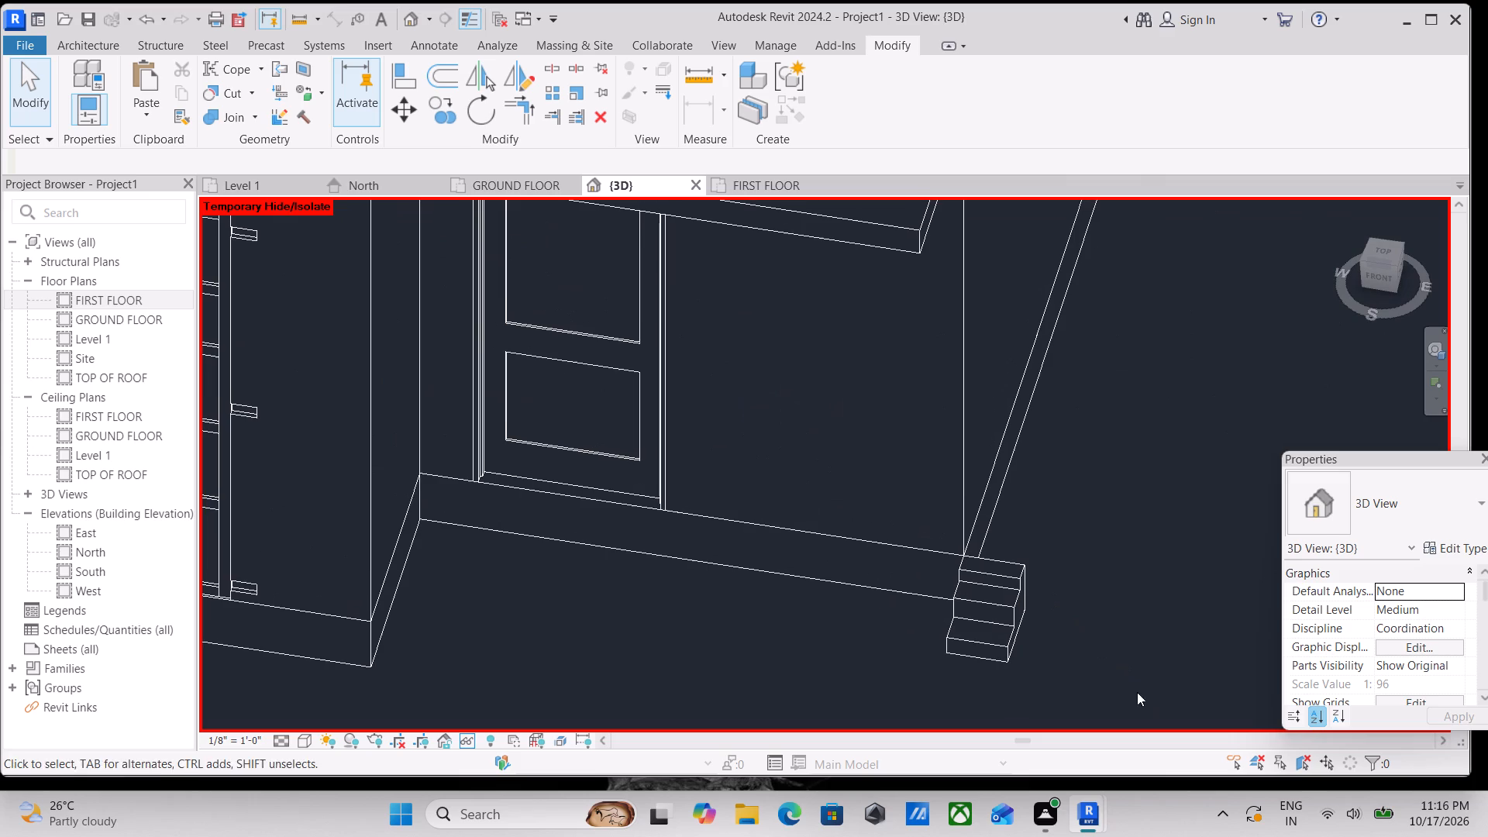
pyautogui.click(951, 615)
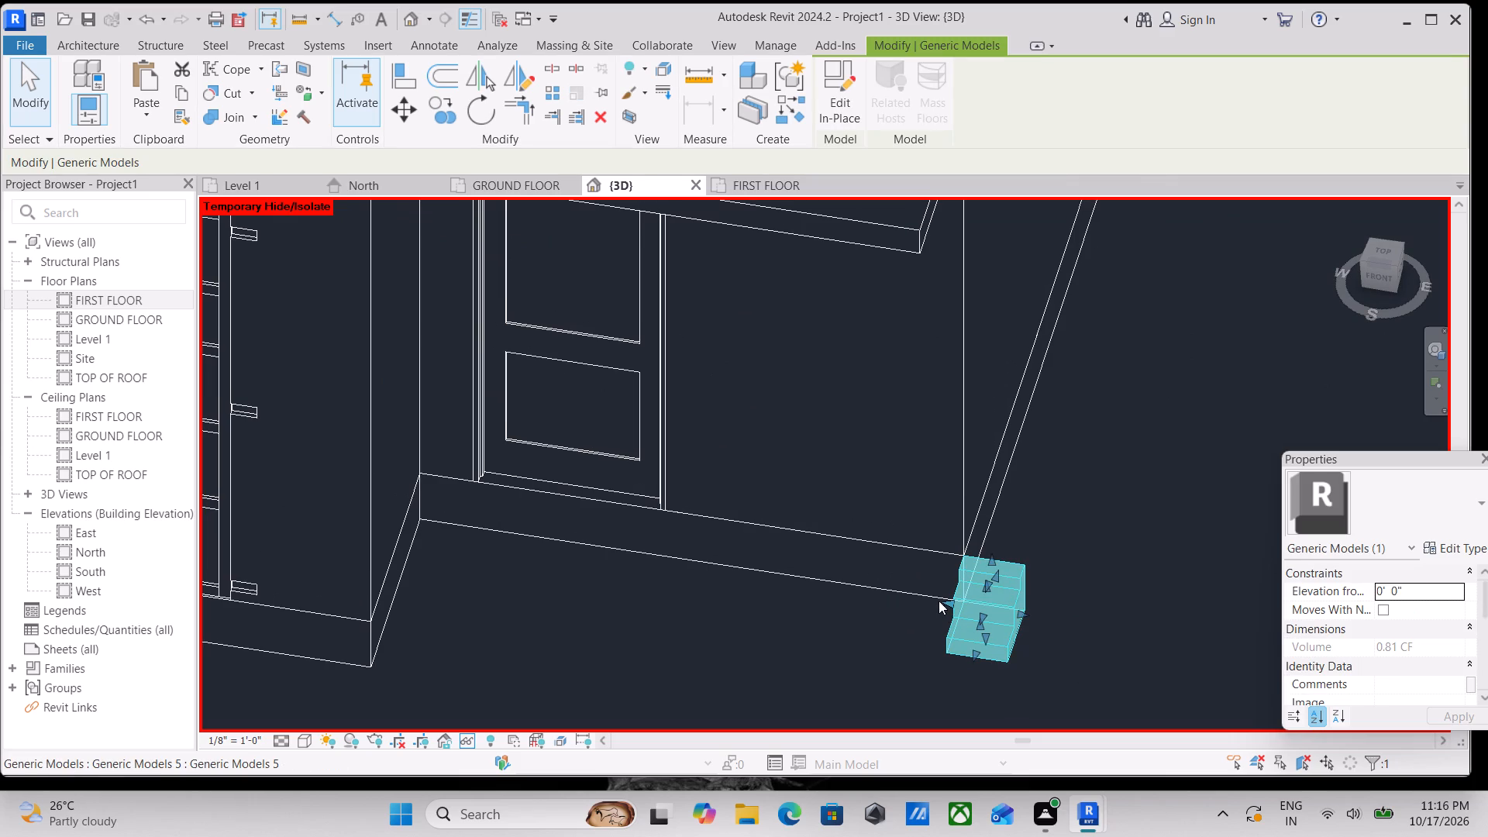
pyautogui.moveTo(942, 601); pyautogui.dragTo(491, 494)
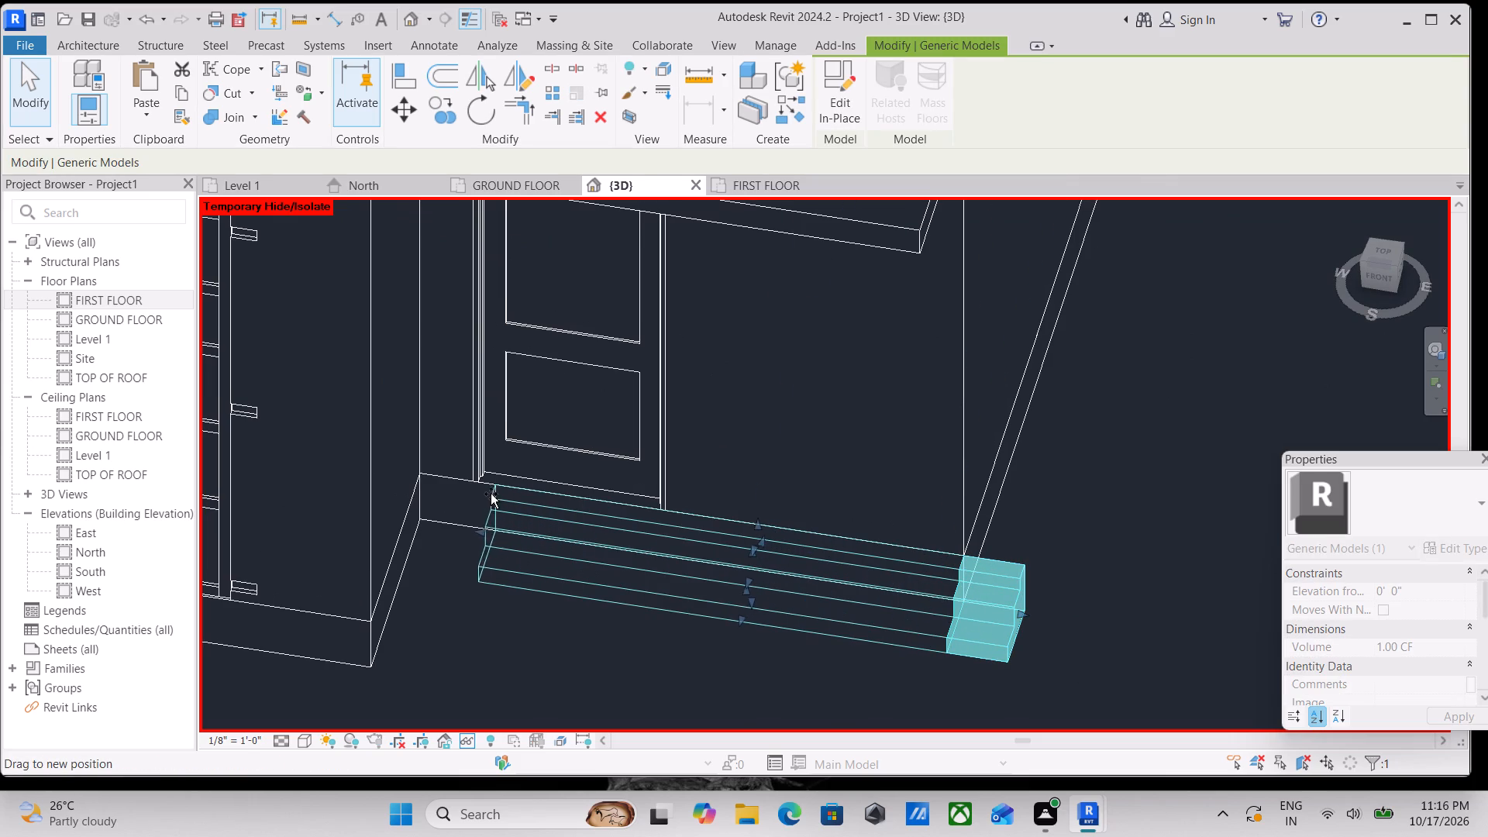
pyautogui.moveTo(491, 494); pyautogui.dragTo(415, 487)
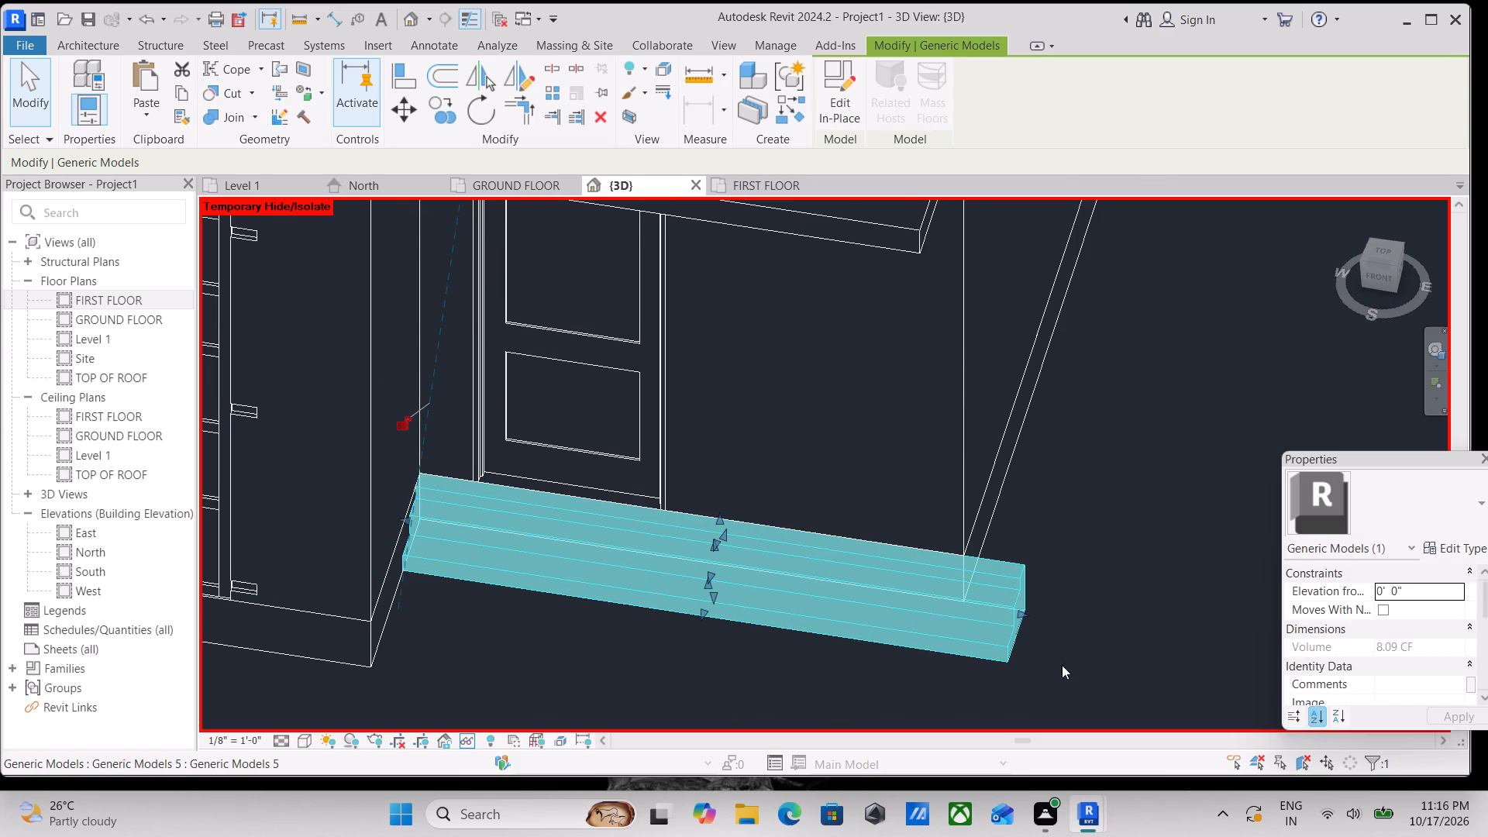
# Shorten the entrance steps along the slab so their free end lines up with the outer edge of the door frame.
pyautogui.moveTo(1020, 615); pyautogui.dragTo(687, 543)
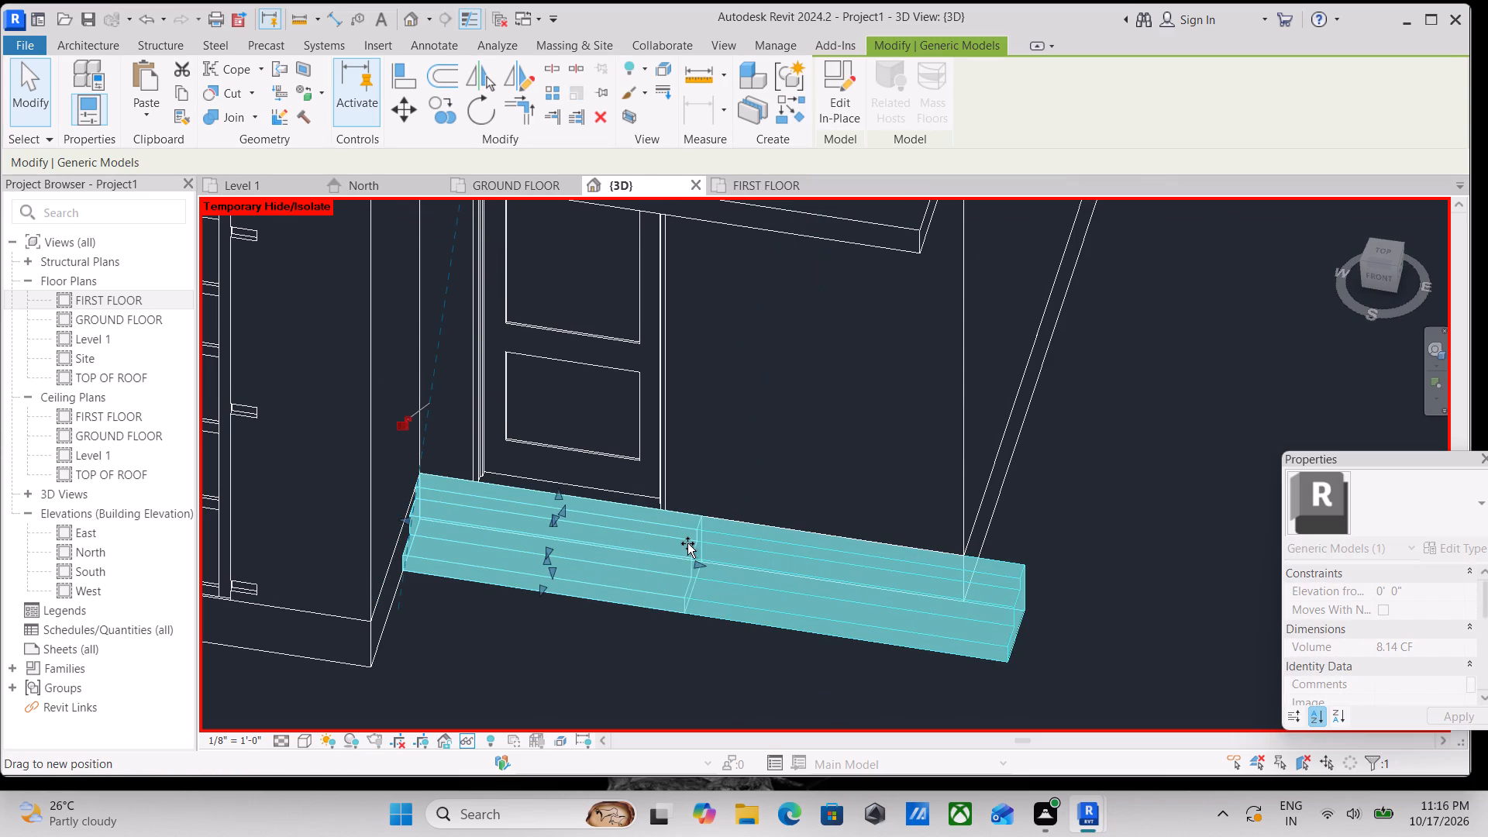
pyautogui.moveTo(687, 543); pyautogui.dragTo(660, 536)
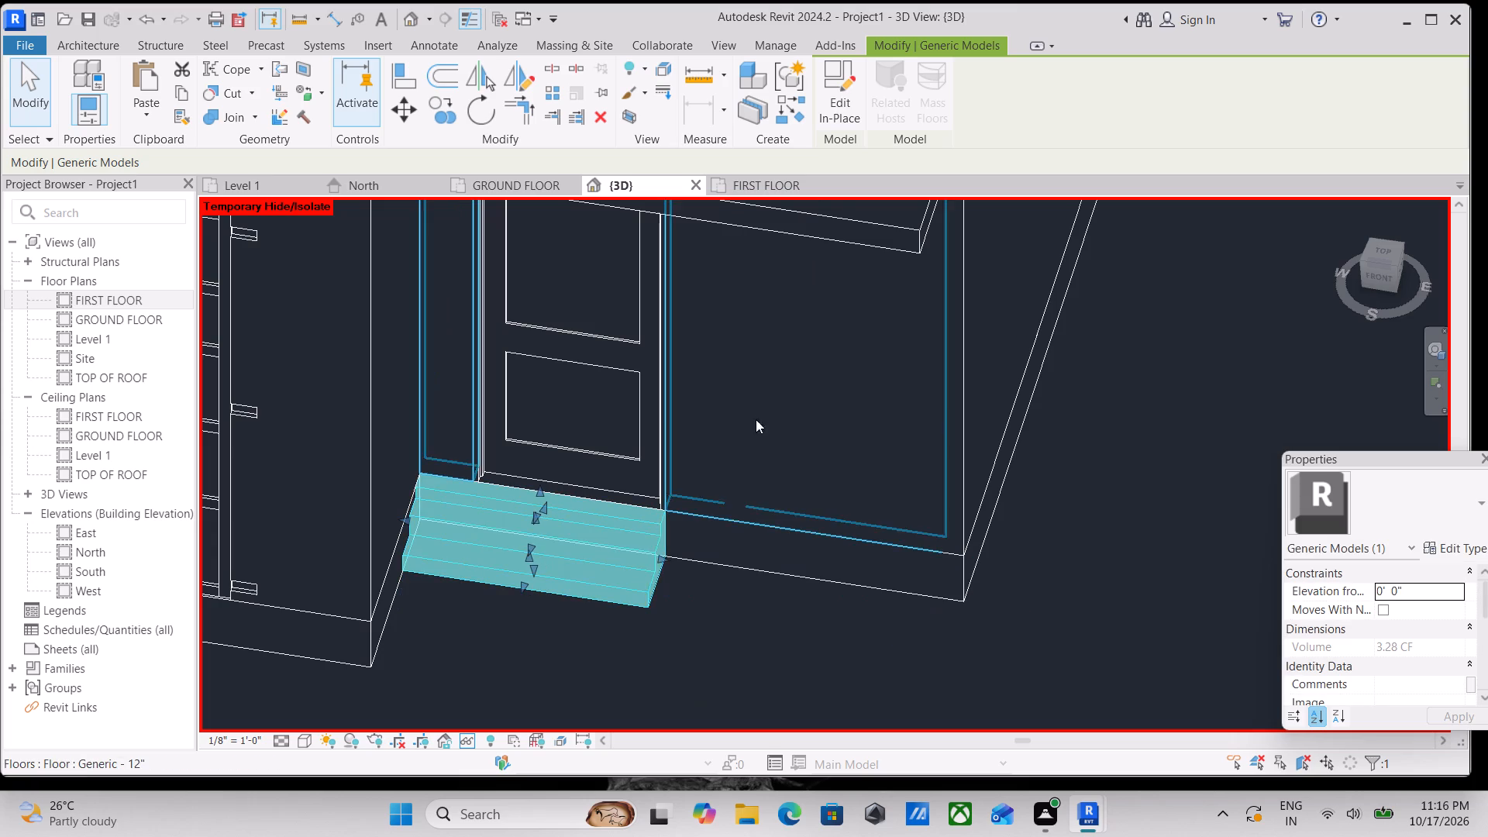
pyautogui.scroll(-4, 833, 469)
pyautogui.press('Escape')
pyautogui.scroll(-2, 830, 532)
pyautogui.moveTo(742, 536); pyautogui.dragTo(852, 598, button='middle')
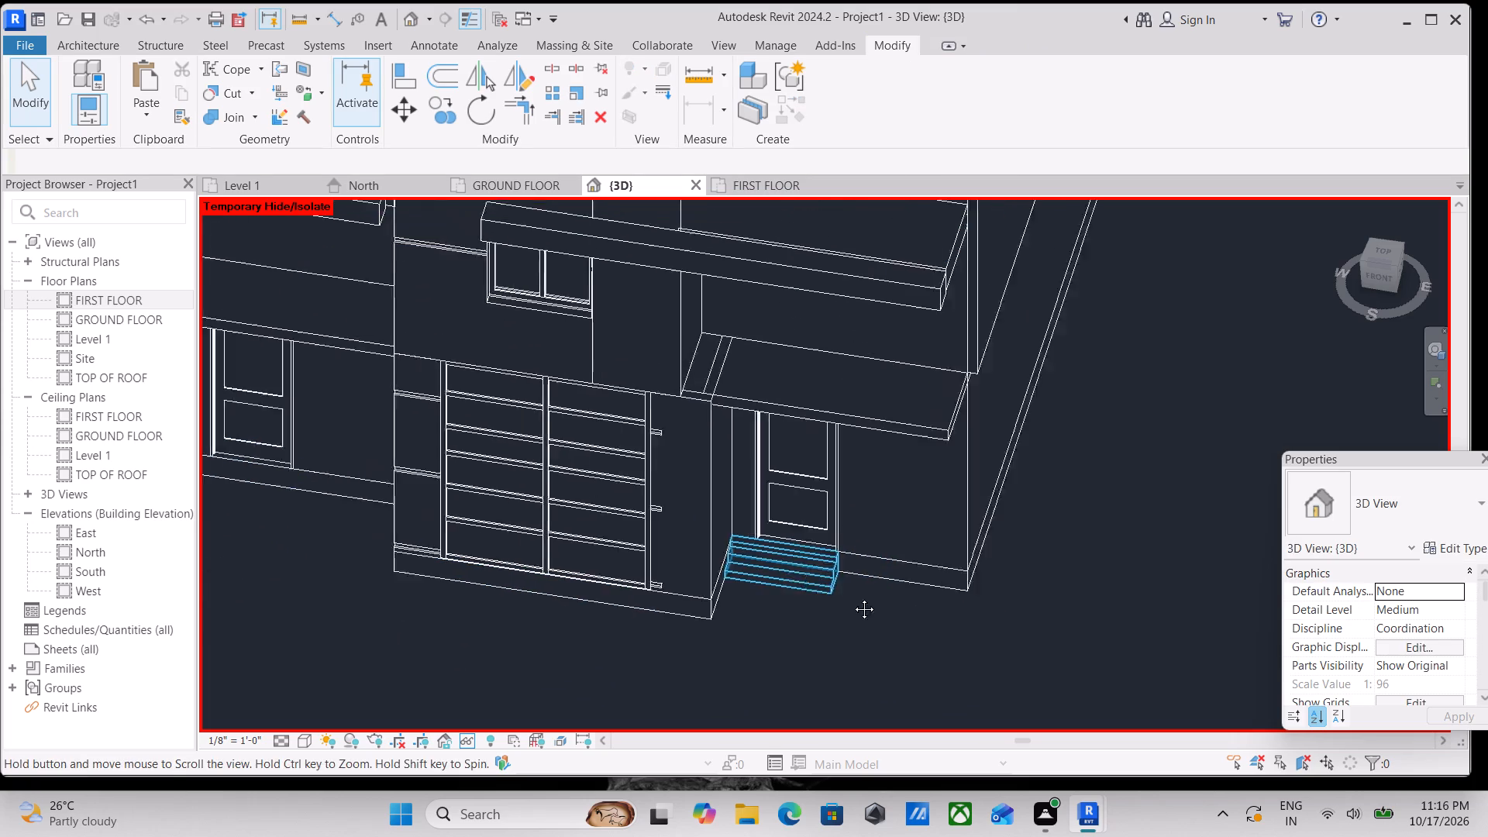
pyautogui.moveTo(852, 598); pyautogui.dragTo(893, 619, button='middle')
pyautogui.scroll(10, 813, 617)
pyautogui.scroll(-2, 866, 618)
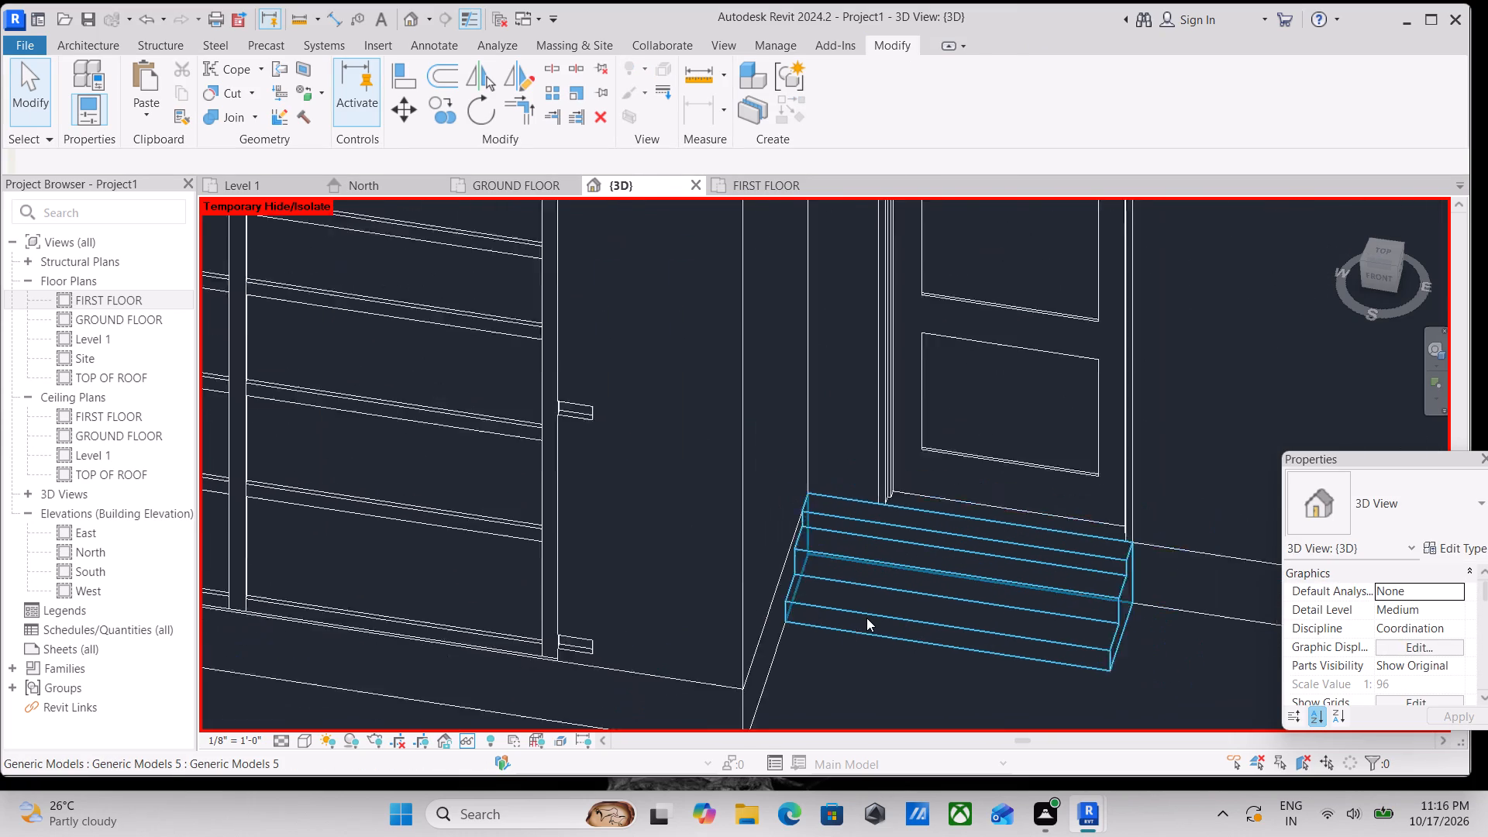
pyautogui.scroll(-4, 866, 618)
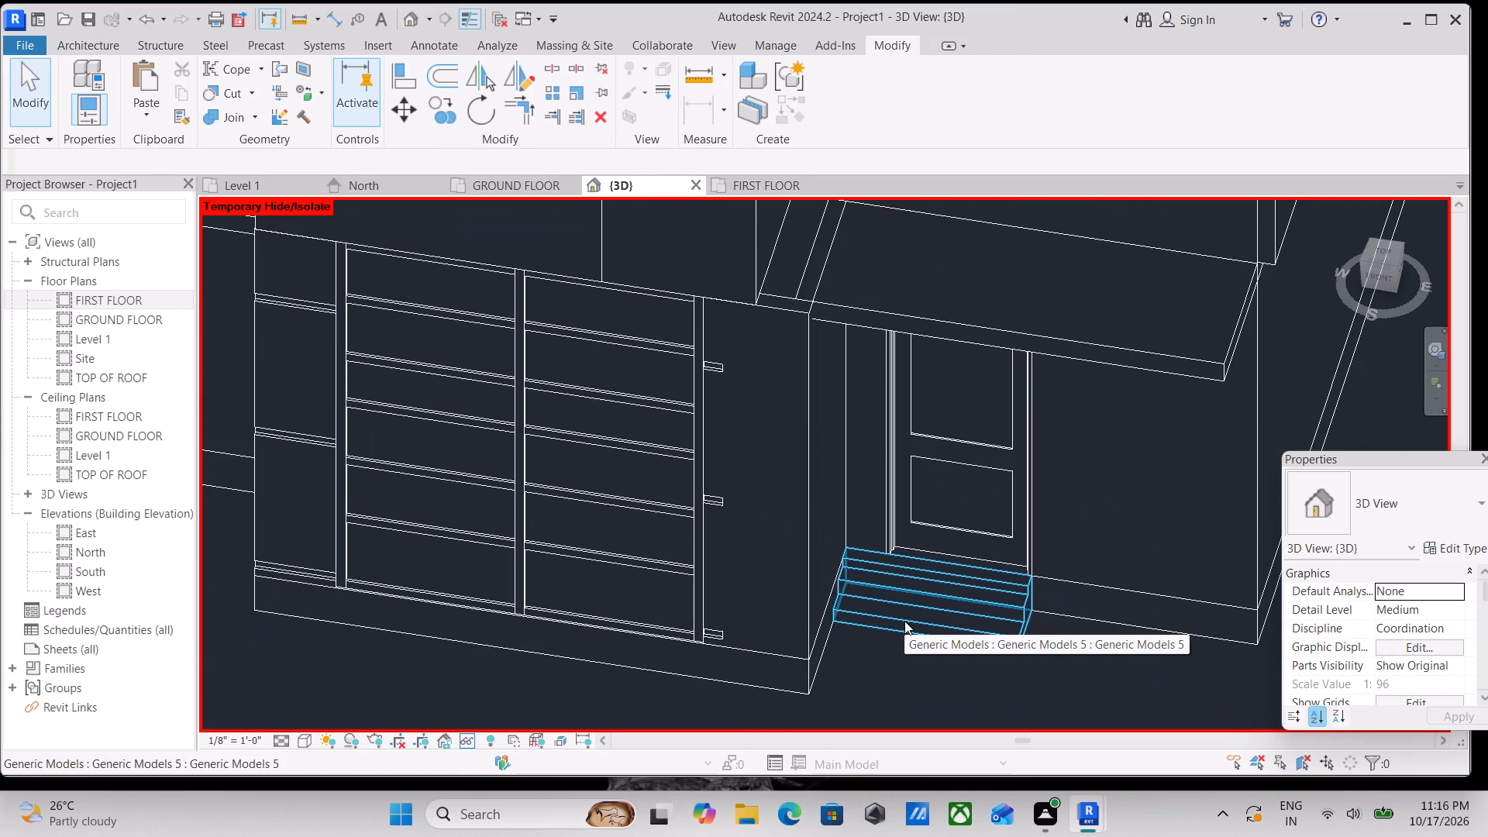
# Set the 3D view's visual style to Realistic.
pyautogui.click(310, 742)
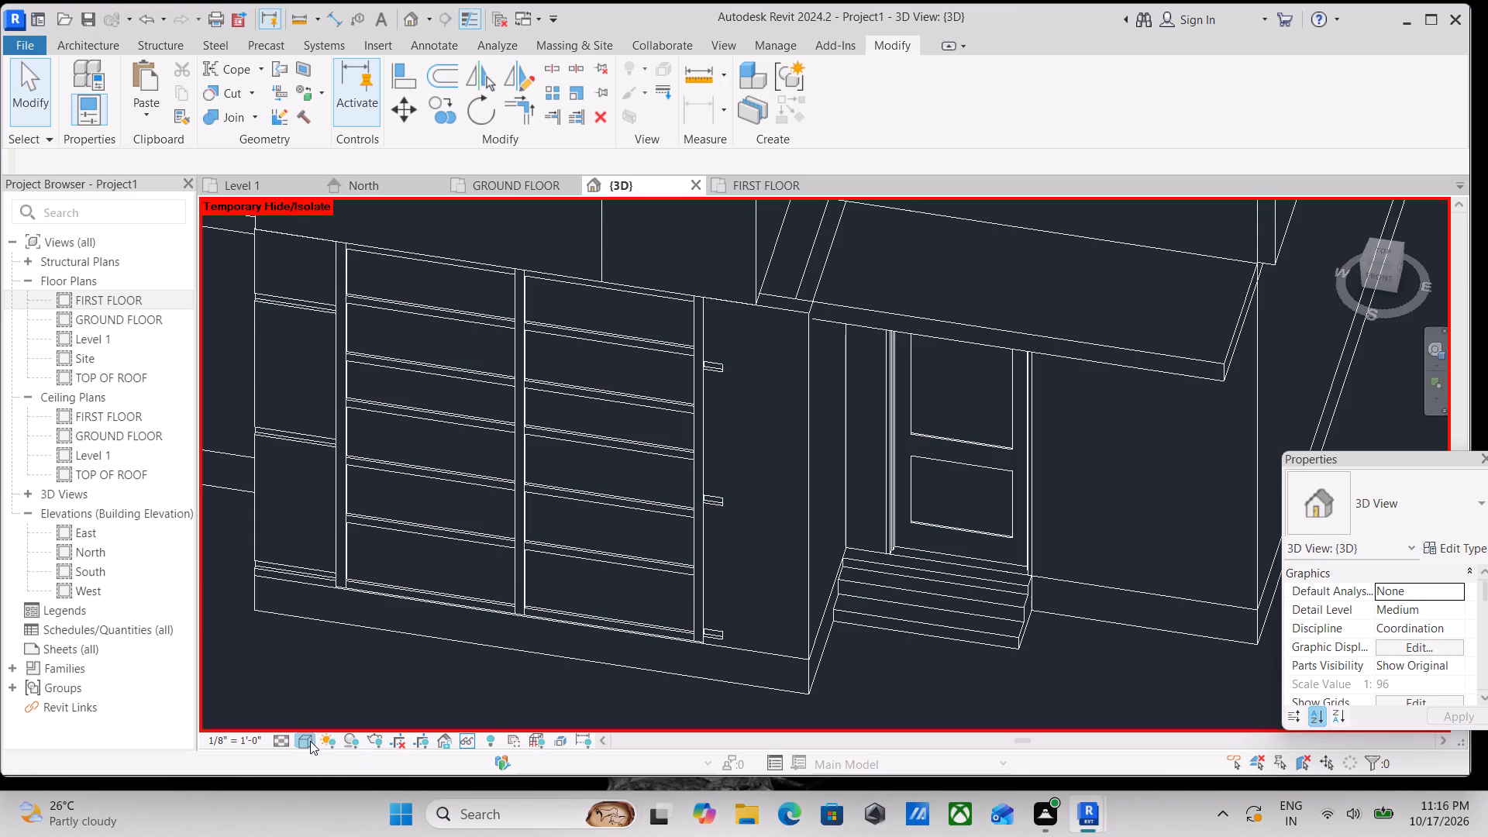
pyautogui.click(332, 708)
pyautogui.scroll(-2, 489, 725)
pyautogui.scroll(-2, 787, 595)
pyautogui.moveTo(790, 595); pyautogui.dragTo(901, 576, button='middle')
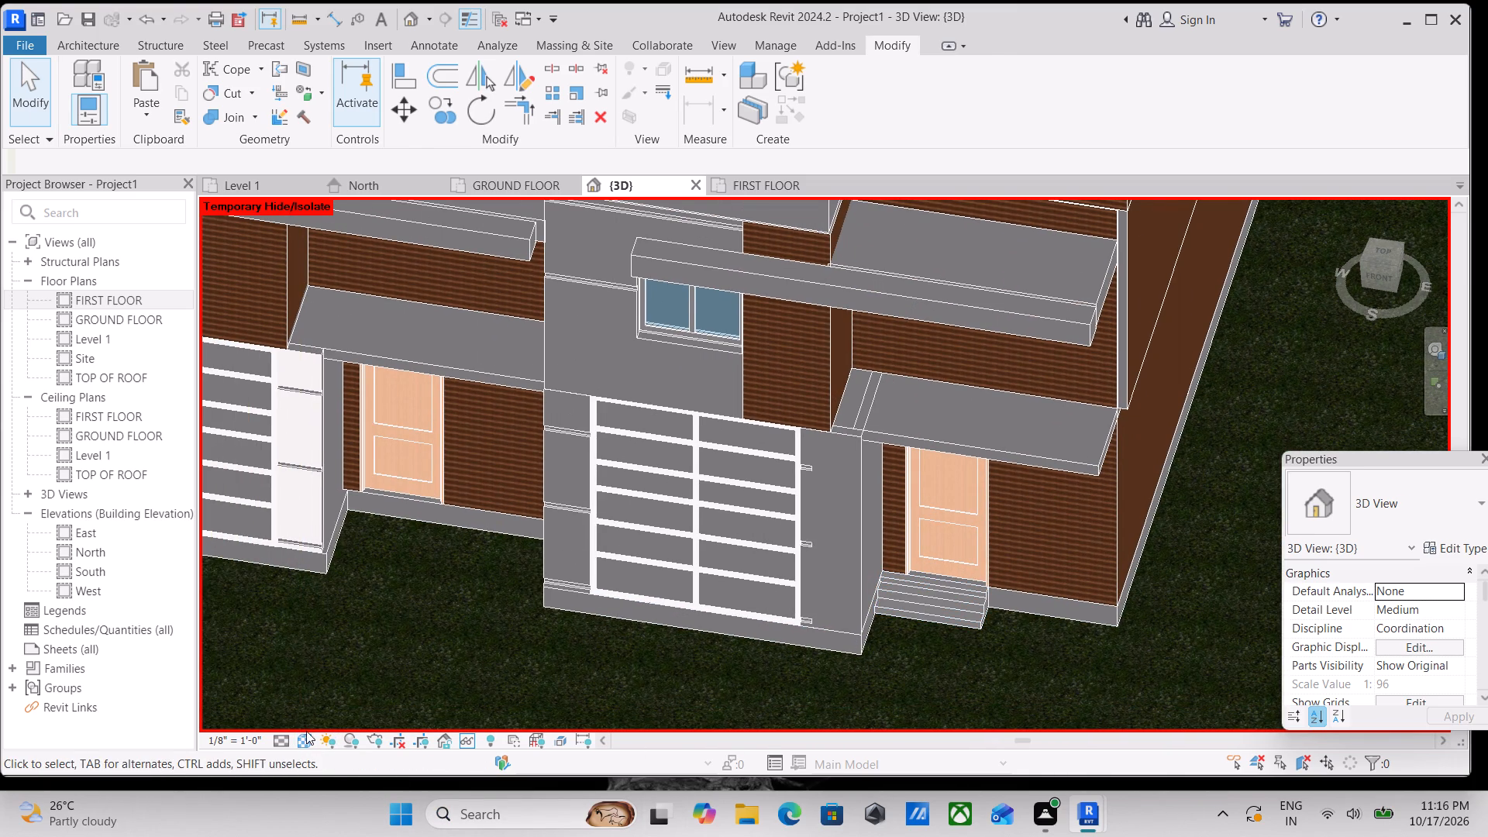
pyautogui.click(302, 737)
pyautogui.click(305, 715)
# Examine the new entrance steps up close, the other unit's doorway without steps, and the whole front of the house.
pyautogui.scroll(3, 1124, 588)
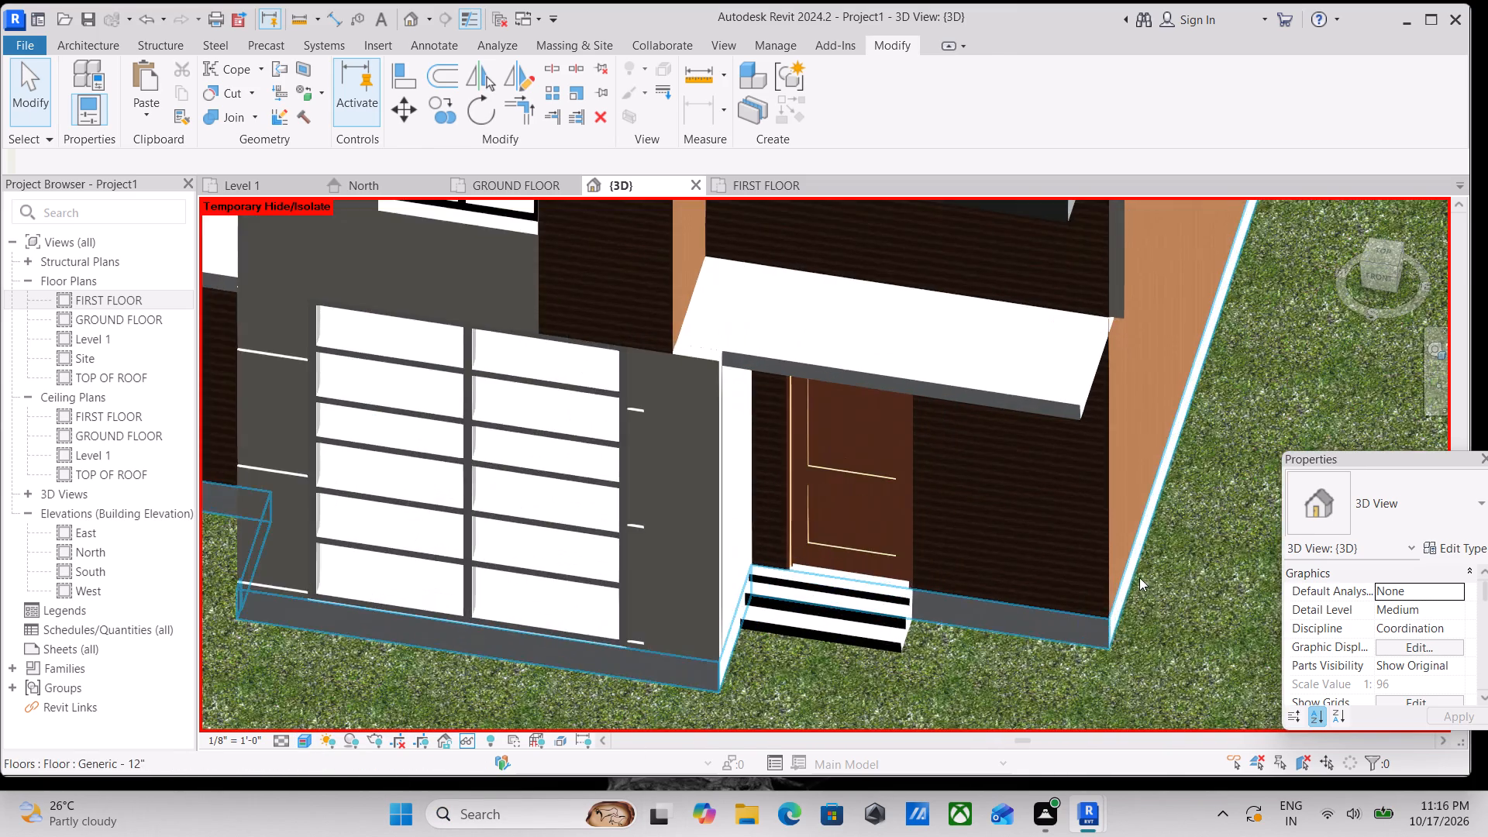
pyautogui.scroll(11, 1139, 577)
pyautogui.scroll(-2, 918, 616)
pyautogui.moveTo(919, 616); pyautogui.dragTo(1122, 604, button='middle')
pyautogui.scroll(-2, 1183, 604)
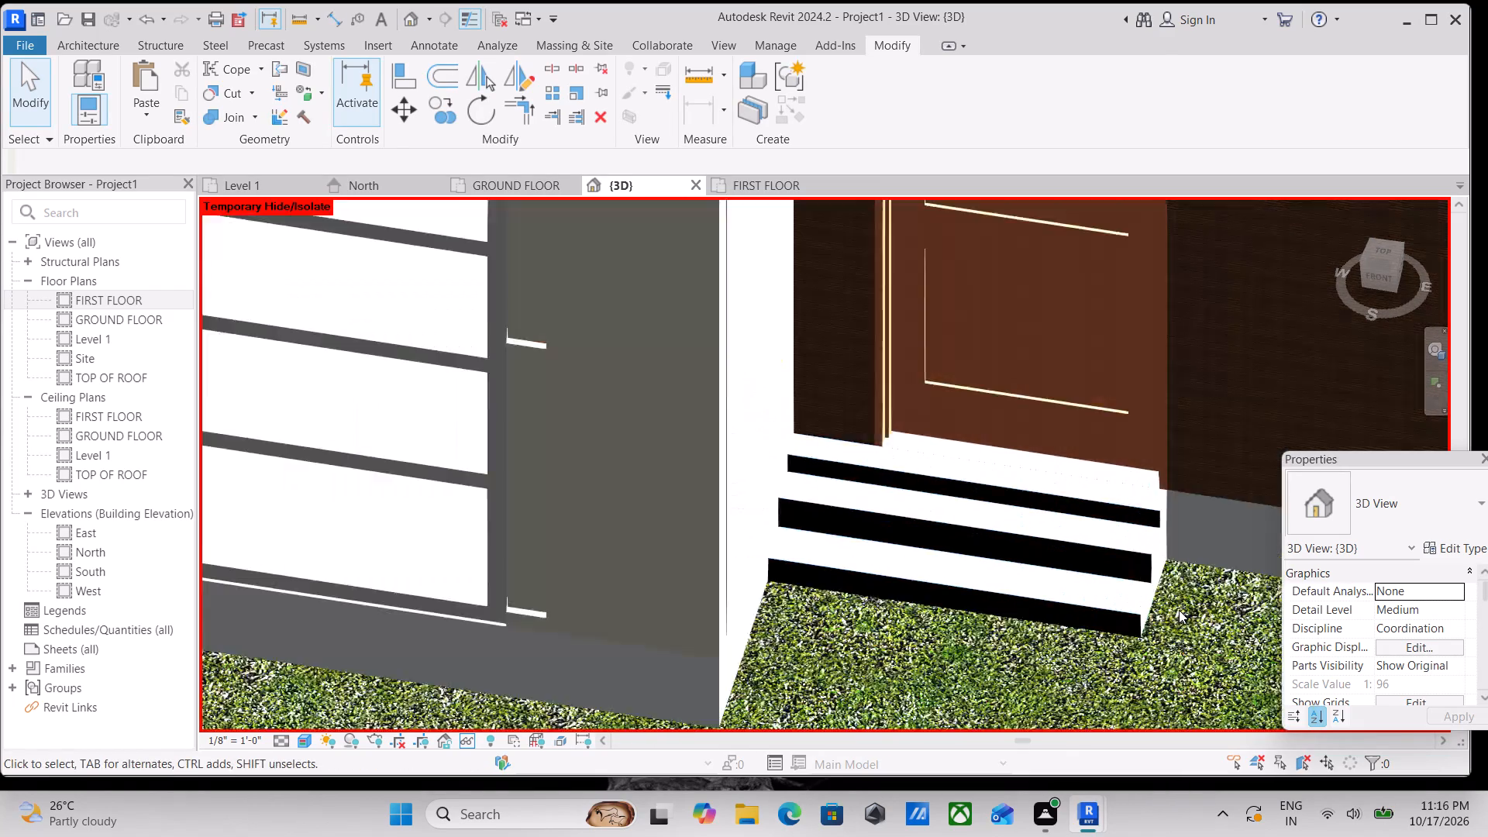
pyautogui.scroll(-6, 1179, 610)
pyautogui.moveTo(1161, 616); pyautogui.dragTo(1314, 579, button='middle')
pyautogui.scroll(-3, 1140, 635)
pyautogui.moveTo(842, 619); pyautogui.dragTo(842, 620, button='middle')
pyautogui.scroll(-1, 842, 619)
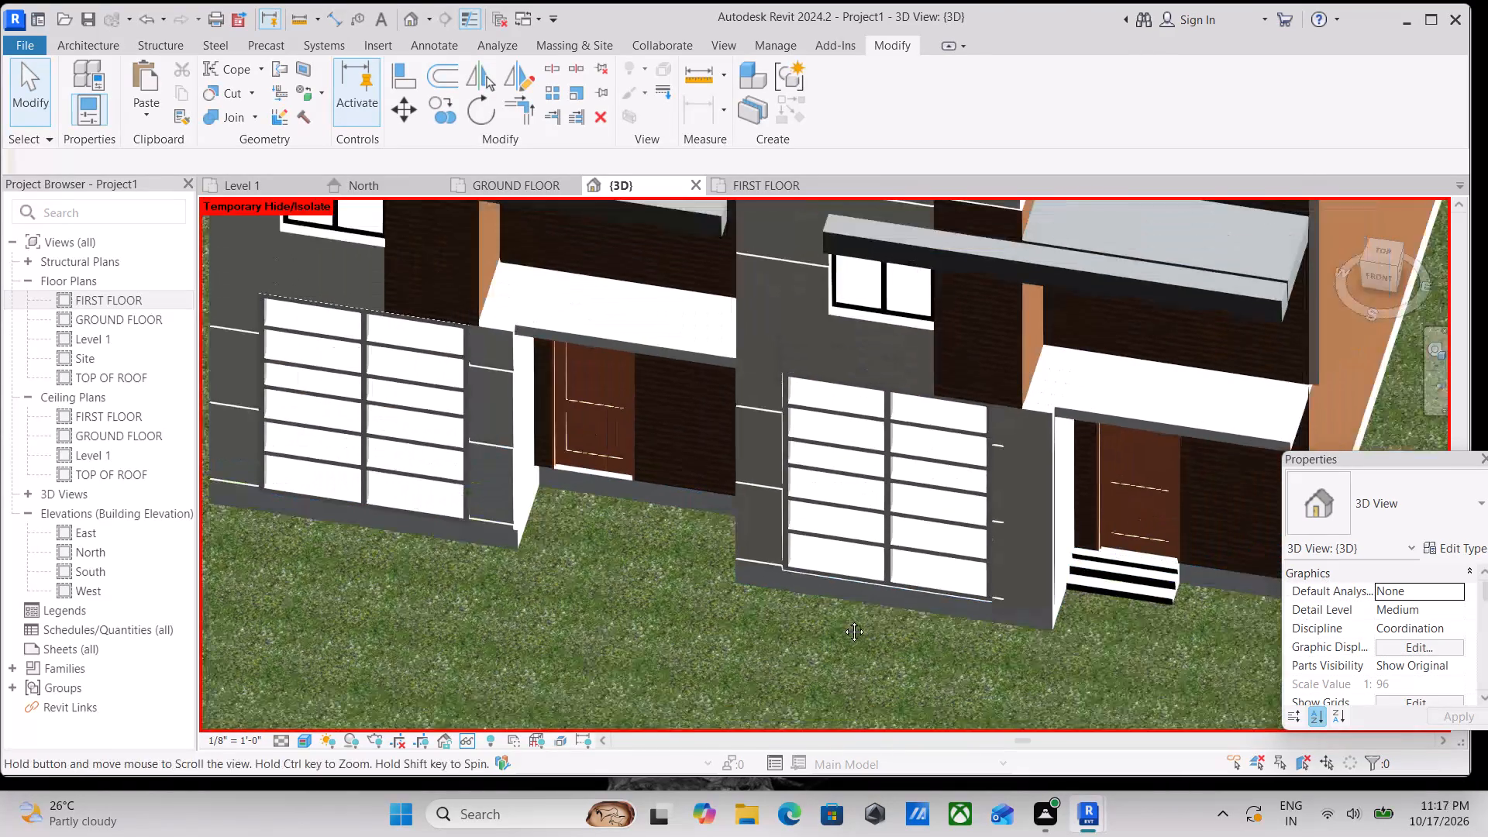
pyautogui.moveTo(842, 620); pyautogui.dragTo(842, 639, button='middle')
pyautogui.scroll(7, 656, 505)
pyautogui.scroll(7, 425, 450)
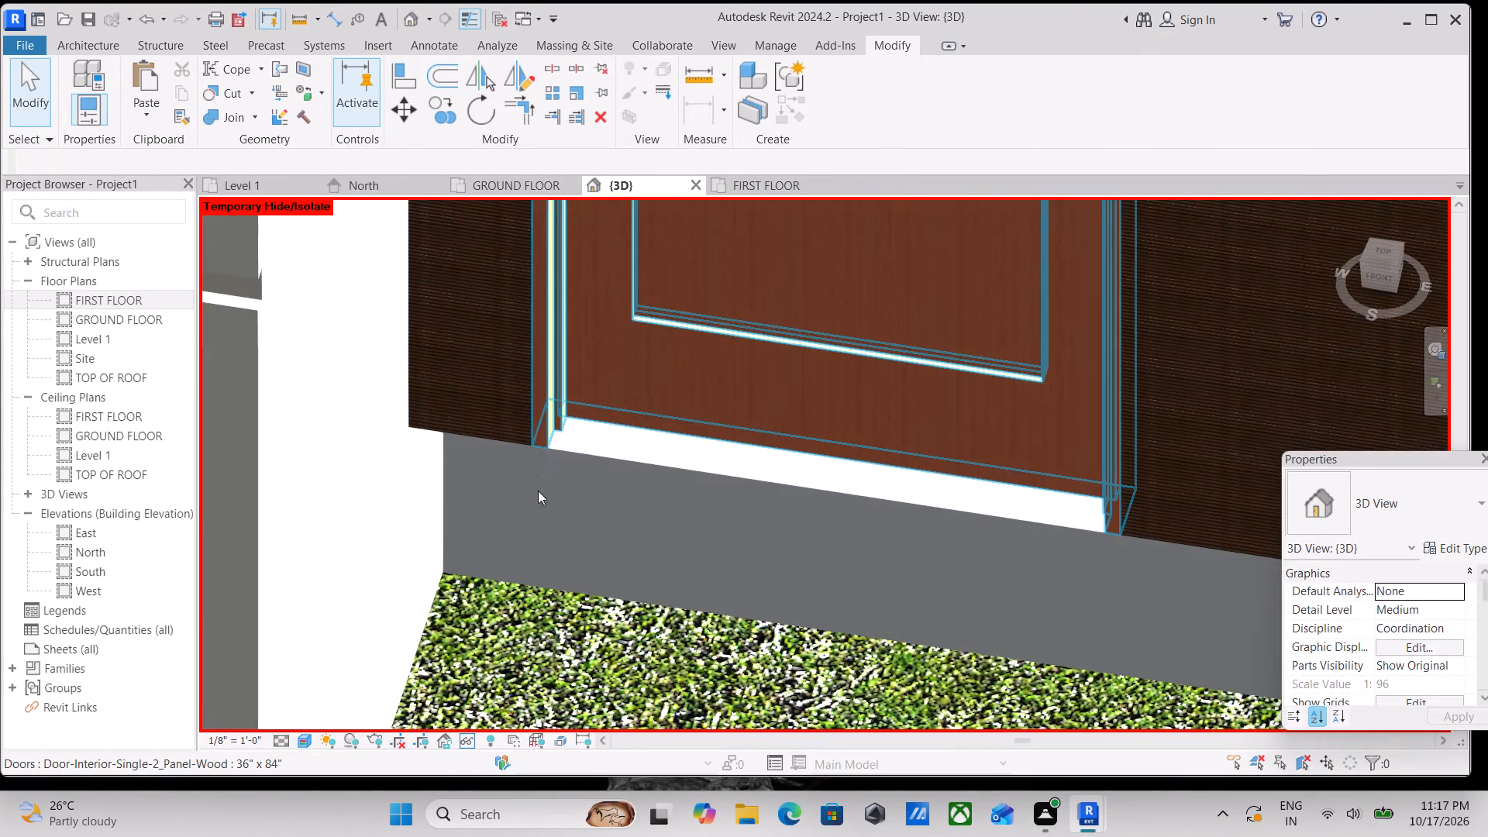
pyautogui.scroll(-5, 653, 460)
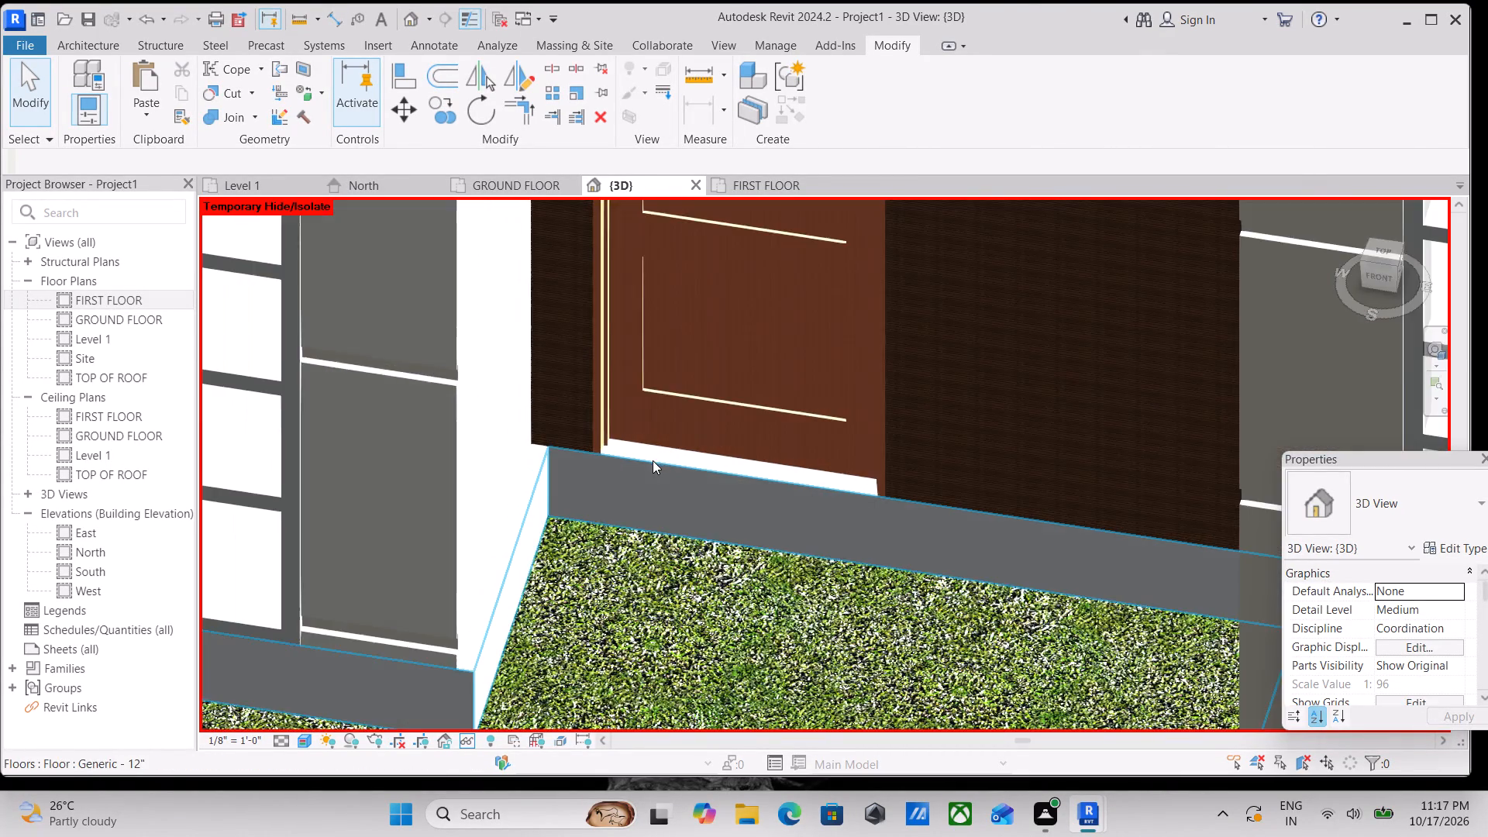
pyautogui.scroll(-6, 661, 477)
pyautogui.moveTo(665, 485); pyautogui.dragTo(716, 677, button='middle')
pyautogui.scroll(-3, 727, 645)
pyautogui.moveTo(729, 642); pyautogui.dragTo(774, 578, button='middle')
pyautogui.scroll(1, 780, 573)
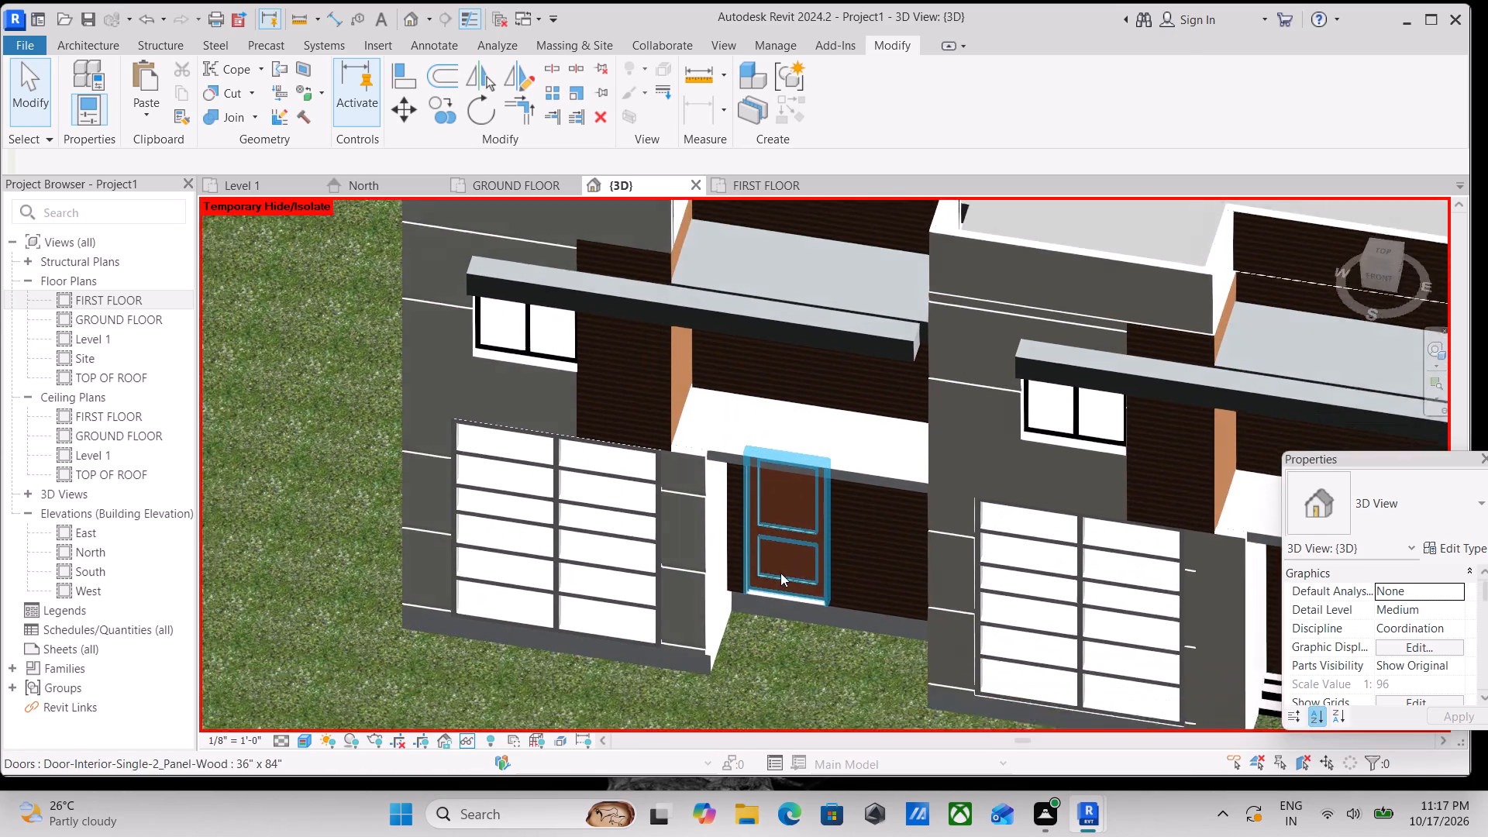
pyautogui.scroll(-4, 781, 616)
pyautogui.scroll(-2, 879, 632)
pyautogui.moveTo(879, 632); pyautogui.dragTo(770, 511, button='middle')
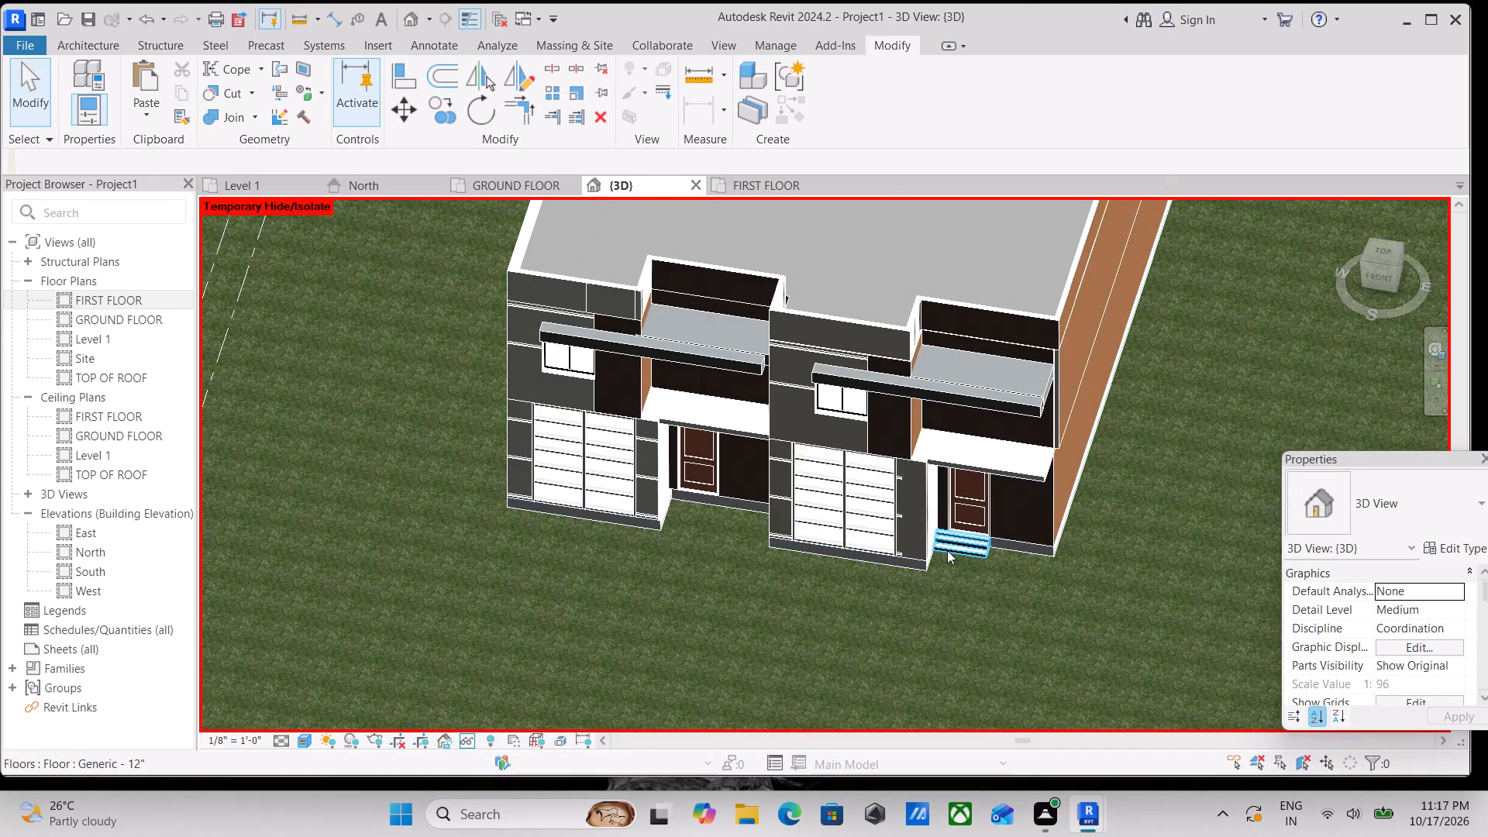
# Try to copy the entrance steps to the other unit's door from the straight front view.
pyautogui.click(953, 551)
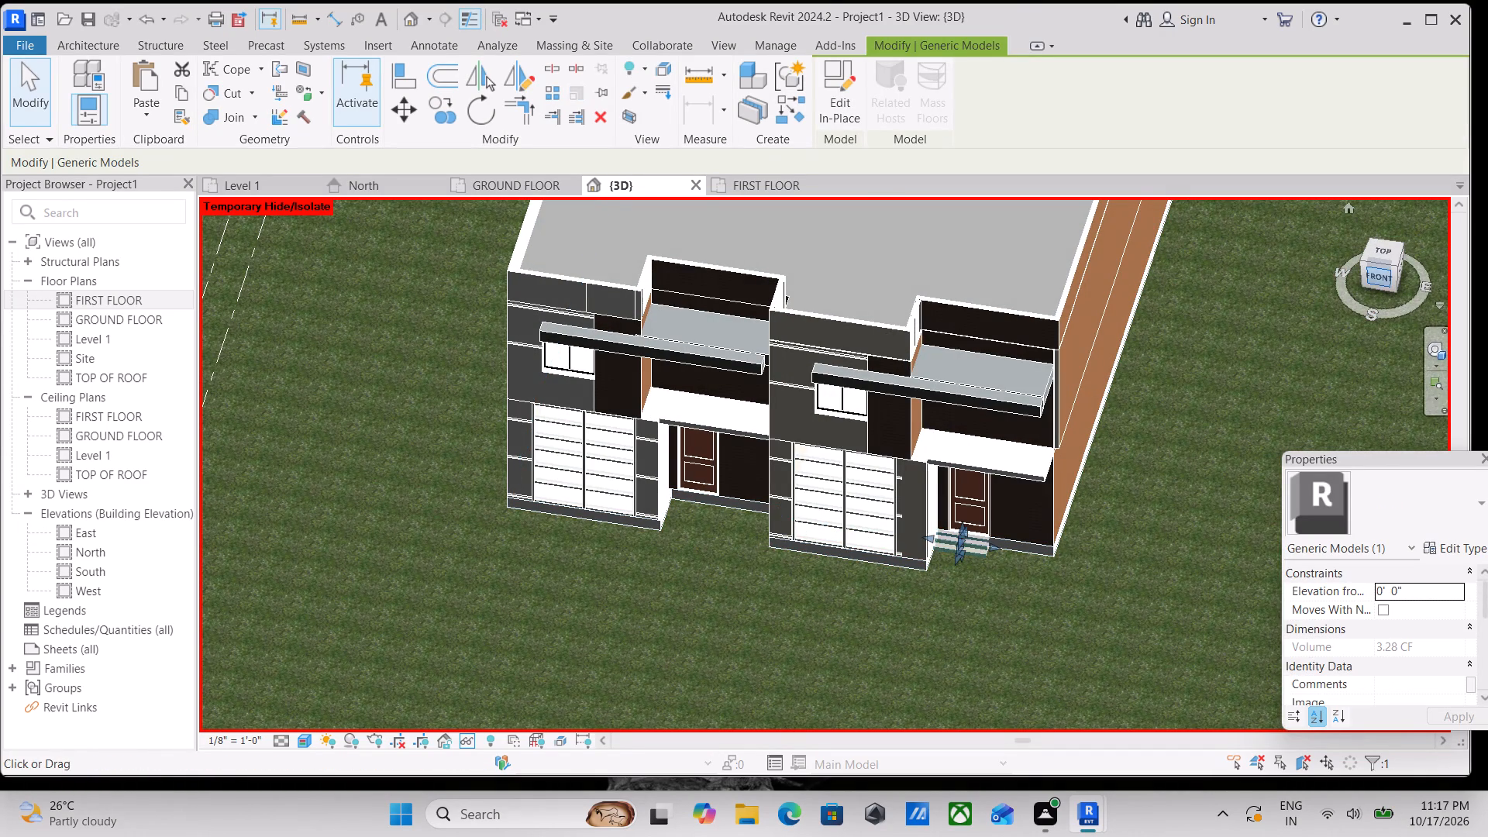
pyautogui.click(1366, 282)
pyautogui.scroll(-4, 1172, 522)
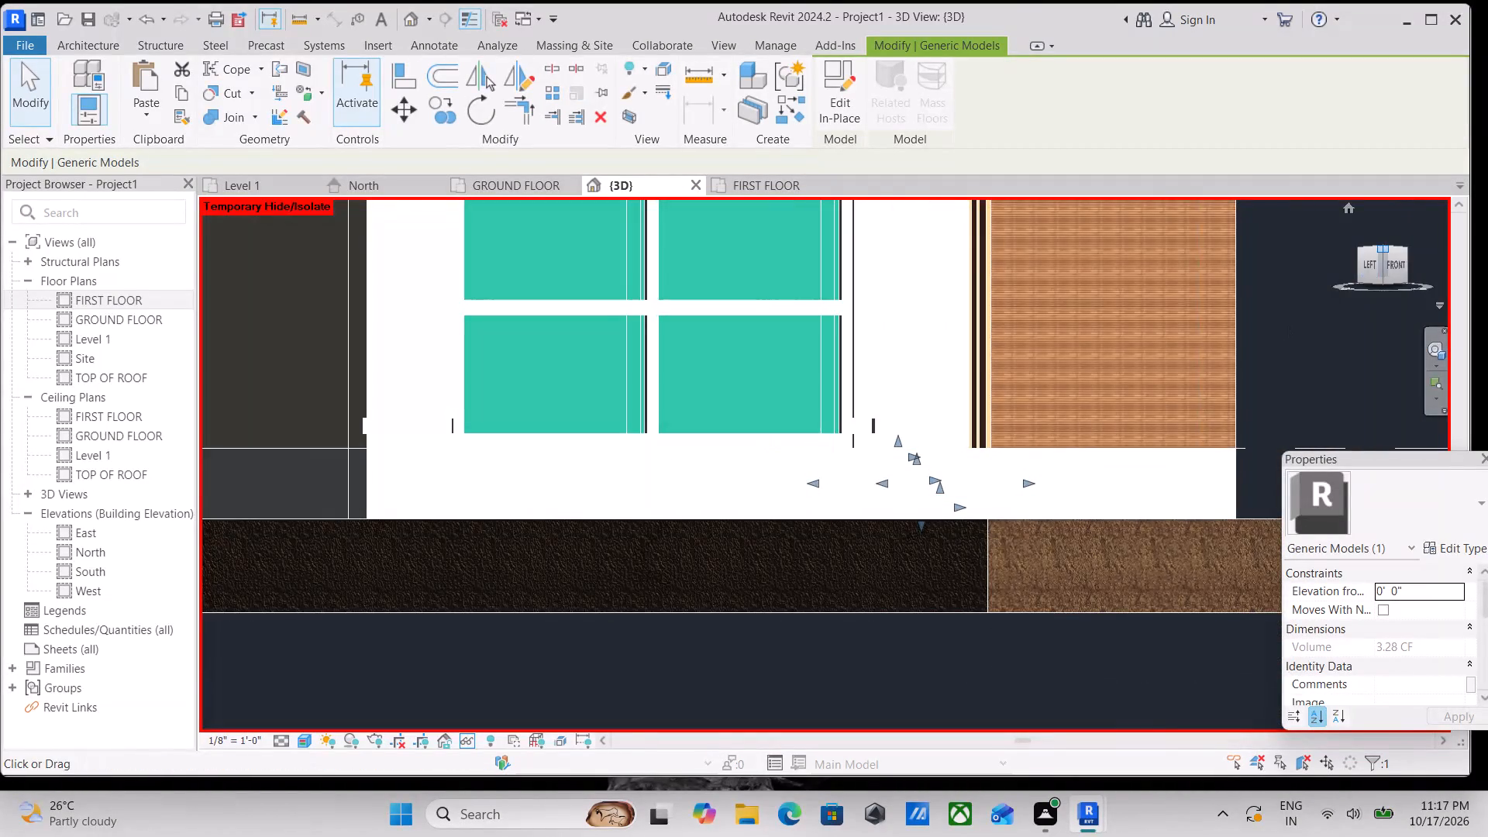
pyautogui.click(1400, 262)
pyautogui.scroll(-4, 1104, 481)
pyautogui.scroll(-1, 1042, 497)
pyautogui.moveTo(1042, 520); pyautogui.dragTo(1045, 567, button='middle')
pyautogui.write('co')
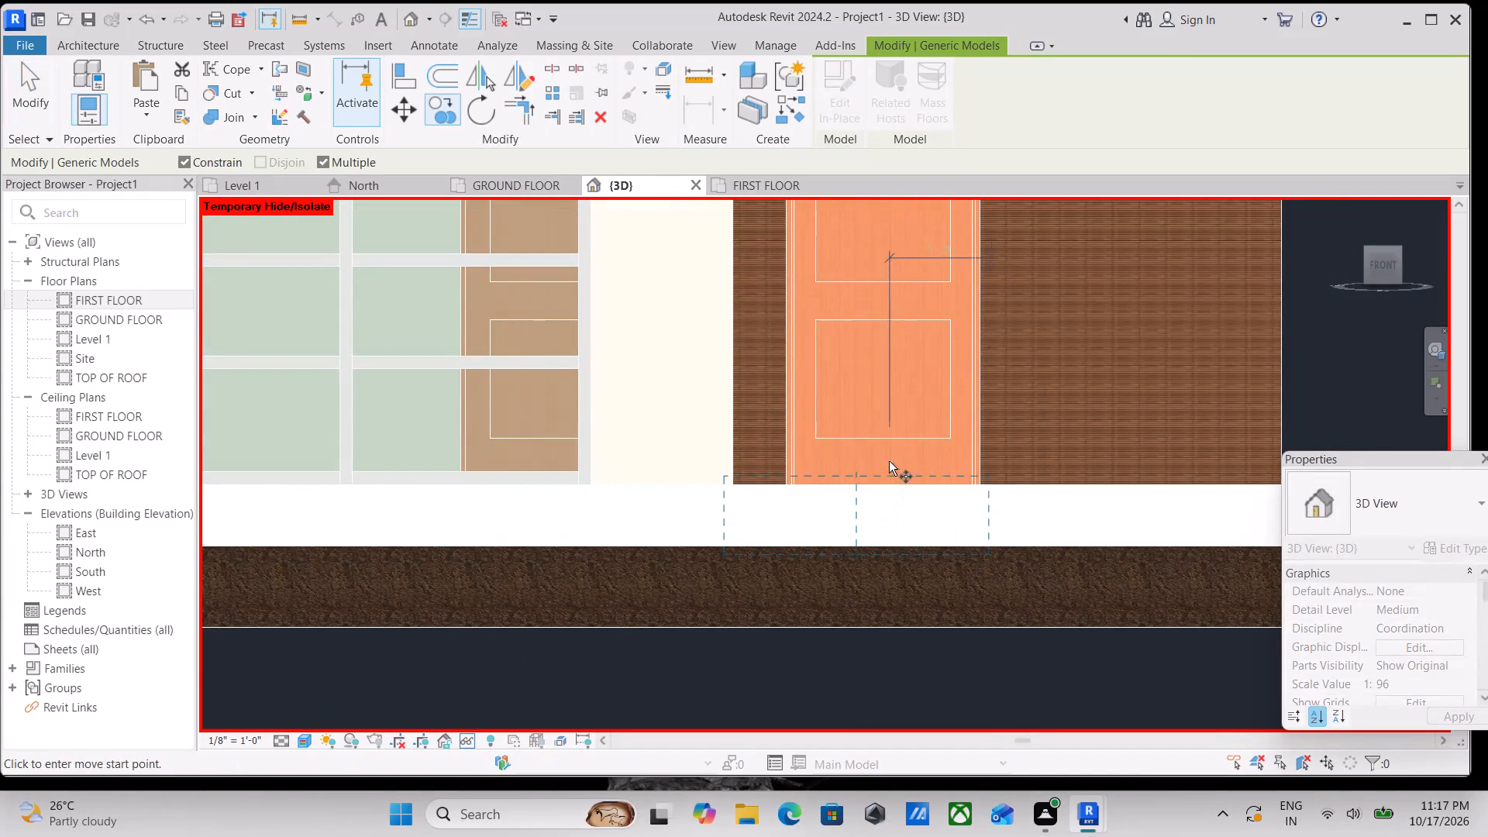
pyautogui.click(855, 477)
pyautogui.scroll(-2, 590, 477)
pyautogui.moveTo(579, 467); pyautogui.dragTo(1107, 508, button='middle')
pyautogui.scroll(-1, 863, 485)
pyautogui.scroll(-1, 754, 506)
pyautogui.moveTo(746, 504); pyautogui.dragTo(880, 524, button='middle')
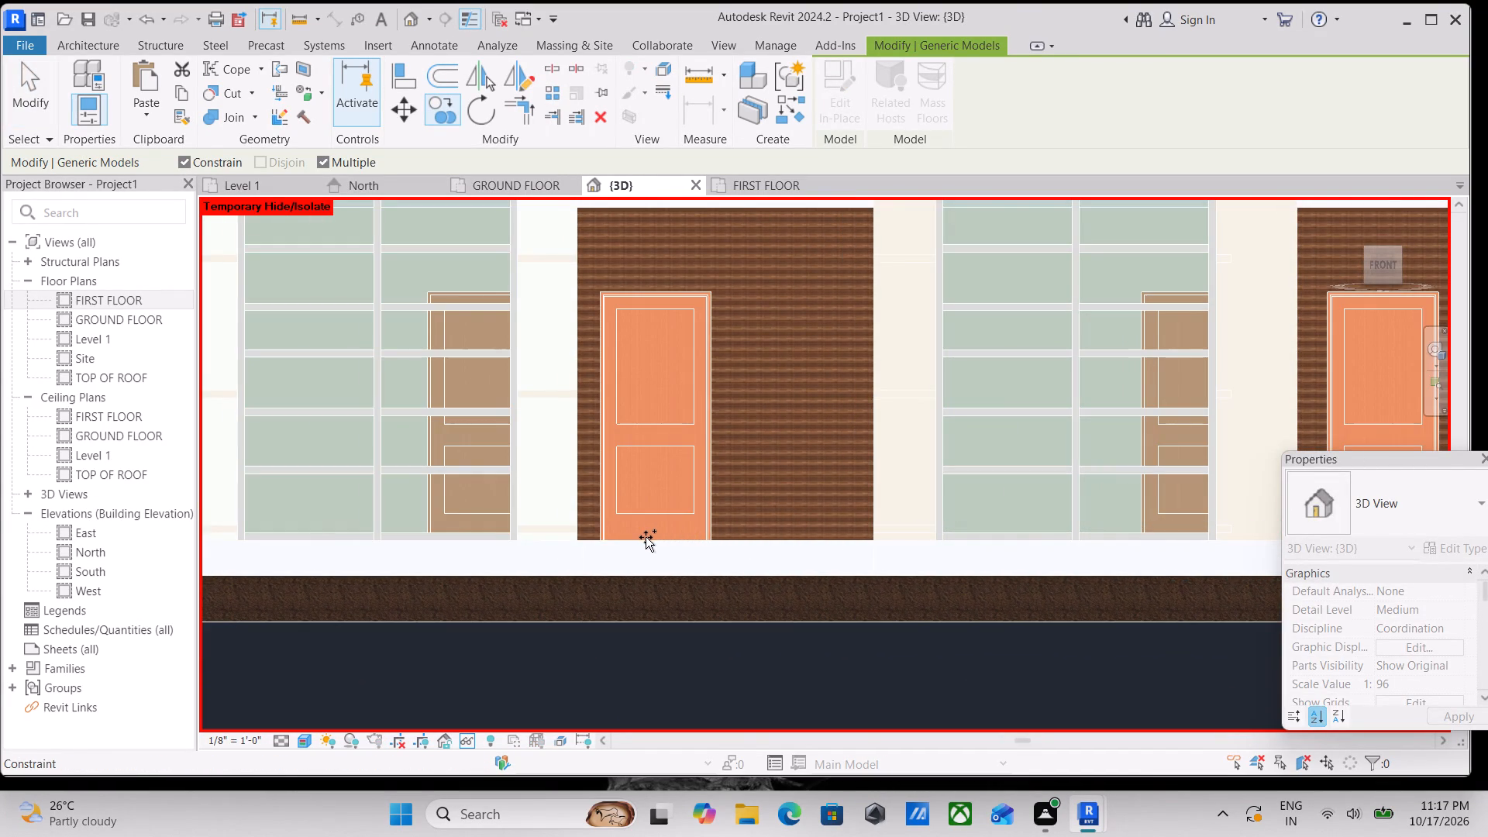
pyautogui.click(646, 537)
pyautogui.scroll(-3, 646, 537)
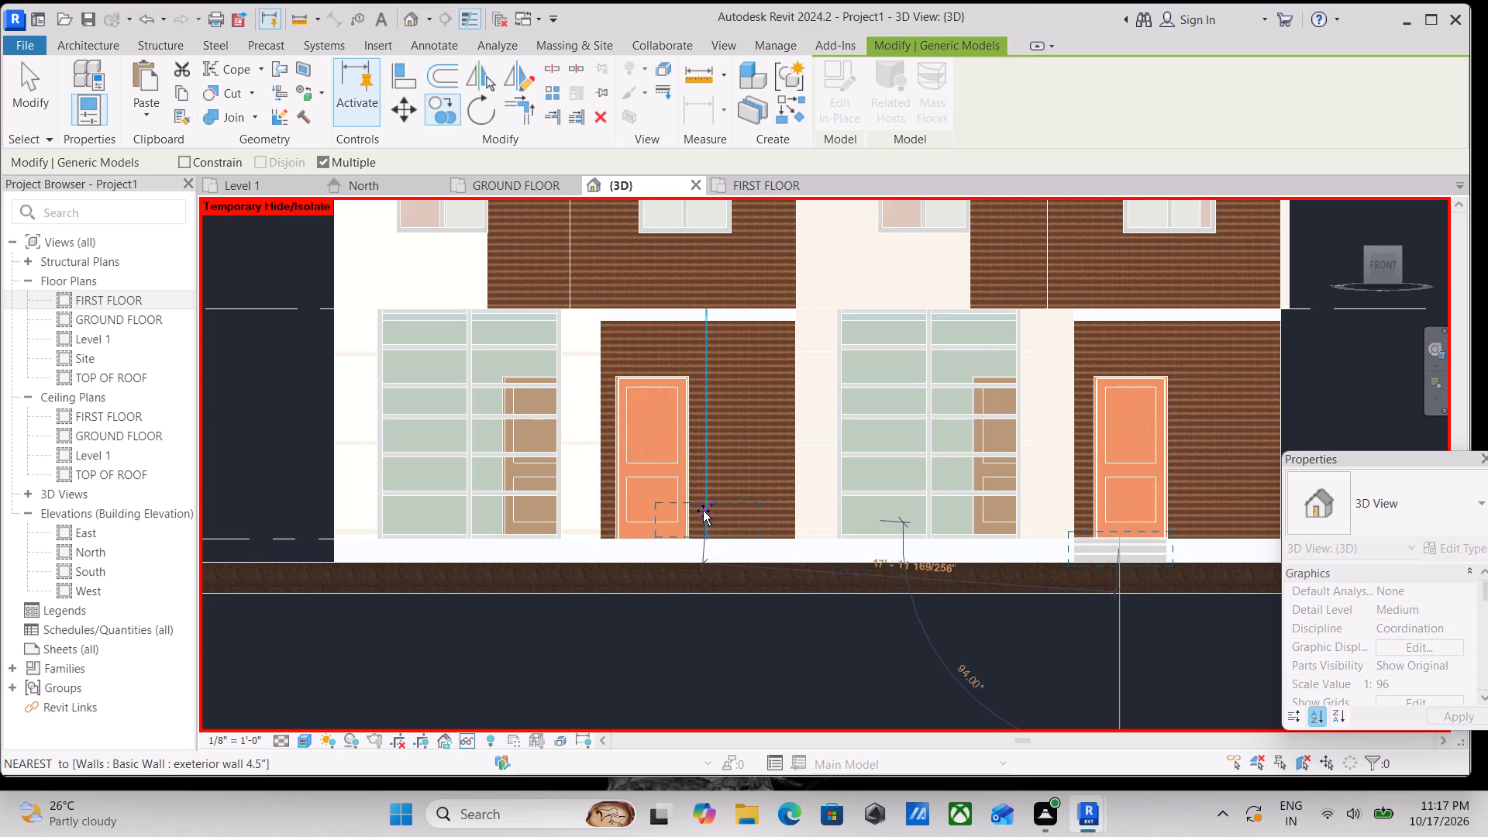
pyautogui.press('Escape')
# Copy the entrance steps horizontally to the slab edge below the other unit's door, working in a tilted front view.
pyautogui.scroll(-6, 702, 511)
pyautogui.moveTo(701, 497); pyautogui.dragTo(726, 666, button='middle')
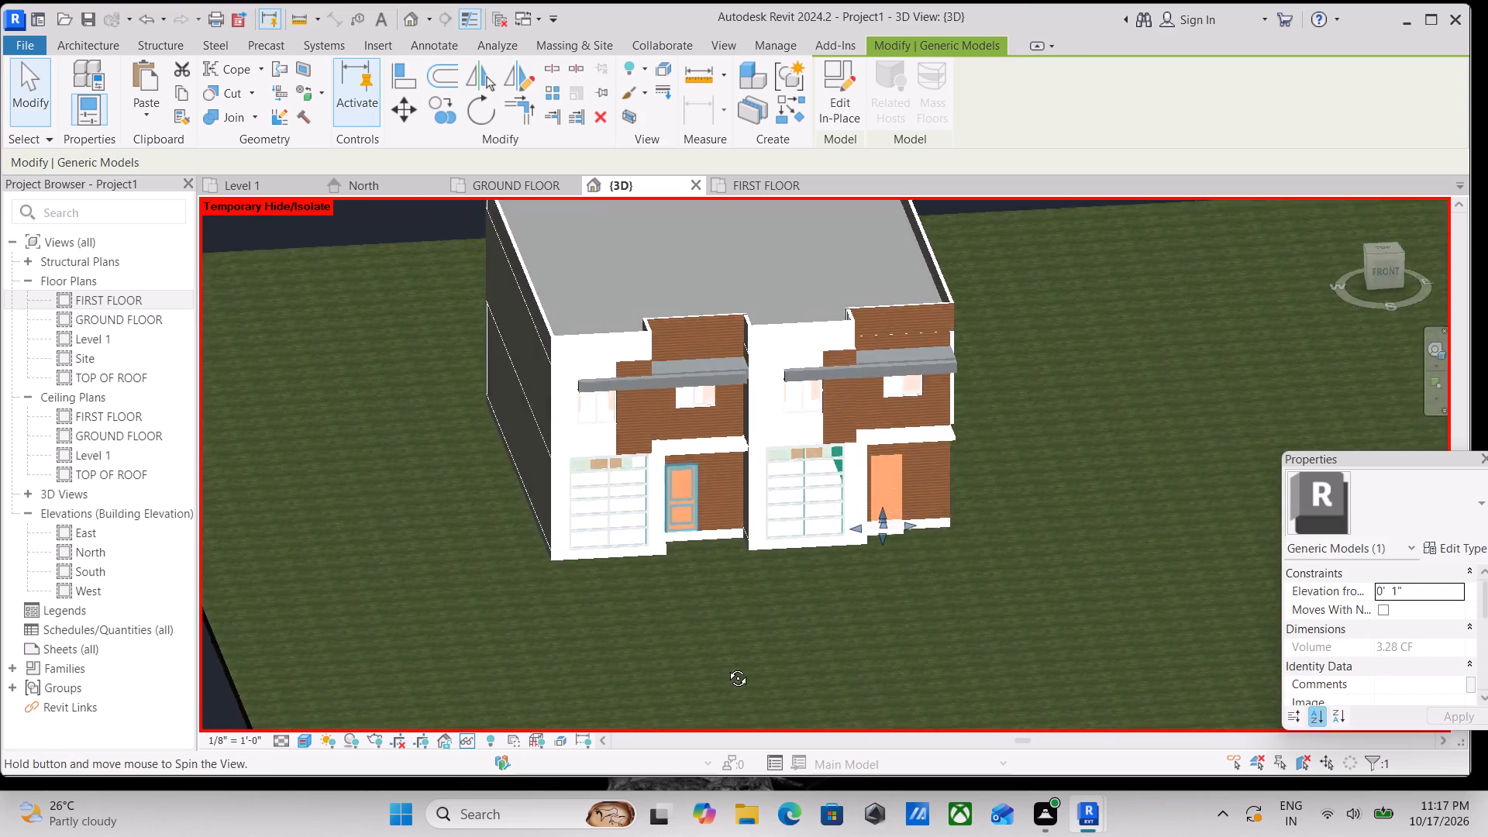
pyautogui.moveTo(726, 666); pyautogui.dragTo(691, 695, button='middle')
pyautogui.scroll(3, 760, 546)
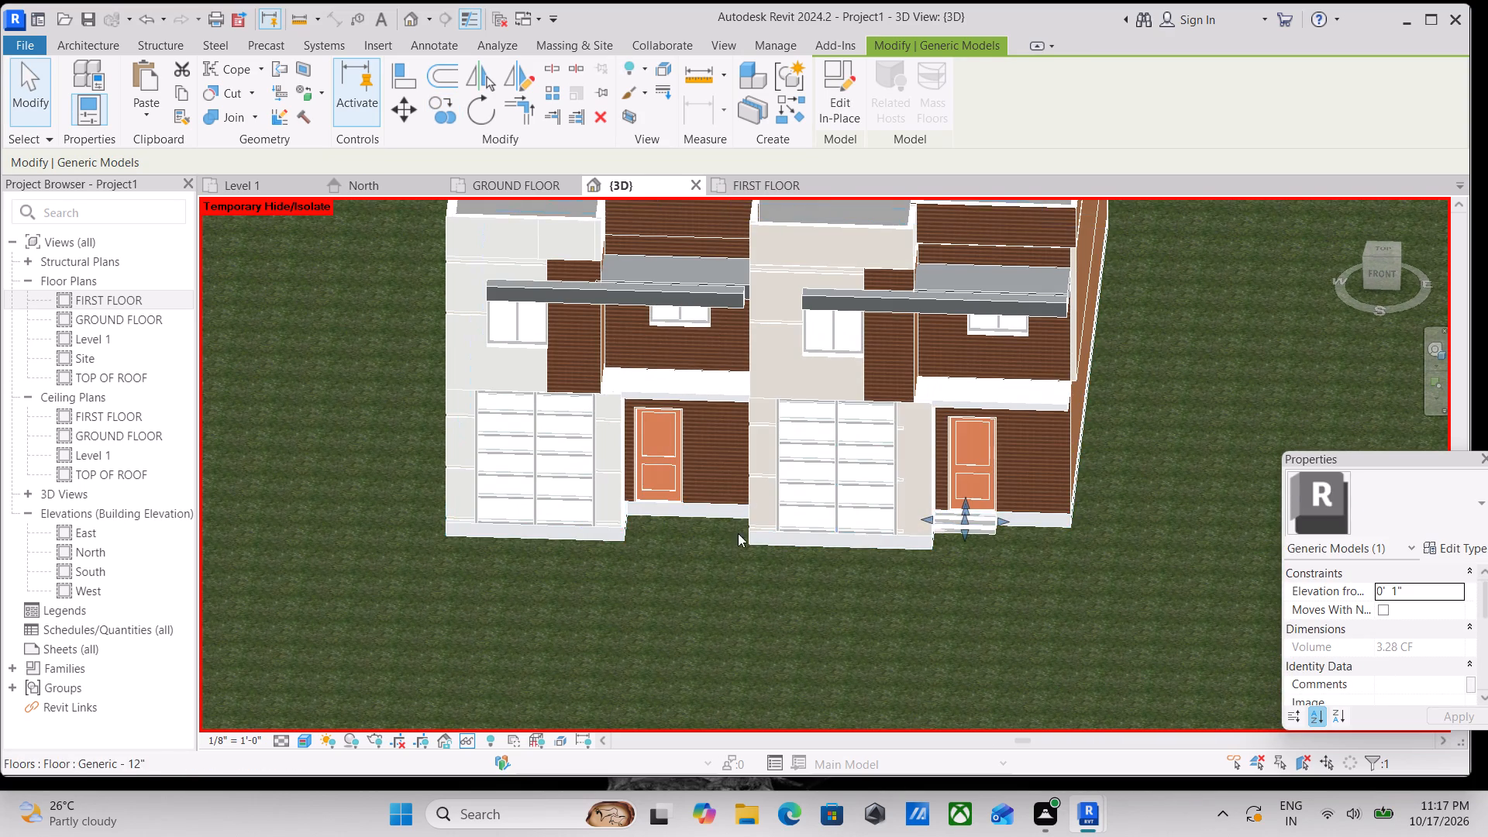
pyautogui.click(984, 519)
pyautogui.scroll(2, 981, 519)
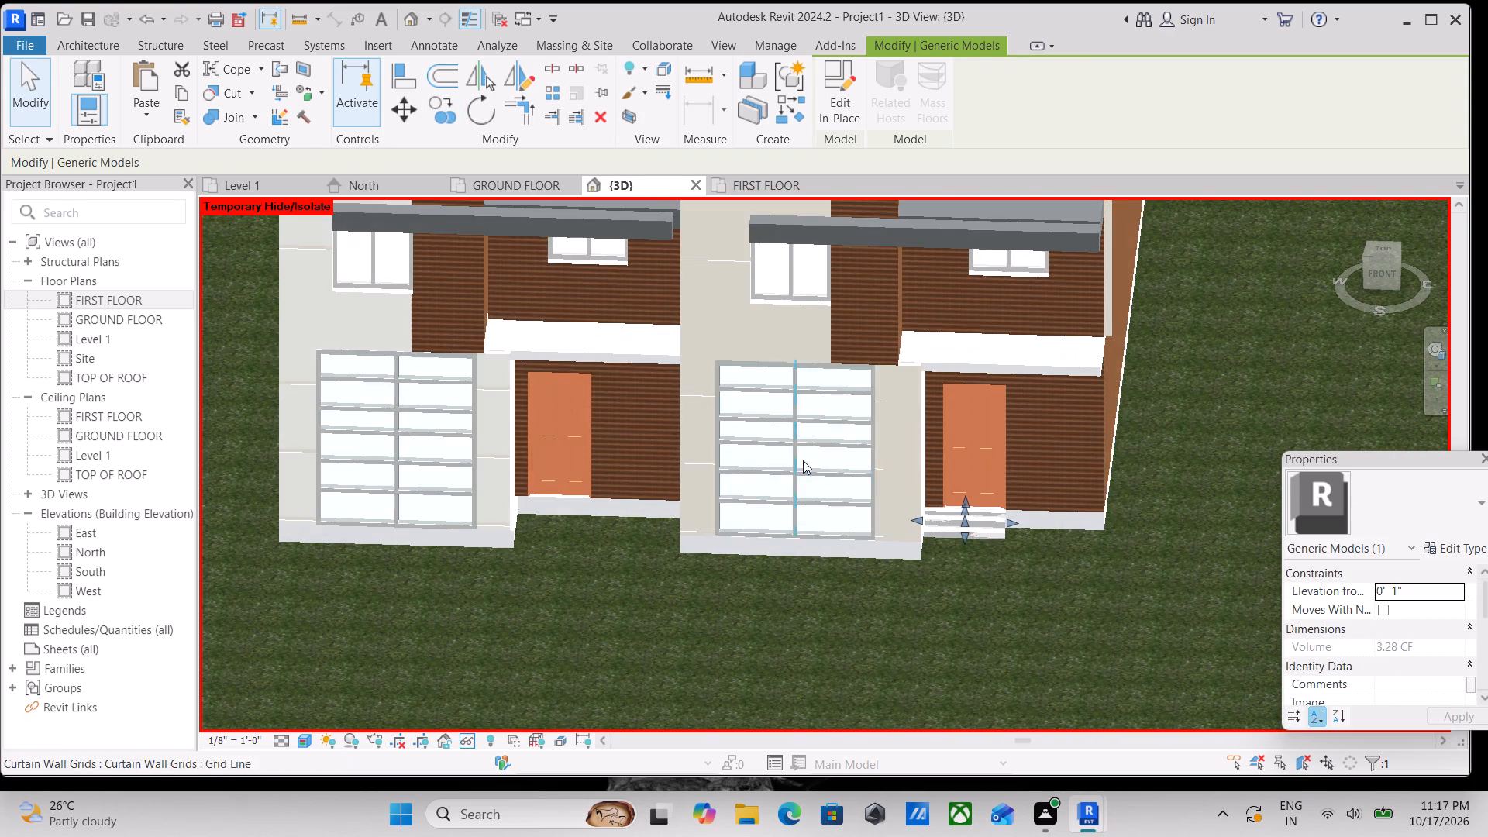
pyautogui.click(453, 115)
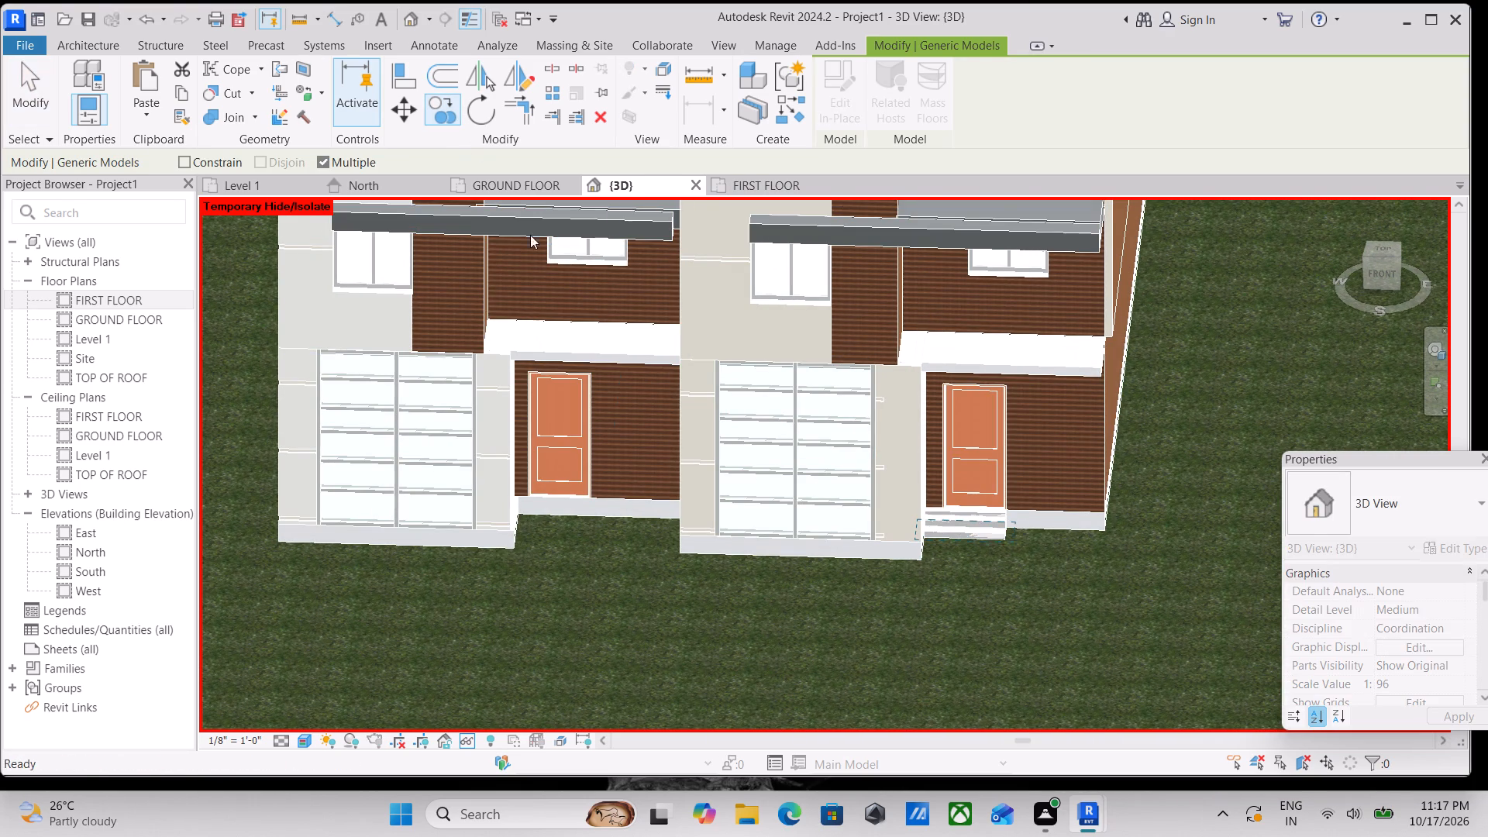
pyautogui.scroll(2, 983, 522)
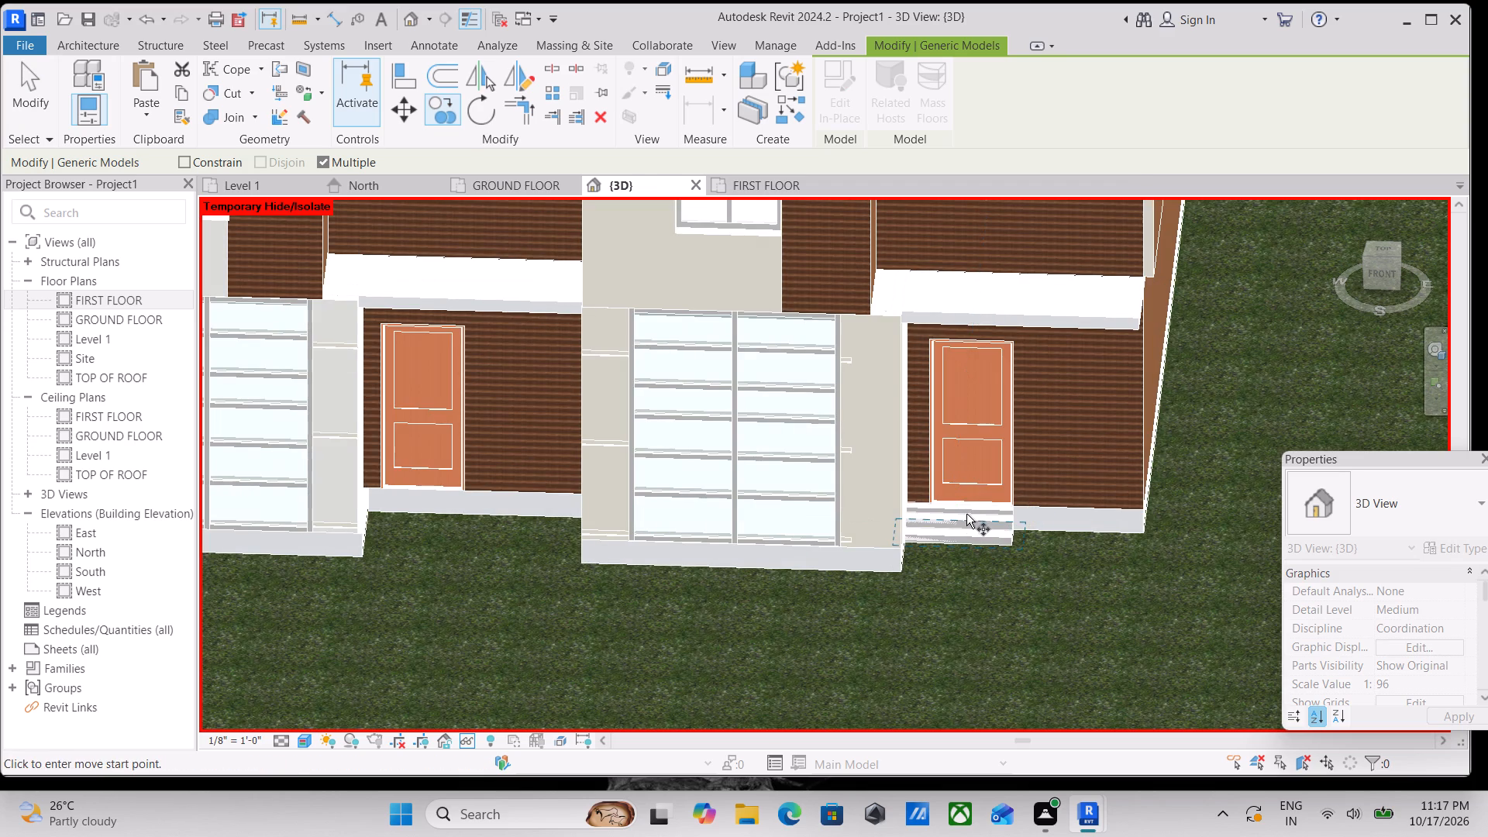
pyautogui.click(962, 520)
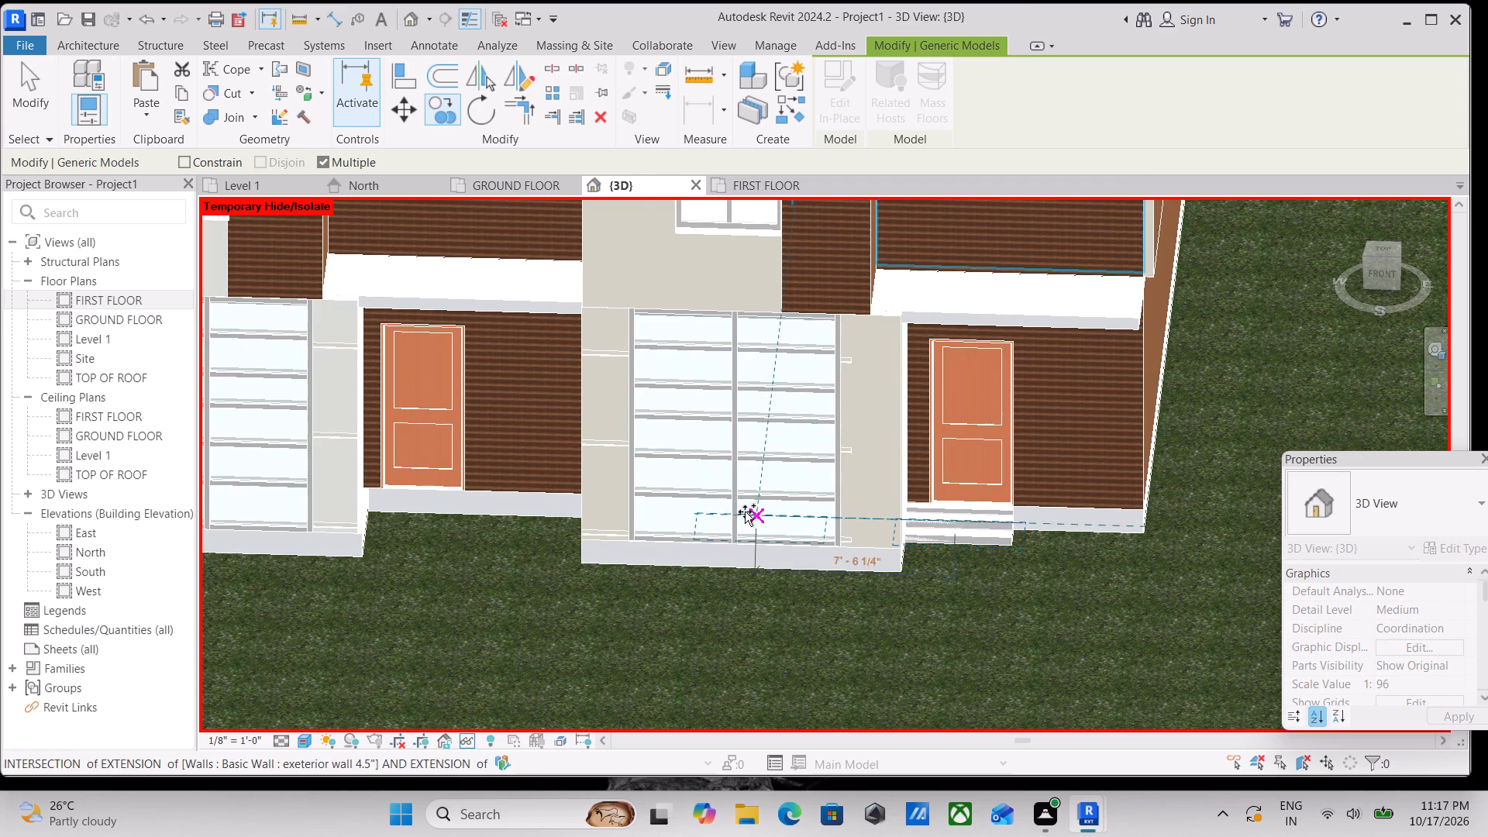
pyautogui.click(419, 501)
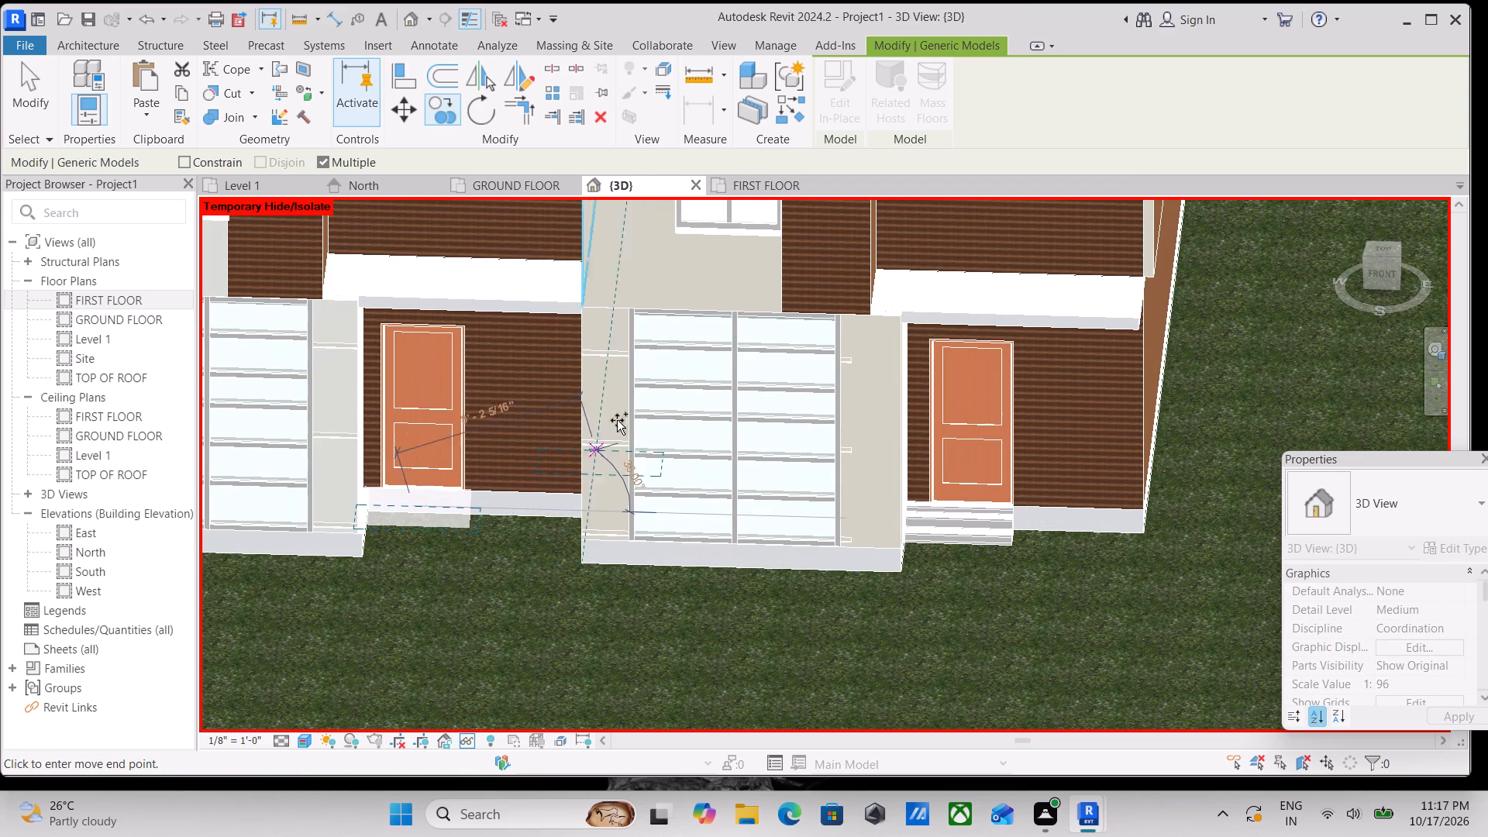
pyautogui.press('Escape')
pyautogui.scroll(-2, 469, 470)
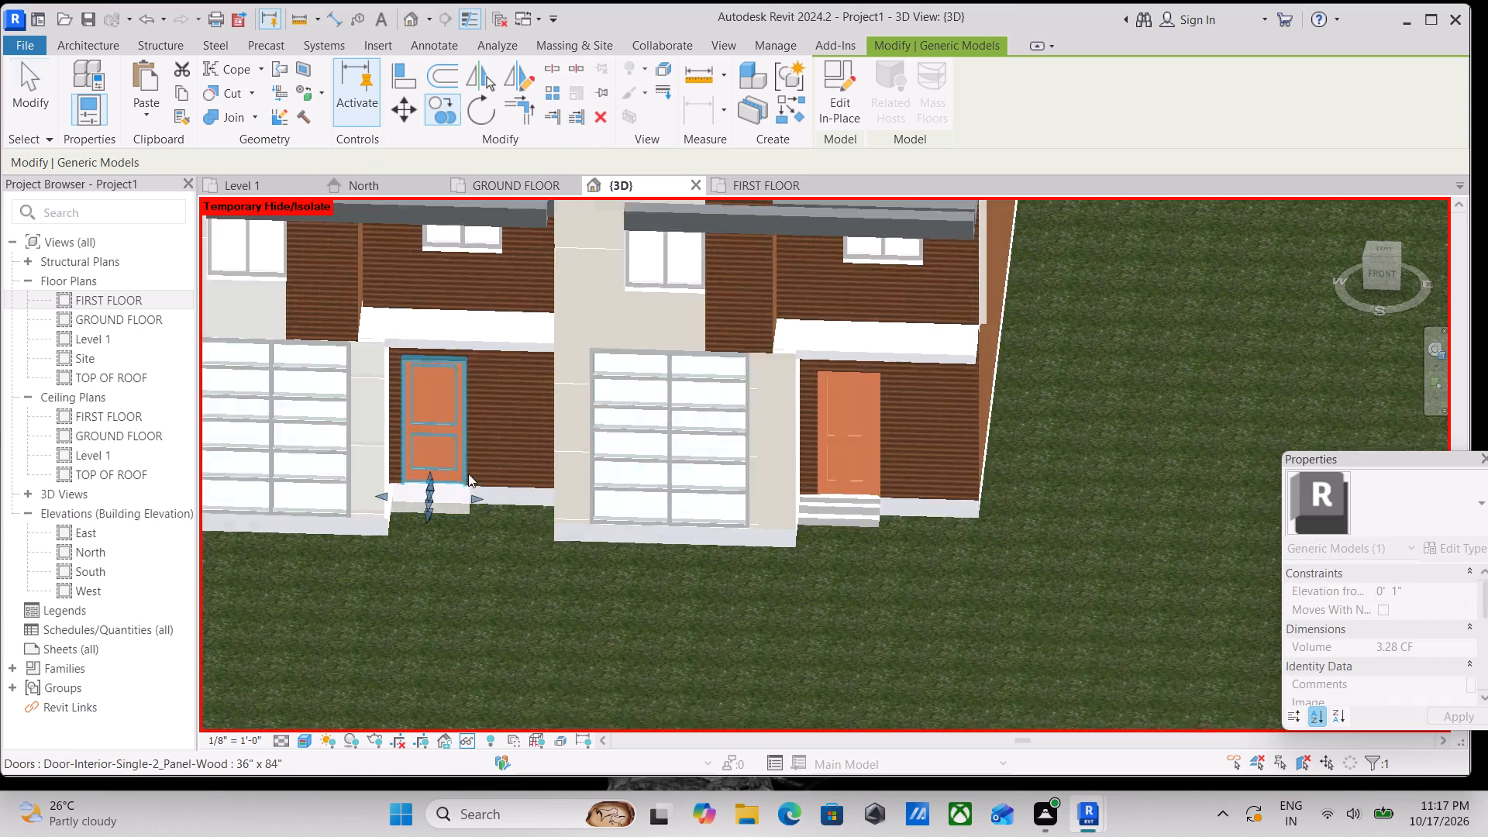
pyautogui.scroll(-1, 468, 474)
pyautogui.press('Escape')
pyautogui.moveTo(532, 567); pyautogui.dragTo(718, 636, button='middle')
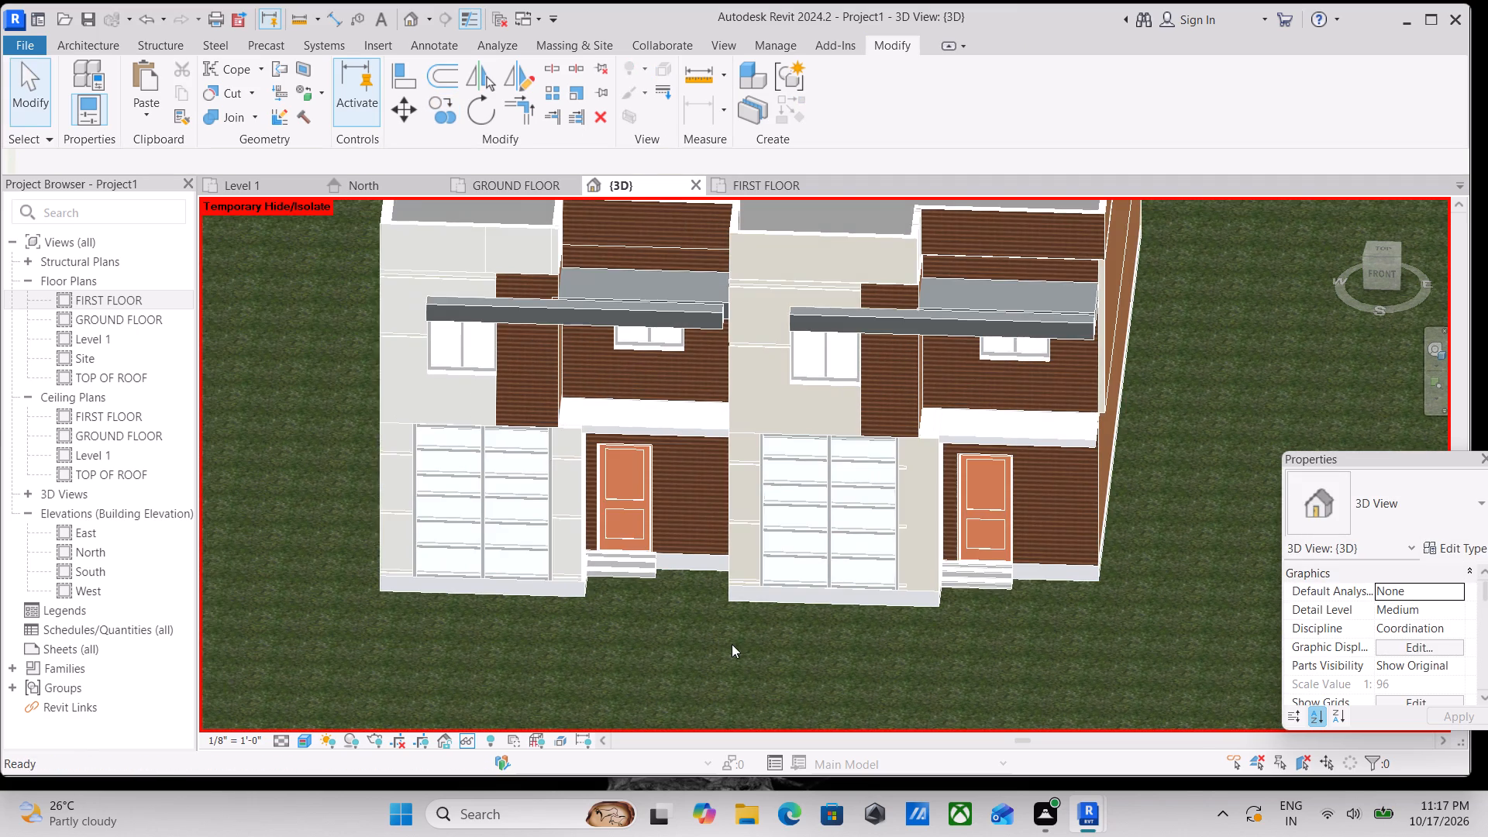
# Check the steps at both entrances up close and the whole house from straight in front.
pyautogui.scroll(7, 975, 625)
pyautogui.scroll(-3, 1006, 548)
pyautogui.moveTo(1006, 548); pyautogui.dragTo(1304, 556, button='middle')
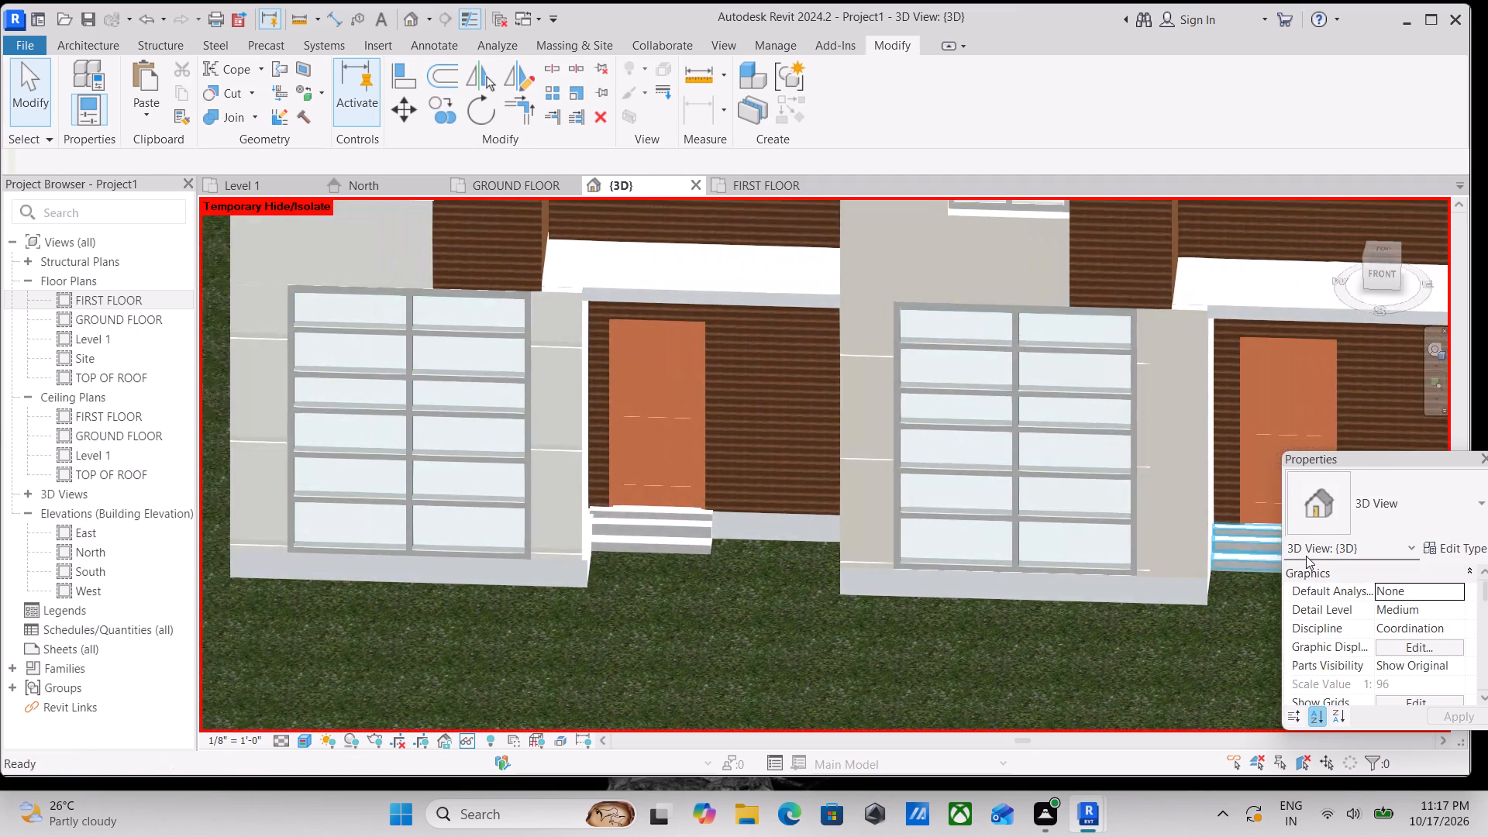
pyautogui.scroll(-3, 1078, 576)
pyautogui.moveTo(1138, 600); pyautogui.dragTo(1206, 629, button='middle')
pyautogui.scroll(1, 1197, 632)
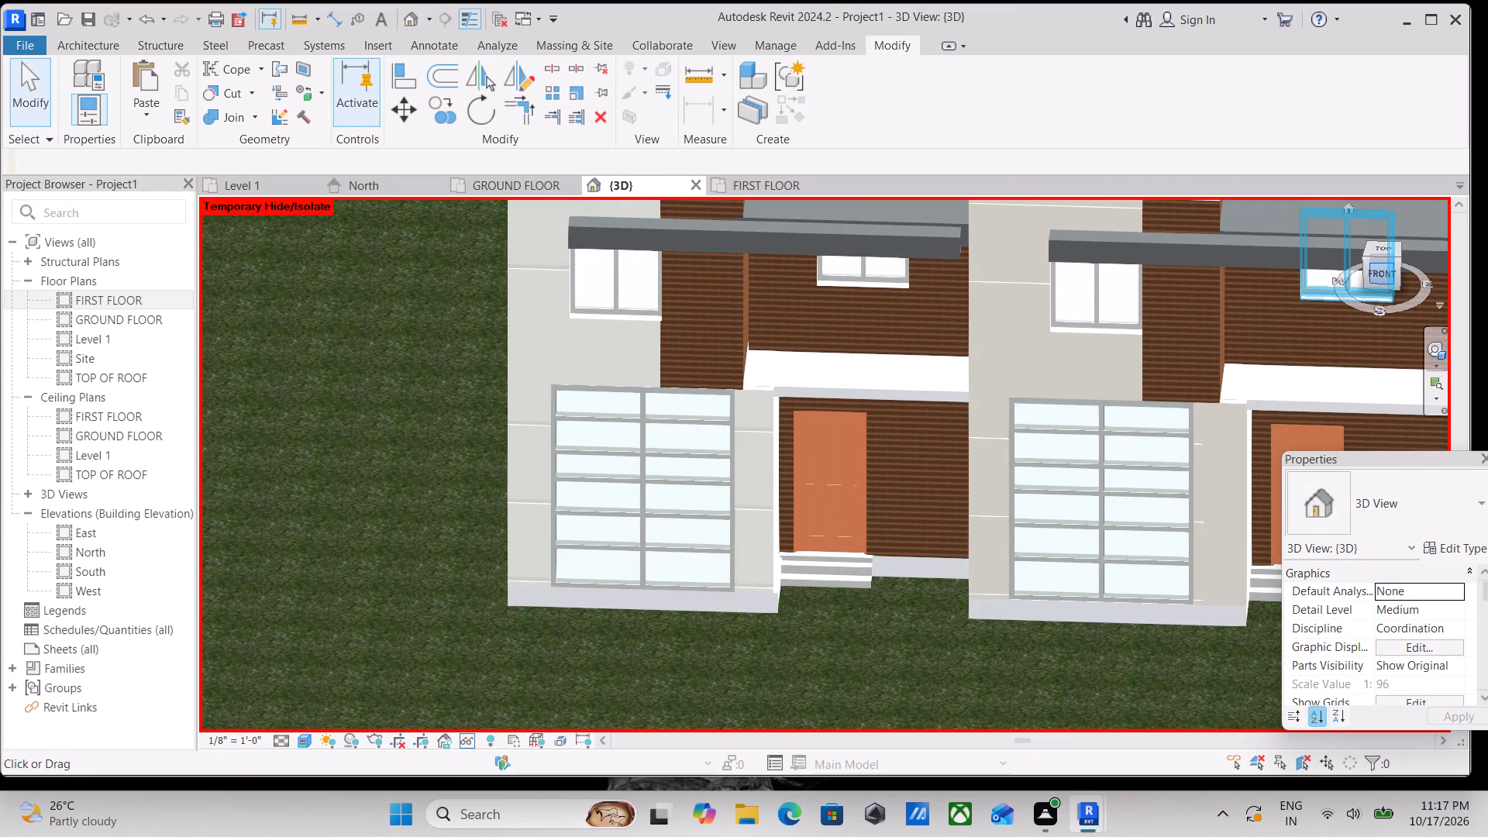
pyautogui.click(1377, 280)
pyautogui.scroll(3, 1157, 456)
pyautogui.scroll(3, 689, 397)
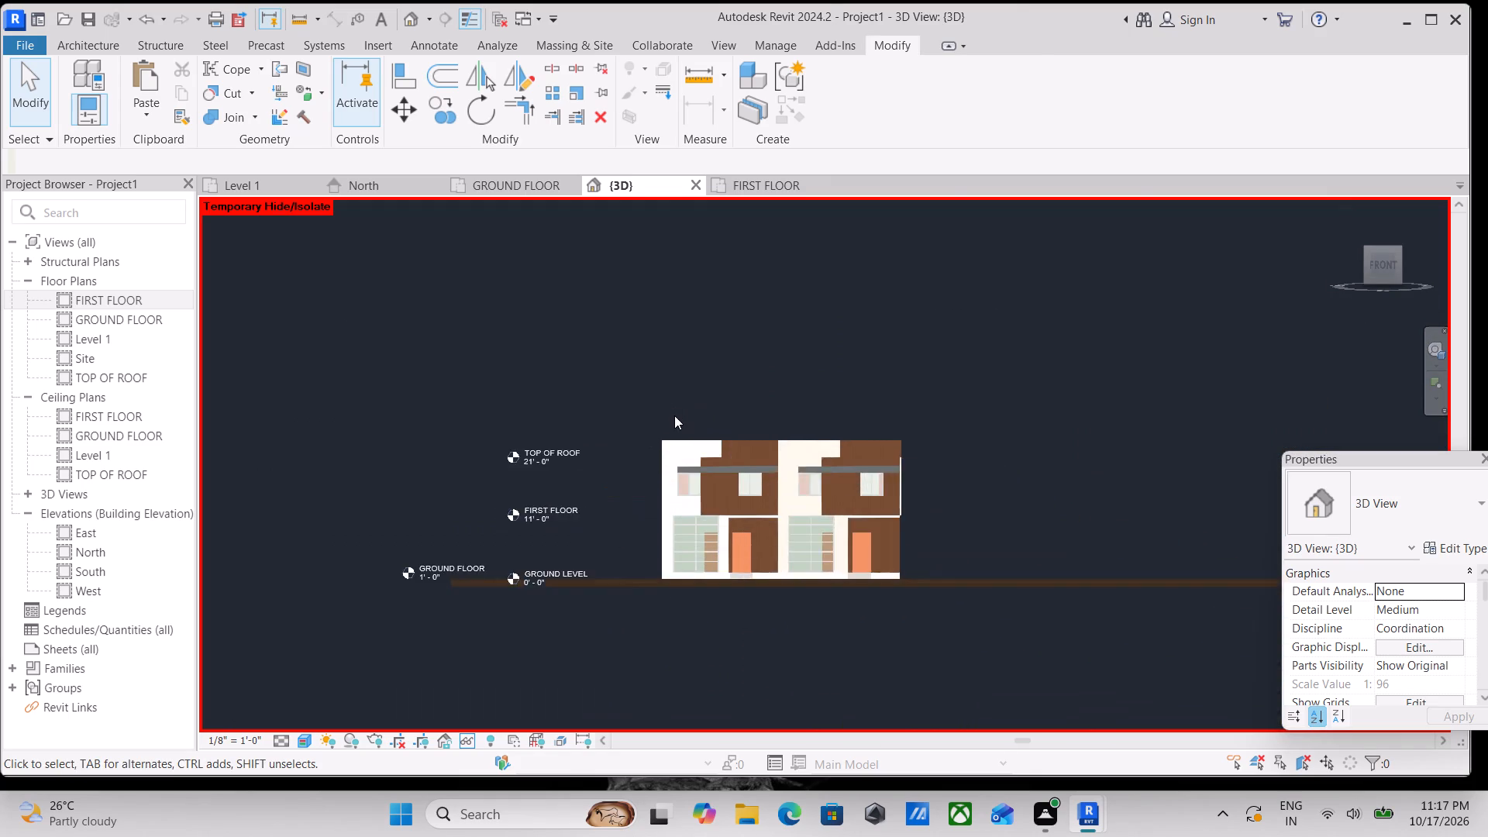
pyautogui.scroll(3, 674, 415)
pyautogui.scroll(3, 528, 768)
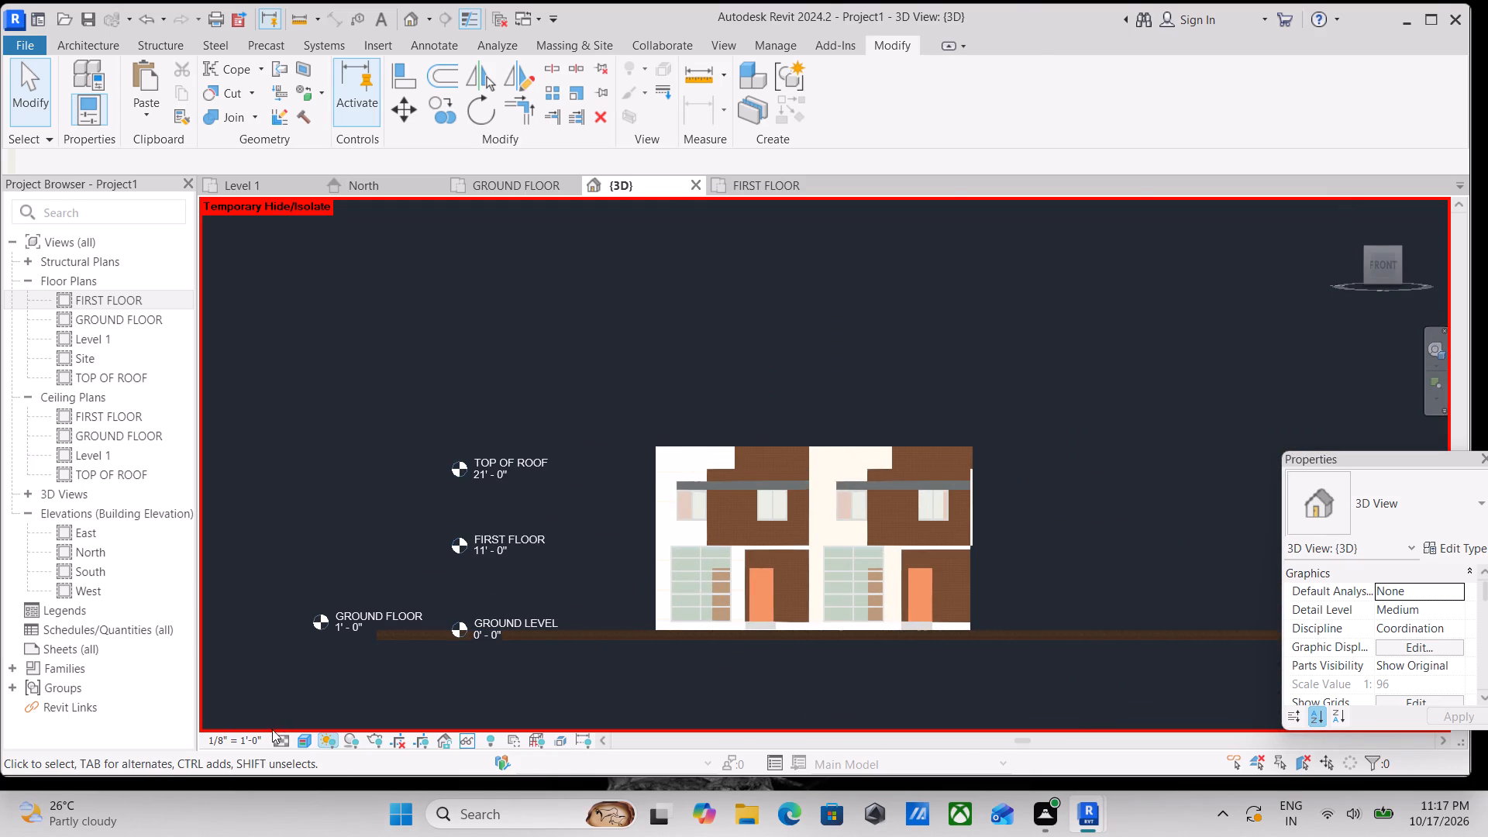
# Set the 3D view's background to Sky in the graphic display options, keeping the Realistic style.
pyautogui.click(296, 740)
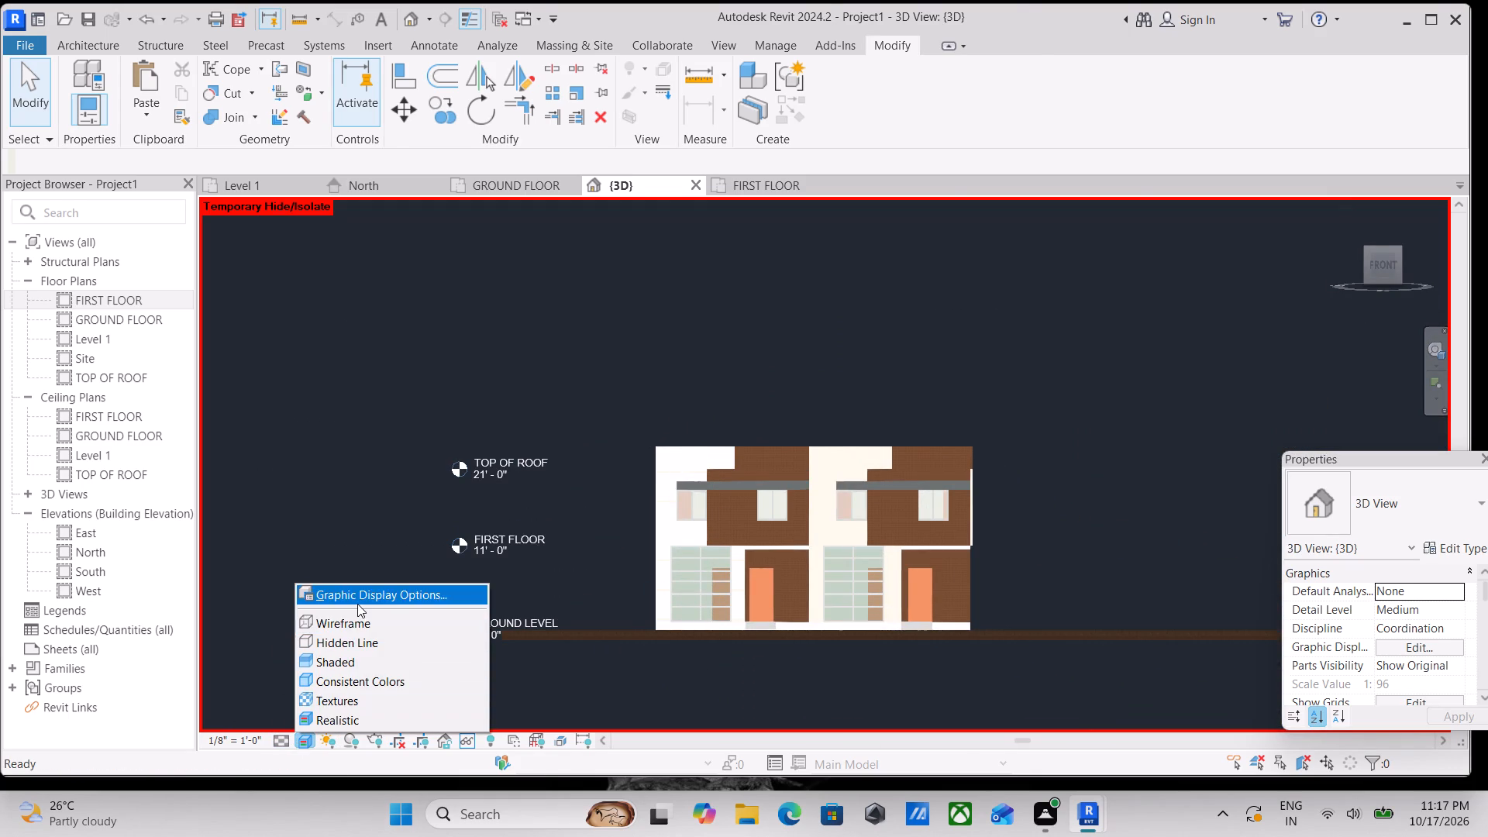
pyautogui.click(358, 601)
pyautogui.scroll(-2, 687, 468)
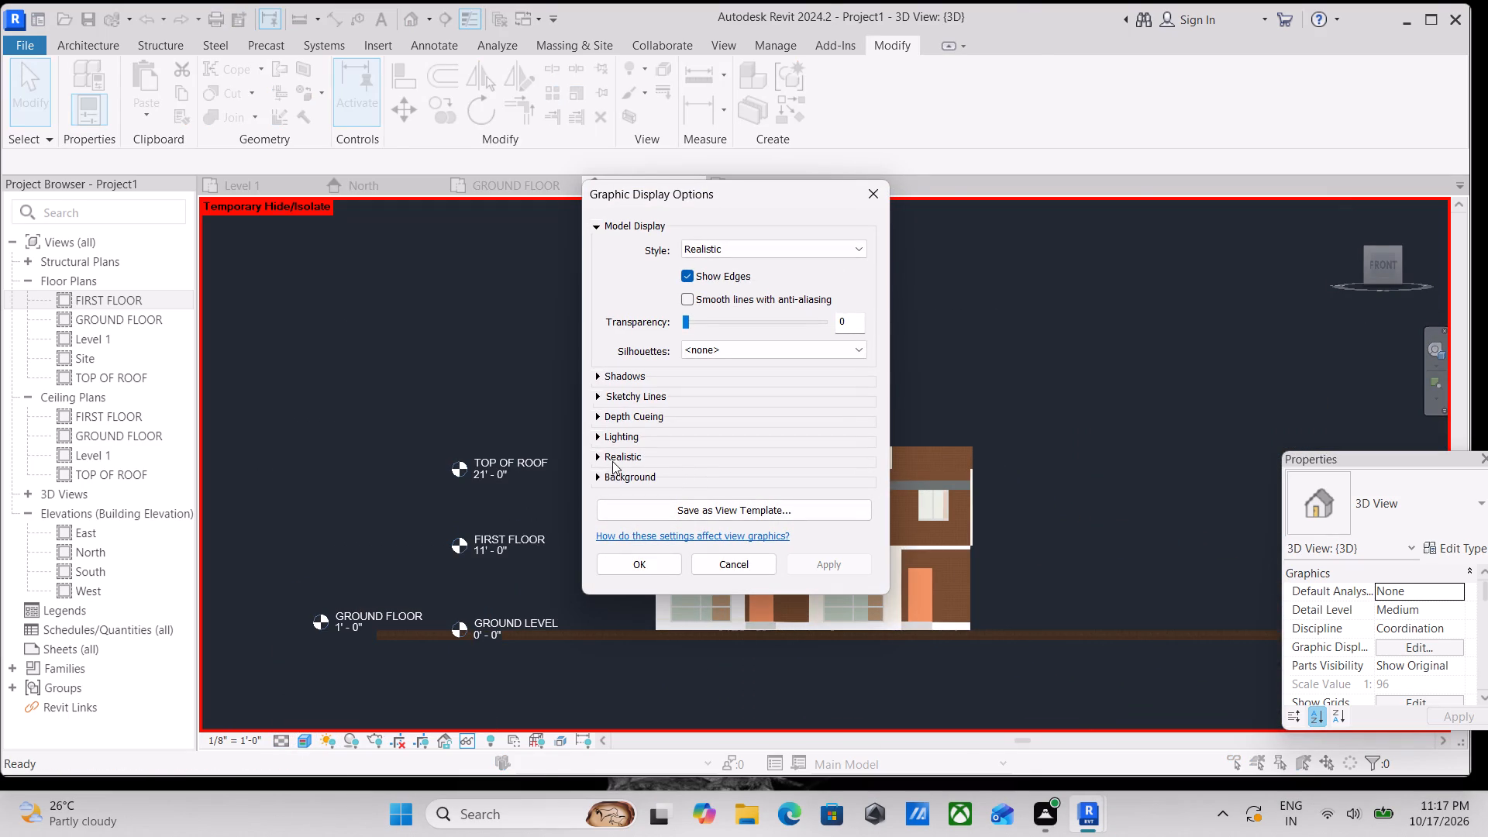
pyautogui.click(595, 454)
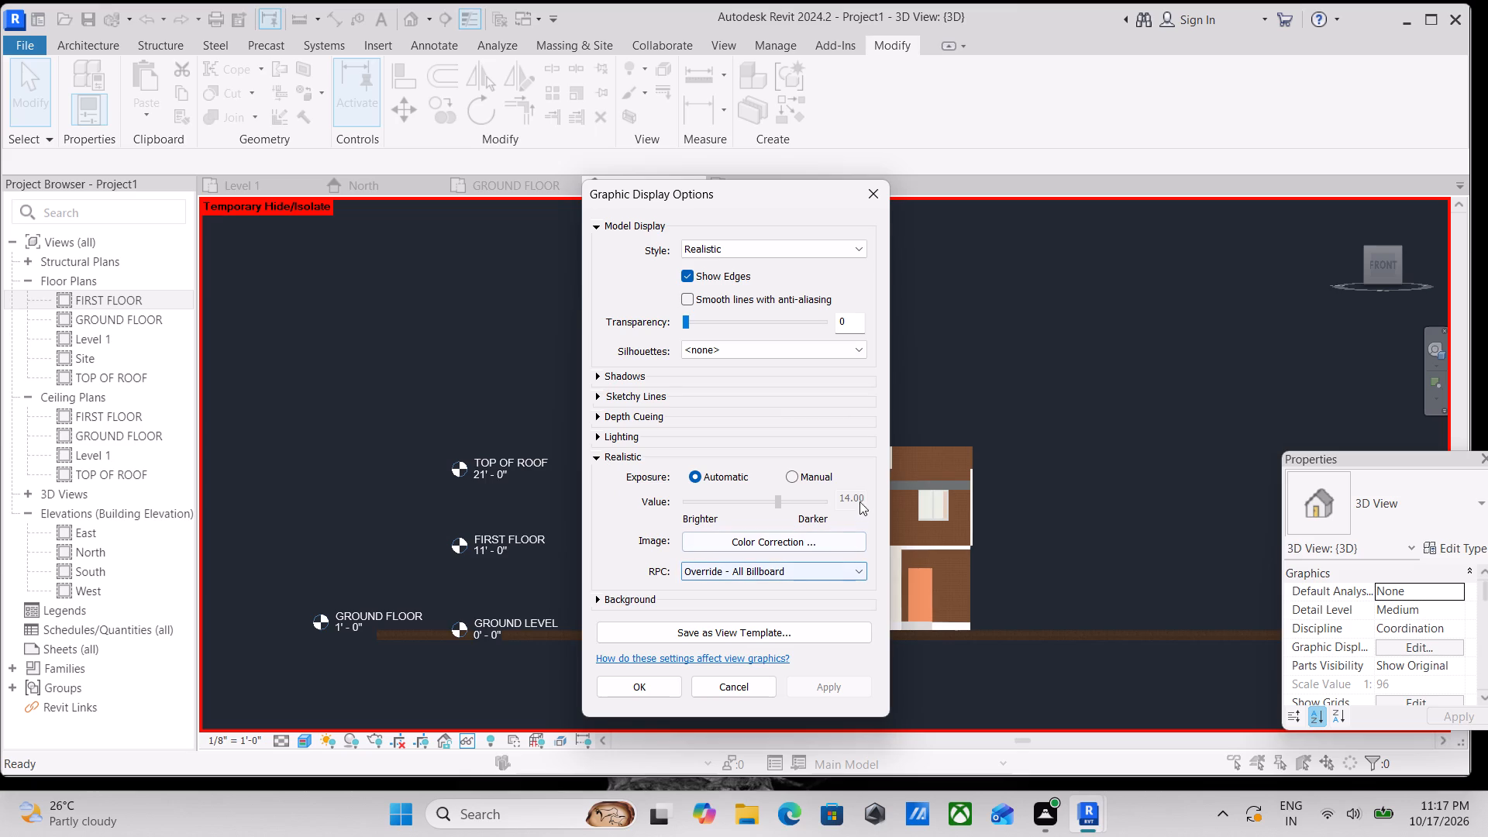
pyautogui.click(597, 455)
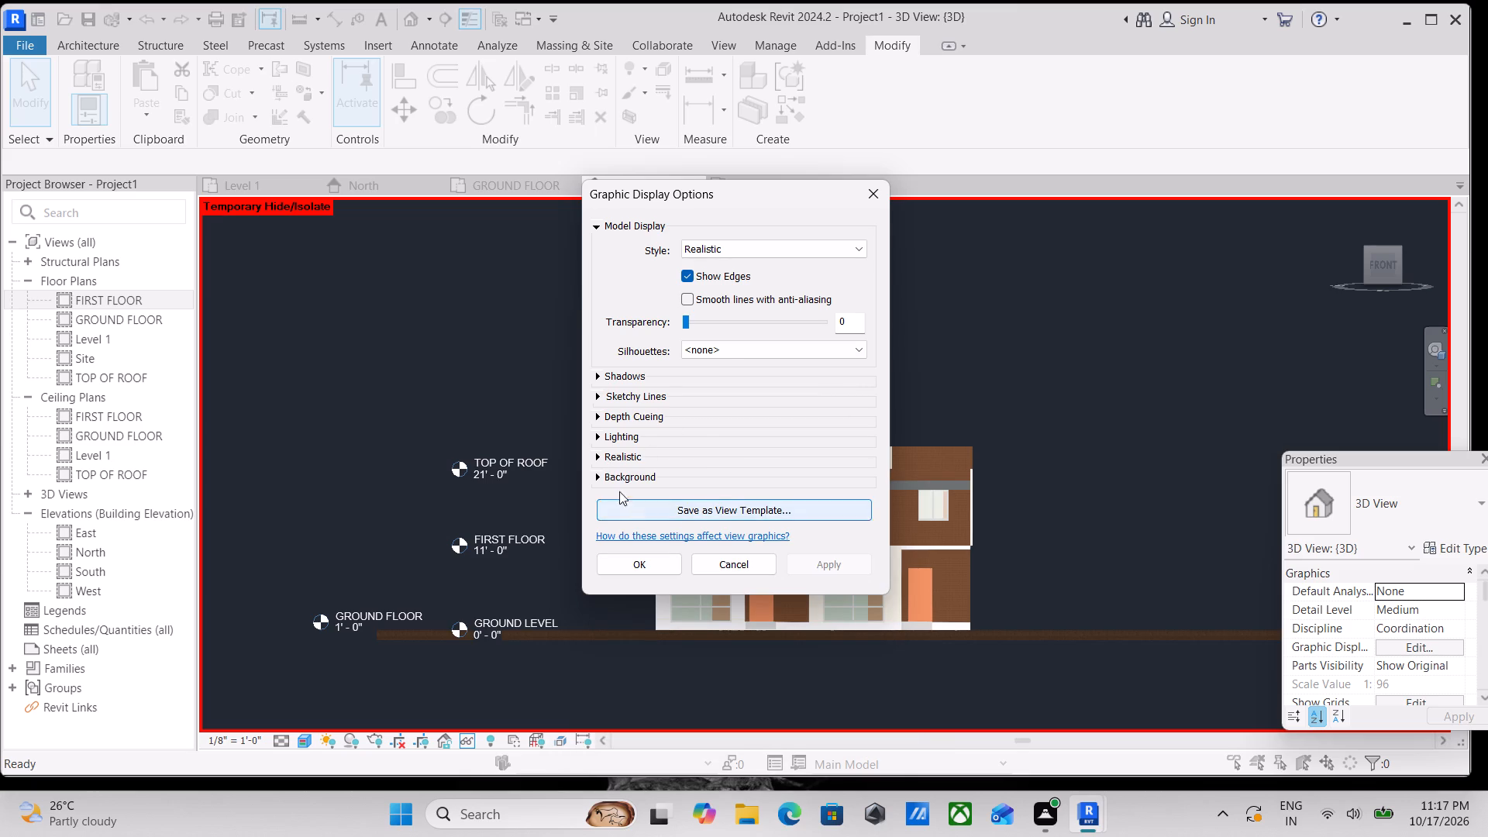
pyautogui.click(601, 438)
pyautogui.click(601, 438)
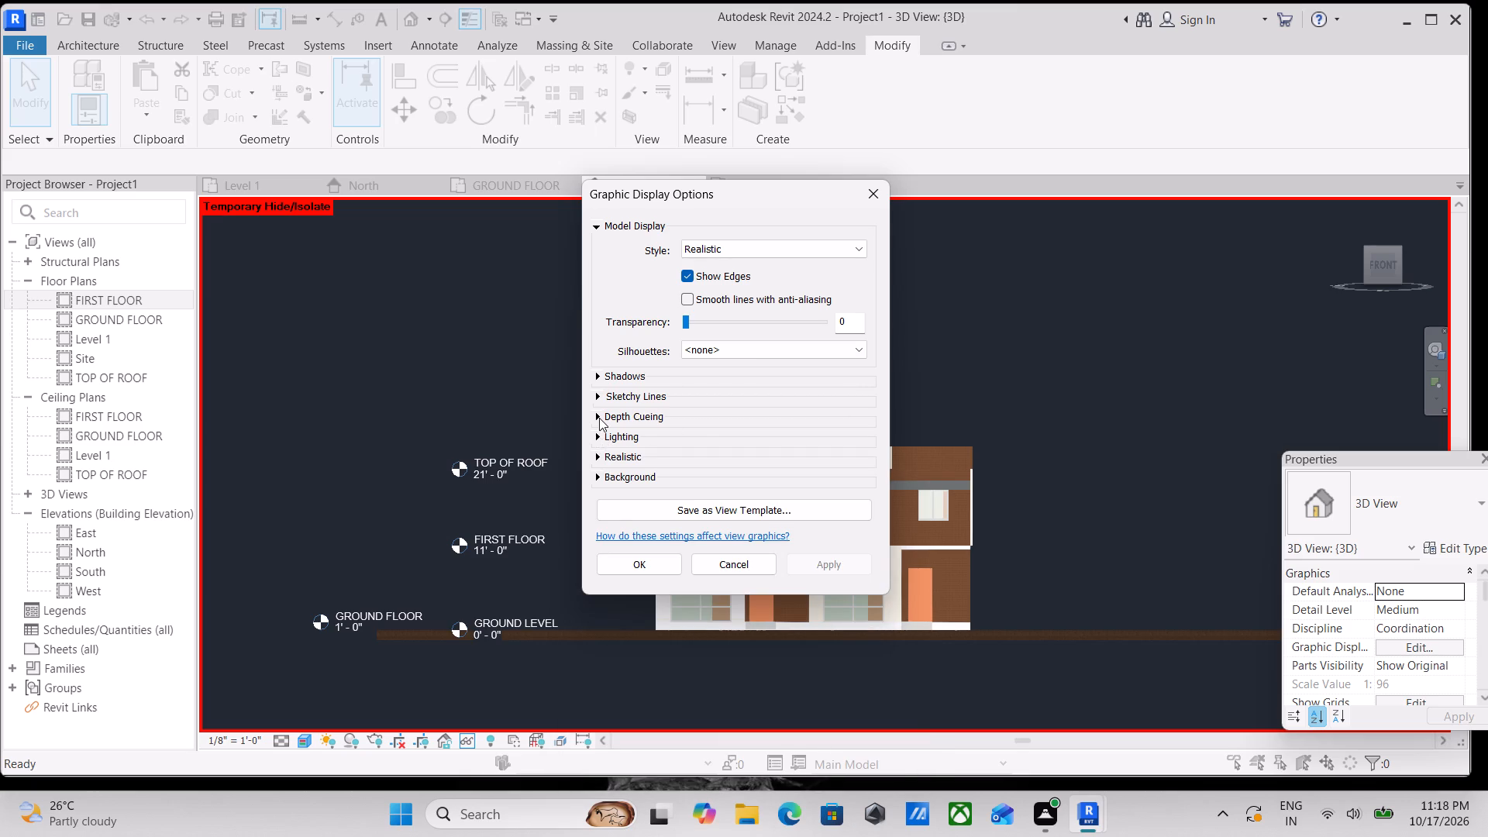
pyautogui.scroll(-2, 611, 508)
pyautogui.click(597, 477)
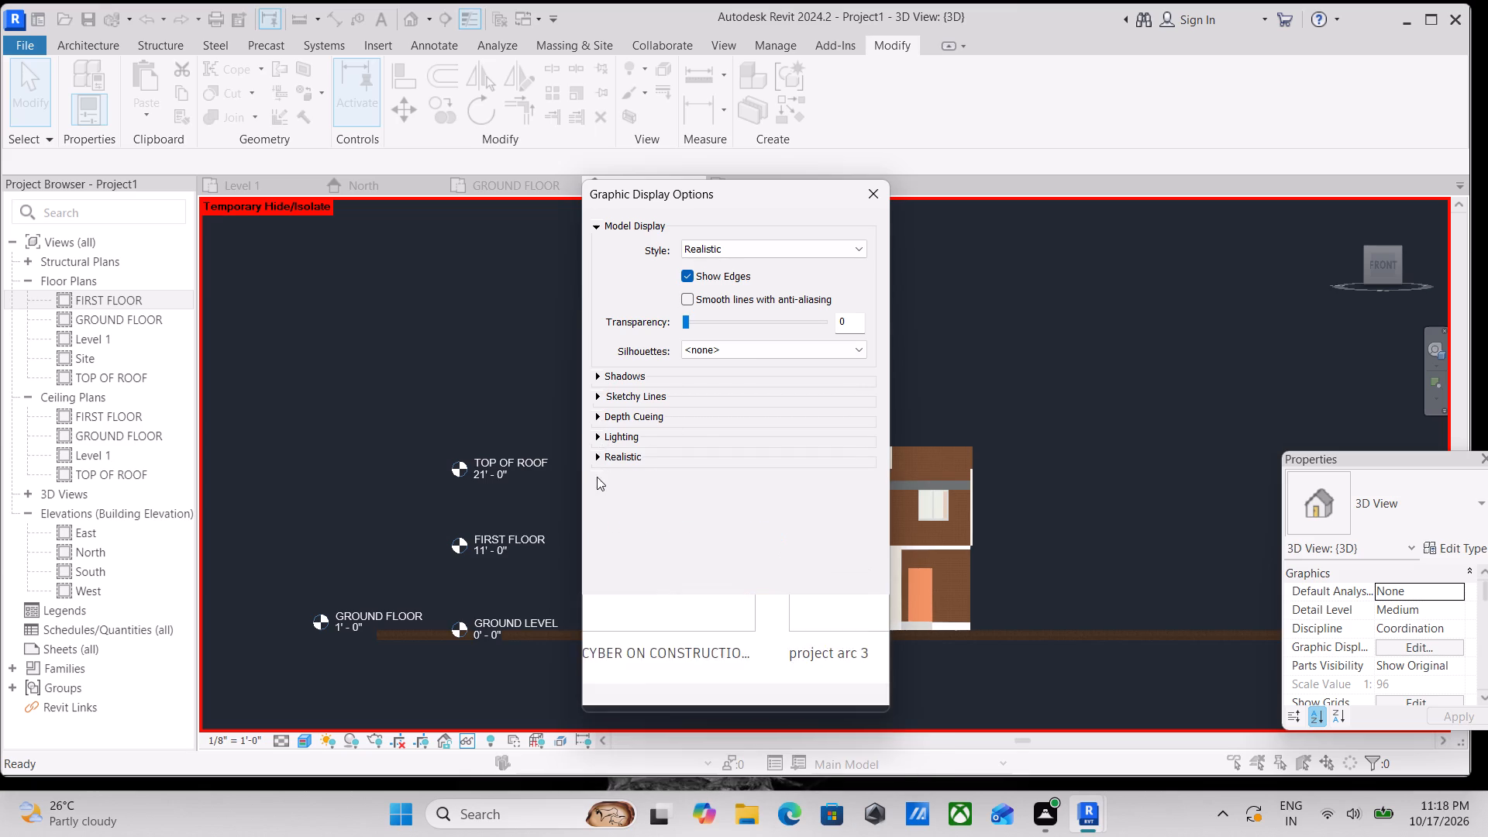
pyautogui.click(724, 511)
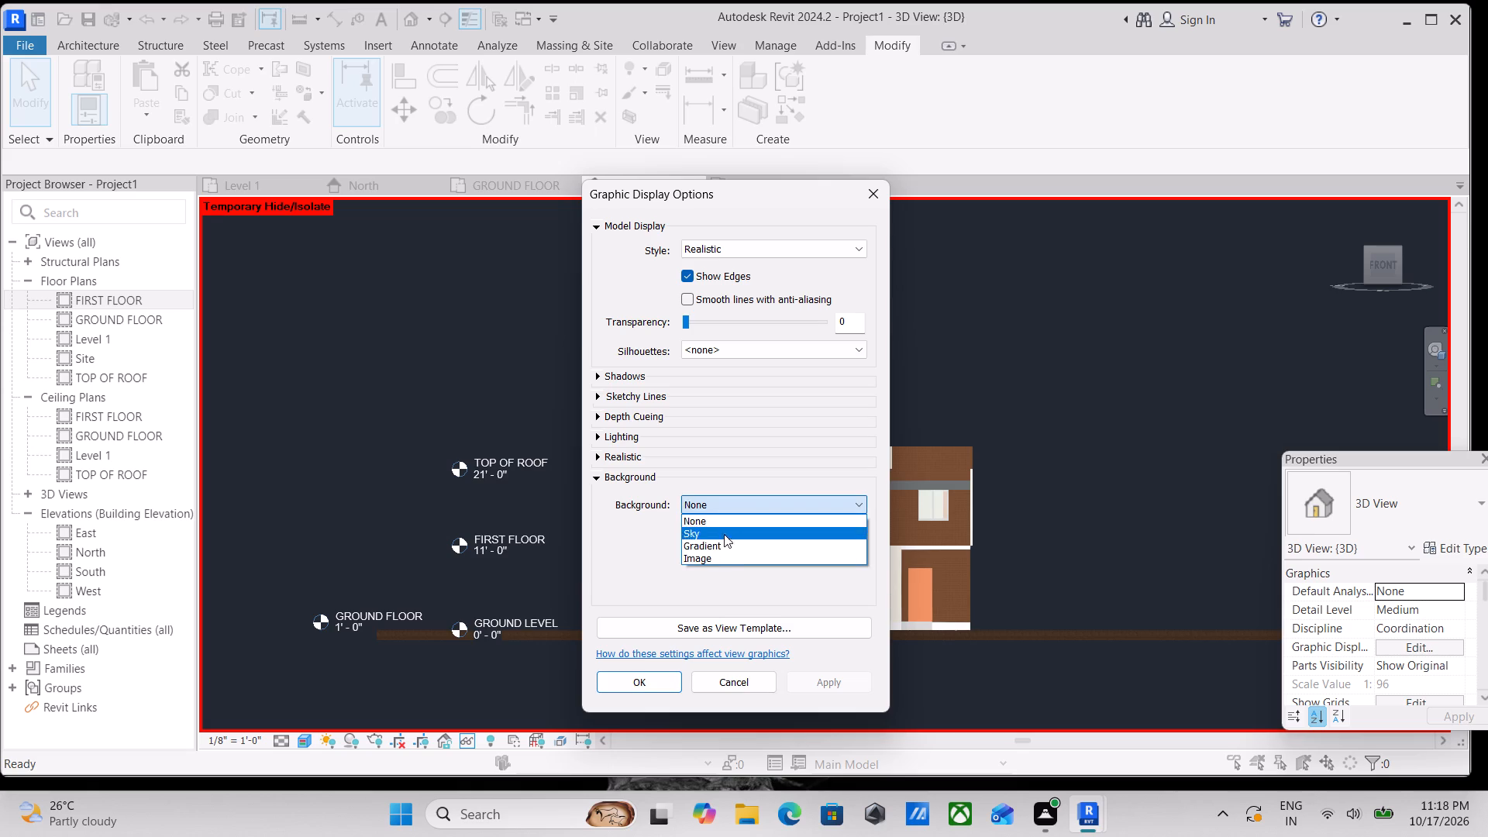
pyautogui.click(723, 532)
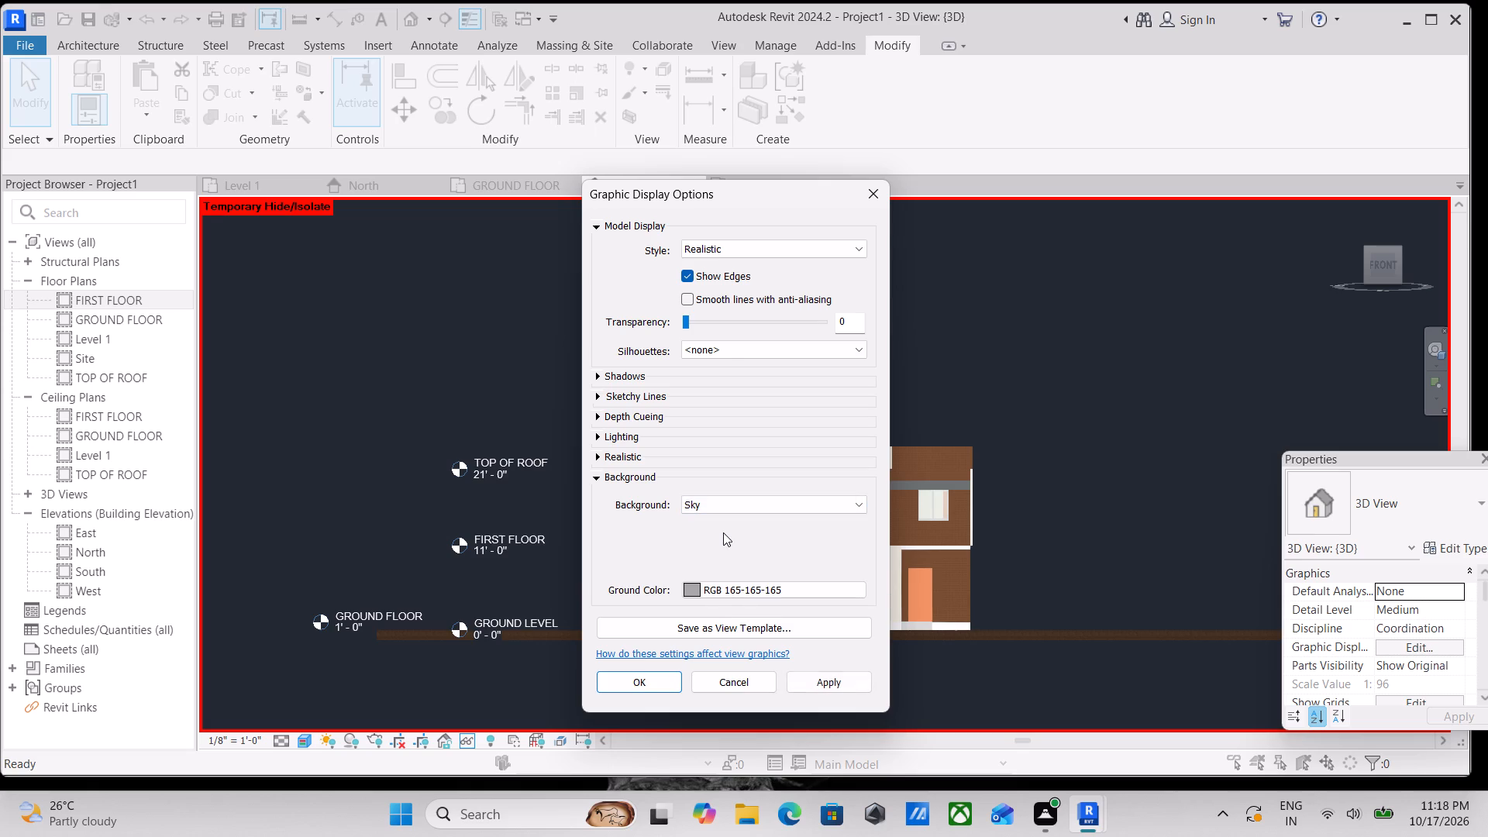
pyautogui.click(818, 670)
pyautogui.click(819, 681)
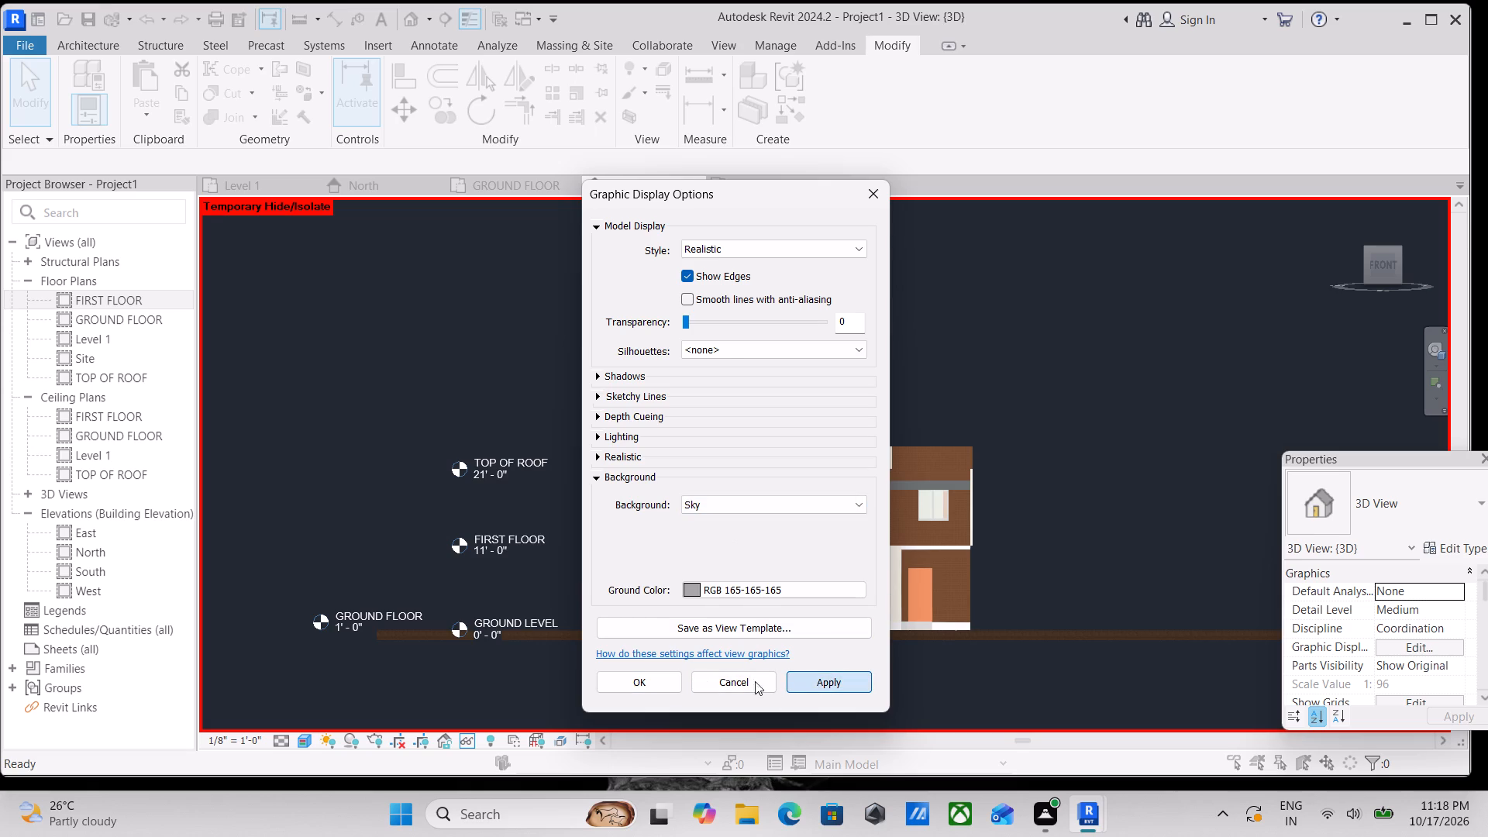
pyautogui.click(627, 684)
# Select every level marker in the 3D view and temporarily hide them all.
pyautogui.scroll(2, 703, 585)
pyautogui.scroll(3, 805, 591)
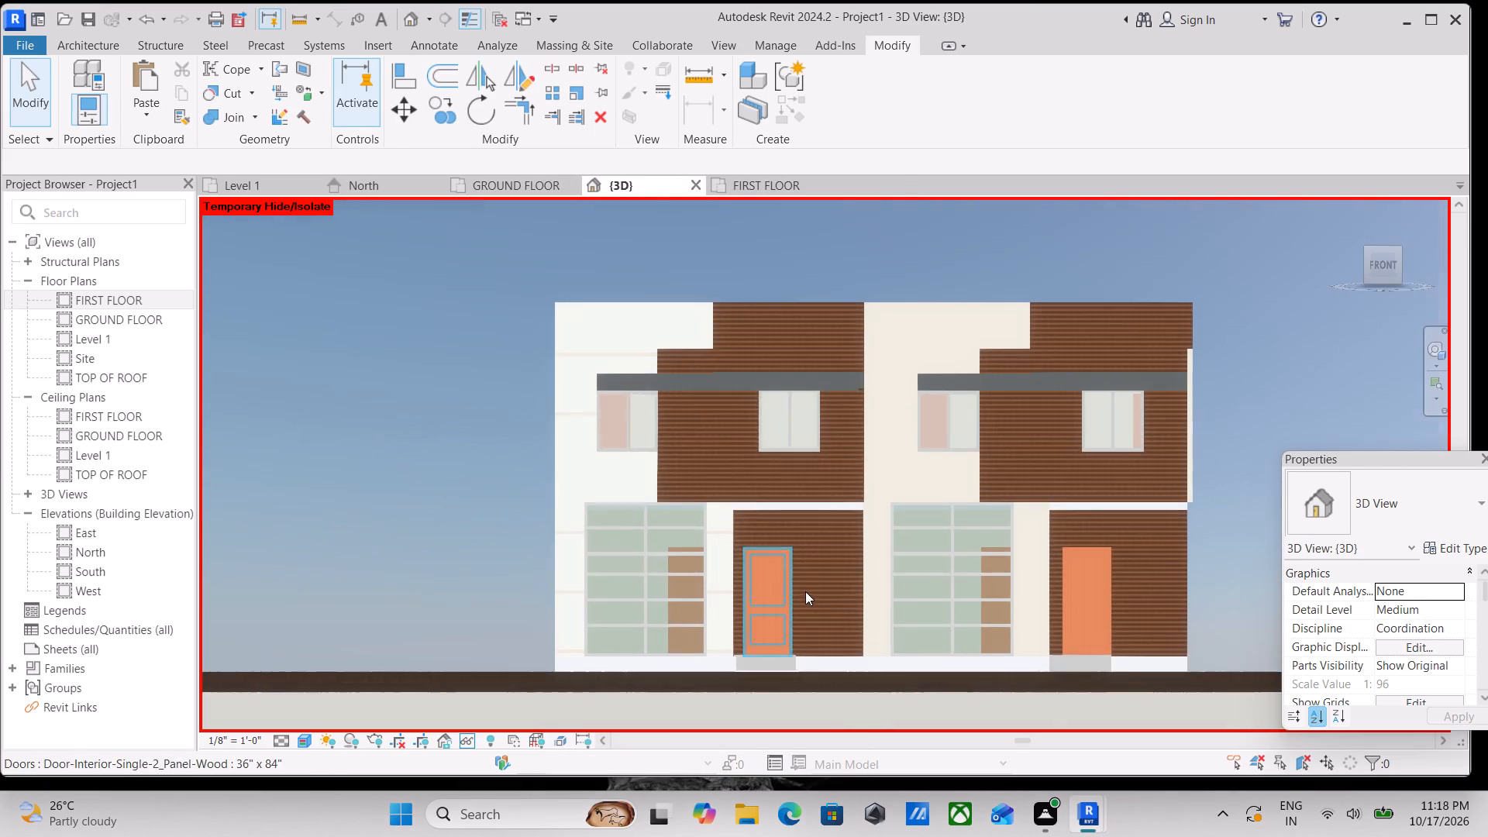
pyautogui.scroll(-1, 998, 563)
pyautogui.moveTo(998, 563); pyautogui.dragTo(1014, 560, button='middle')
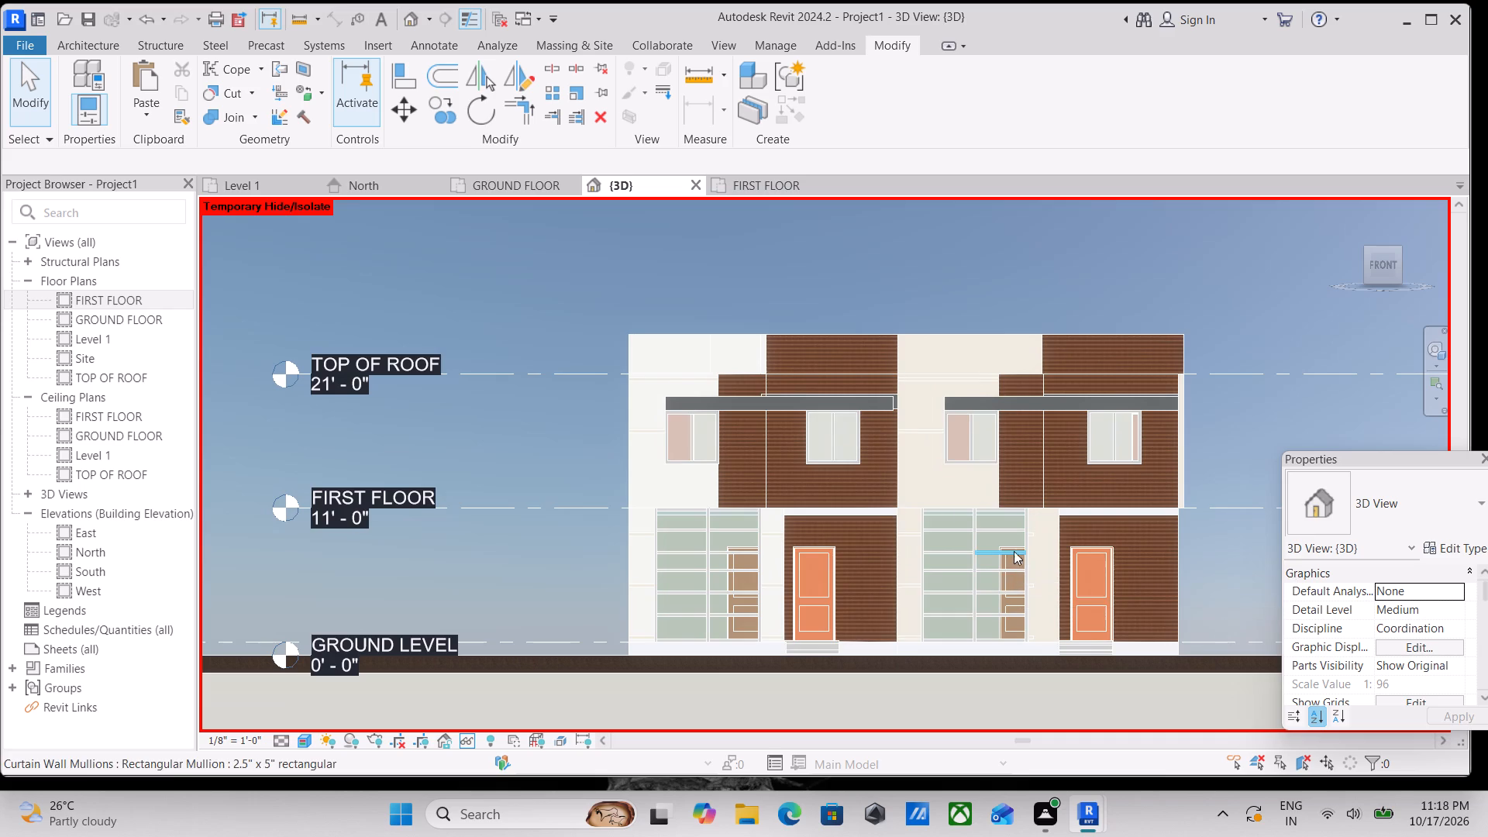
pyautogui.moveTo(642, 377); pyautogui.dragTo(675, 474, button='middle')
pyautogui.moveTo(647, 426); pyautogui.dragTo(541, 326, button='middle')
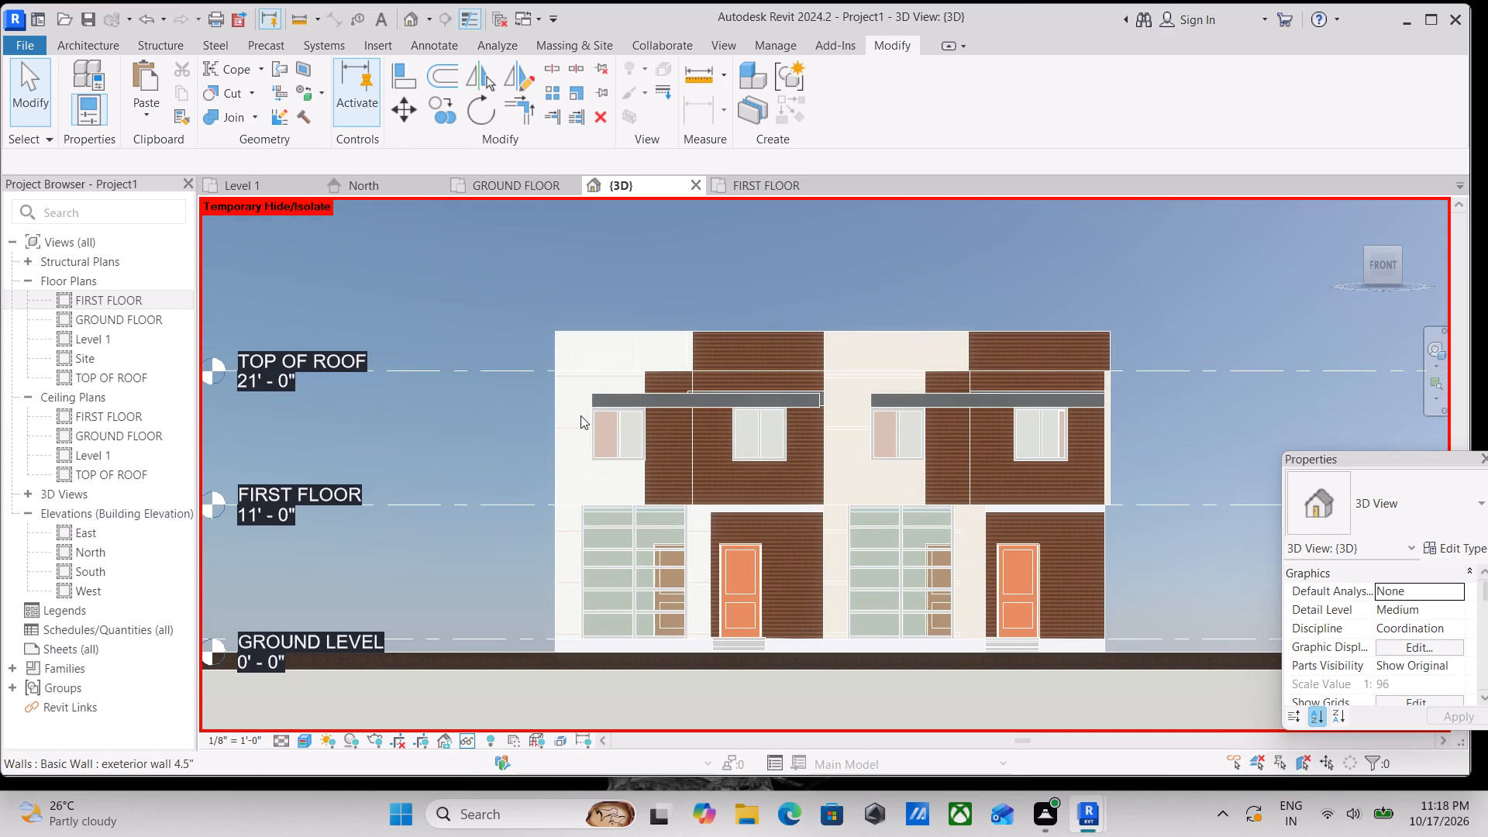
pyautogui.moveTo(583, 419); pyautogui.dragTo(591, 456, button='middle')
pyautogui.moveTo(502, 412); pyautogui.dragTo(525, 347, button='middle')
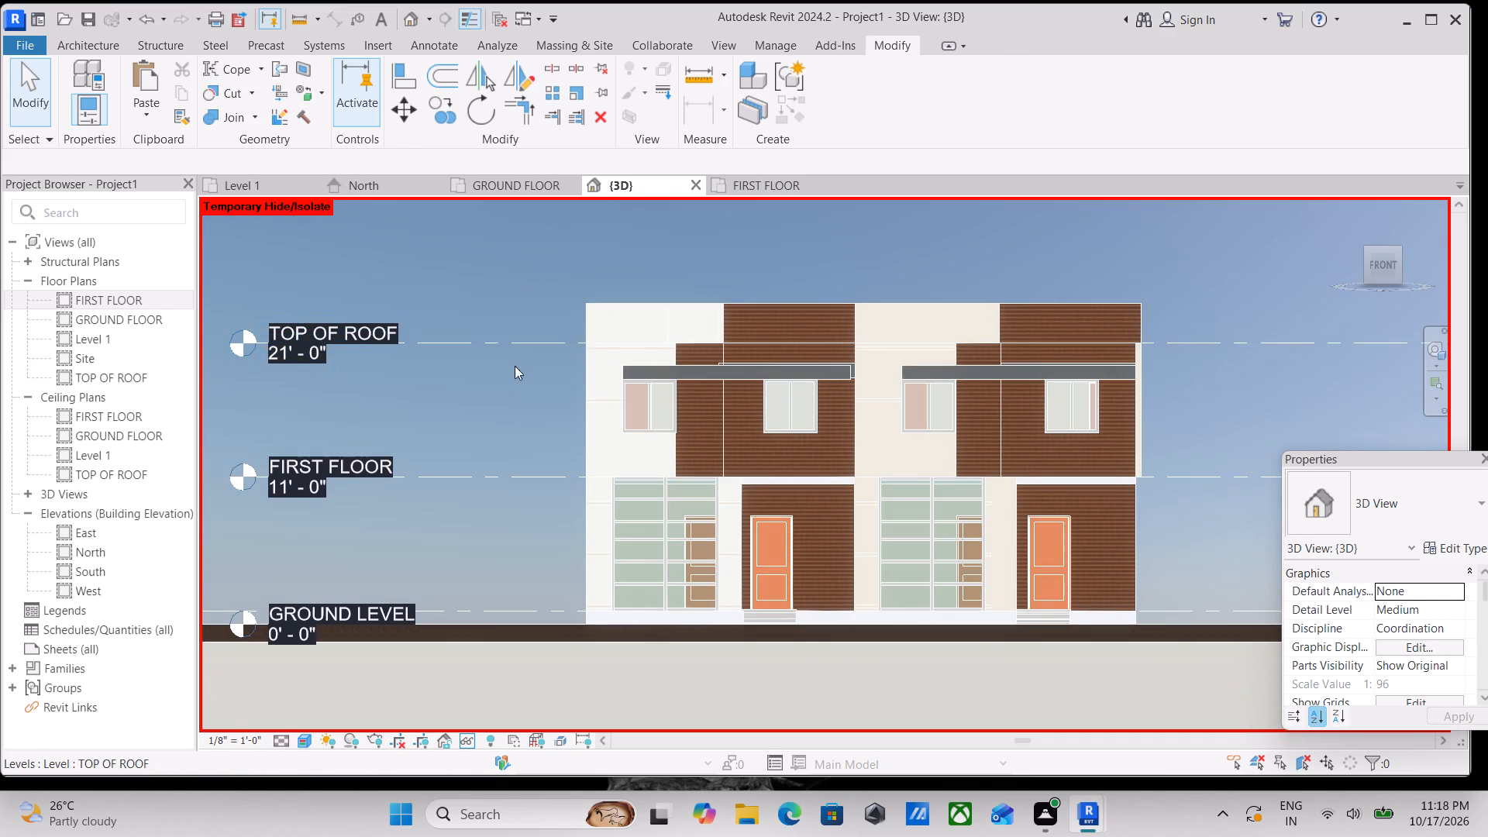
pyautogui.click(494, 344)
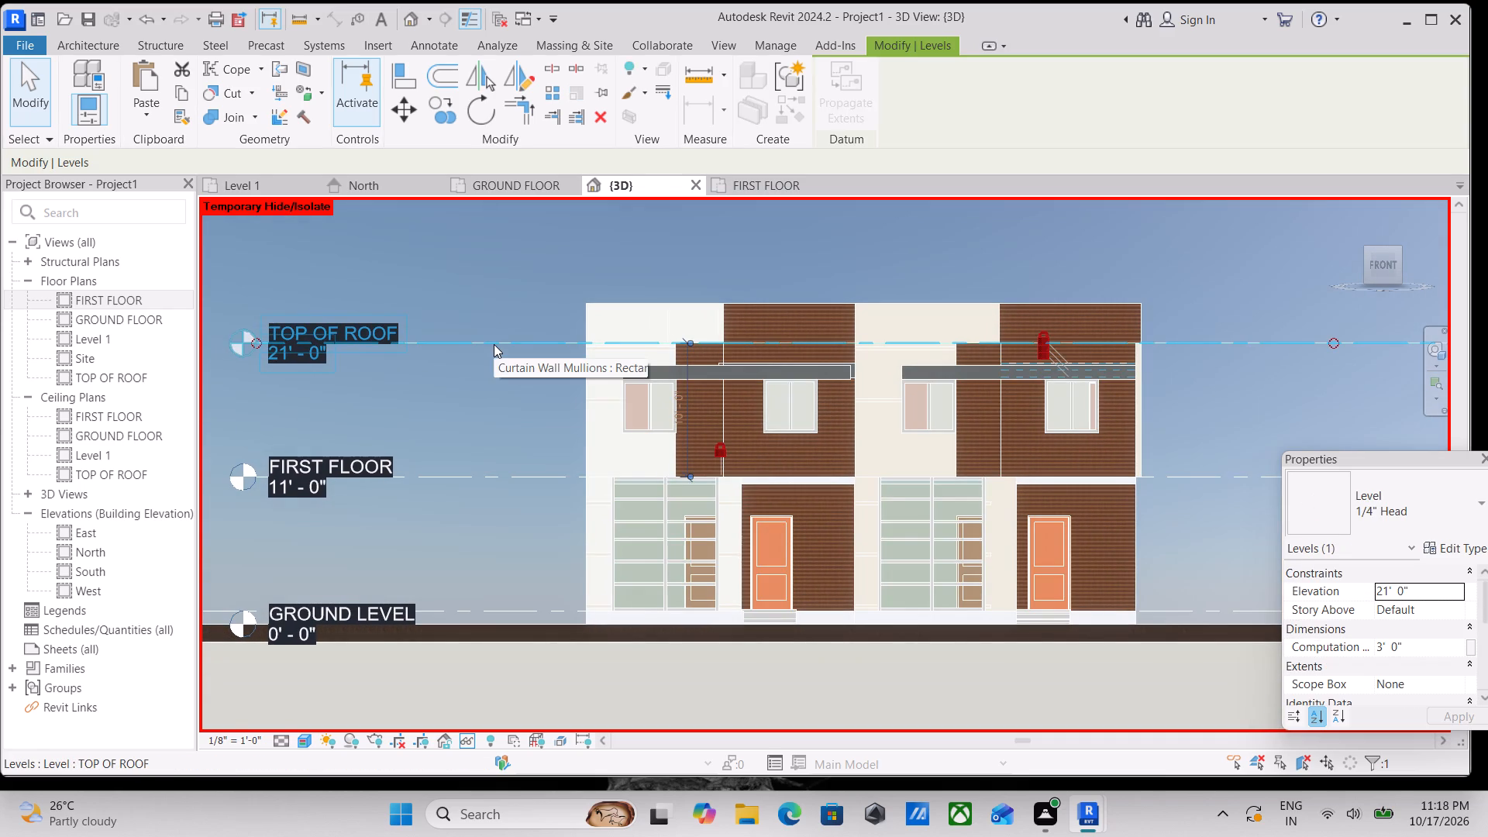
pyautogui.write('sa')
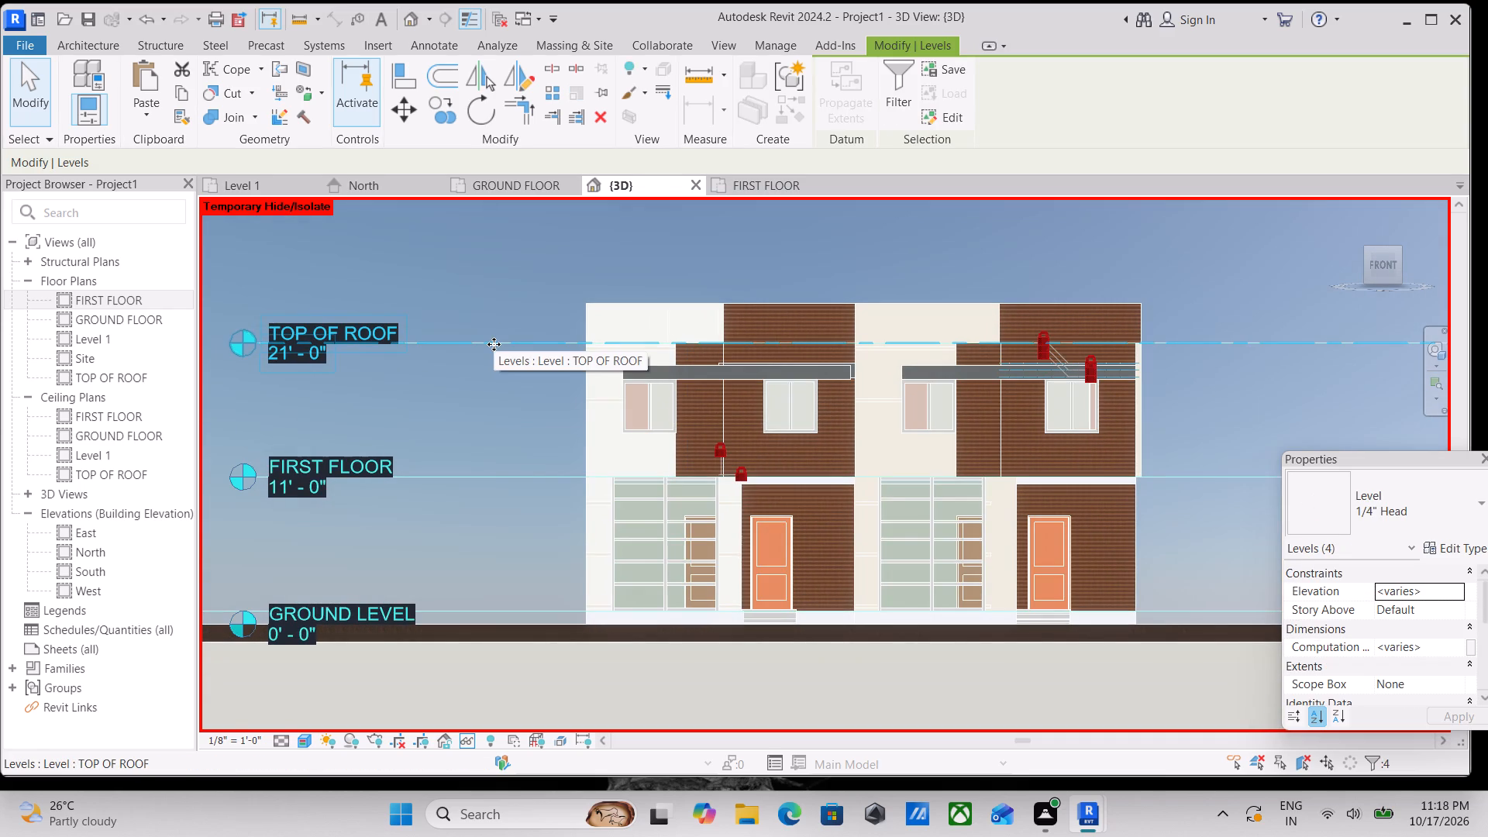
pyautogui.write('hh')
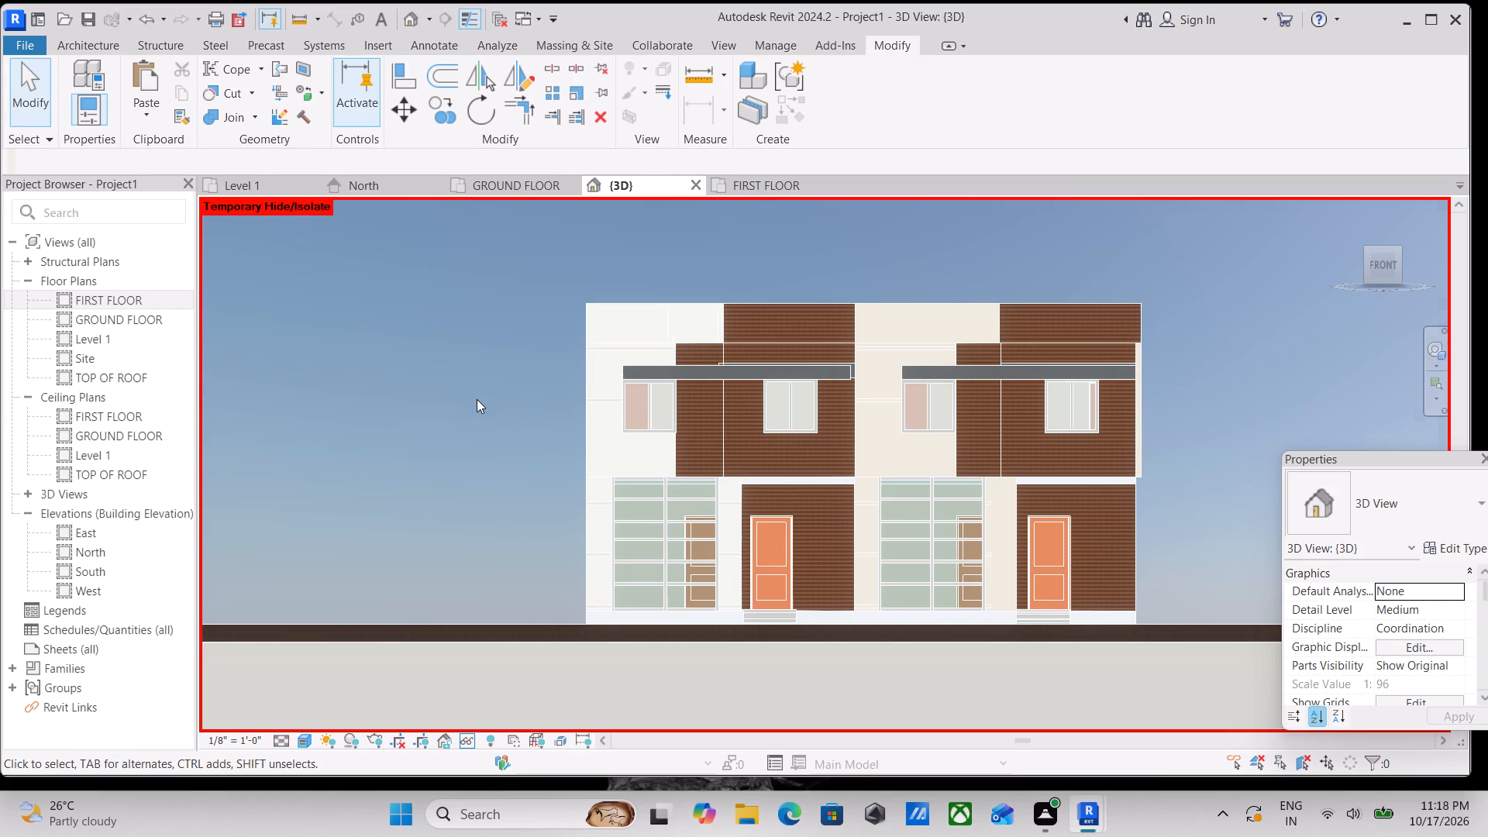
pyautogui.scroll(2, 477, 399)
pyautogui.scroll(-2, 477, 399)
pyautogui.moveTo(477, 399); pyautogui.dragTo(421, 411, button='middle')
pyautogui.write('hh')
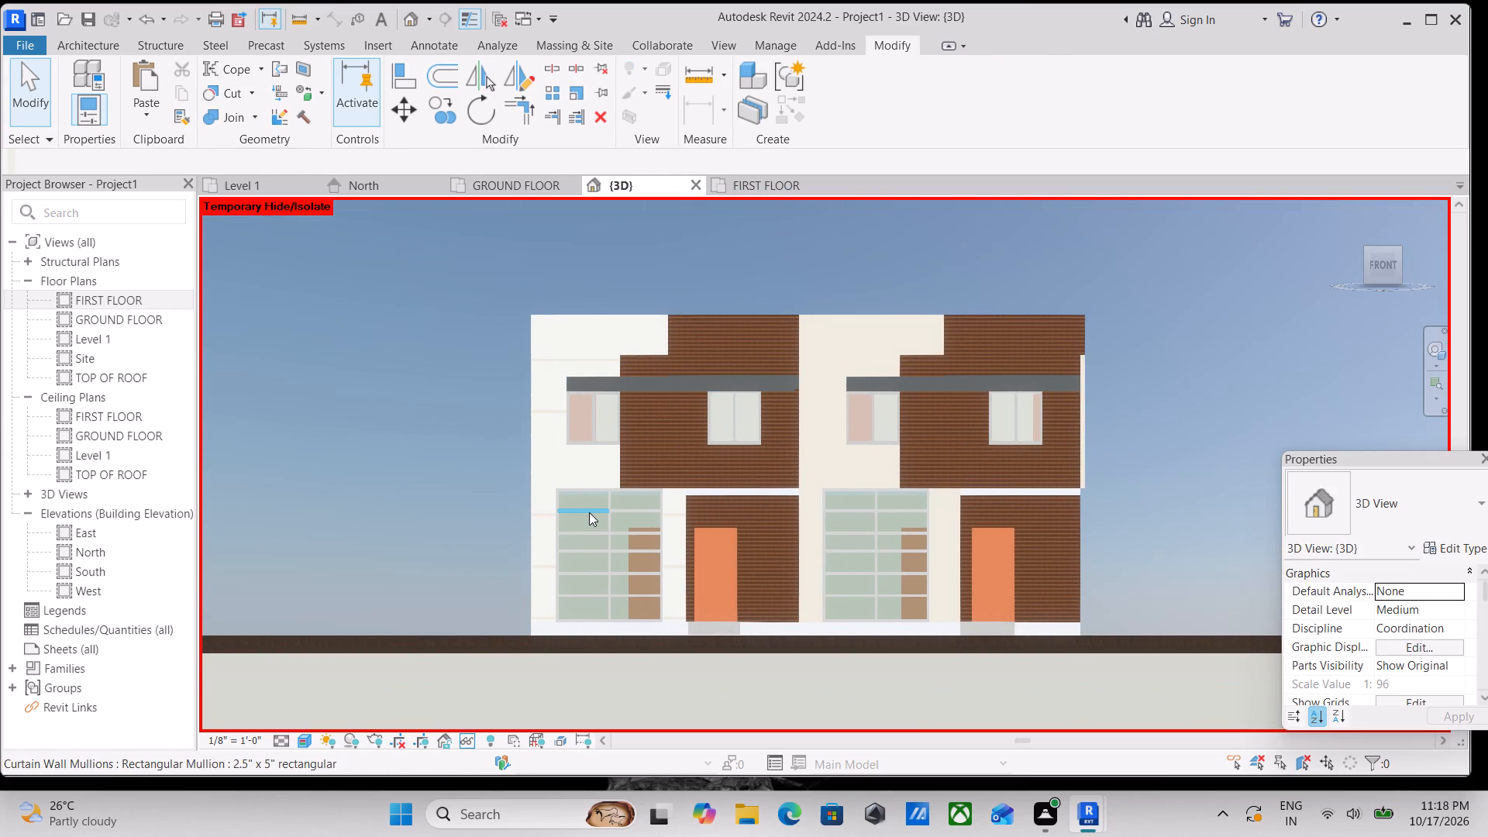
# Enable a render region and resize it to closely frame the front of the two-unit house, about 989 by 521 pixels.
pyautogui.write('rr')
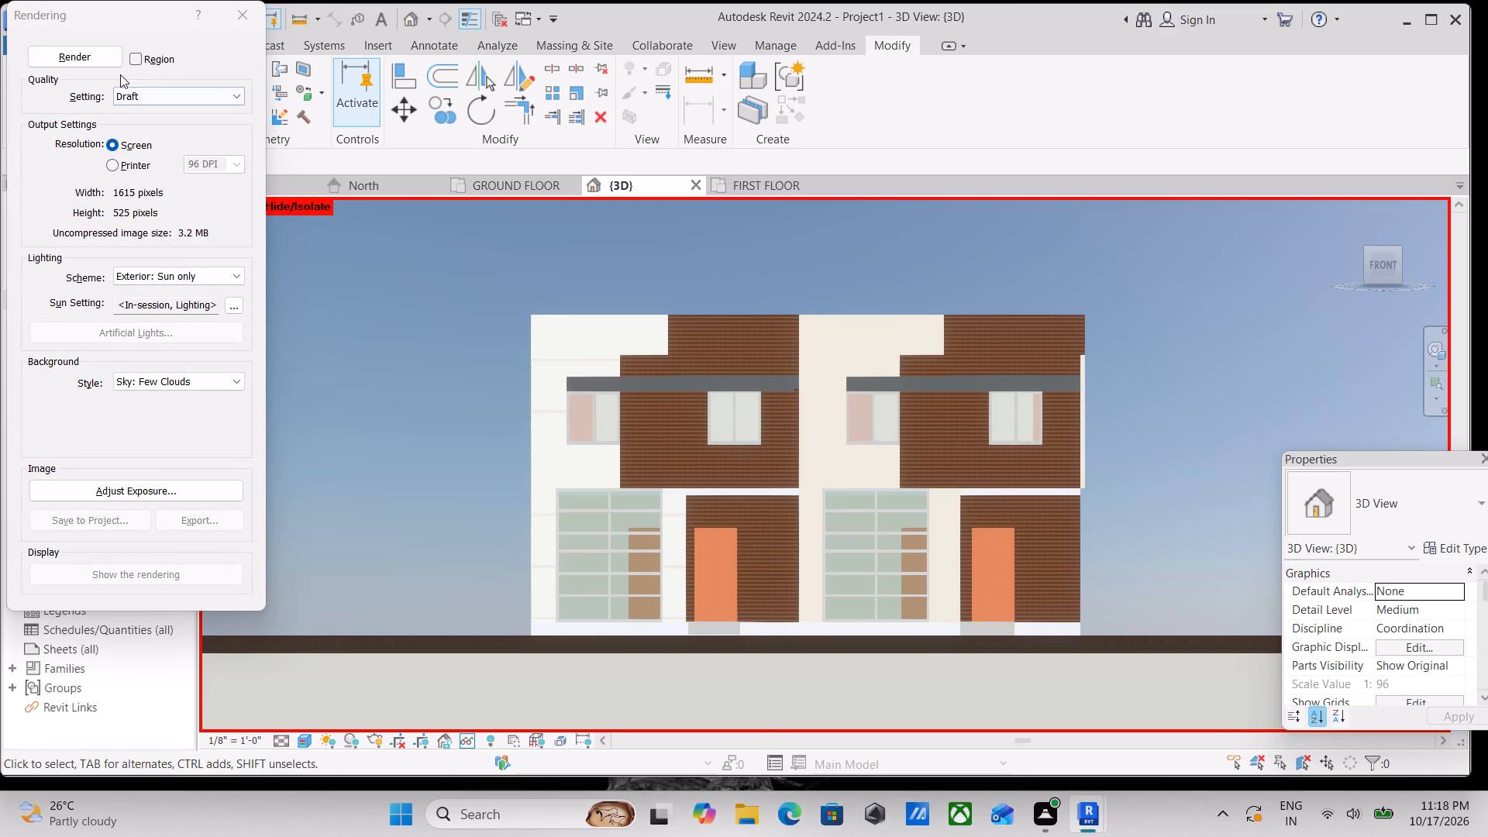
pyautogui.click(131, 58)
pyautogui.scroll(-2, 1241, 538)
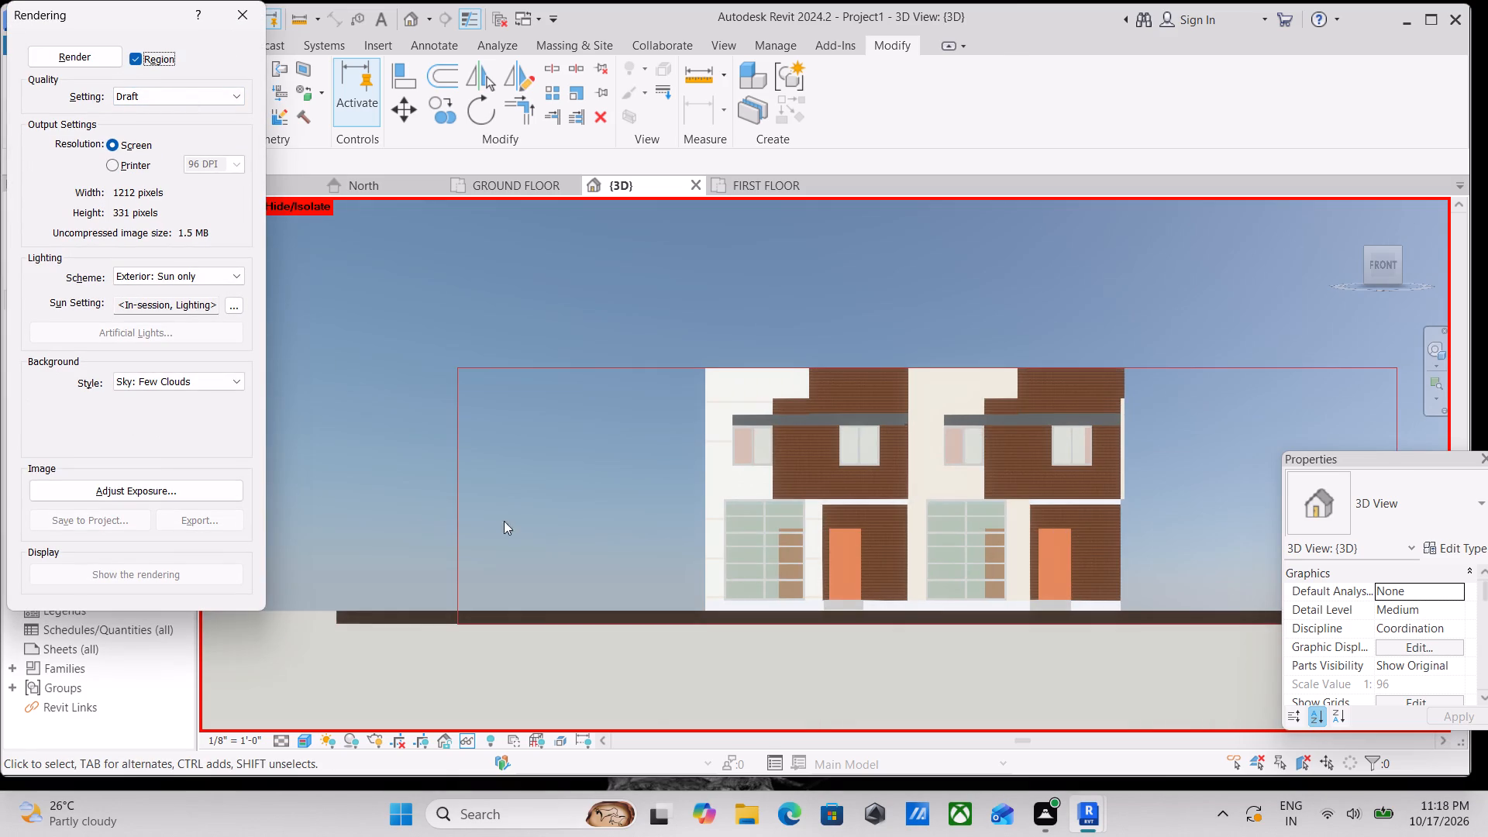
pyautogui.click(459, 502)
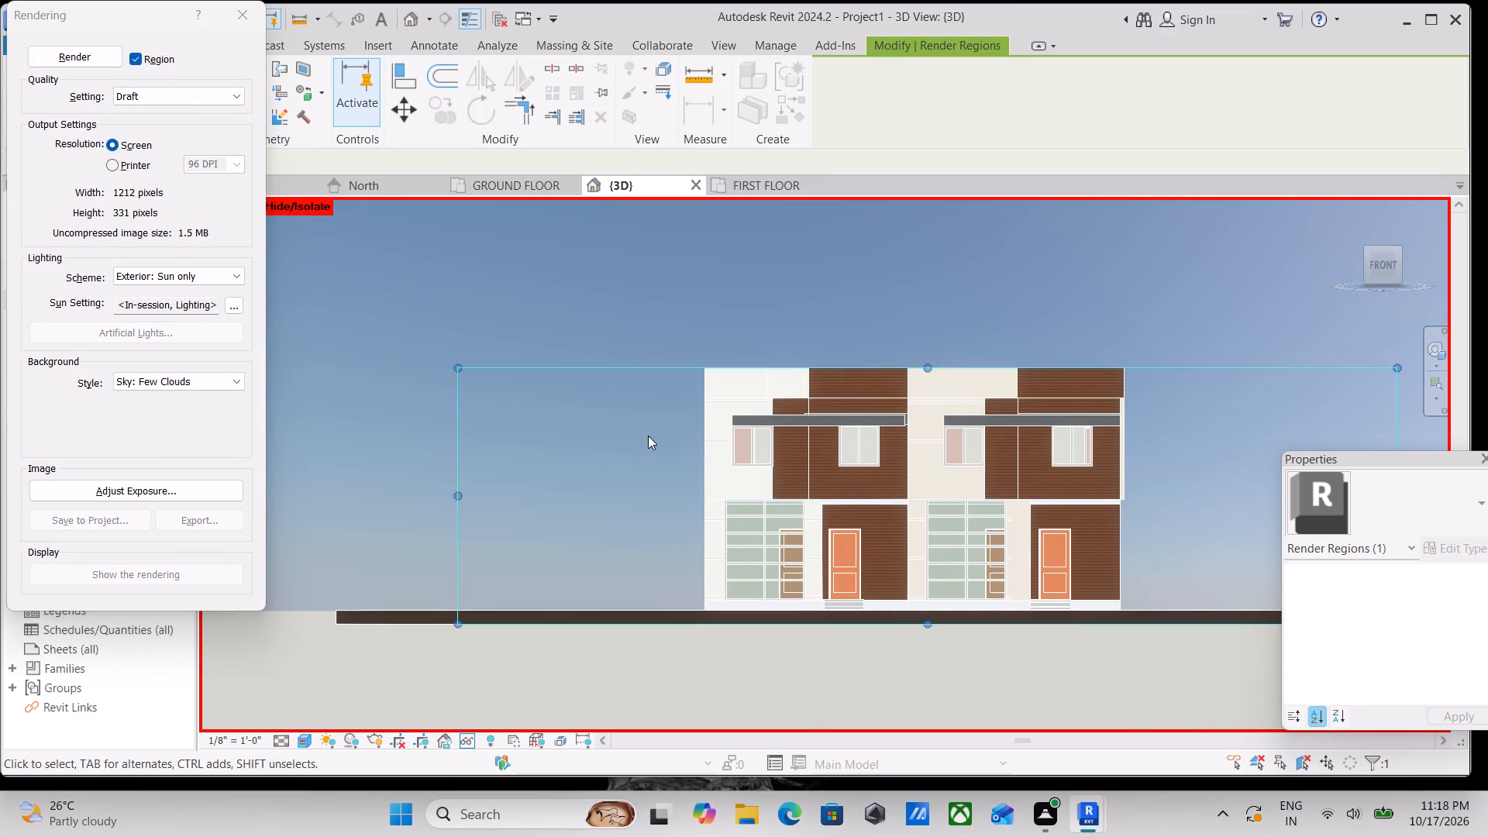
pyautogui.moveTo(924, 367); pyautogui.dragTo(926, 362)
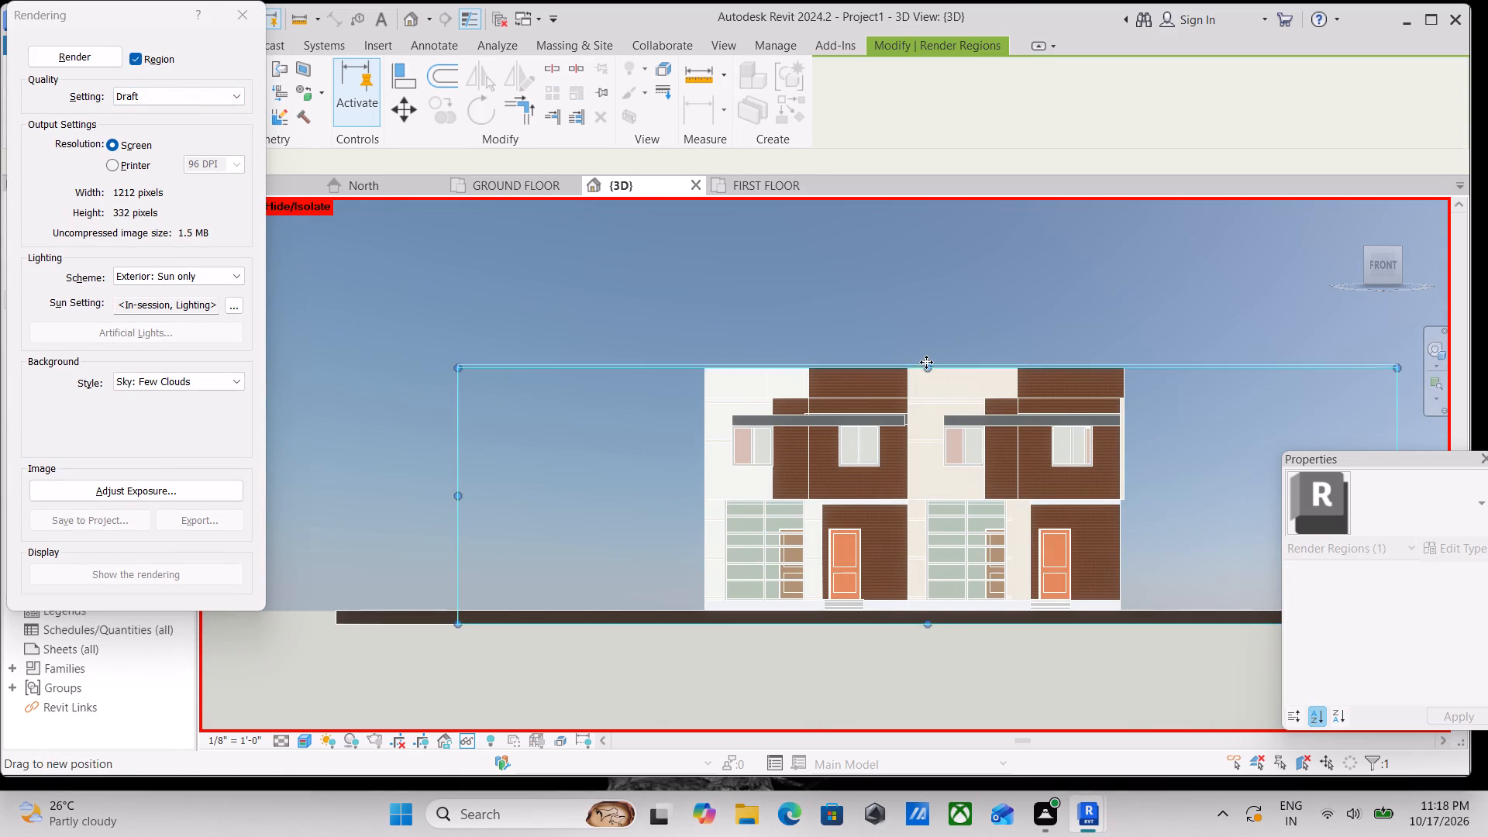
pyautogui.moveTo(926, 362); pyautogui.dragTo(931, 350)
pyautogui.moveTo(1061, 377); pyautogui.dragTo(675, 327, button='middle')
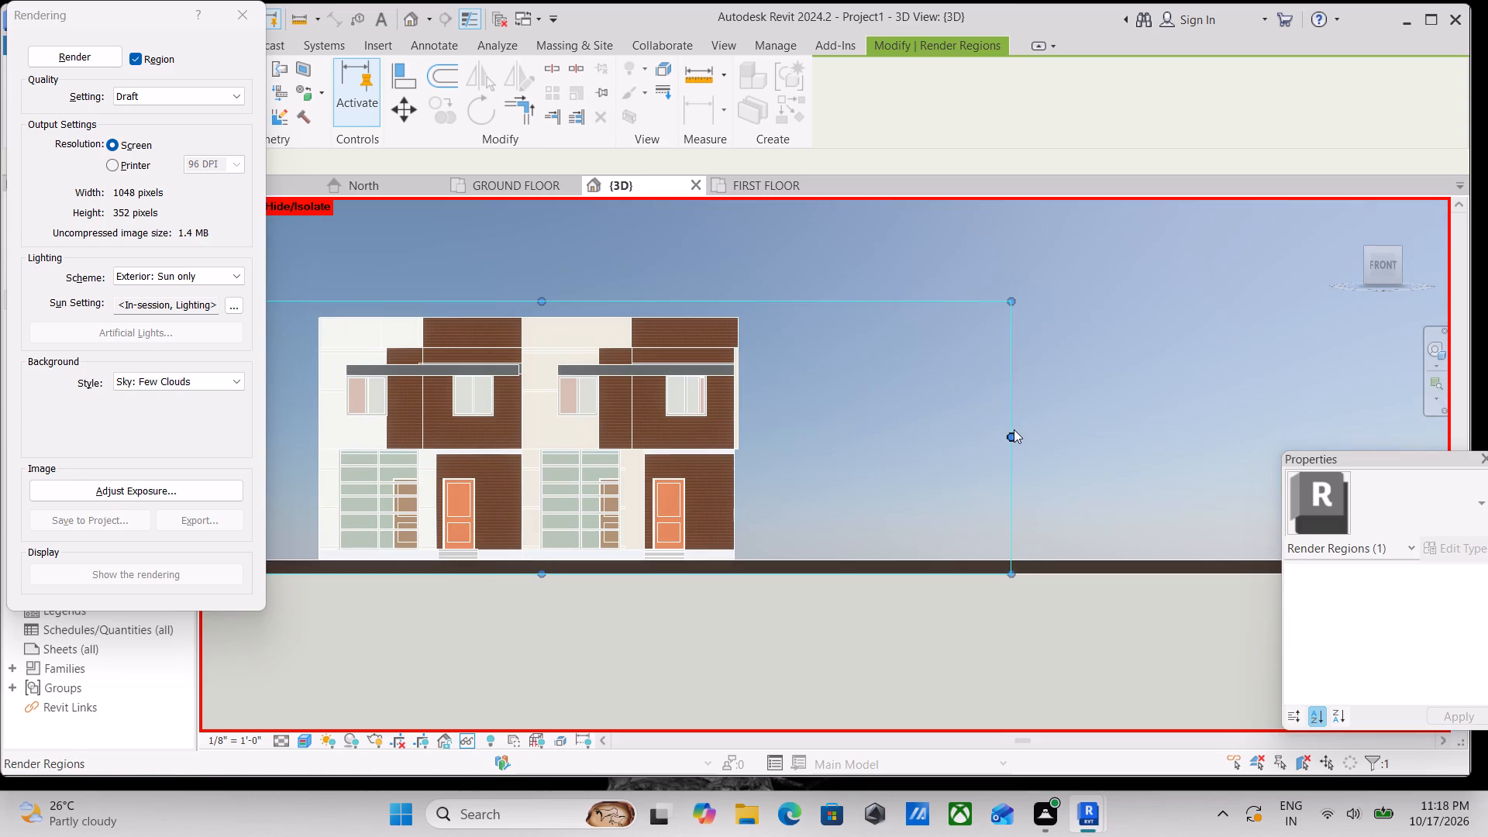
pyautogui.moveTo(1014, 429); pyautogui.dragTo(790, 433)
pyautogui.moveTo(842, 439); pyautogui.dragTo(1221, 446, button='middle')
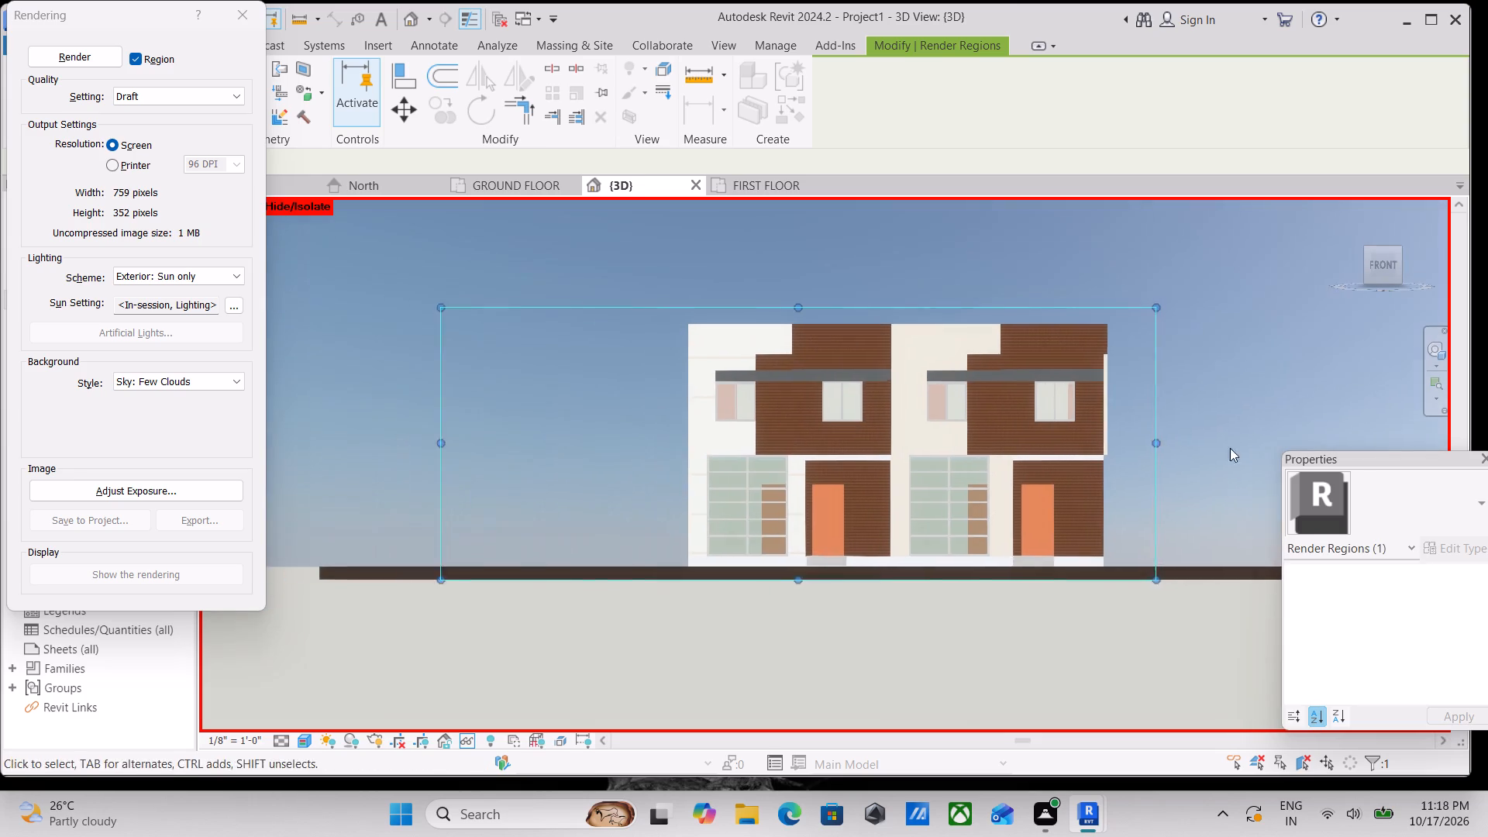
pyautogui.scroll(1, 718, 579)
pyautogui.moveTo(813, 583); pyautogui.dragTo(815, 575)
pyautogui.moveTo(412, 413); pyautogui.dragTo(589, 408)
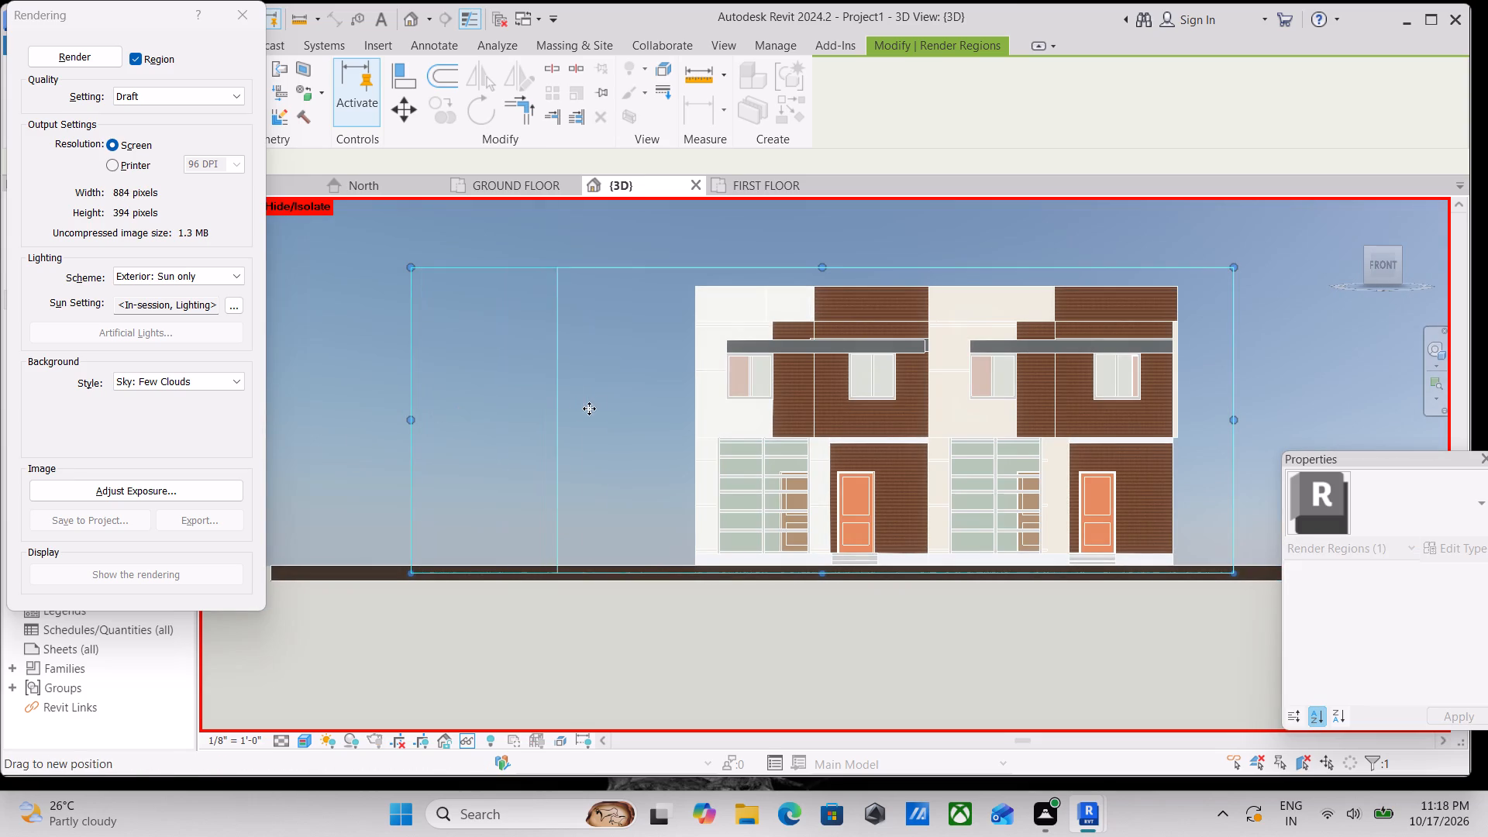
pyautogui.moveTo(589, 408); pyautogui.dragTo(656, 405)
pyautogui.moveTo(666, 427); pyautogui.dragTo(594, 439, button='middle')
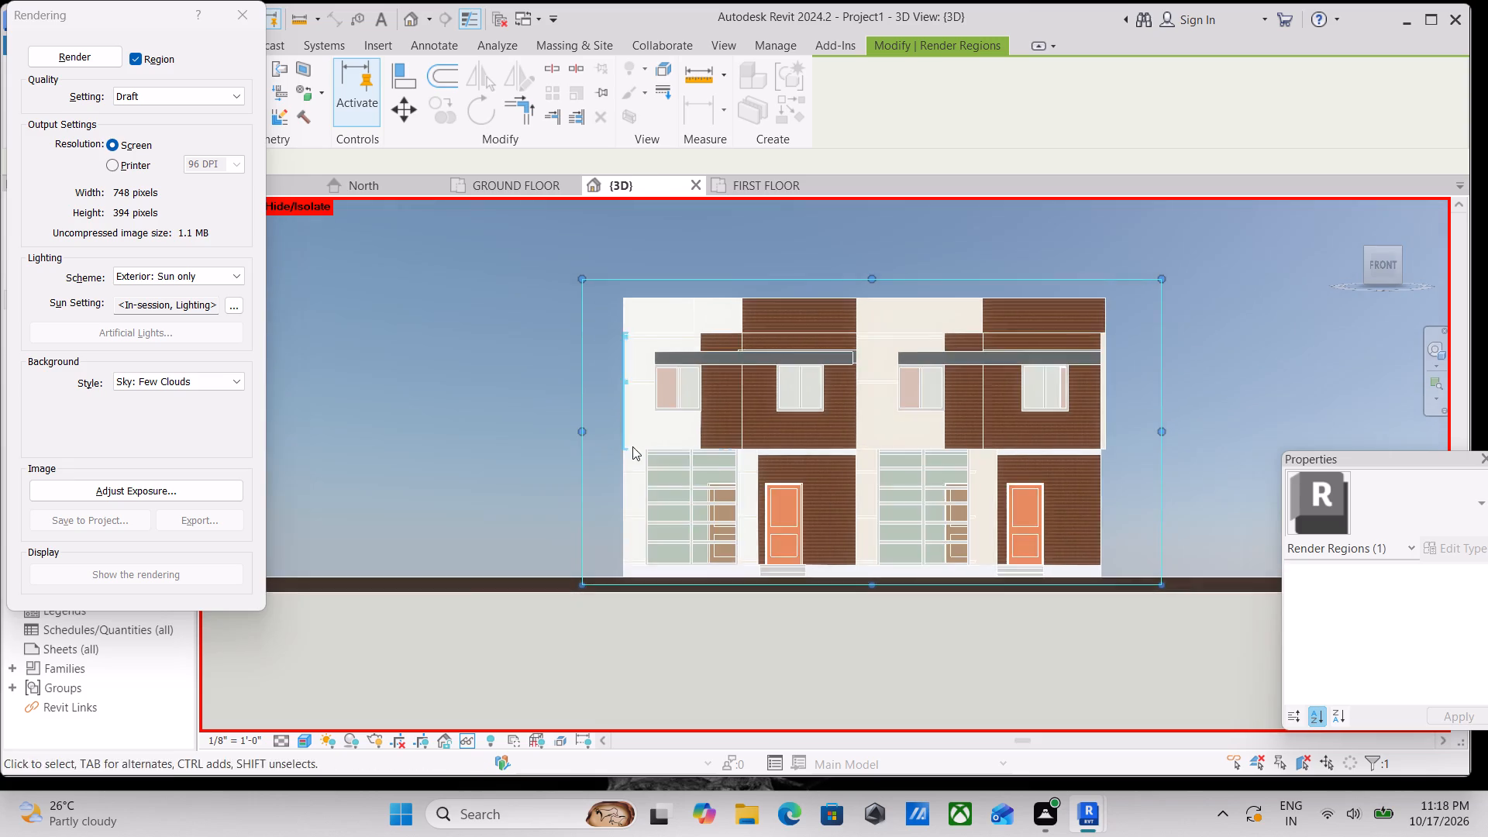
pyautogui.scroll(2, 690, 475)
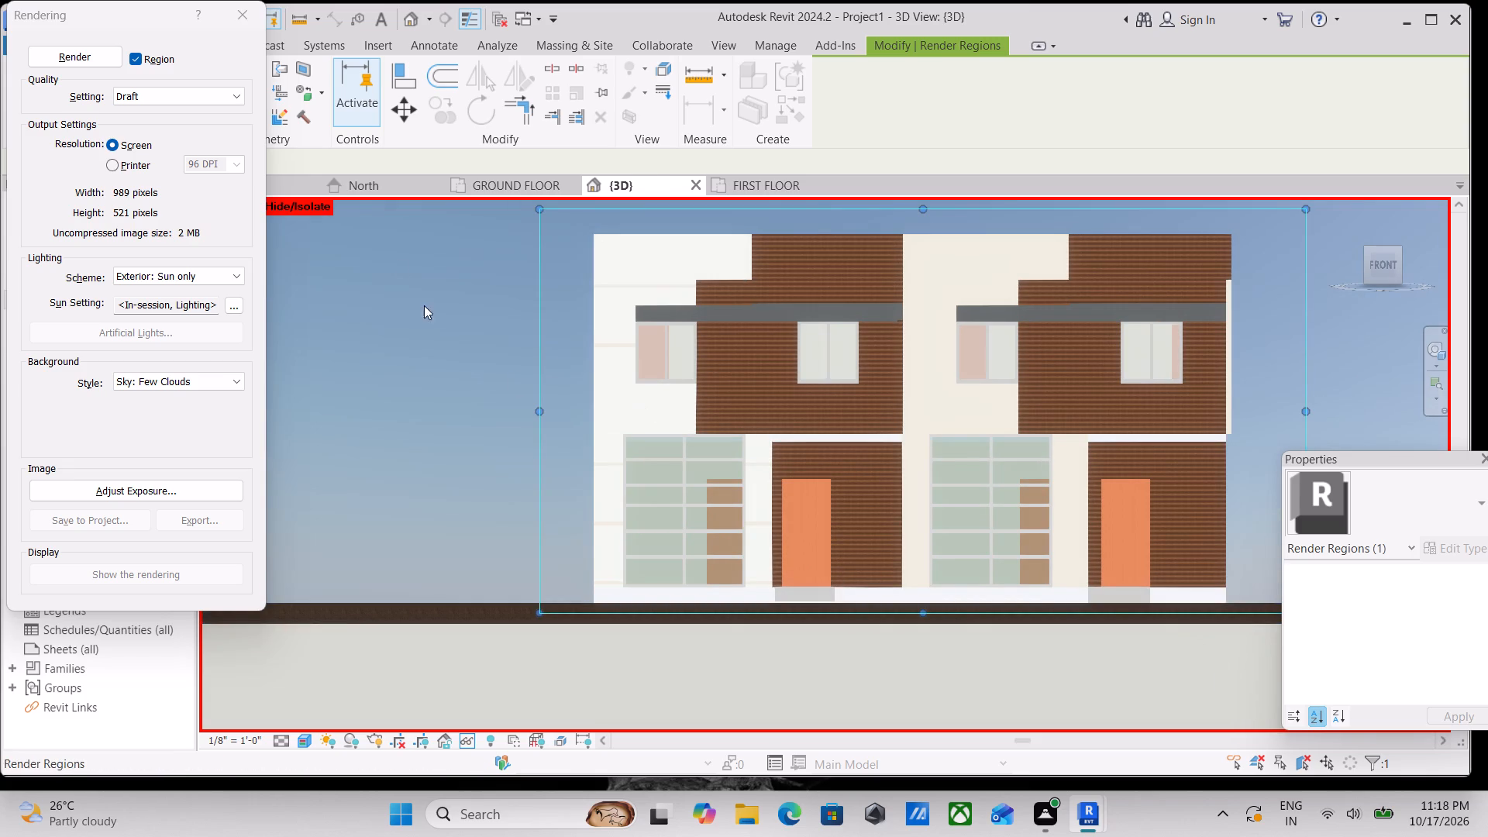
# Set the render quality to High and start rendering the framed region.
pyautogui.click(165, 88)
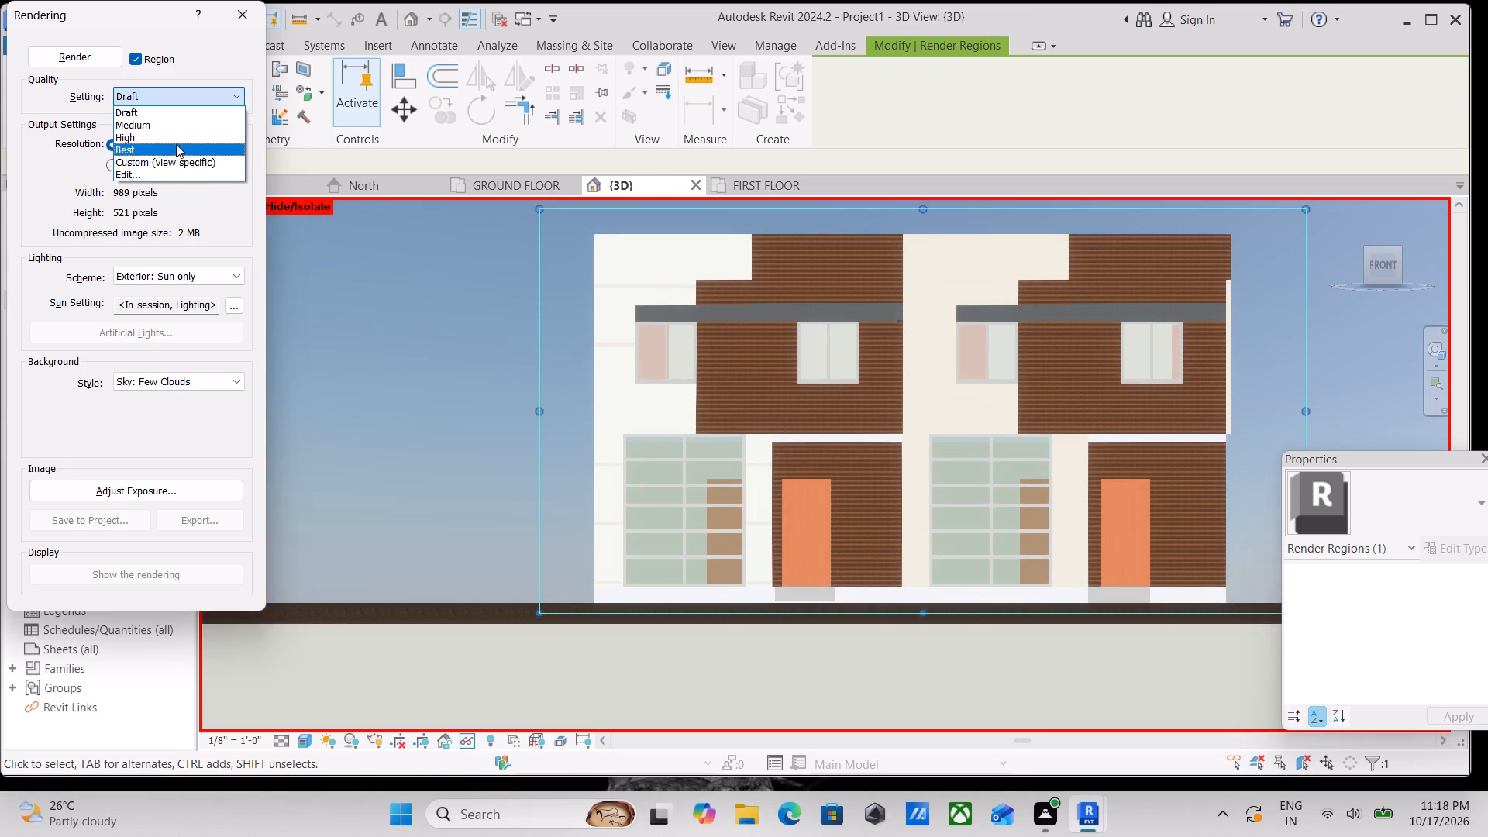
pyautogui.click(176, 139)
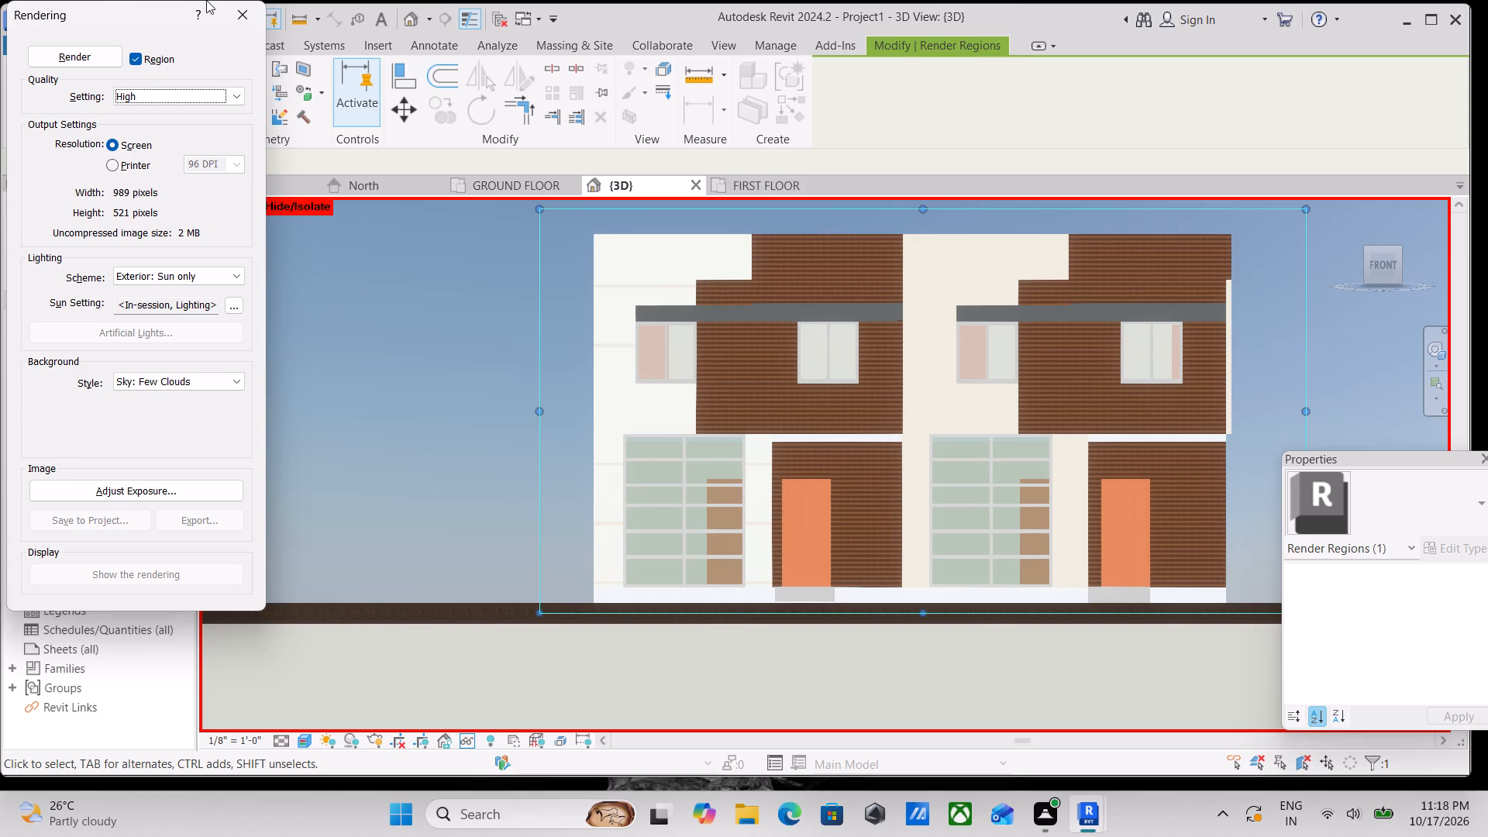
pyautogui.click(58, 59)
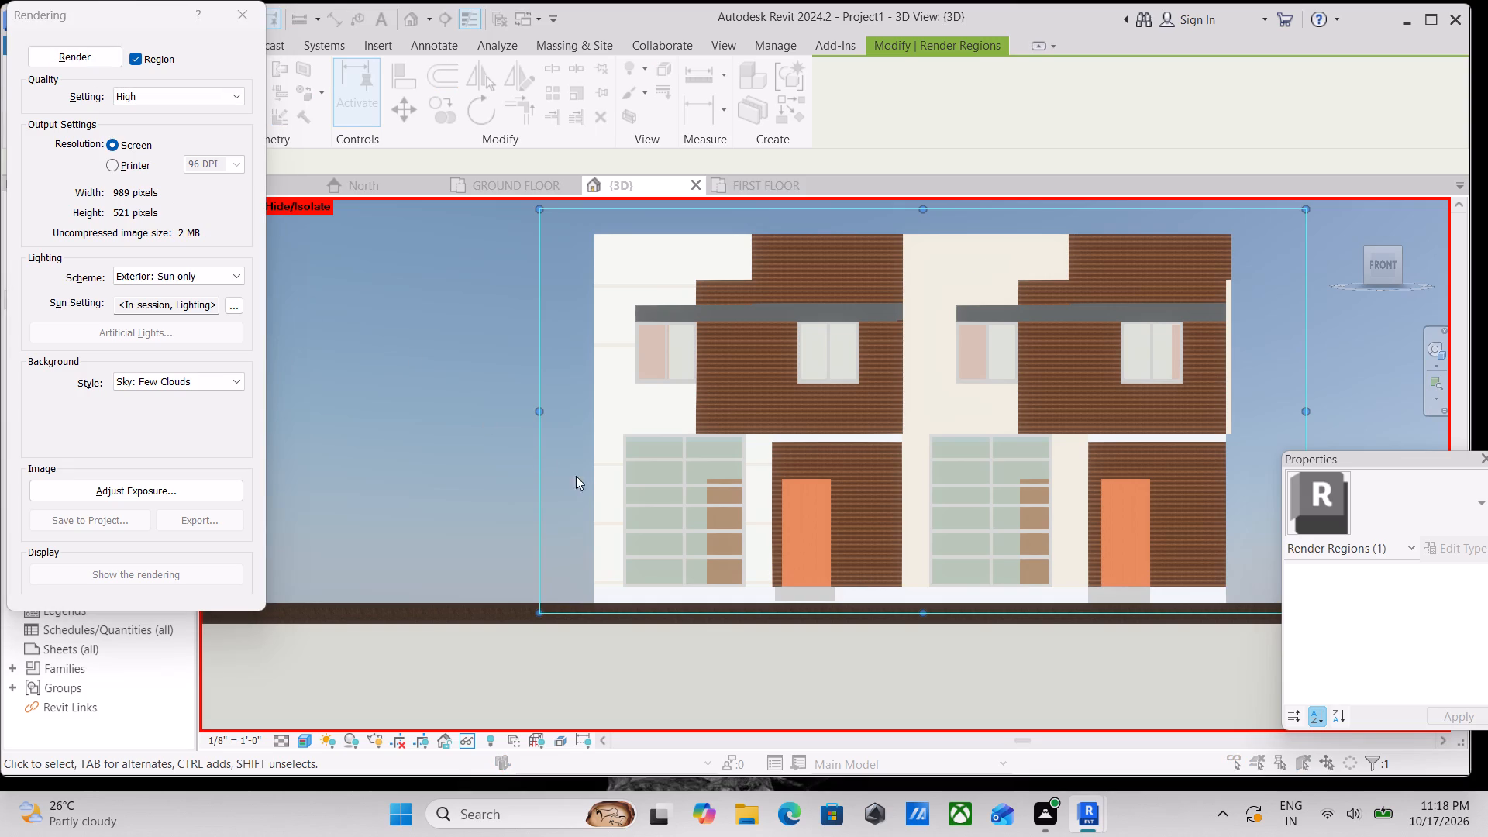
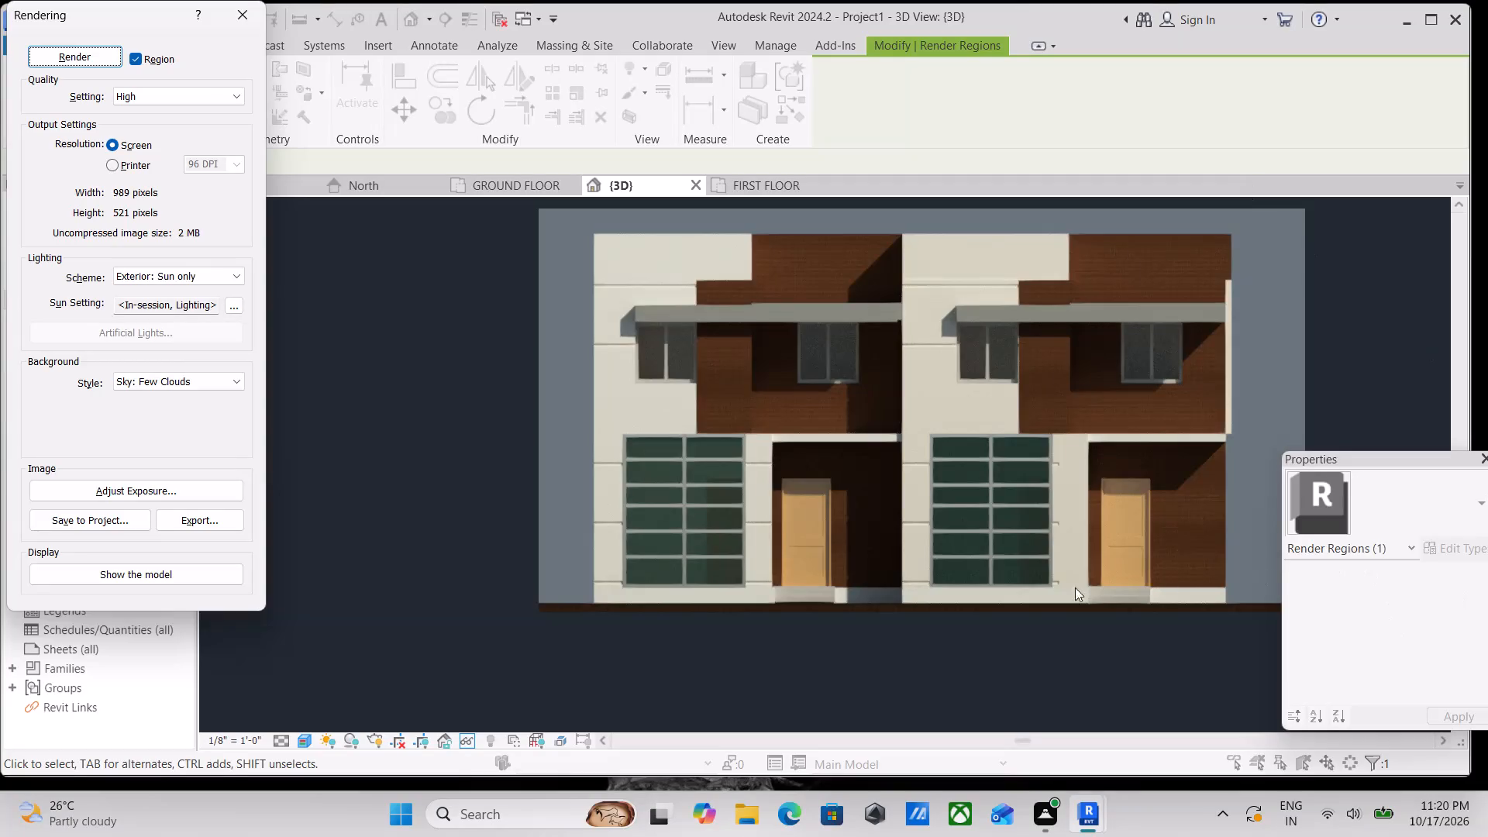
# Capture a screen snip of the rendered front facade of the two attached houses, and close the rendering settings.
pyautogui.scroll(1, 976, 577)
pyautogui.moveTo(890, 460); pyautogui.dragTo(842, 511, button='middle')
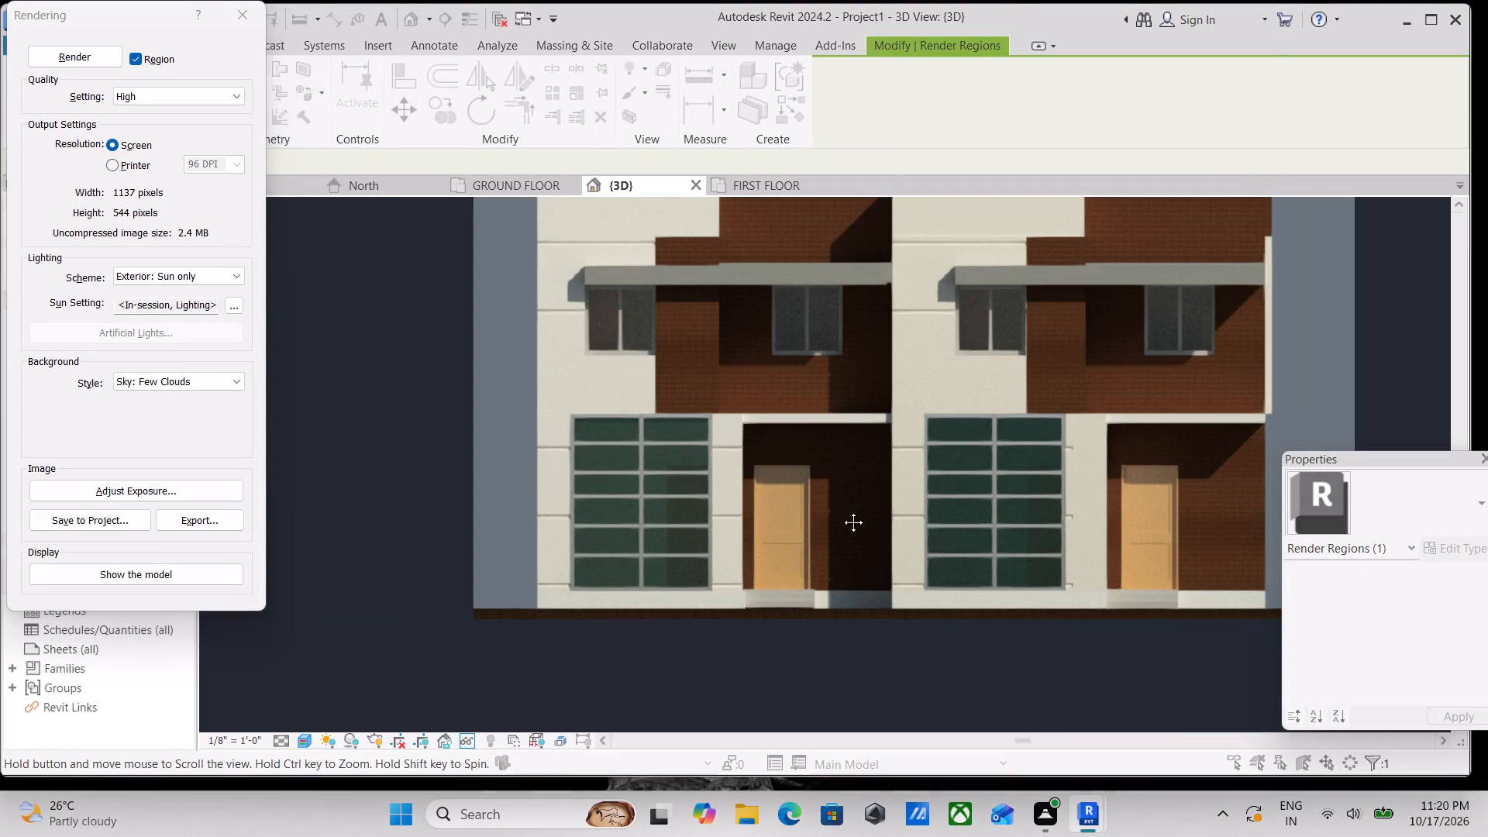
pyautogui.moveTo(842, 511); pyautogui.dragTo(776, 577, button='middle')
pyautogui.scroll(-2, 817, 528)
pyautogui.moveTo(852, 478); pyautogui.dragTo(898, 405, button='middle')
pyautogui.scroll(-1, 762, 396)
pyautogui.moveTo(762, 396); pyautogui.dragTo(750, 423, button='middle')
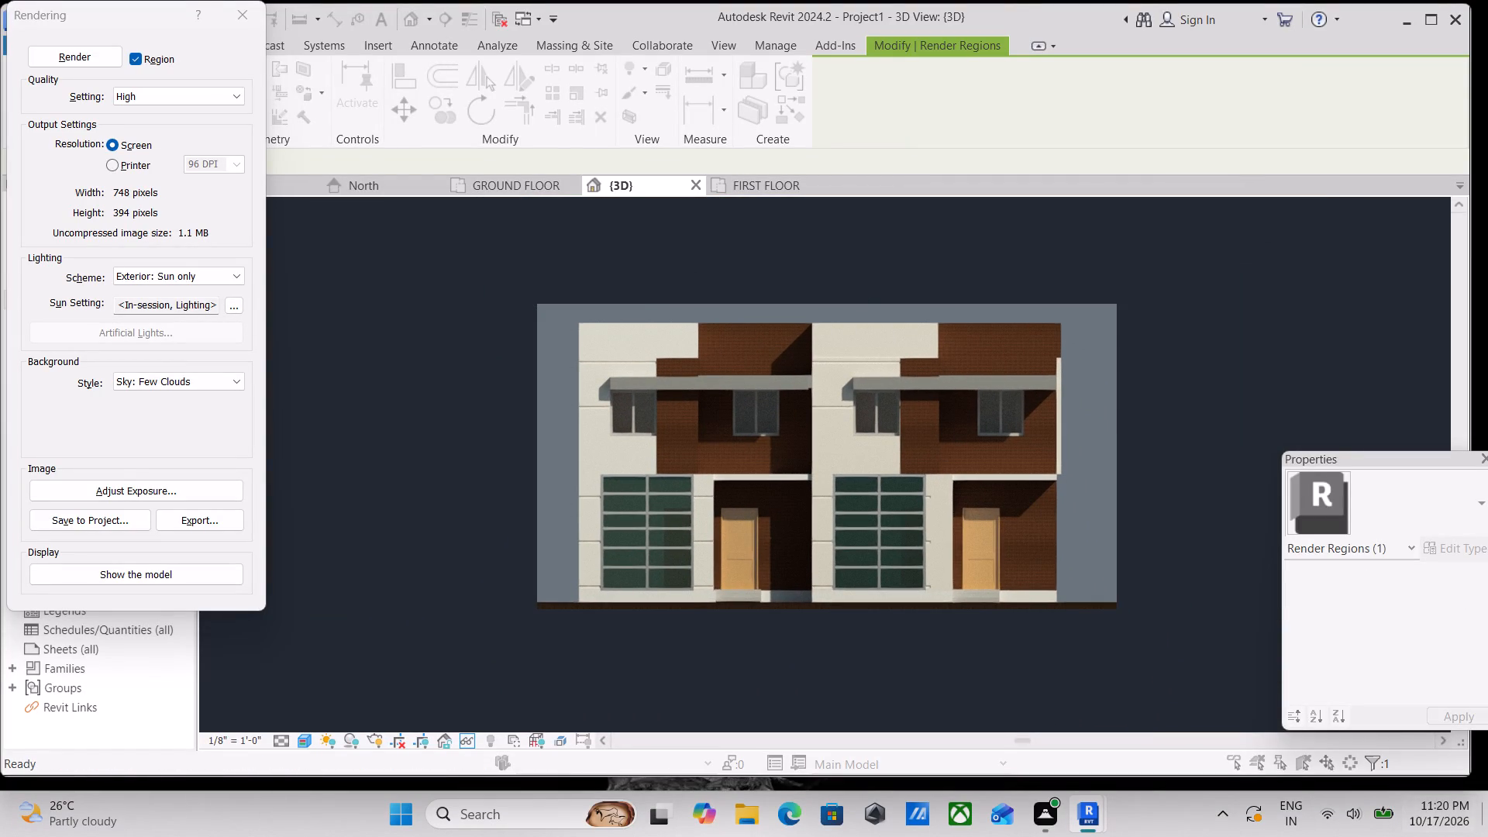
pyautogui.press('shift+super+s')
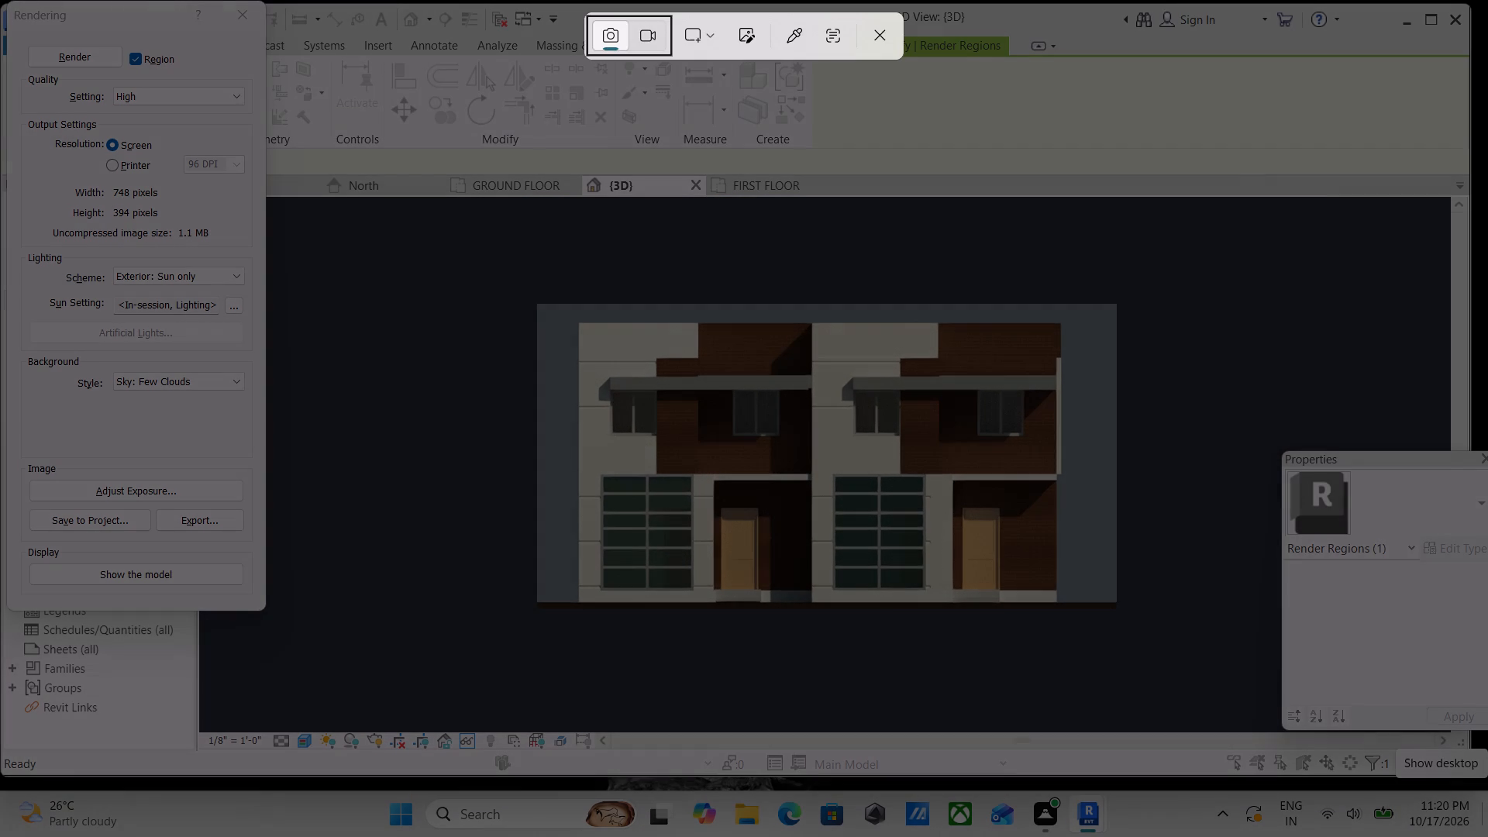
pyautogui.moveTo(535, 298); pyautogui.dragTo(1083, 624)
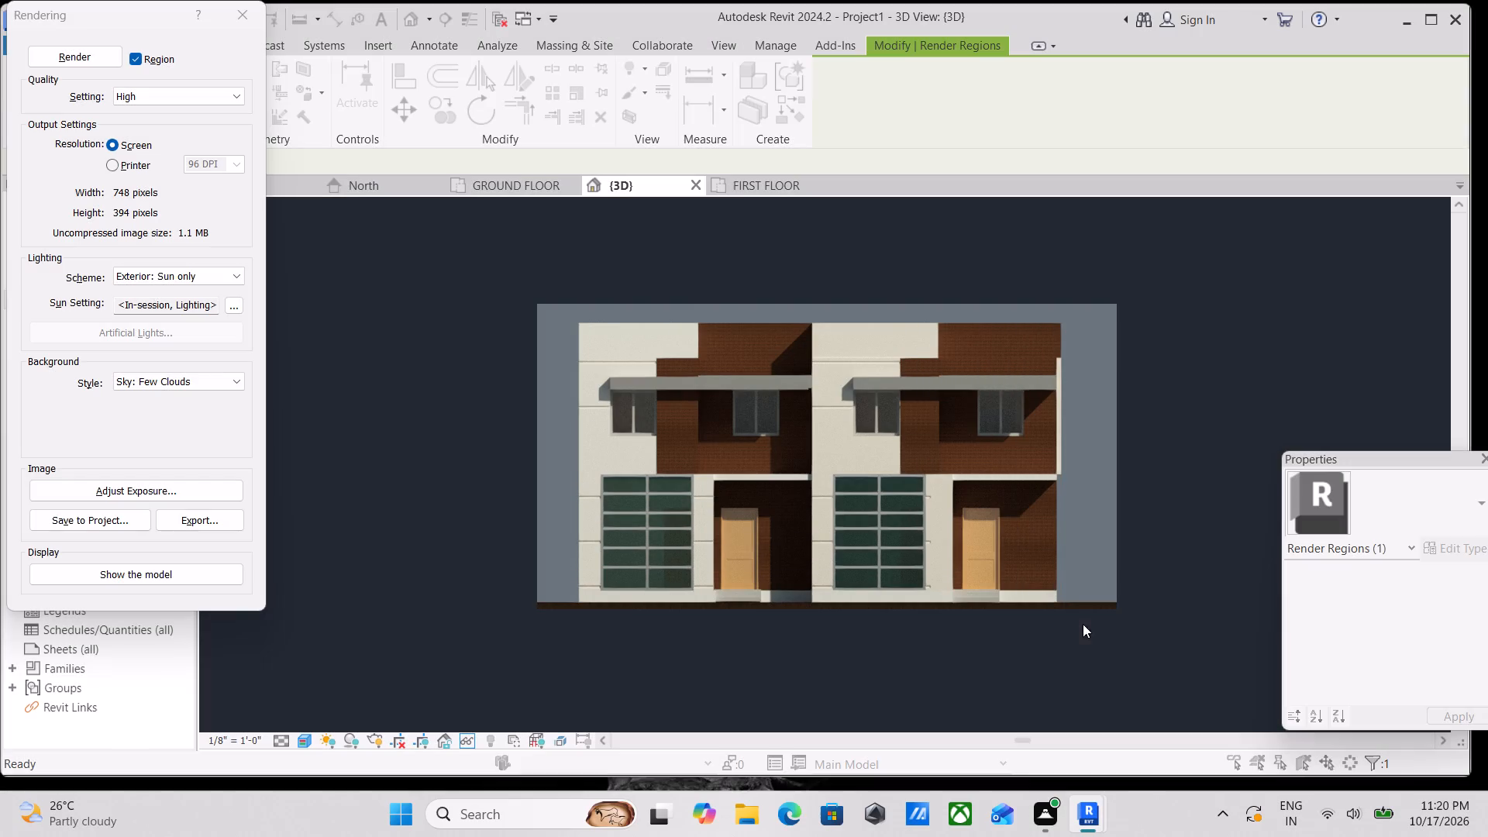
pyautogui.click(263, 15)
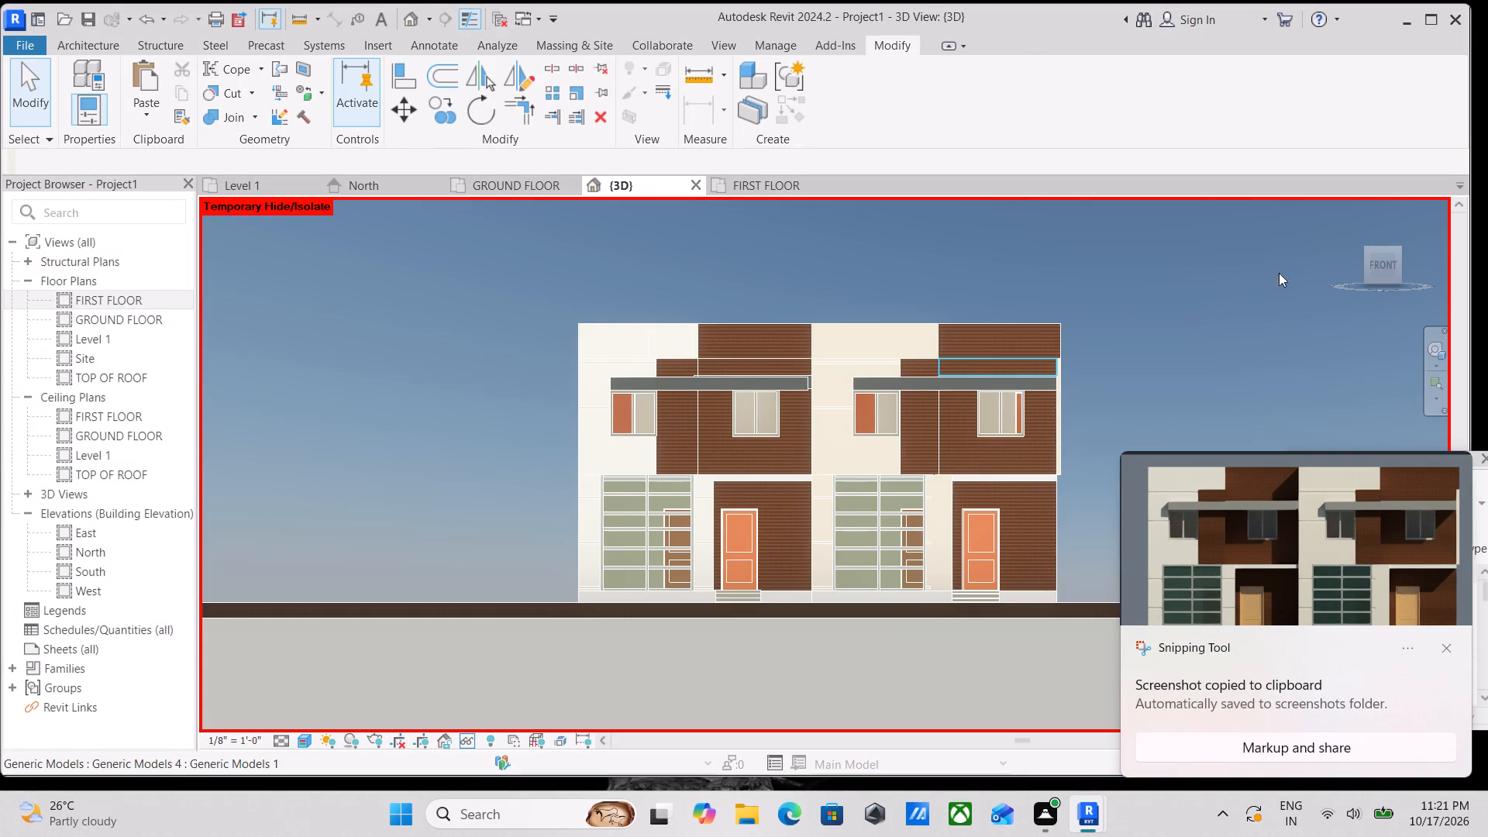
# With the 3D view showing the building's front and right faces, fit the render region around both, about 795 by 295 pixels.
pyautogui.click(1400, 262)
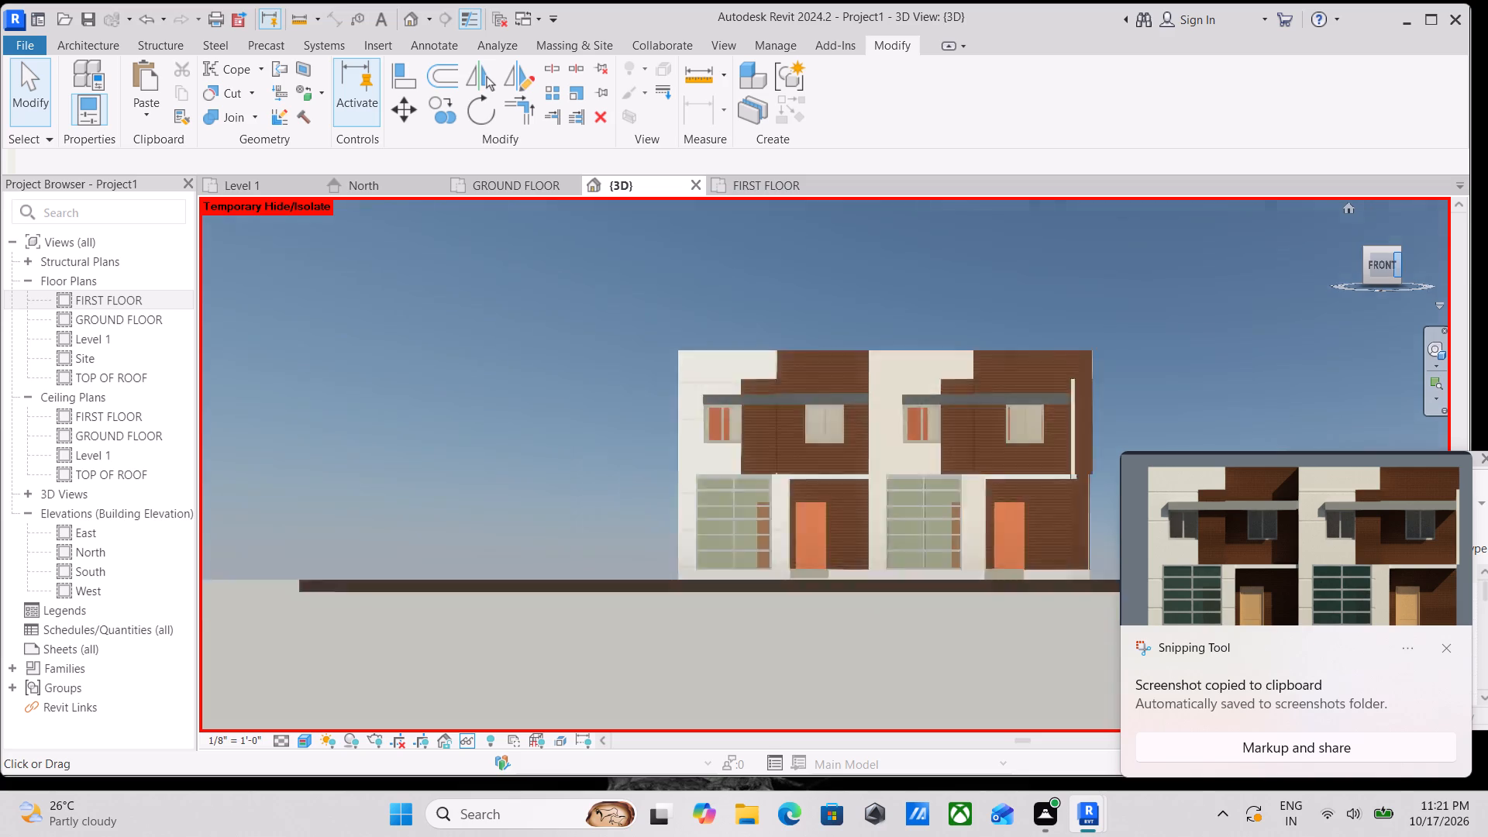
pyautogui.scroll(10, 1028, 456)
pyautogui.moveTo(742, 465); pyautogui.dragTo(715, 555, button='middle')
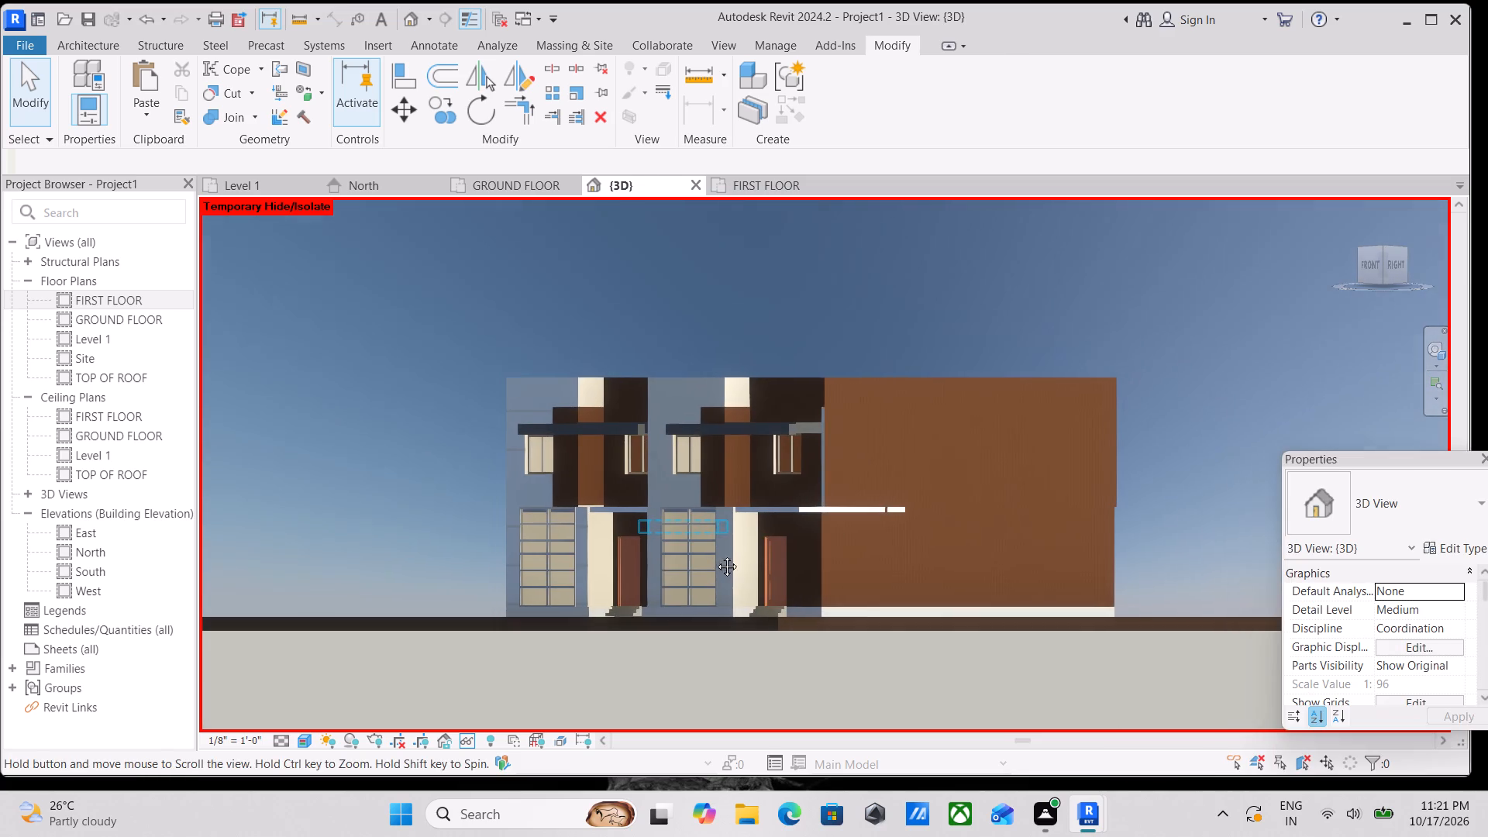
pyautogui.moveTo(715, 555); pyautogui.dragTo(719, 567, button='middle')
pyautogui.write('rr')
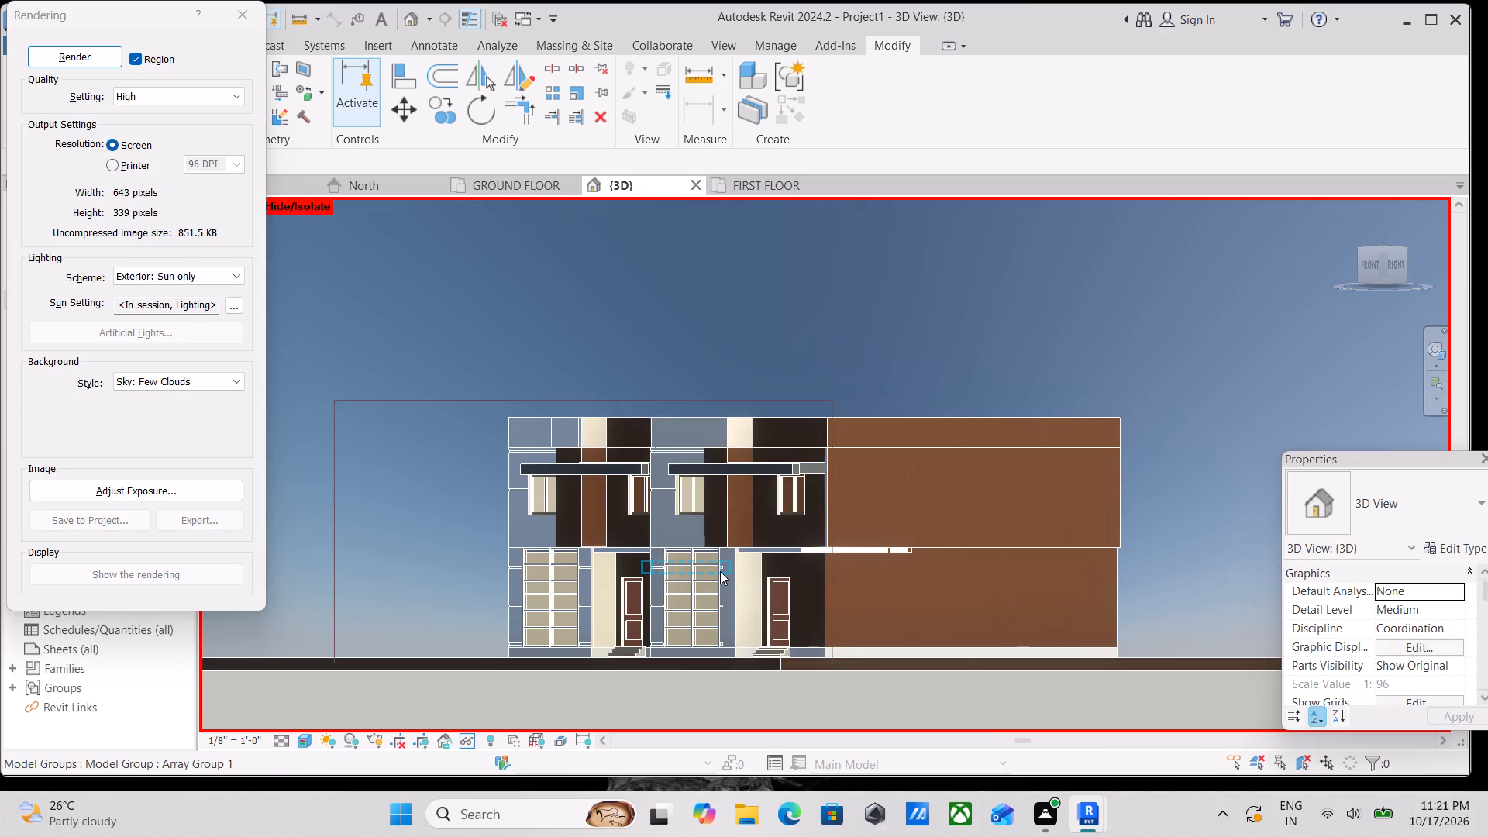
pyautogui.scroll(-1, 606, 387)
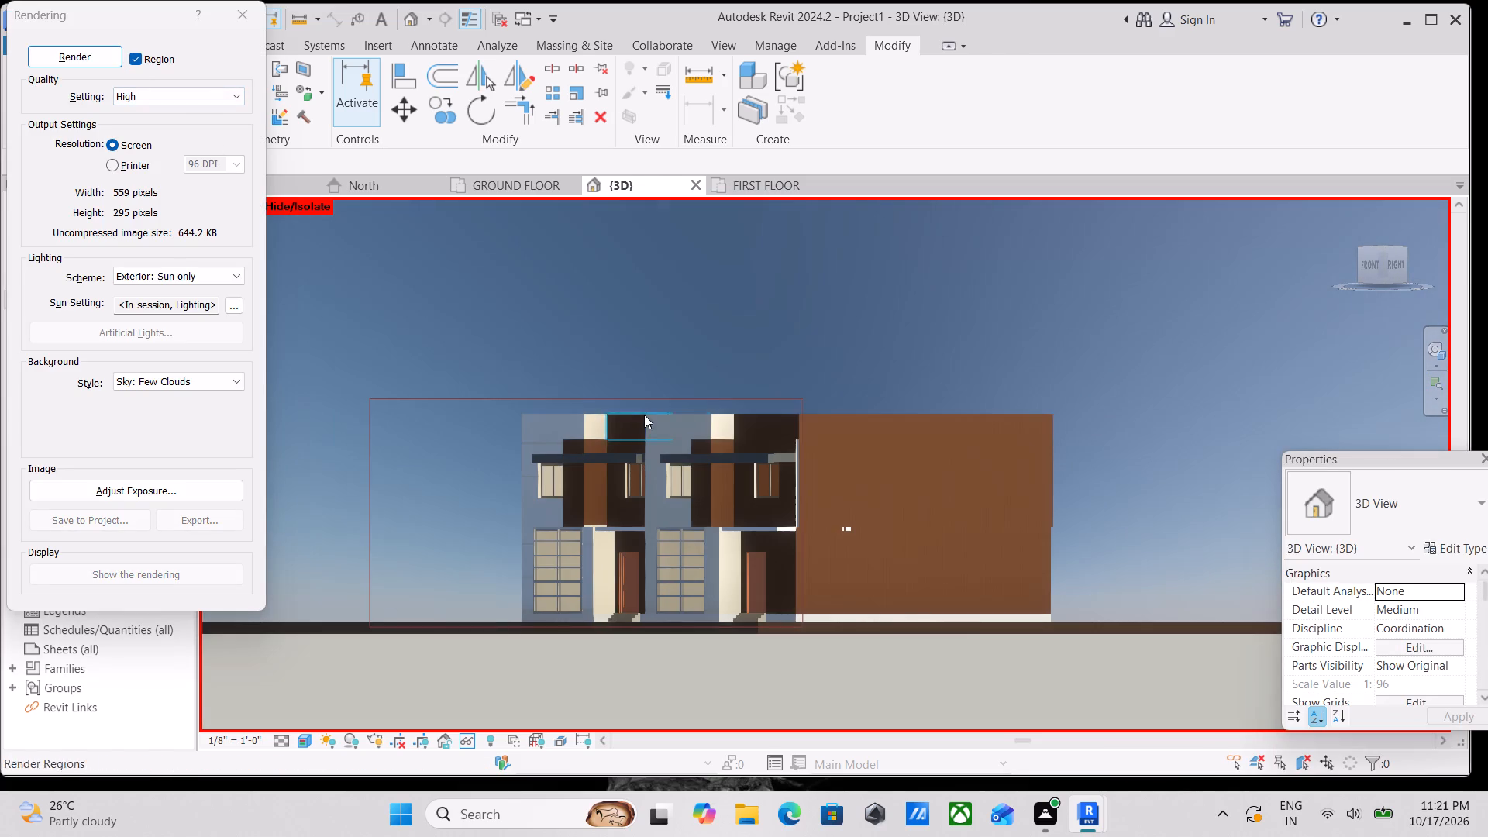
pyautogui.click(642, 398)
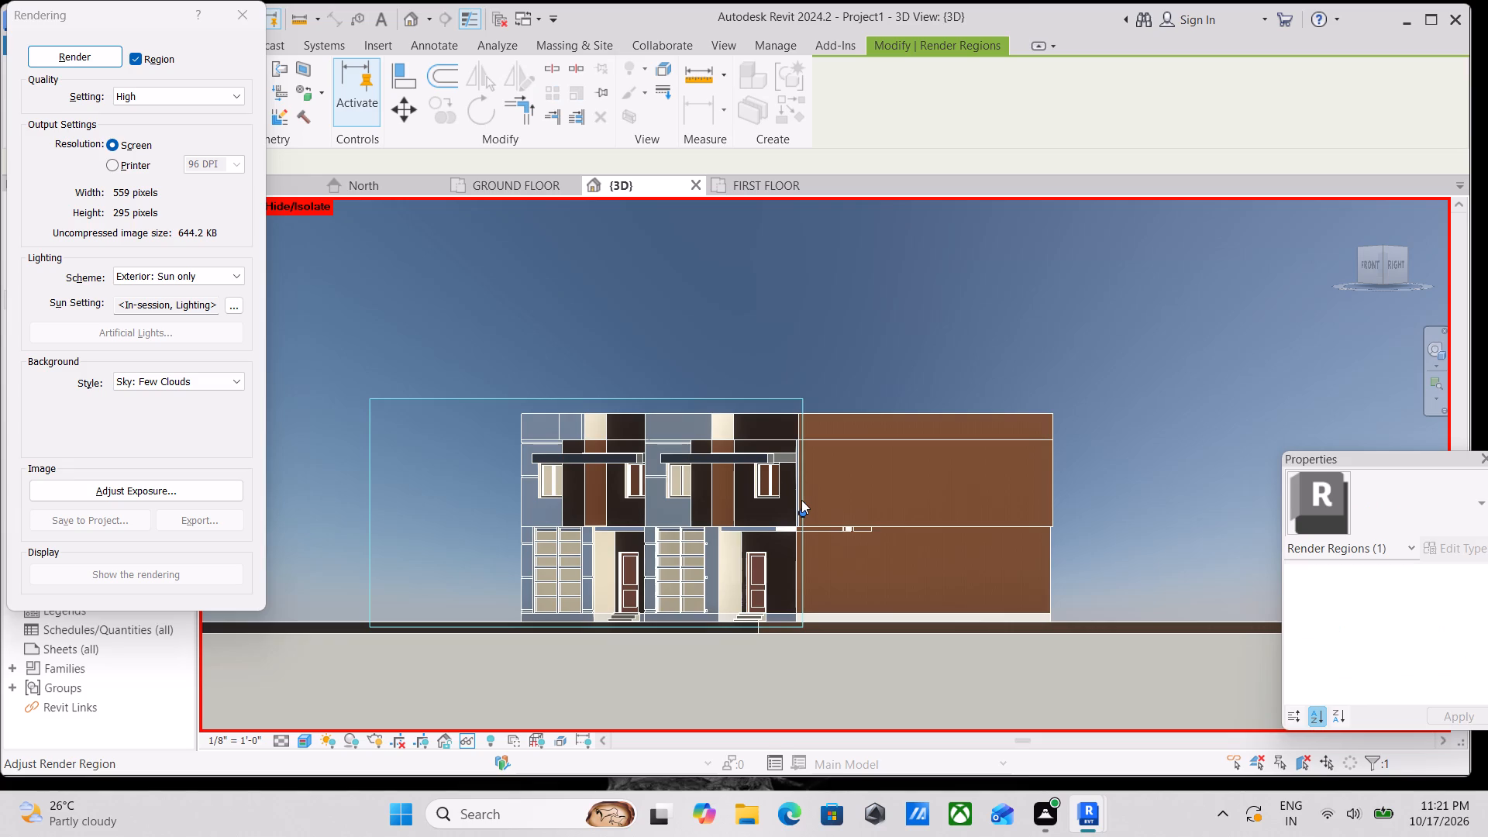
pyautogui.moveTo(801, 510); pyautogui.dragTo(1094, 553)
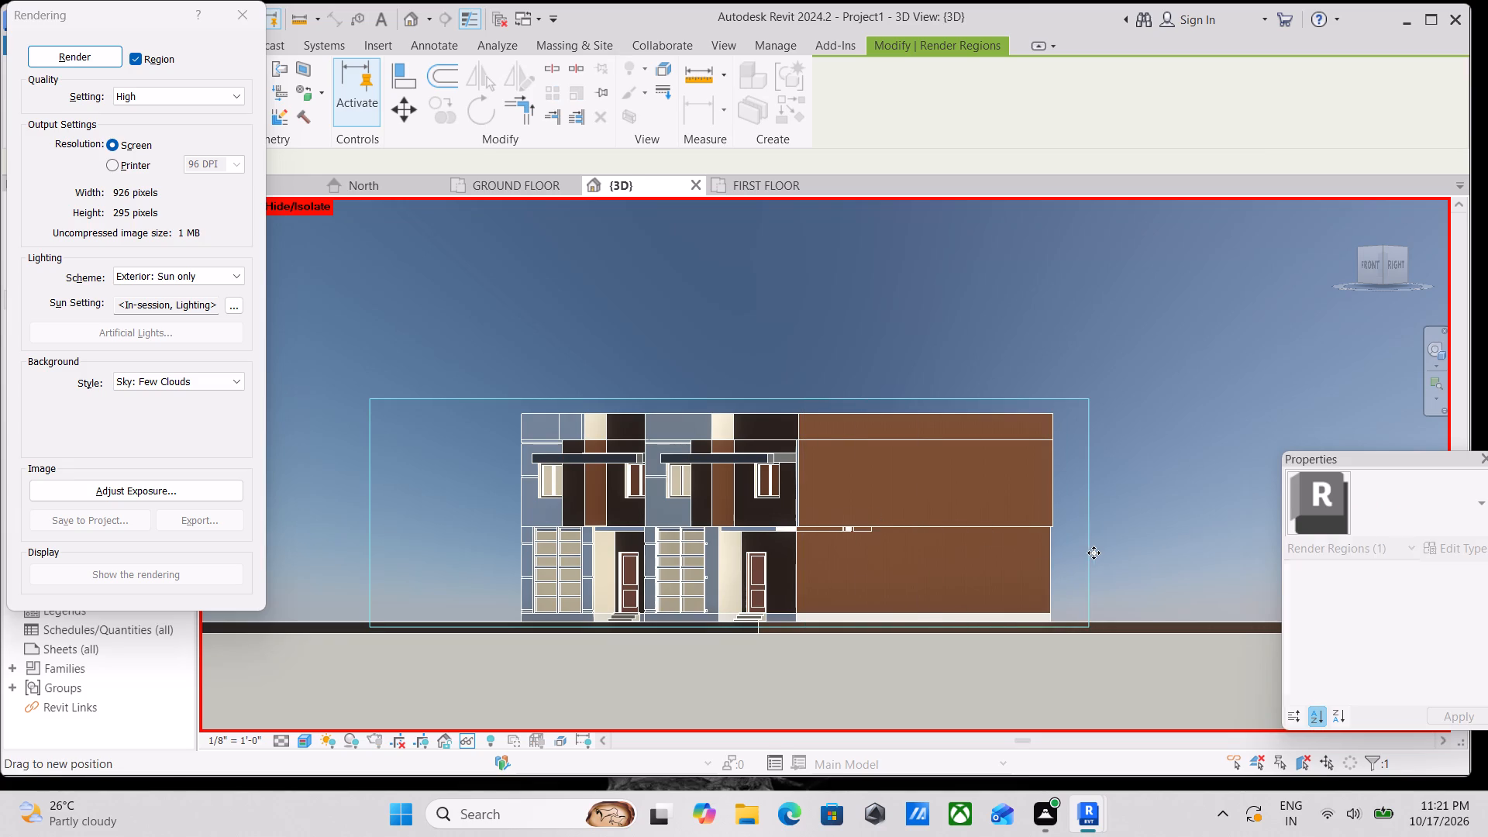
pyautogui.moveTo(1094, 553); pyautogui.dragTo(1094, 553)
pyautogui.moveTo(373, 508); pyautogui.dragTo(399, 508)
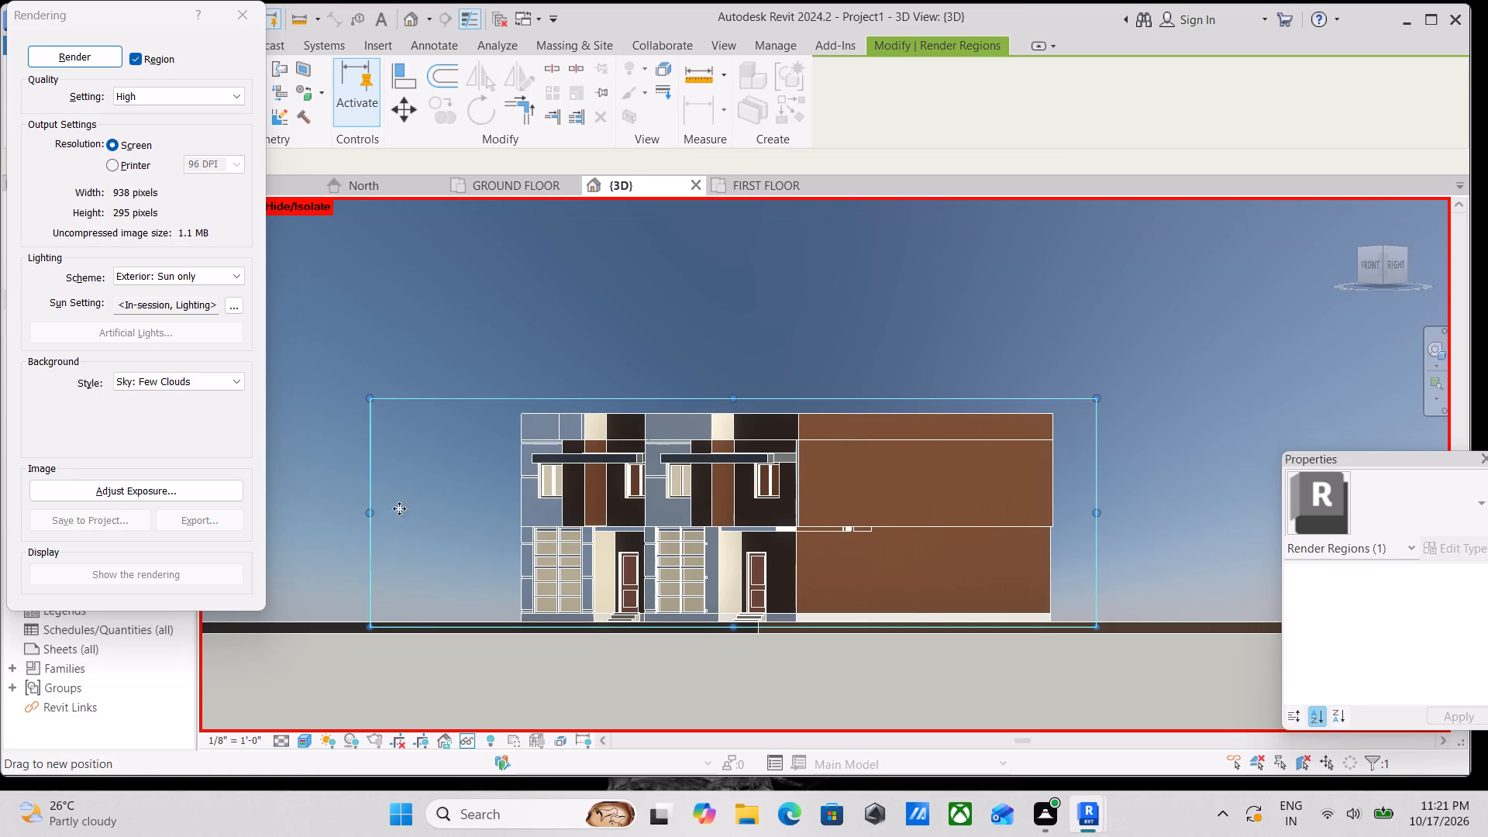
pyautogui.moveTo(399, 508); pyautogui.dragTo(484, 518)
# Render the region covering the front and right faces at High quality.
pyautogui.click(69, 54)
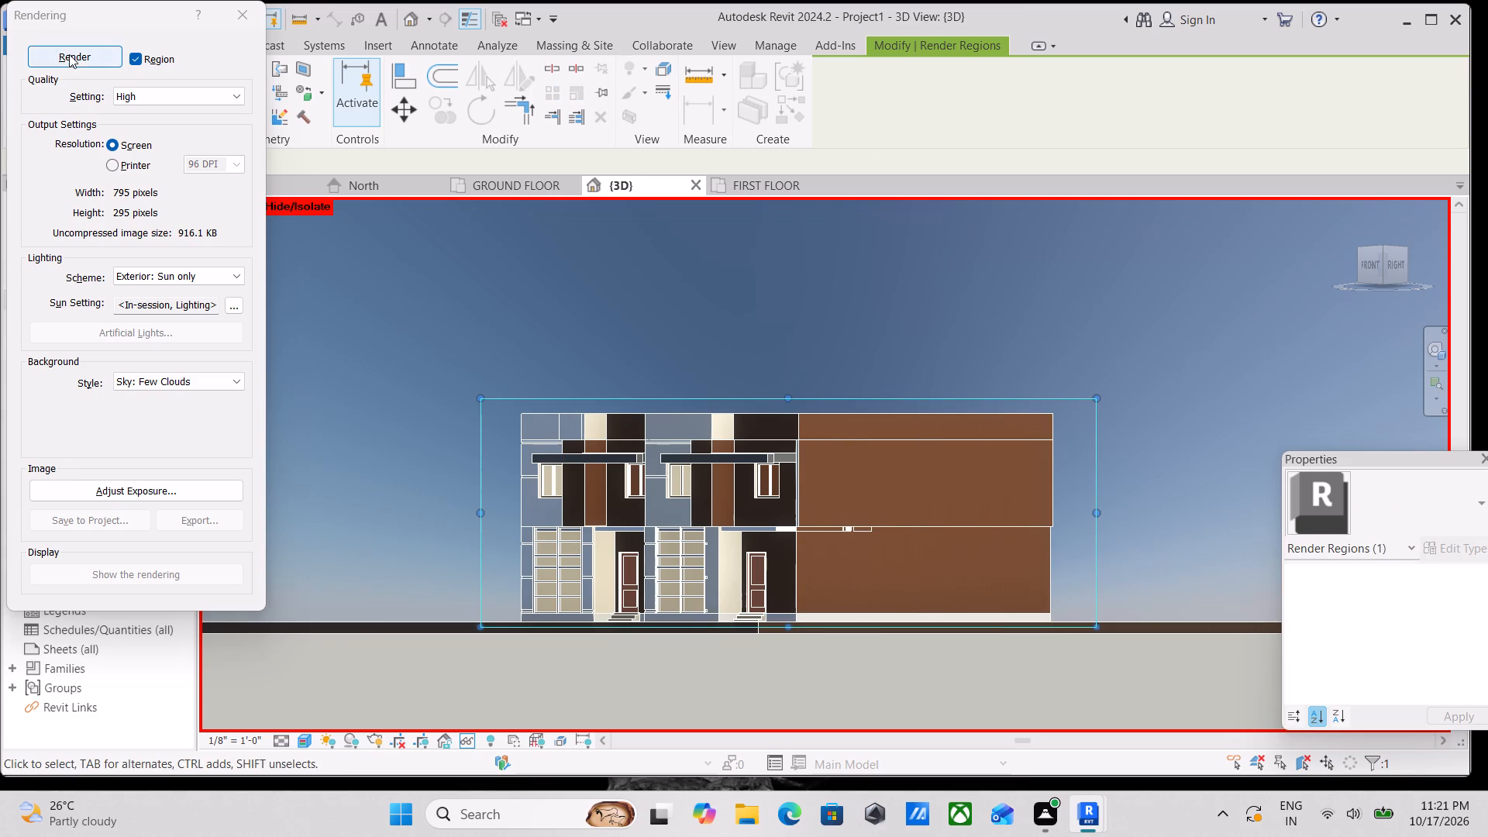
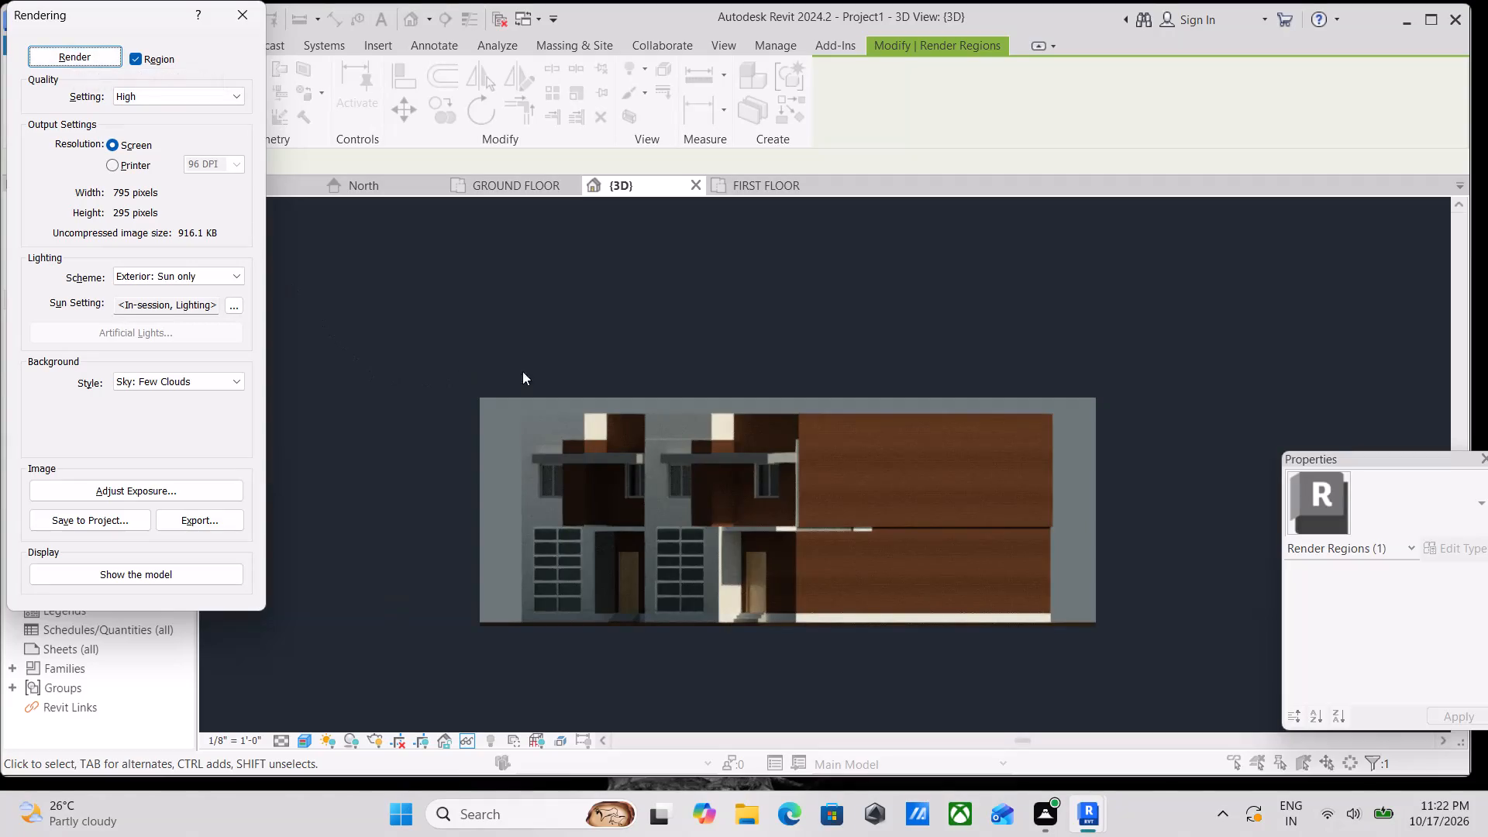
# Capture a screen snip of the rendered view of the houses' front and right faces, and close the rendering settings.
pyautogui.press('shift+super+s')
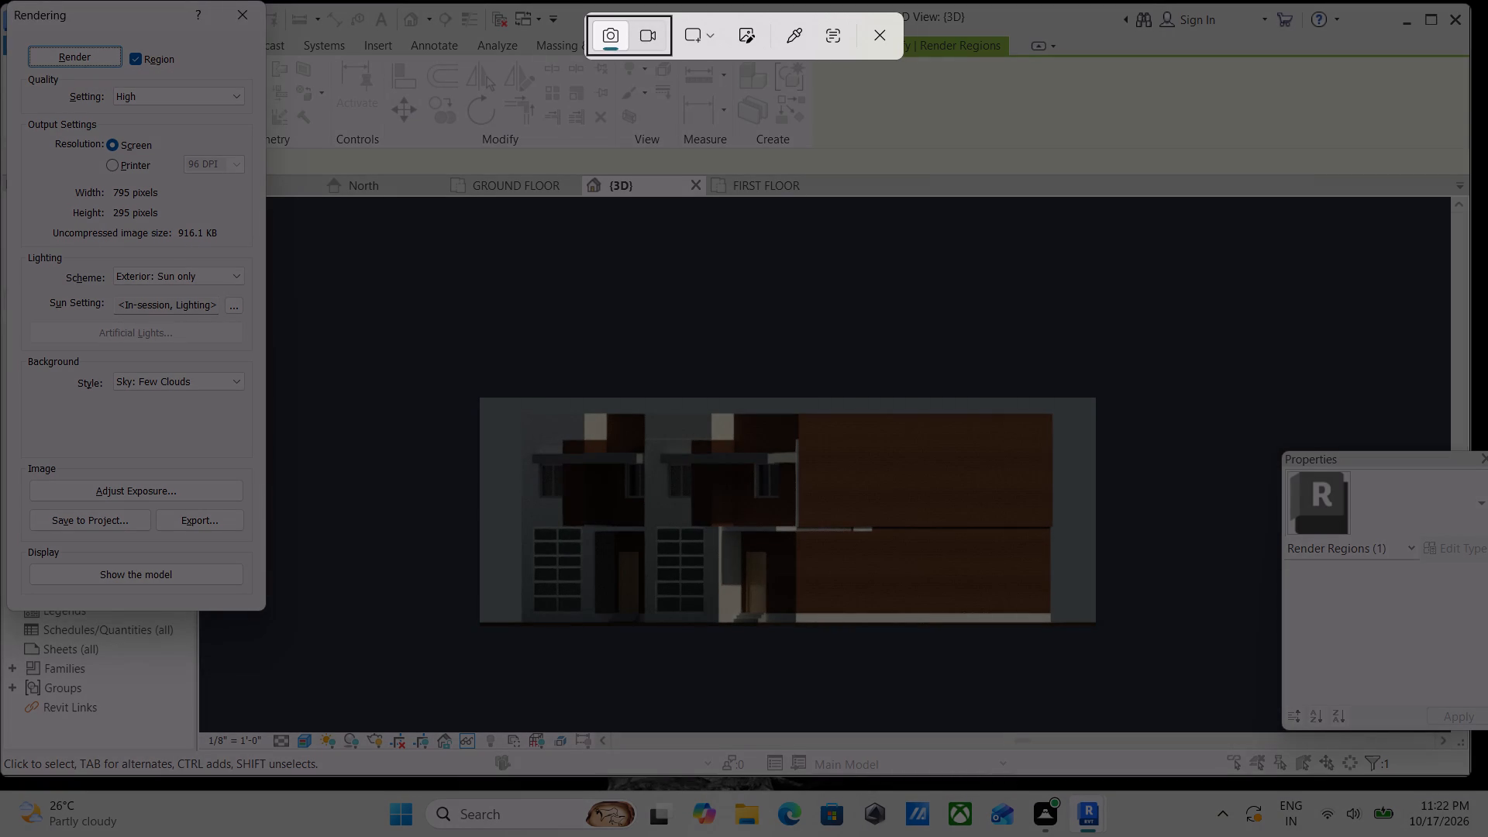
pyautogui.moveTo(477, 386); pyautogui.dragTo(1022, 642)
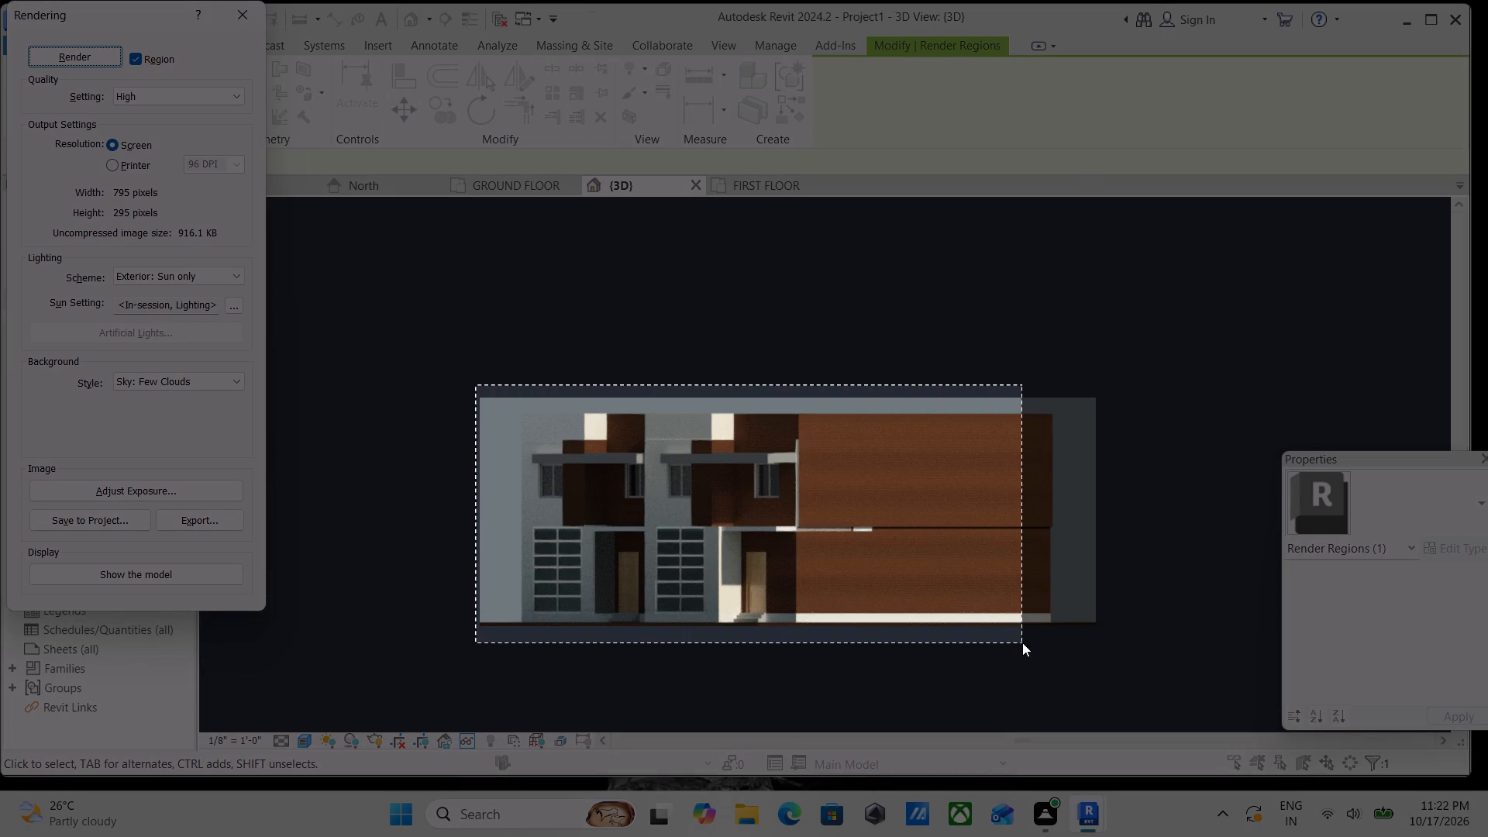
pyautogui.moveTo(1022, 642); pyautogui.dragTo(1133, 646)
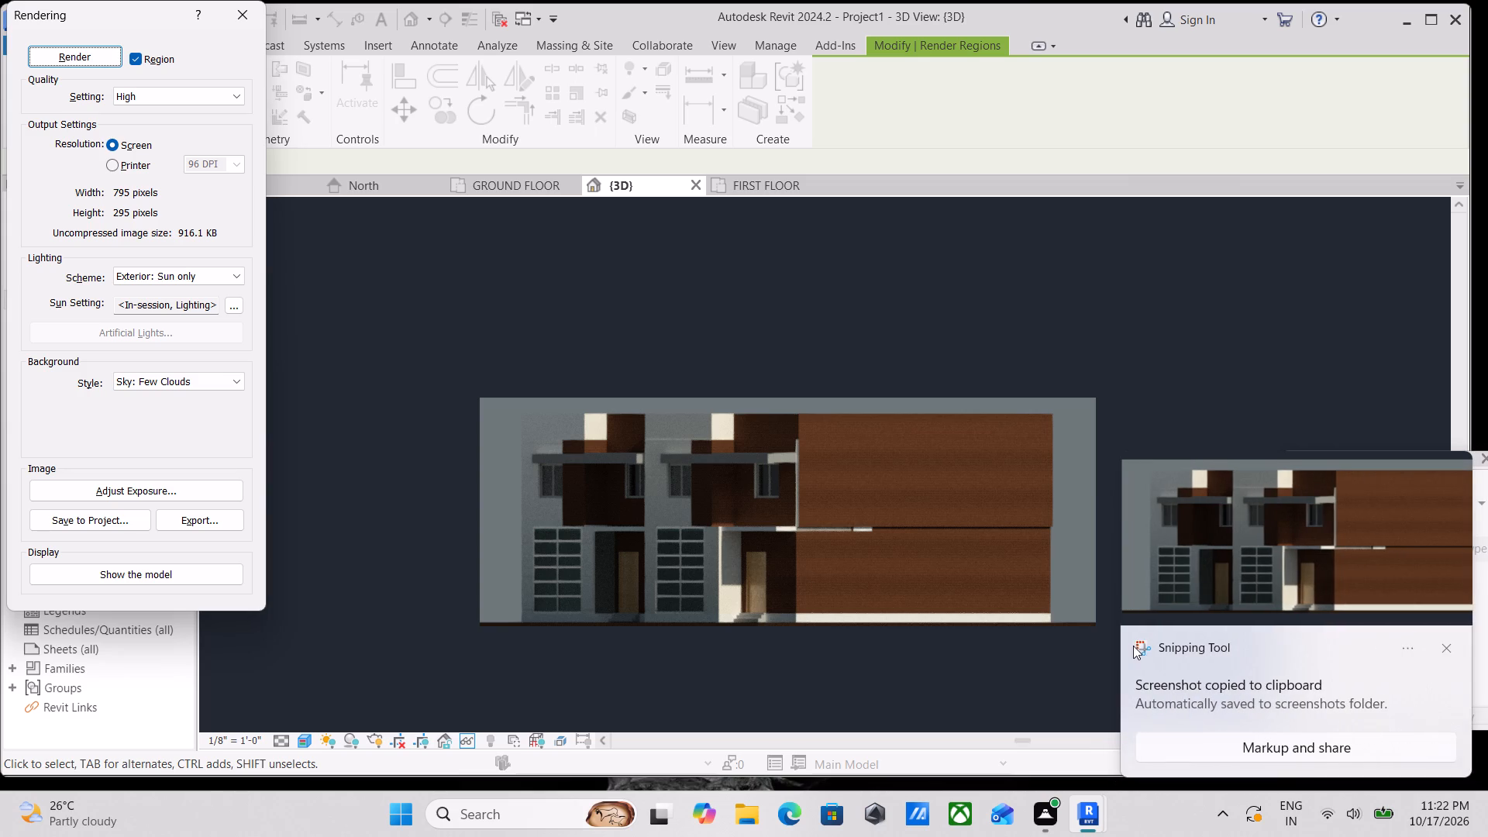
pyautogui.click(232, 7)
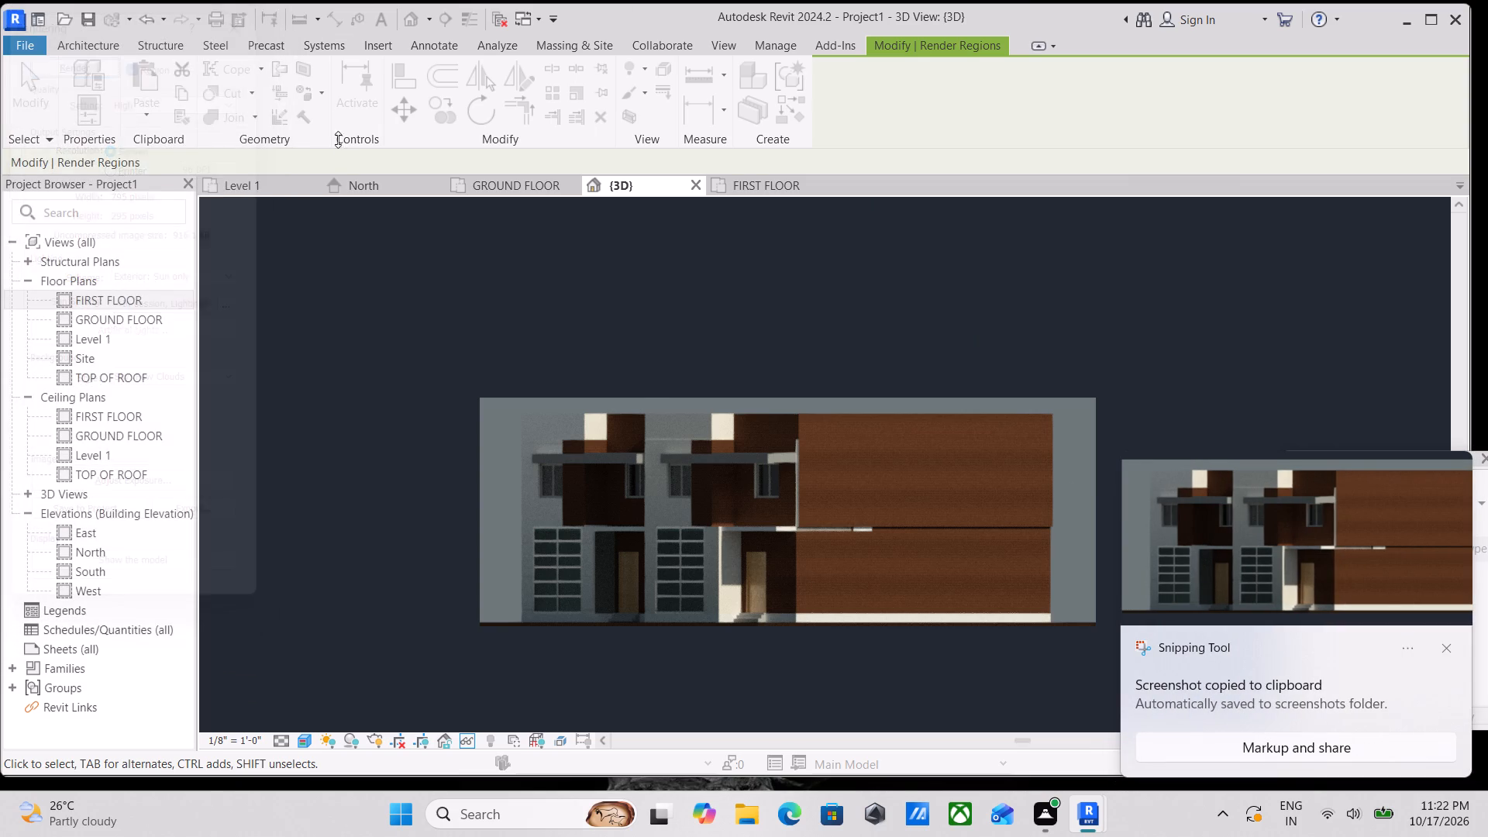
# Save the project to the Desktop as a Revit project file named "revit project 3".
pyautogui.click(19, 42)
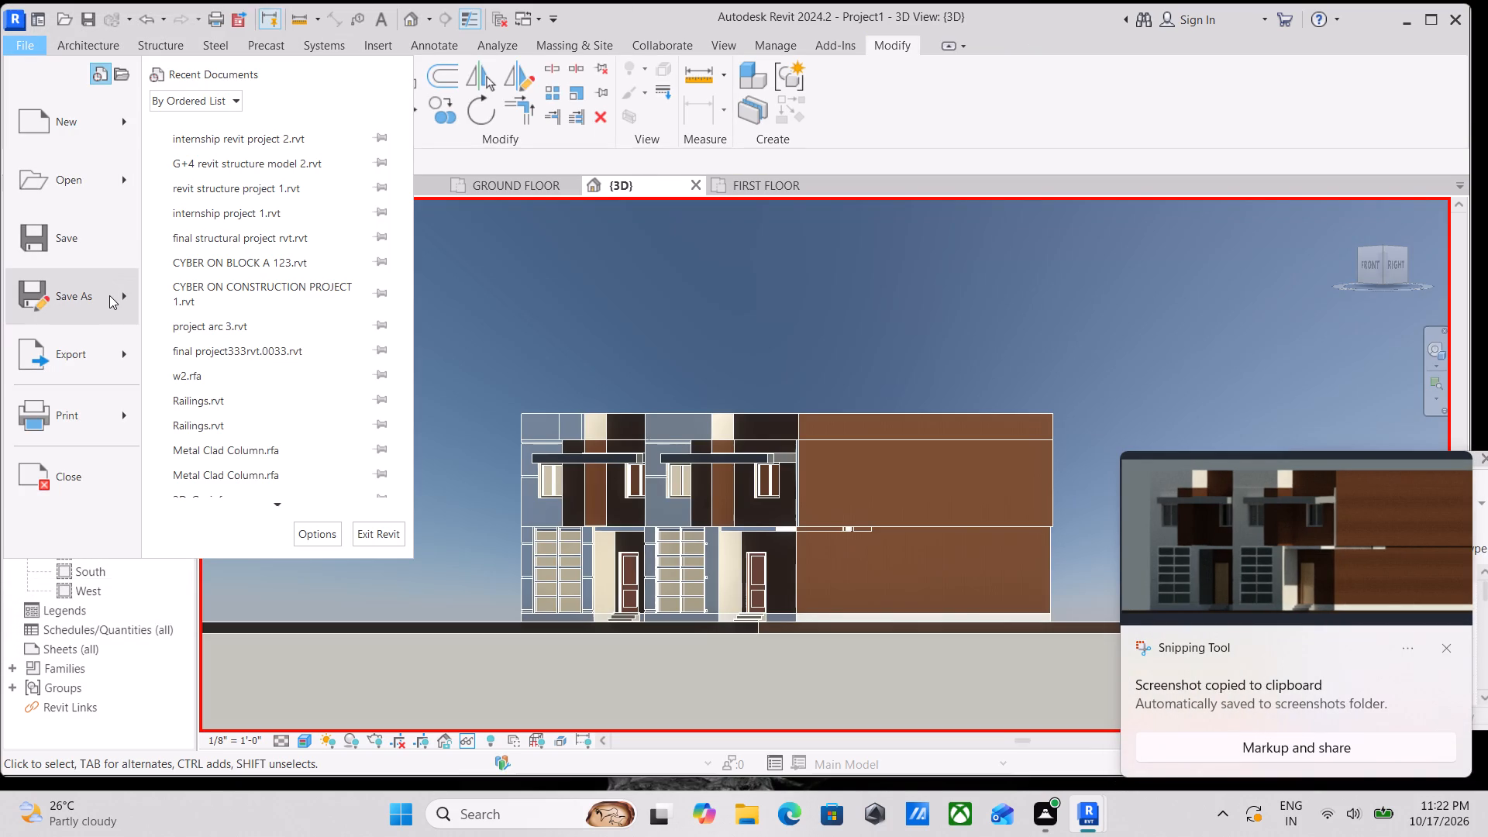
pyautogui.click(109, 295)
pyautogui.click(257, 222)
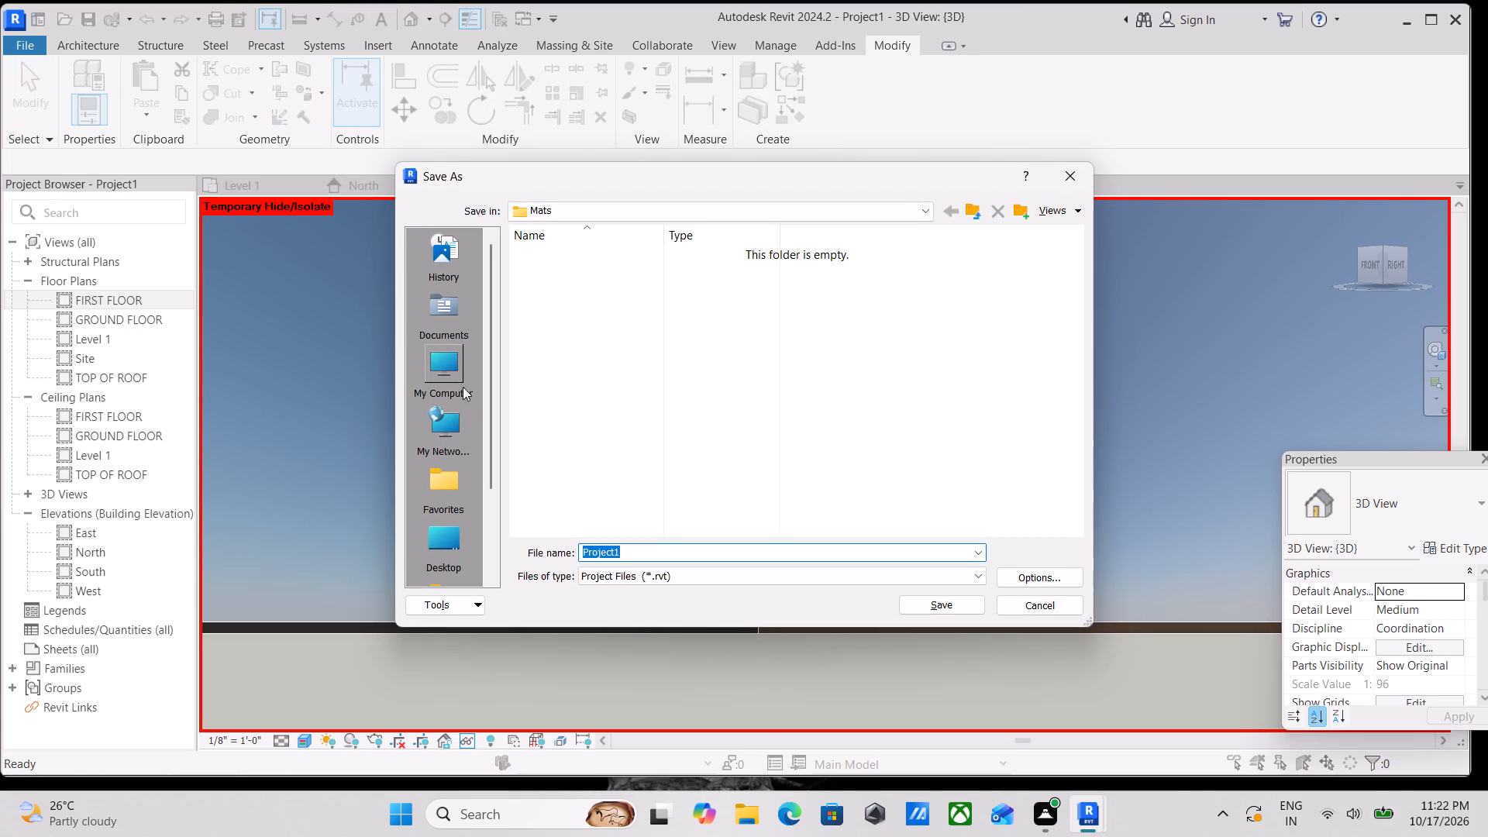
pyautogui.press('BackSpace')
pyautogui.write('revit')
pyautogui.press('space')
pyautogui.write('project')
pyautogui.press('space')
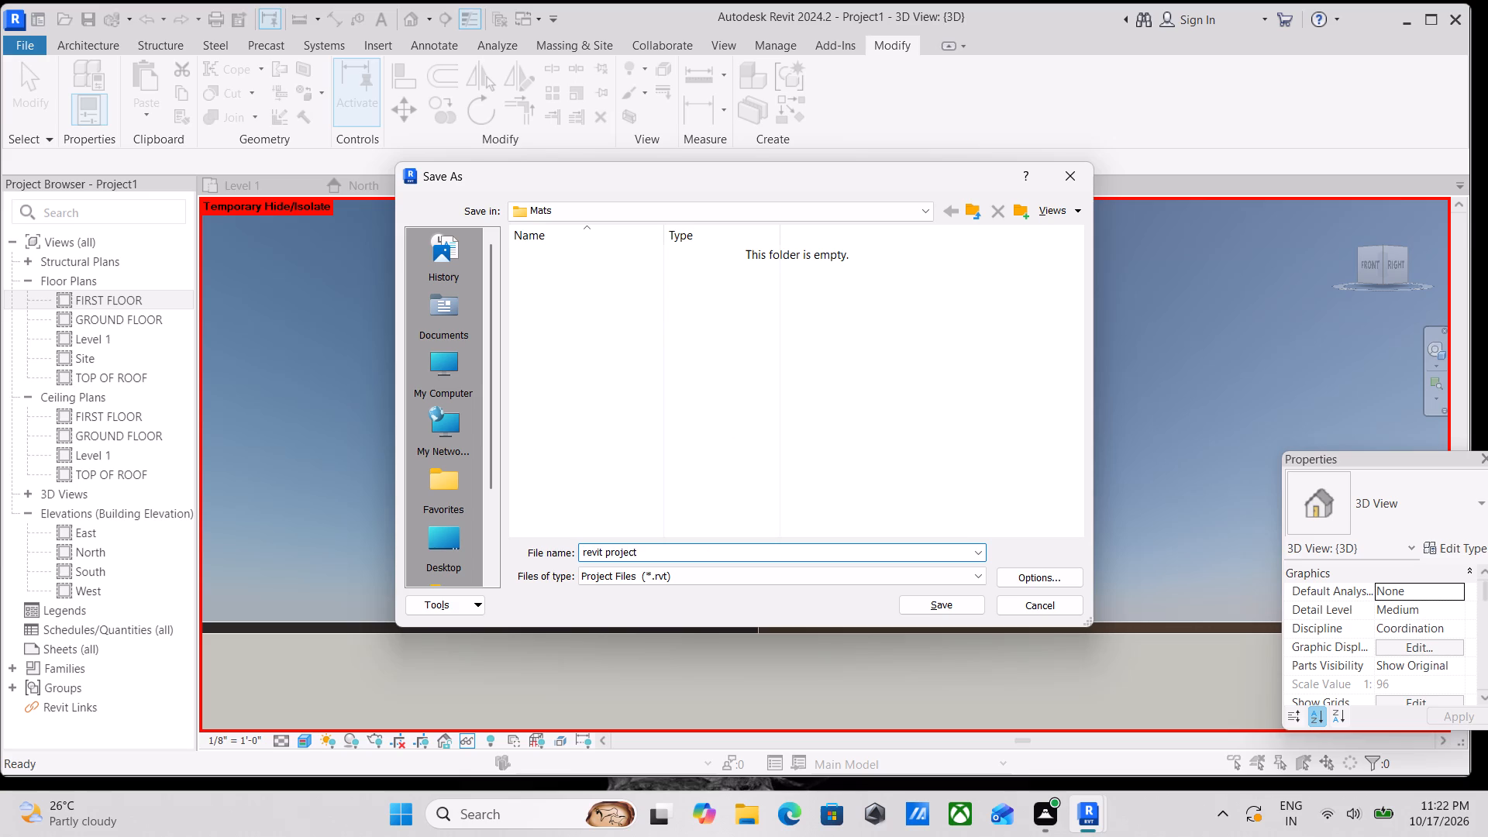
pyautogui.press('3')
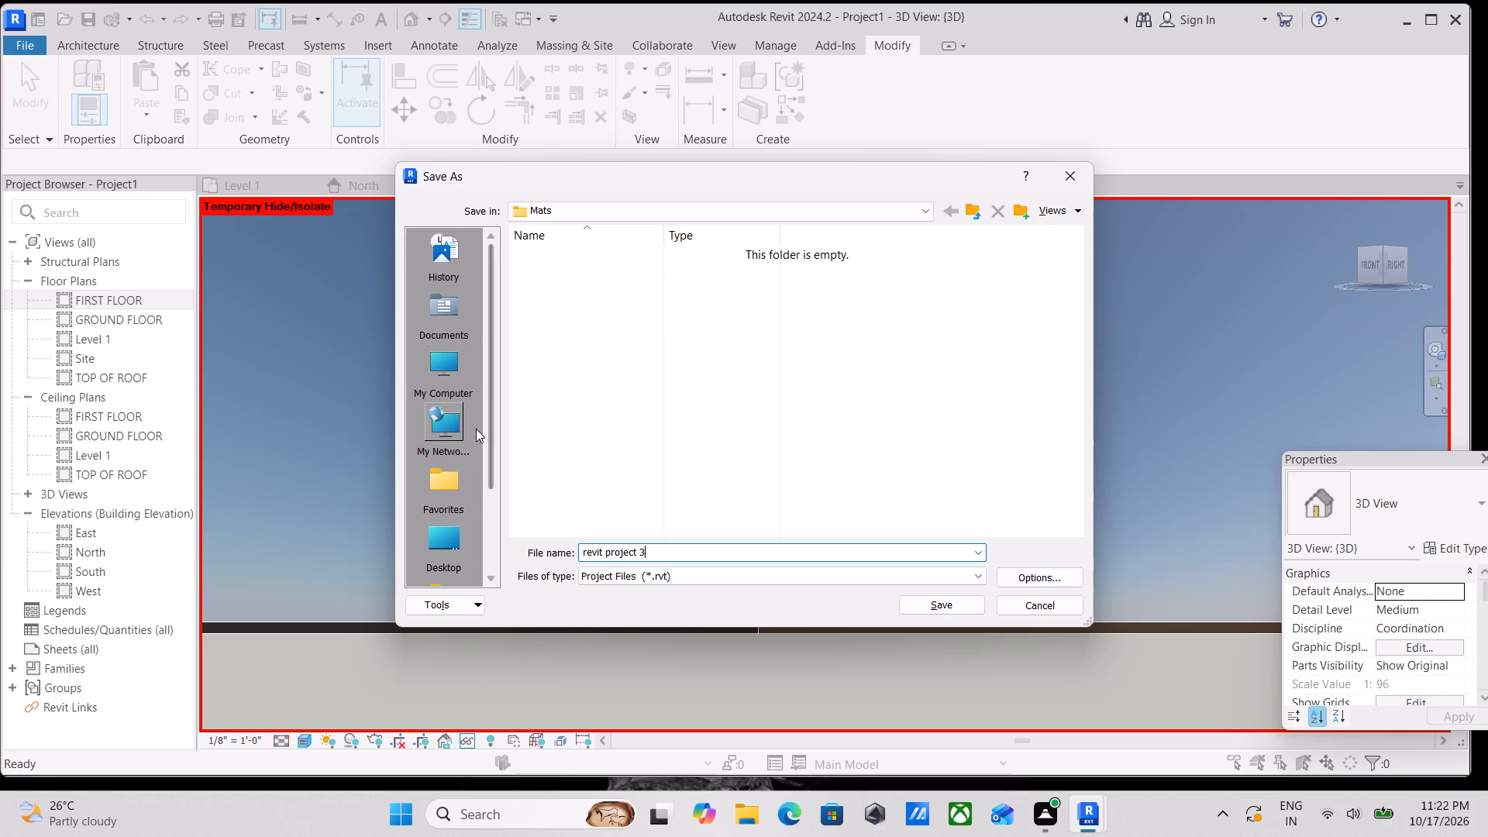
pyautogui.scroll(-1, 468, 446)
pyautogui.click(459, 423)
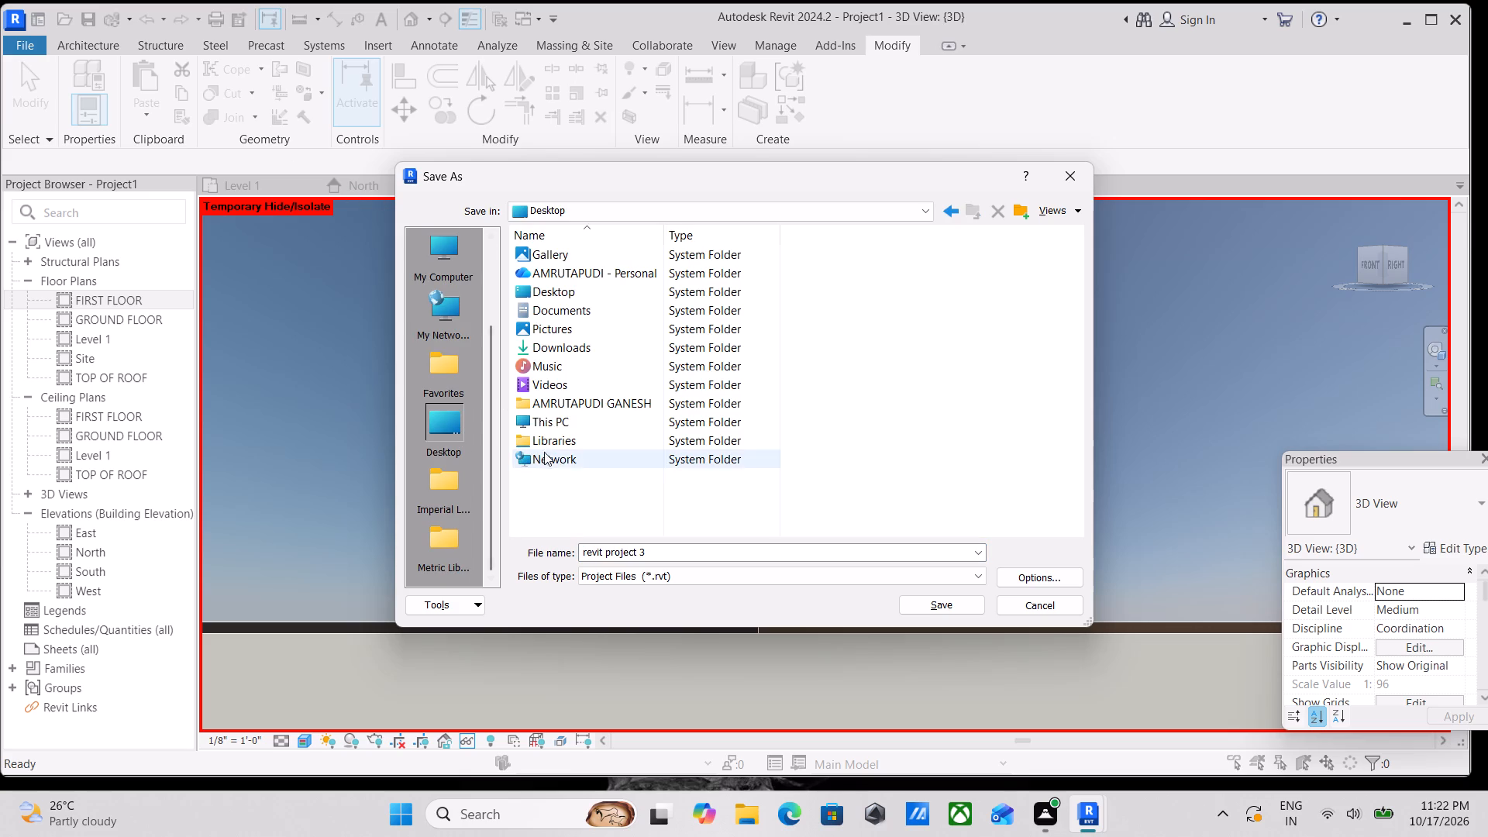
pyautogui.click(951, 611)
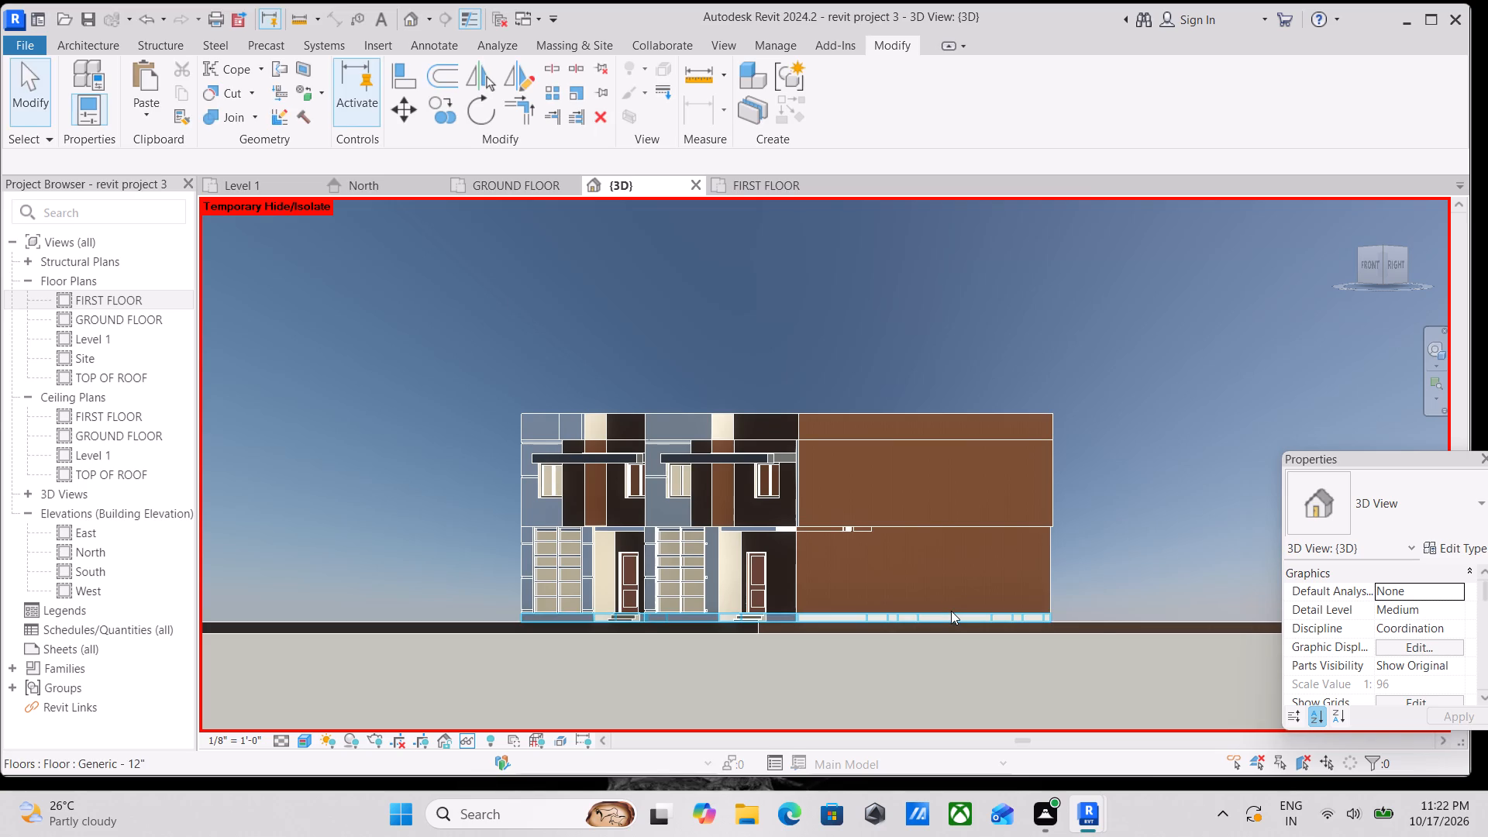
# Close Revit.
pyautogui.doubleClick(1468, 12)
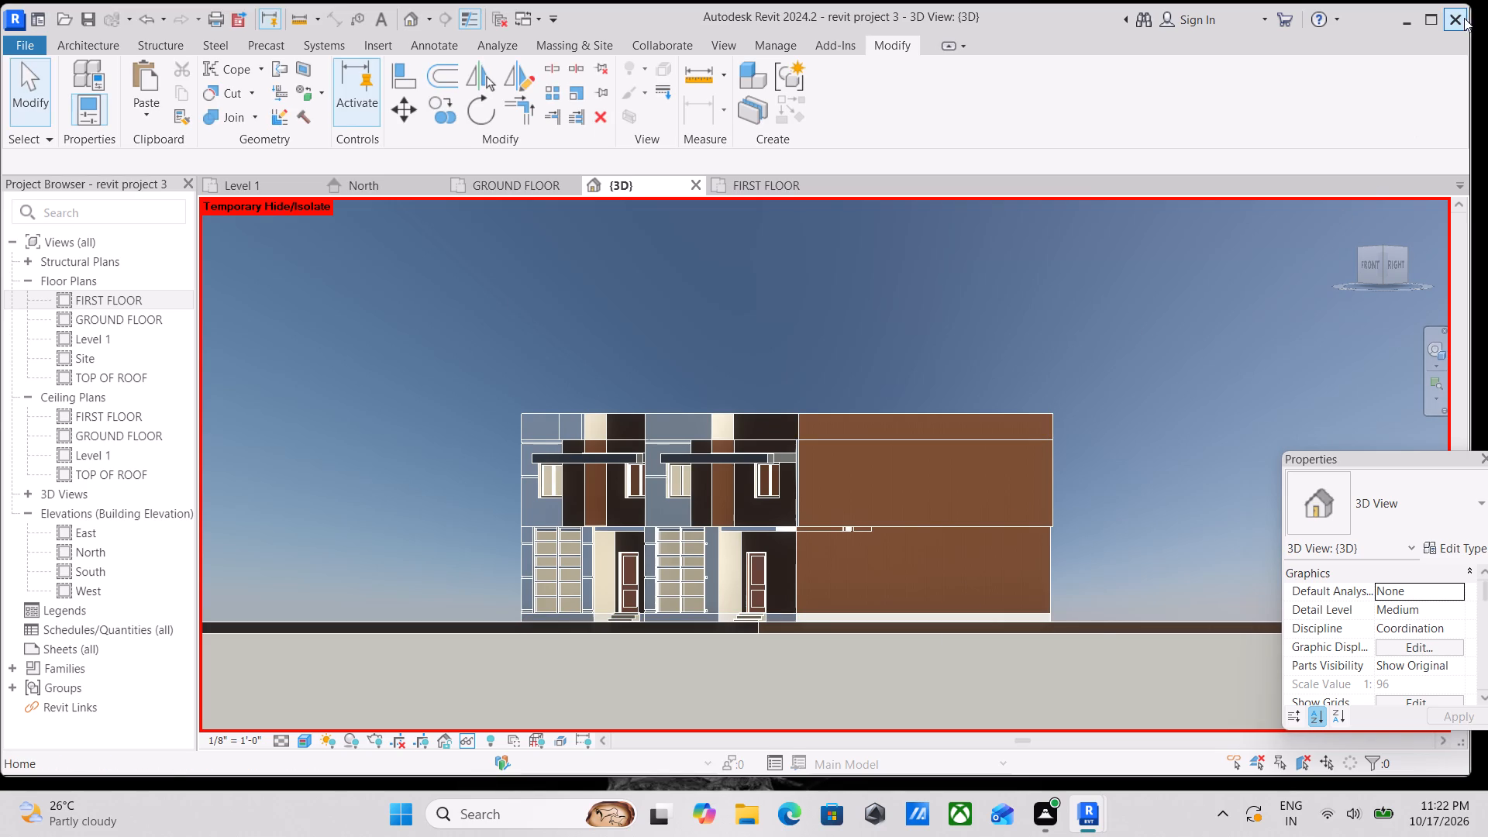